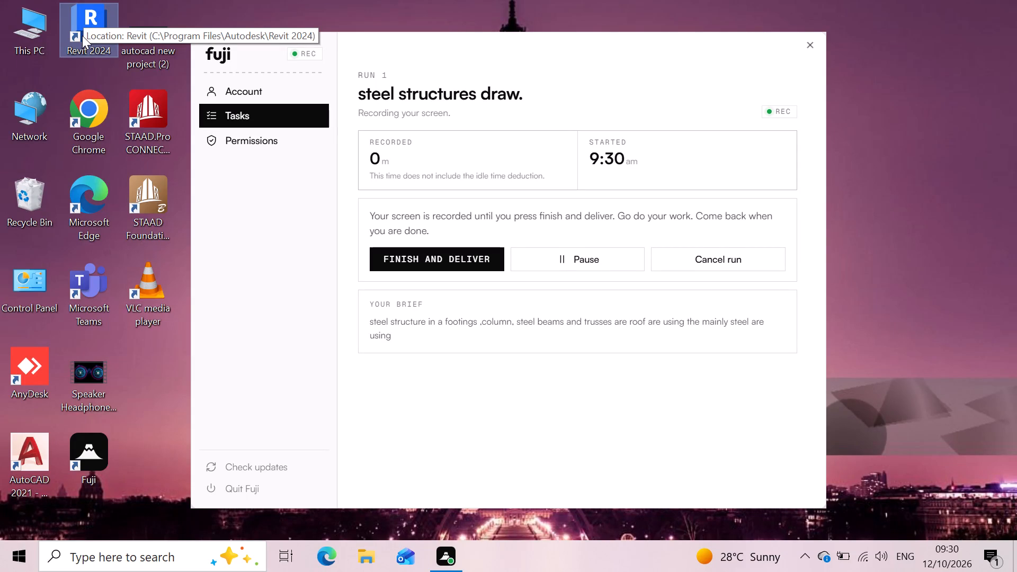
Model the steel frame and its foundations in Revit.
Launch Revit 2024 from the desktop to start the steel structure project.
double_click(92, 26)
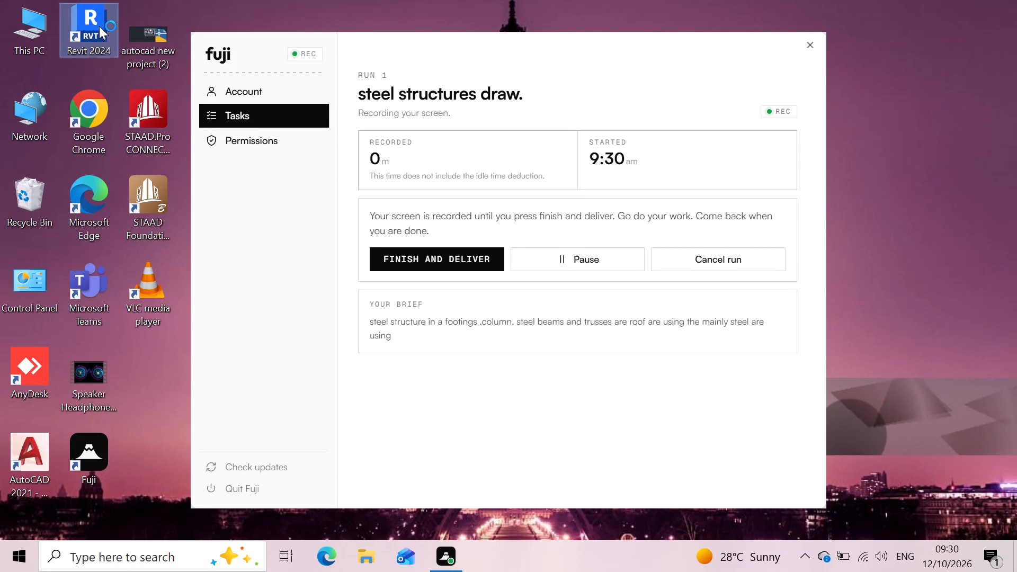
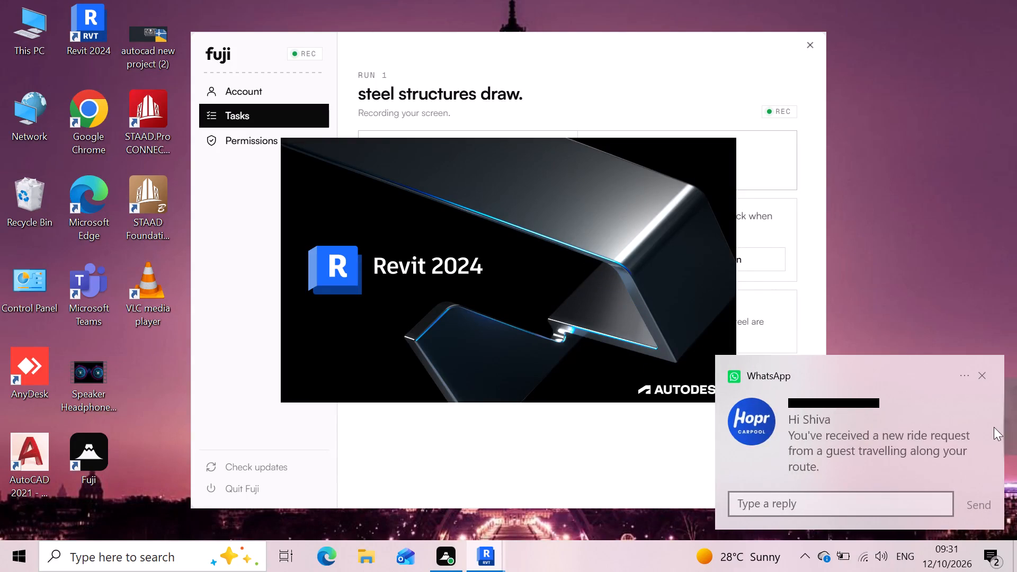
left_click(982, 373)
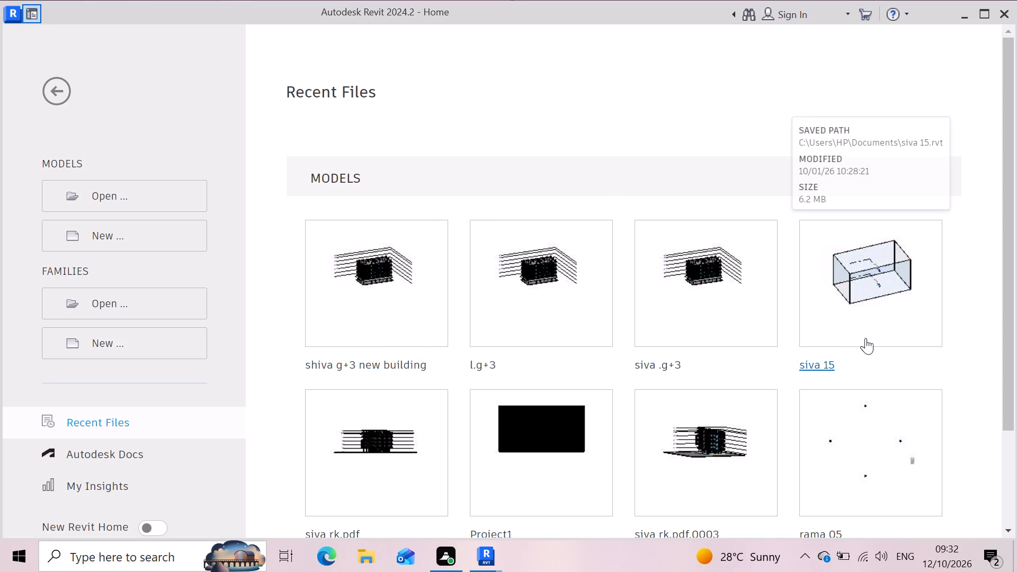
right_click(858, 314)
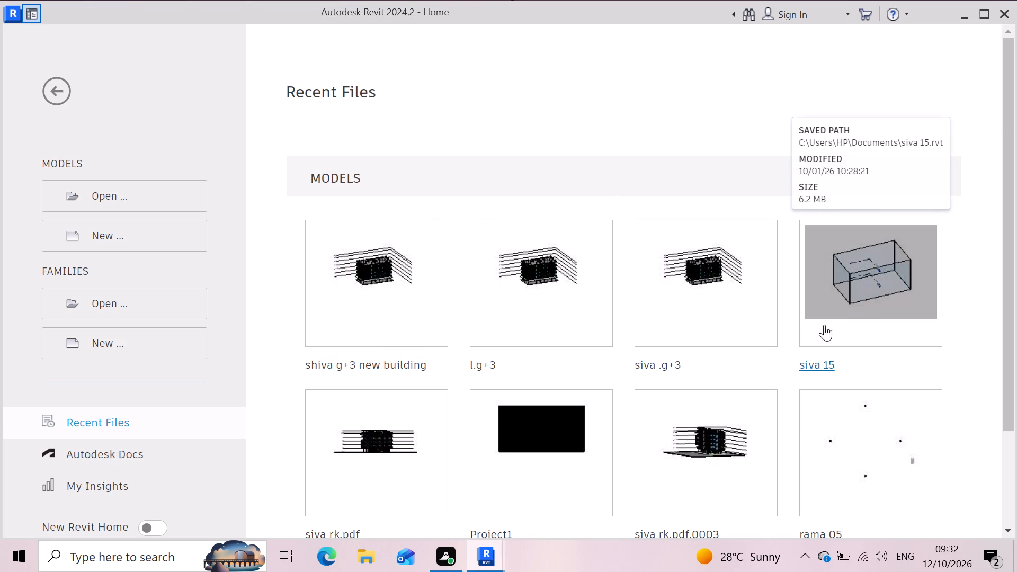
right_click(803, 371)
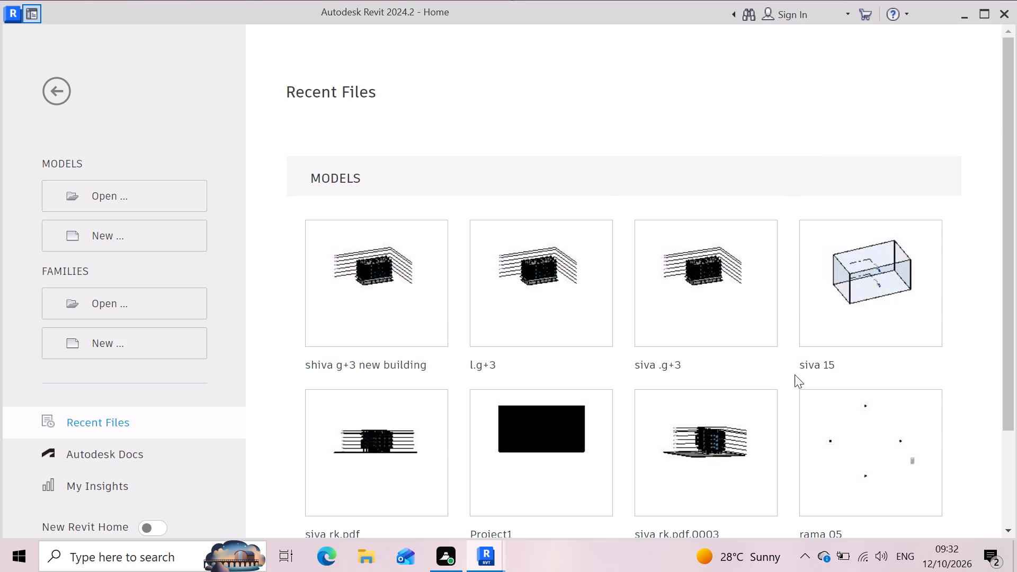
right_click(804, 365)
Create a new project using the DefaultMetric template from the English templates folder.
left_click(128, 239)
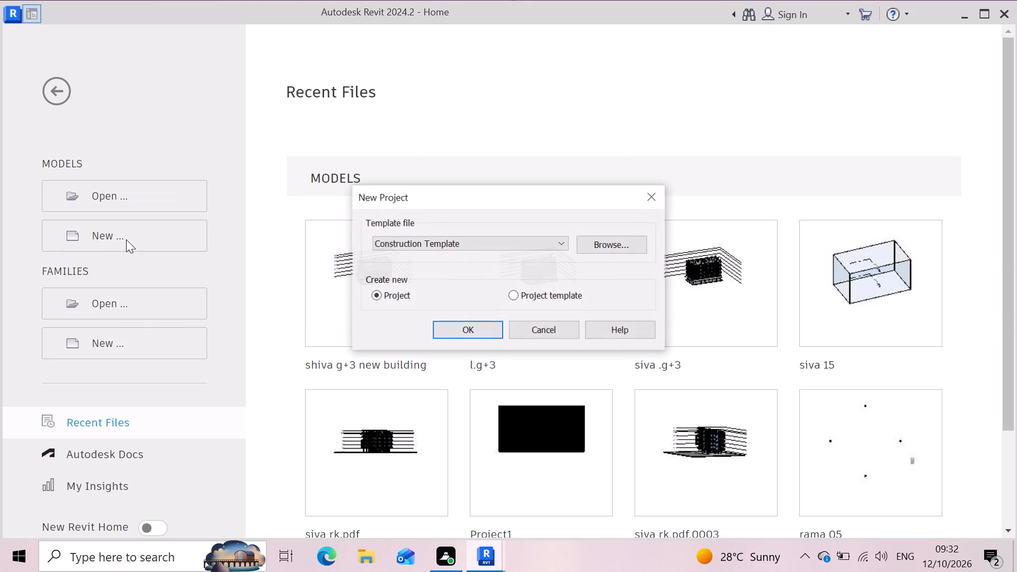
left_click(554, 245)
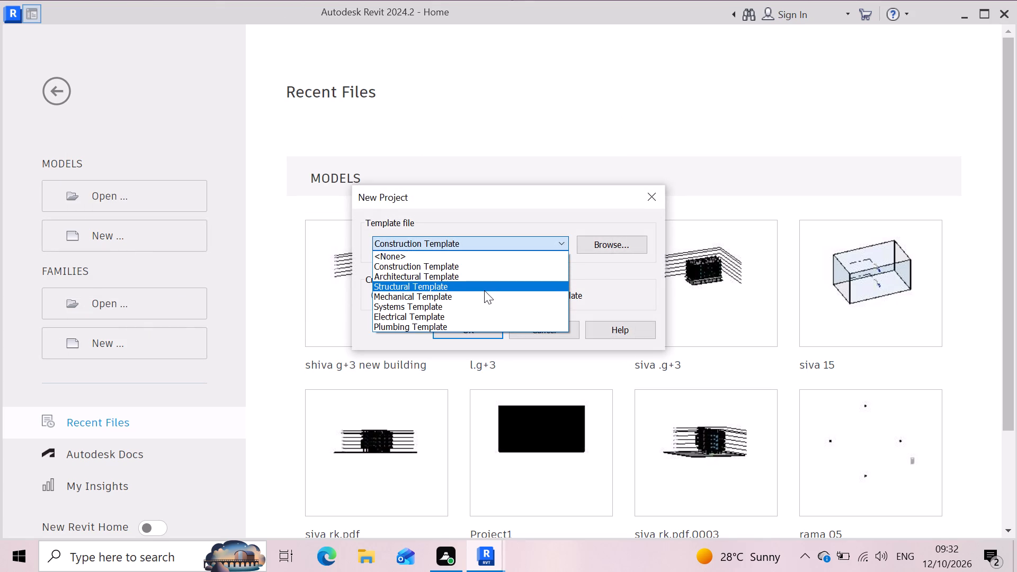
left_click(484, 290)
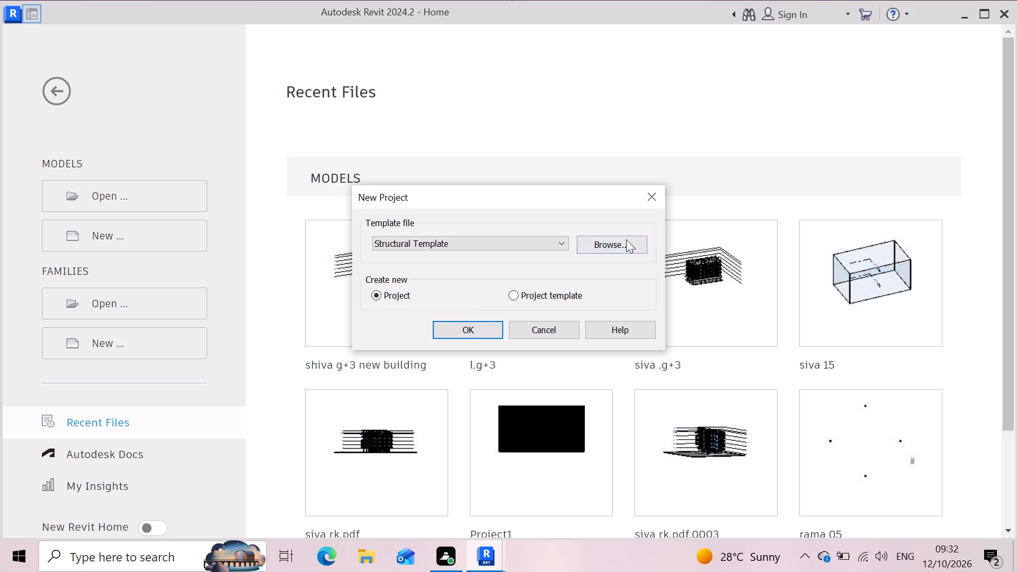
left_click(621, 242)
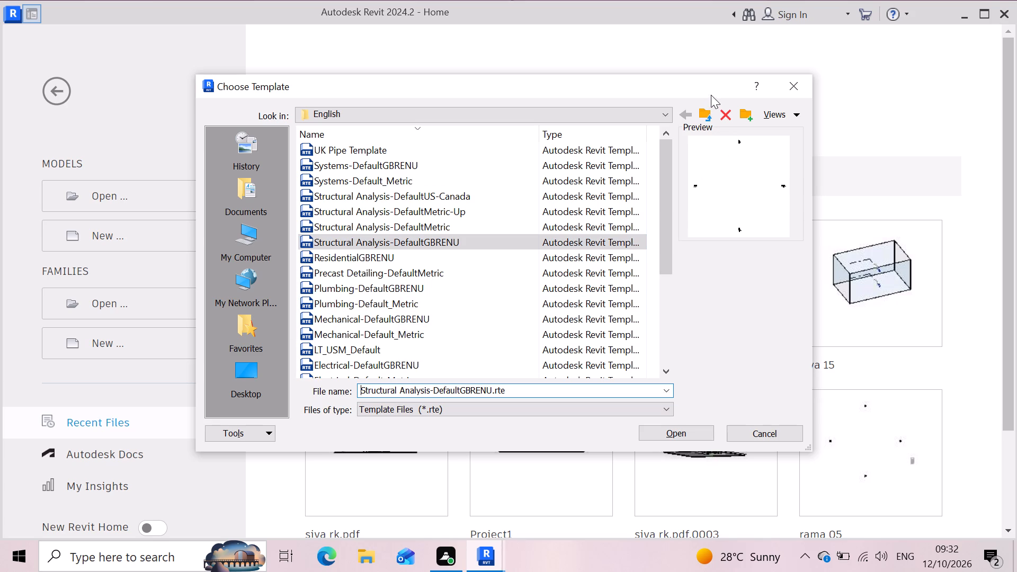
left_click(700, 110)
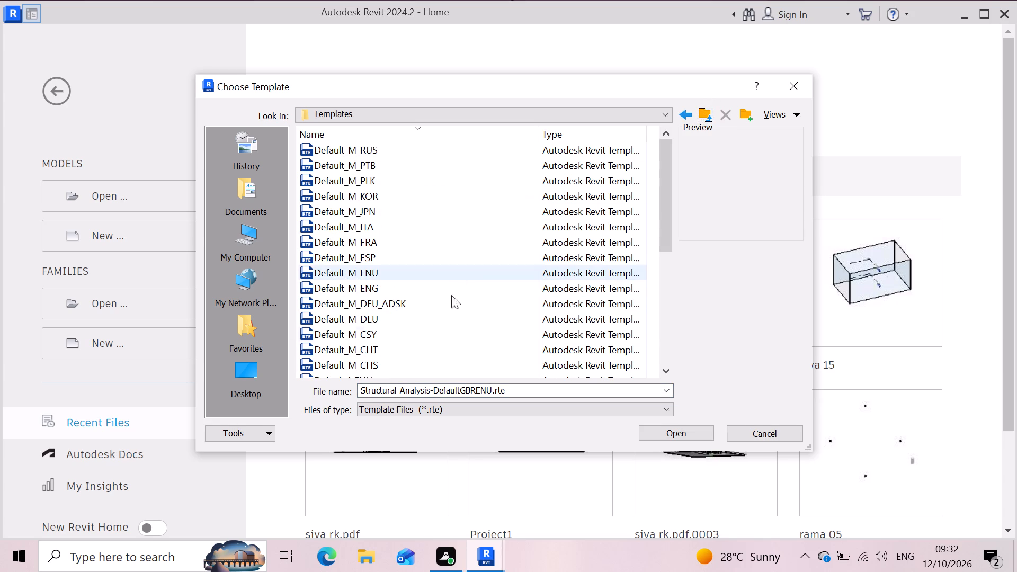
scroll(411, 313, "down", 4)
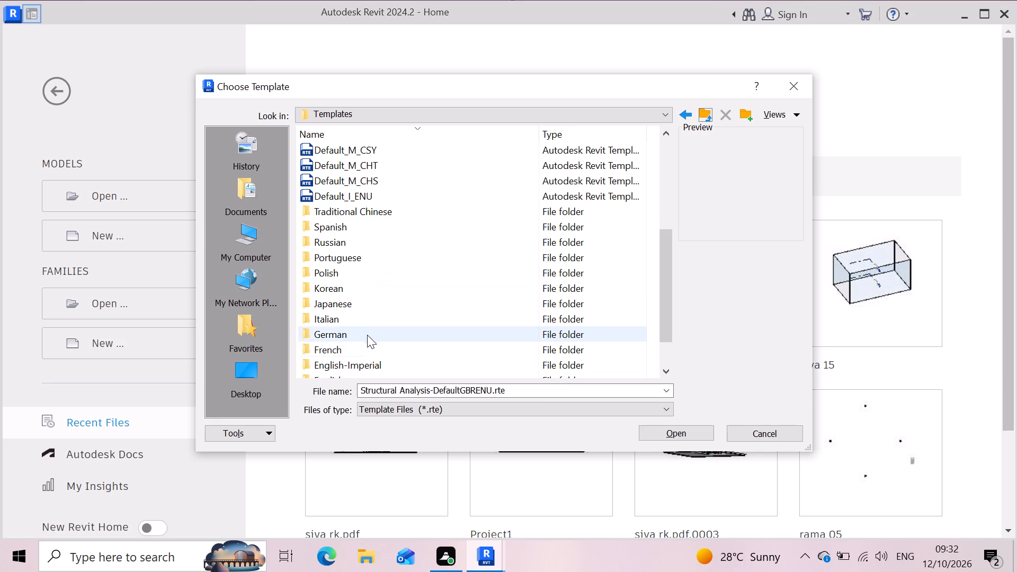
scroll(367, 333, "down", 1)
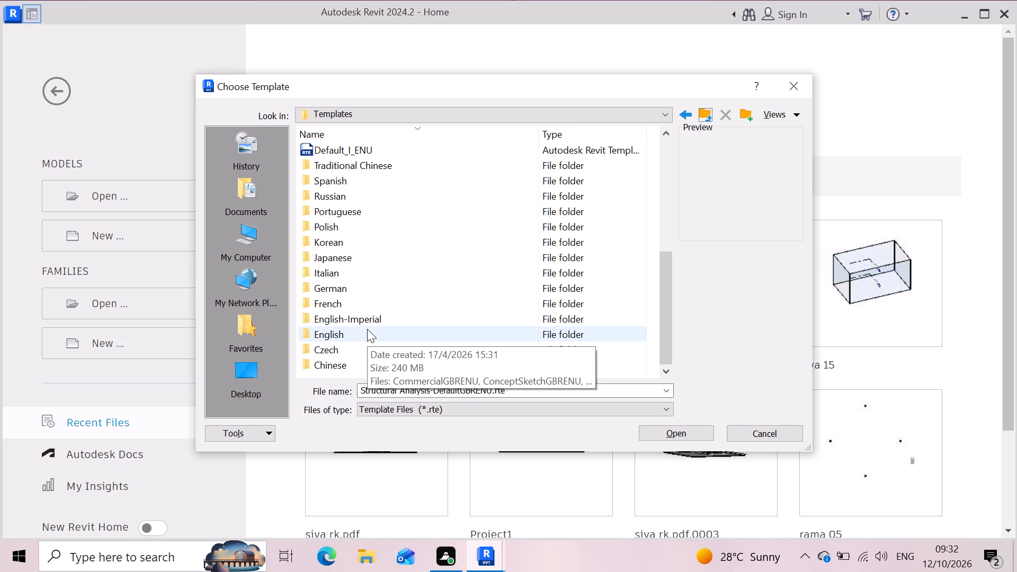
left_click(367, 329)
double_click(366, 329)
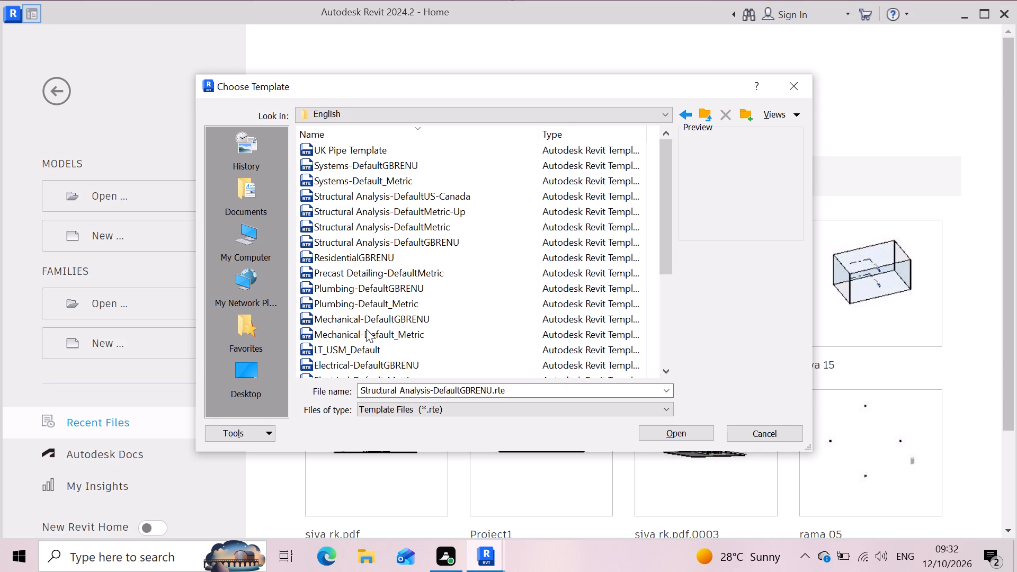
scroll(468, 314, "down", 1)
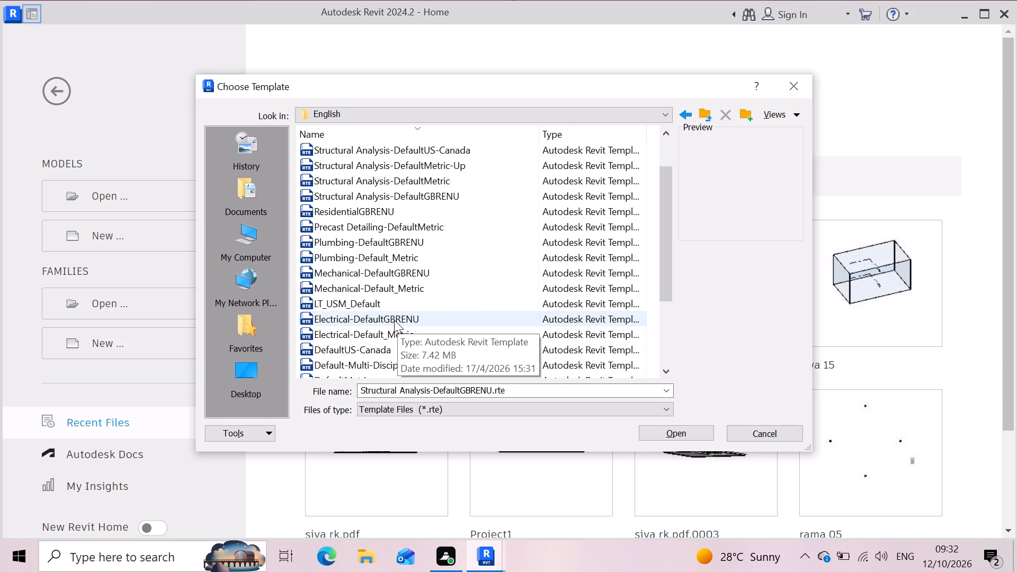
scroll(394, 320, "down", 2)
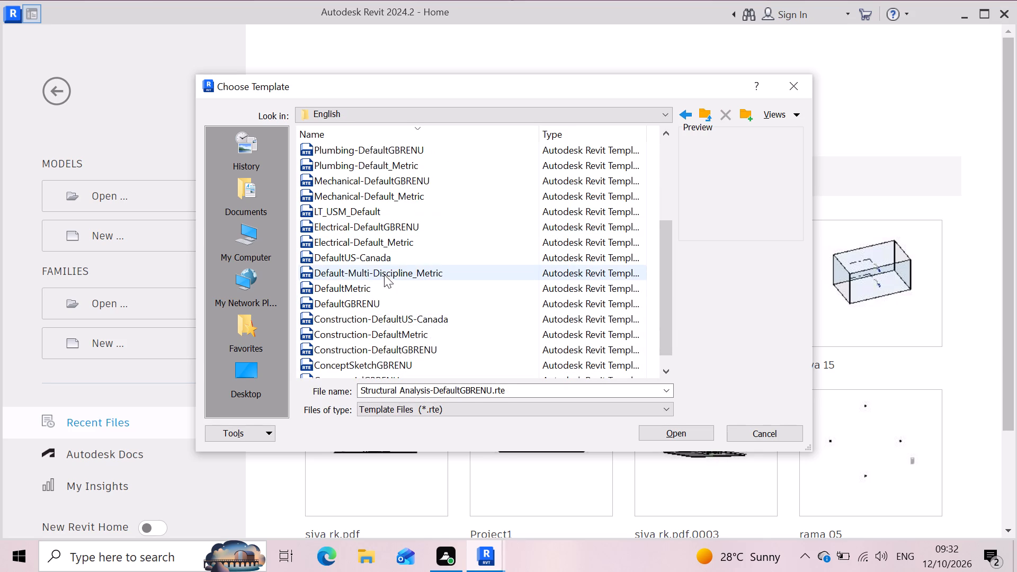
scroll(422, 307, "down", 3)
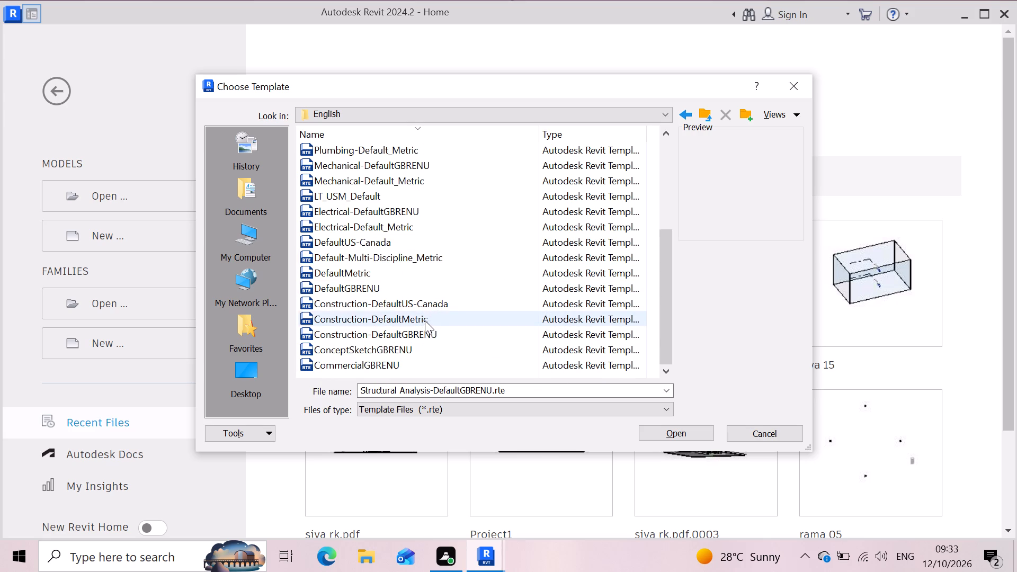
scroll(425, 320, "up", 2)
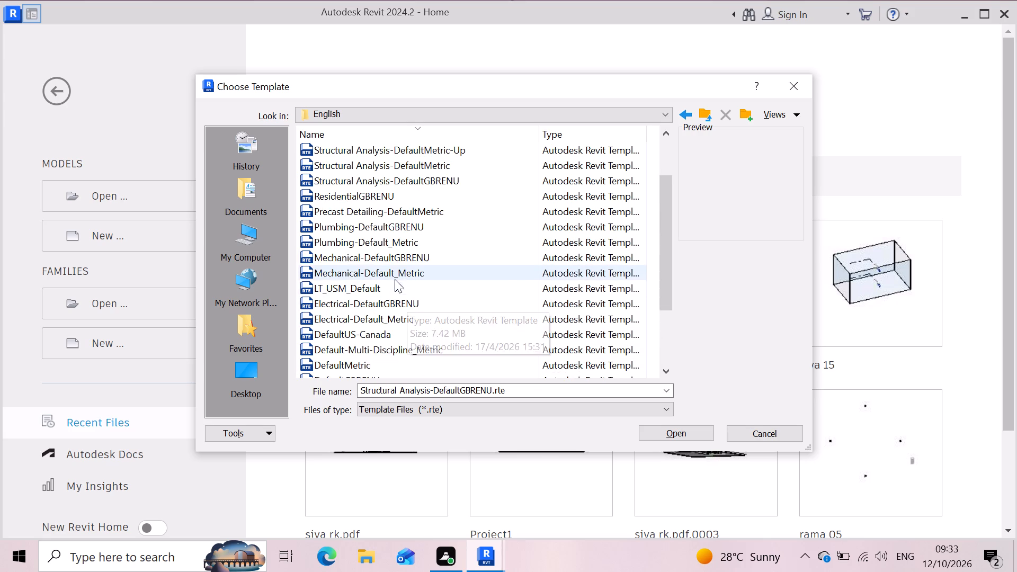
double_click(380, 363)
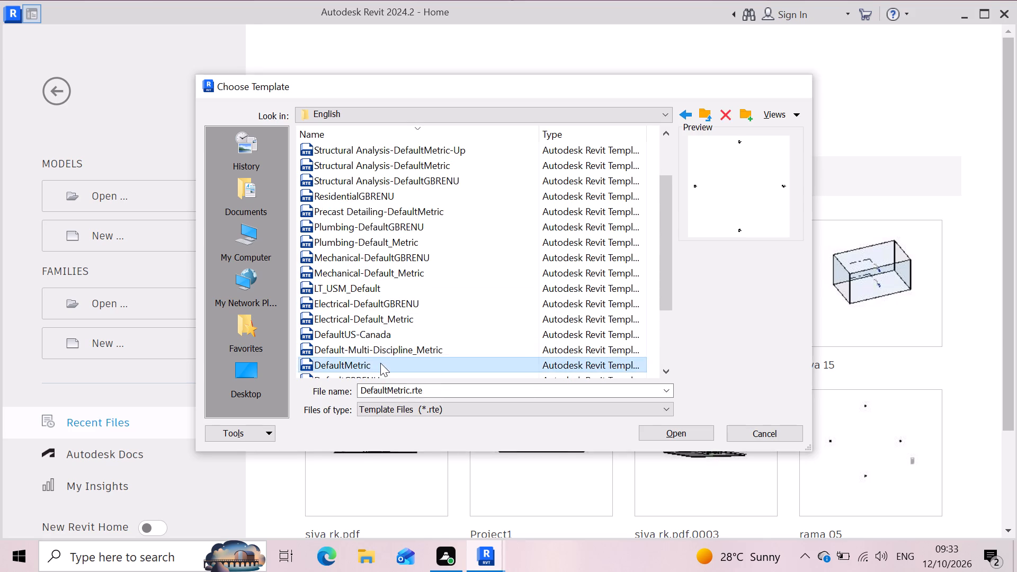
left_click(472, 334)
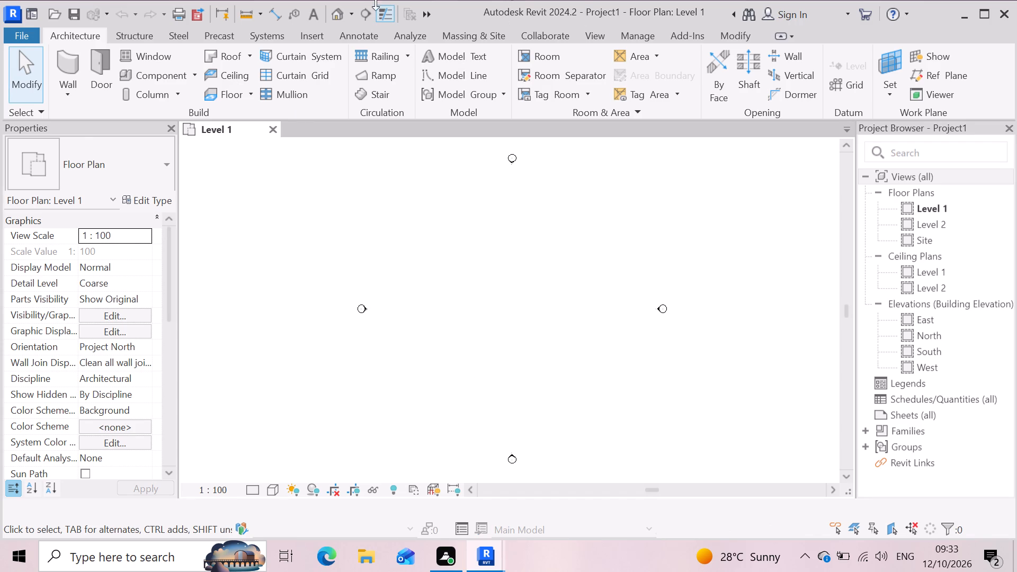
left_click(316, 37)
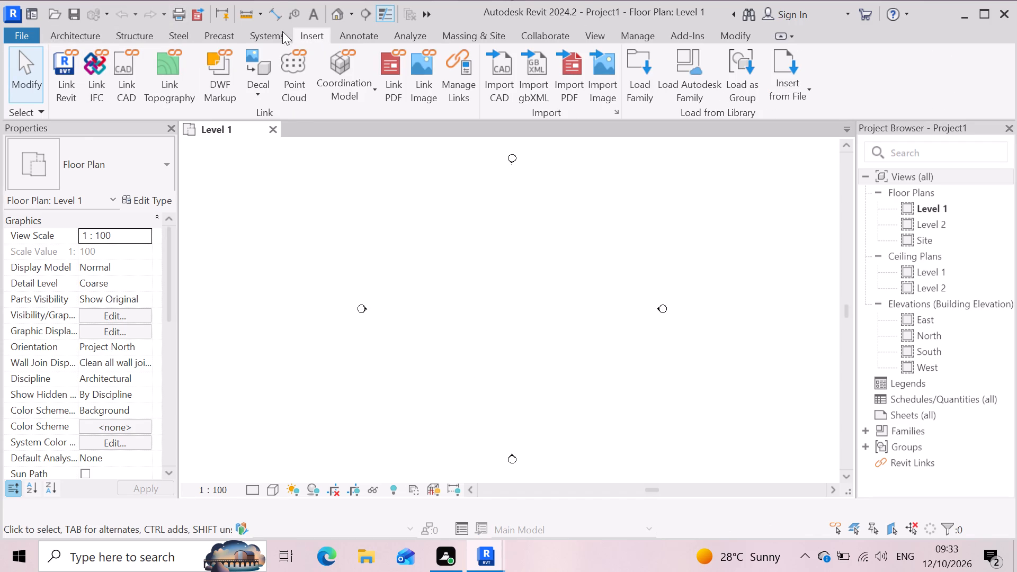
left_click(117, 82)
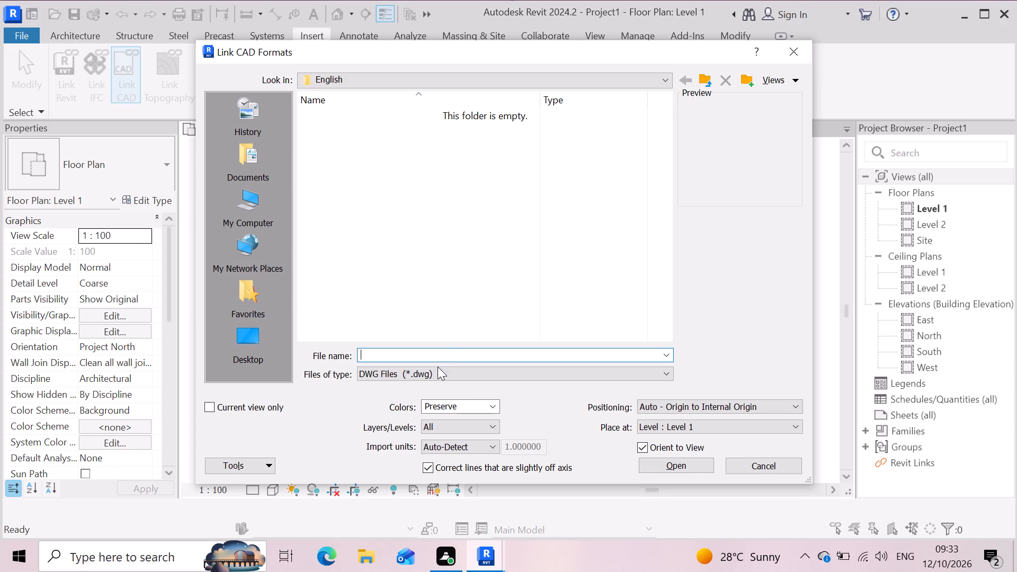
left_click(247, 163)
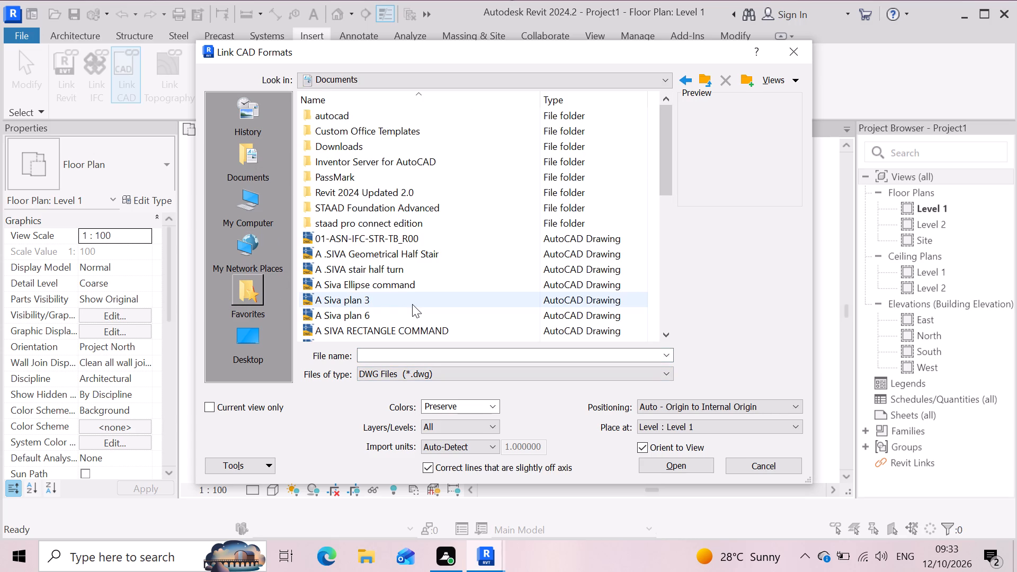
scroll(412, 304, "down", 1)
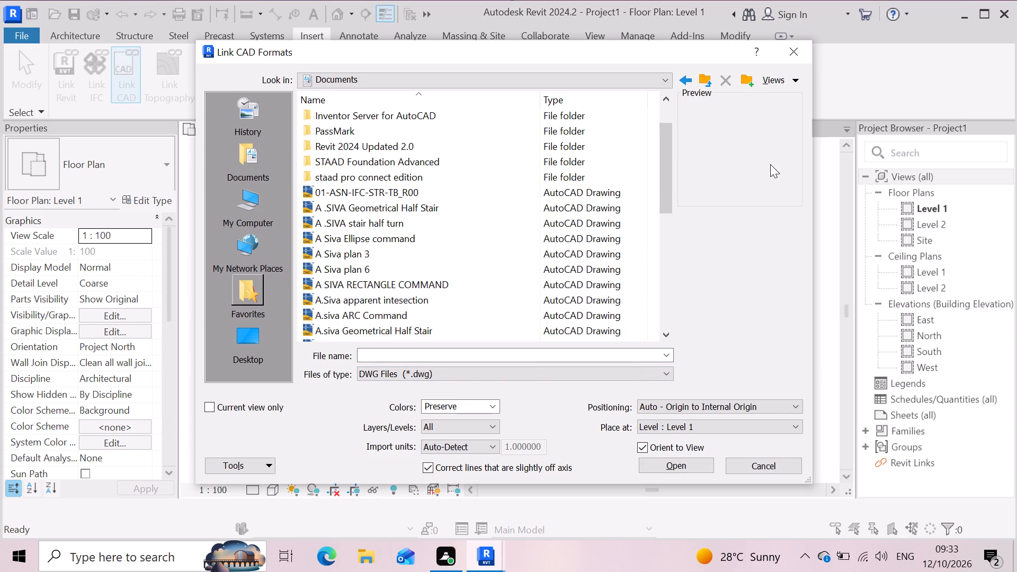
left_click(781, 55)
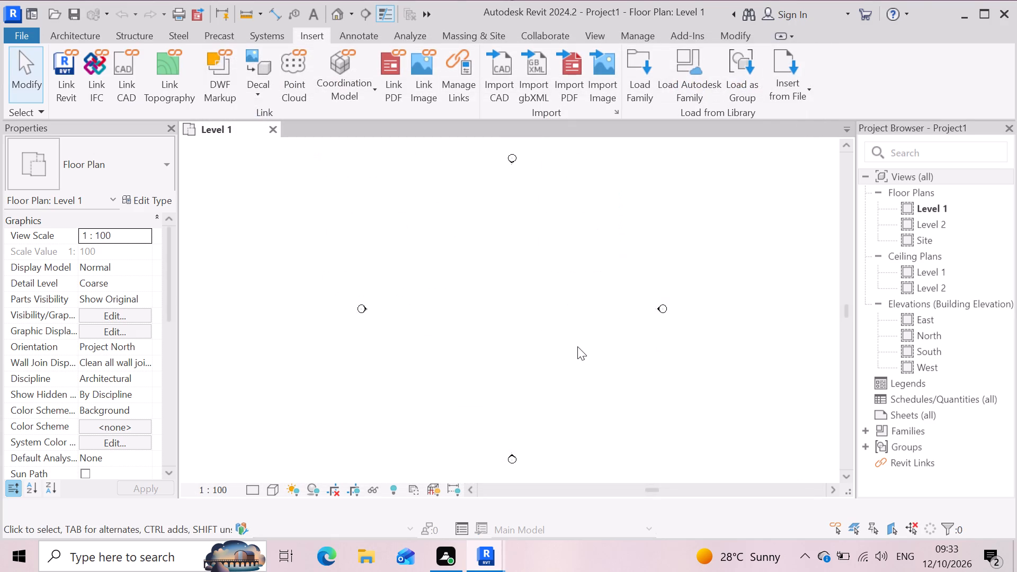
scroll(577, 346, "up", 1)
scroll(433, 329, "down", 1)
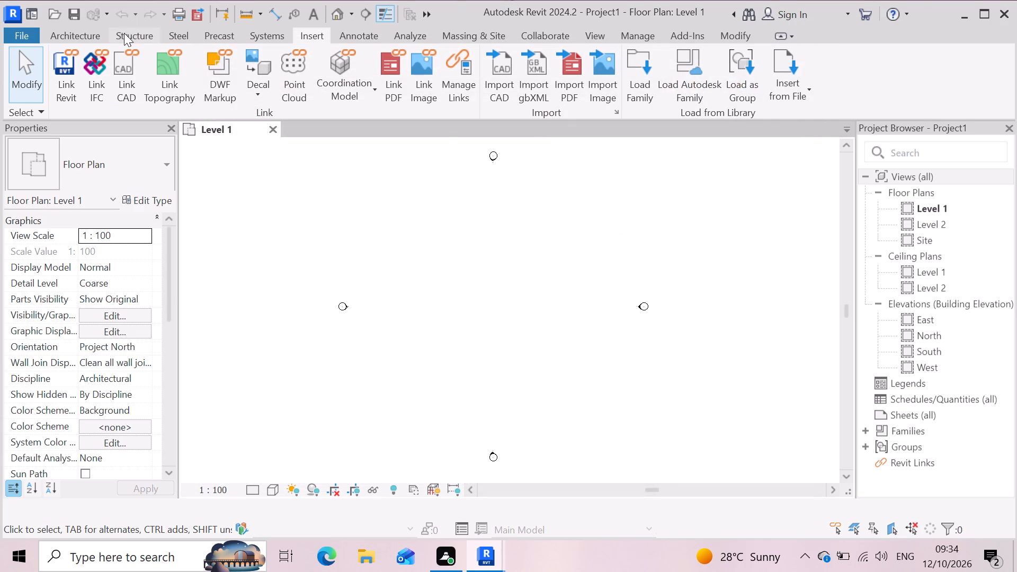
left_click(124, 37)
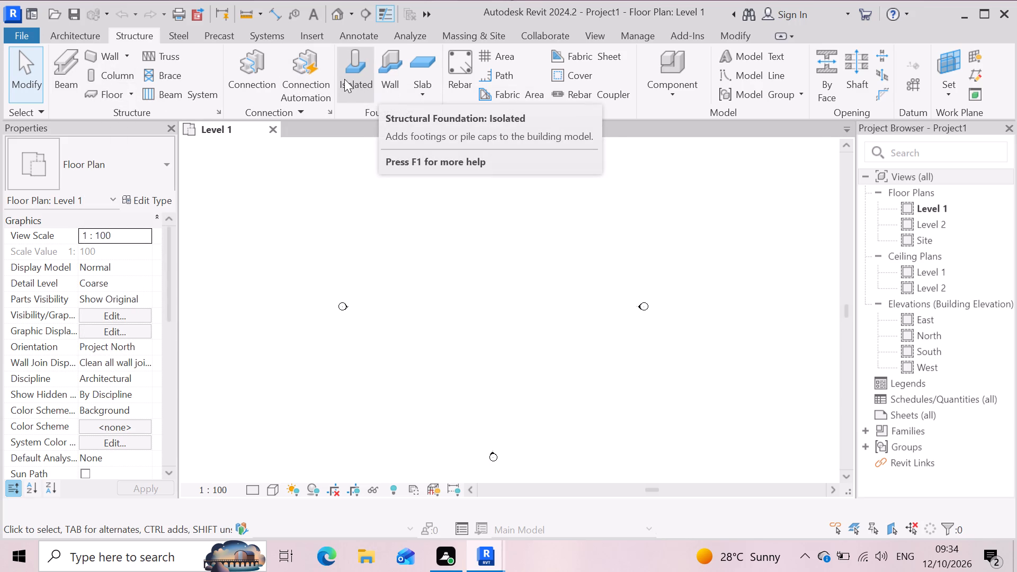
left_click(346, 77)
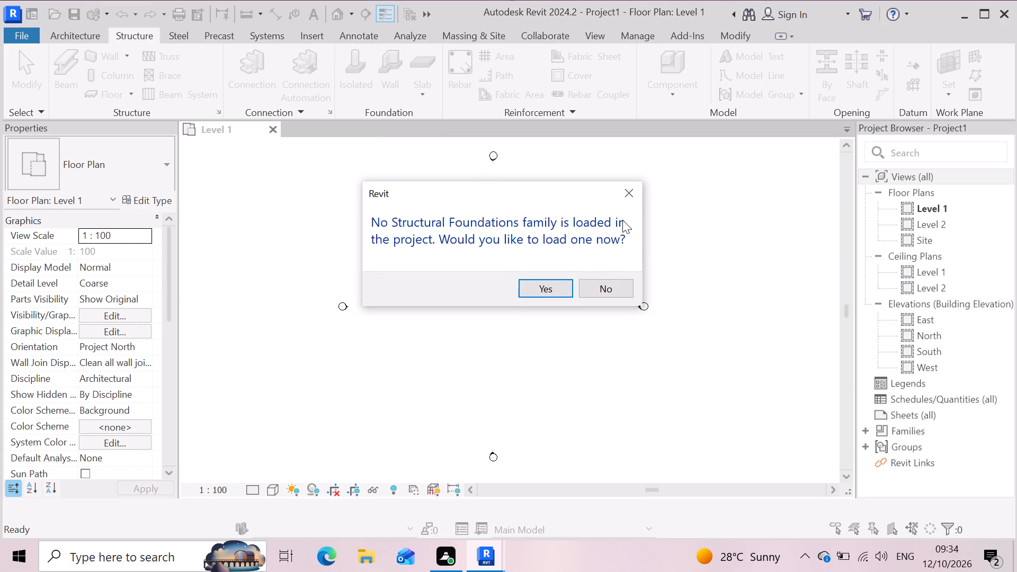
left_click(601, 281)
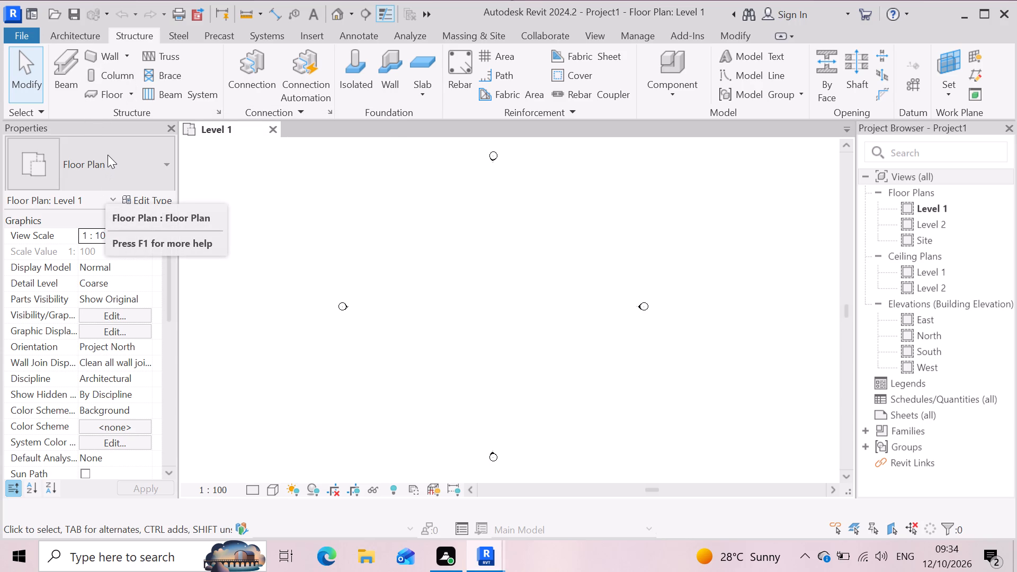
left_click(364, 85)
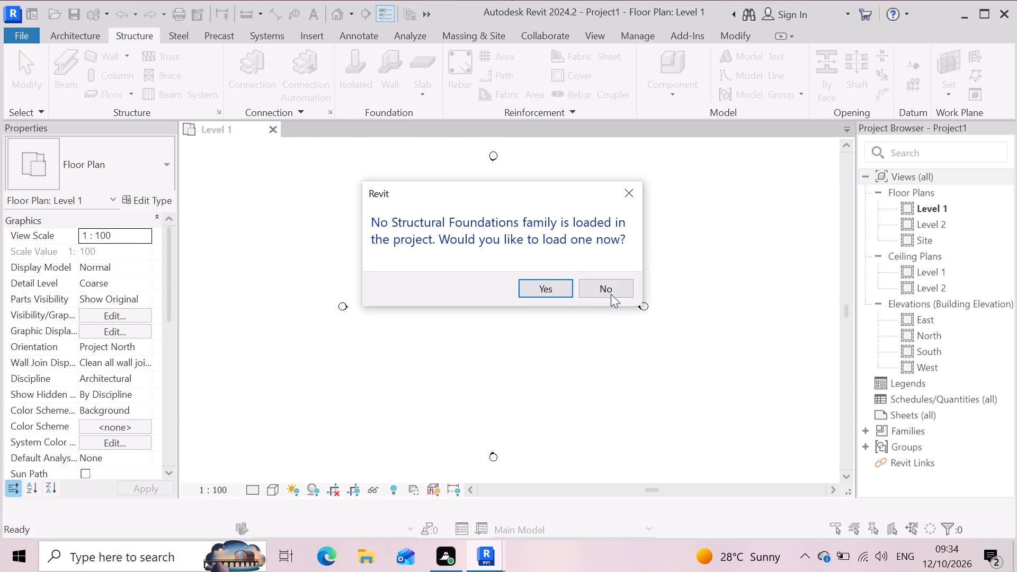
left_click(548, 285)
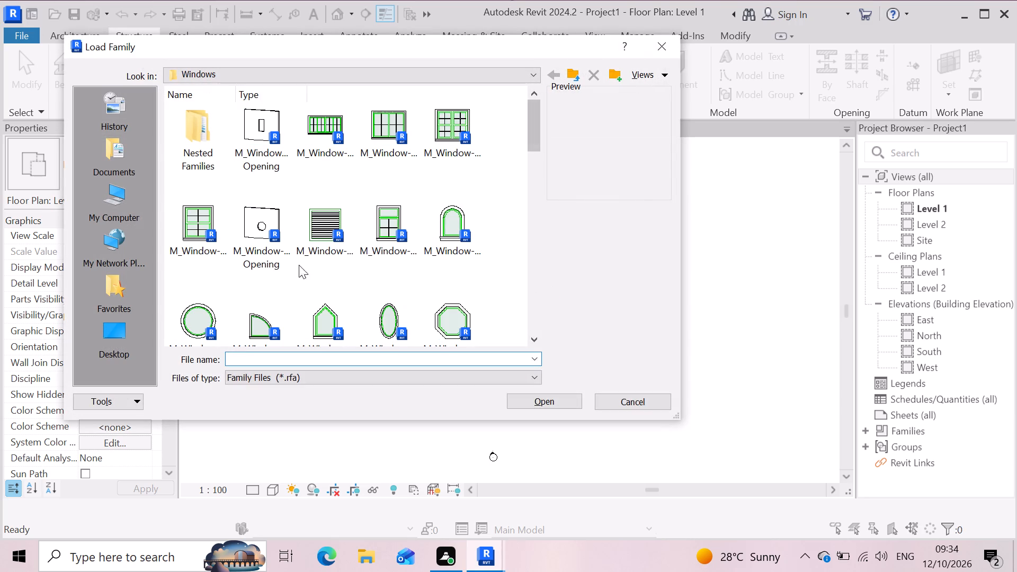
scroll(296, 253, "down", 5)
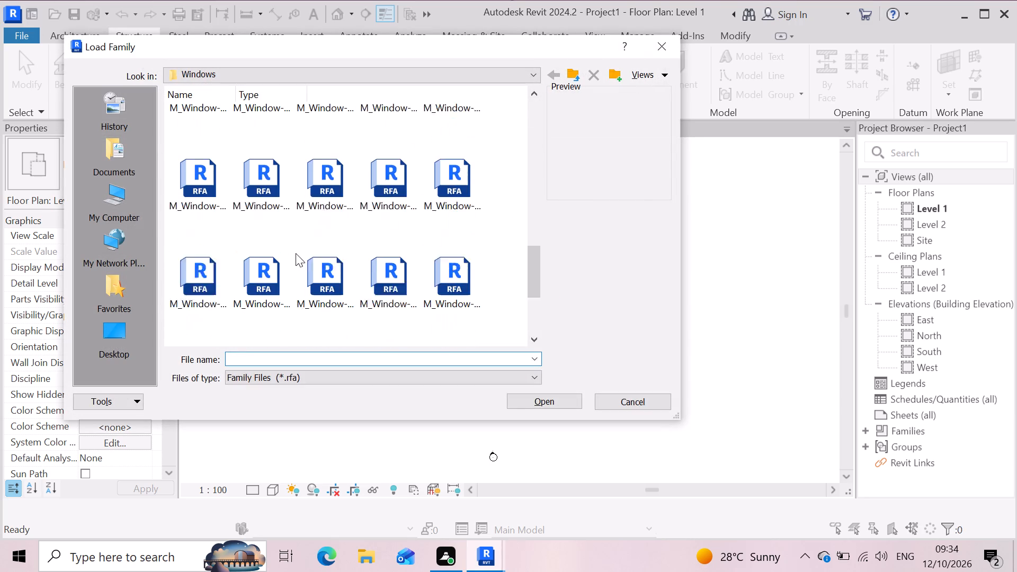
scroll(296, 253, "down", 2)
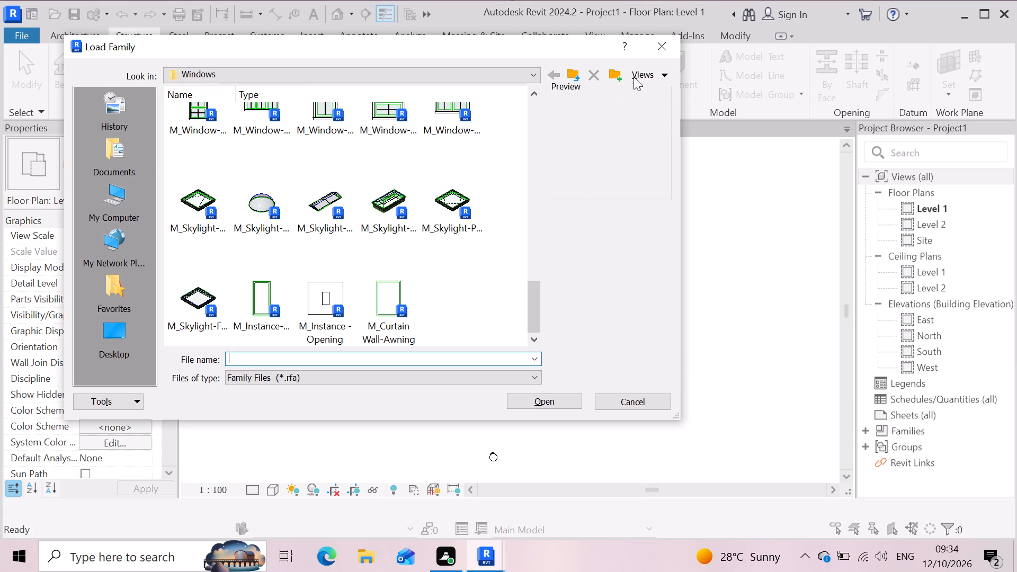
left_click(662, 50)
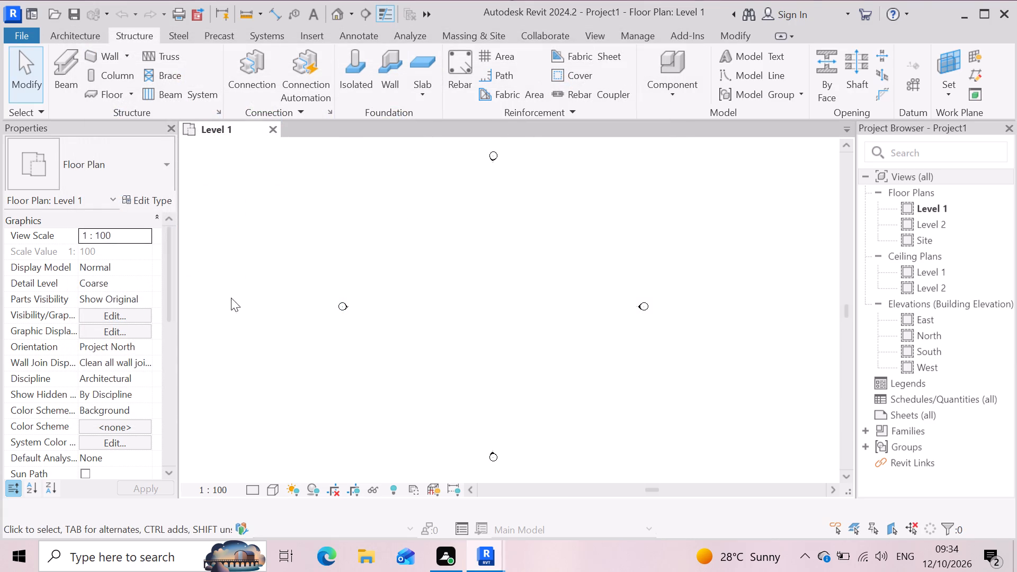
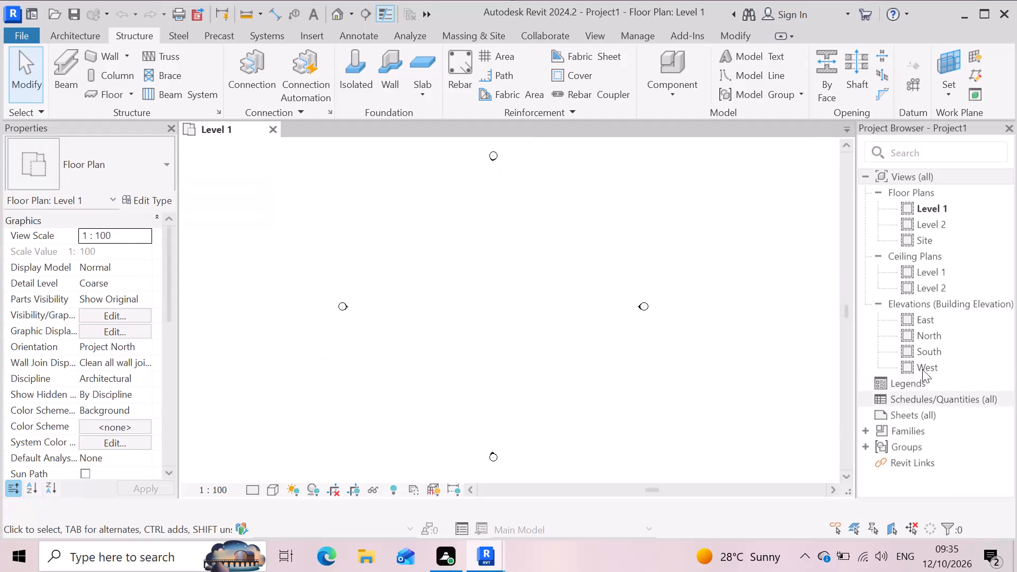
Open the North elevation and set the elevation of Level 2 to 4267.
double_click(935, 338)
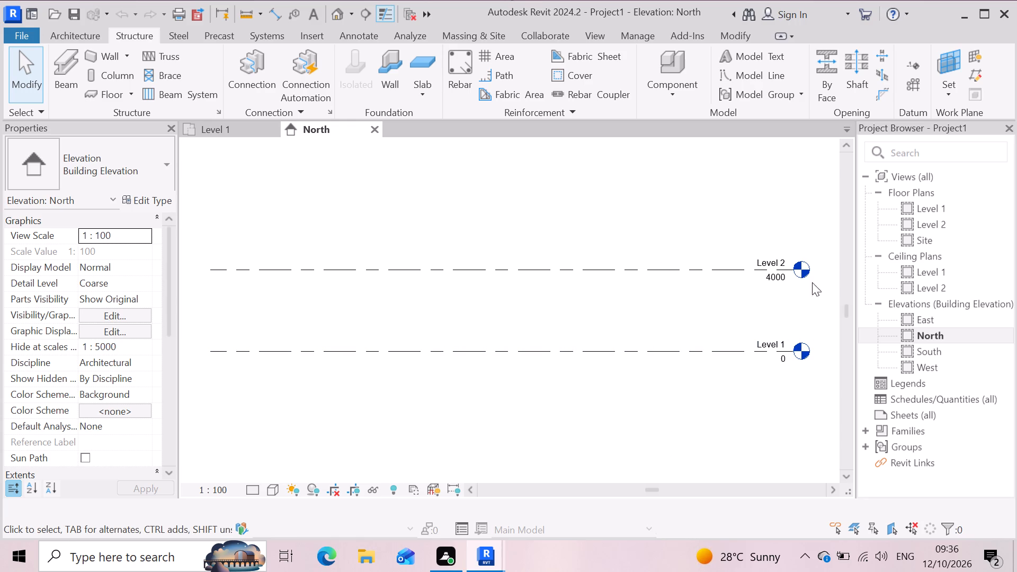
left_click(784, 283)
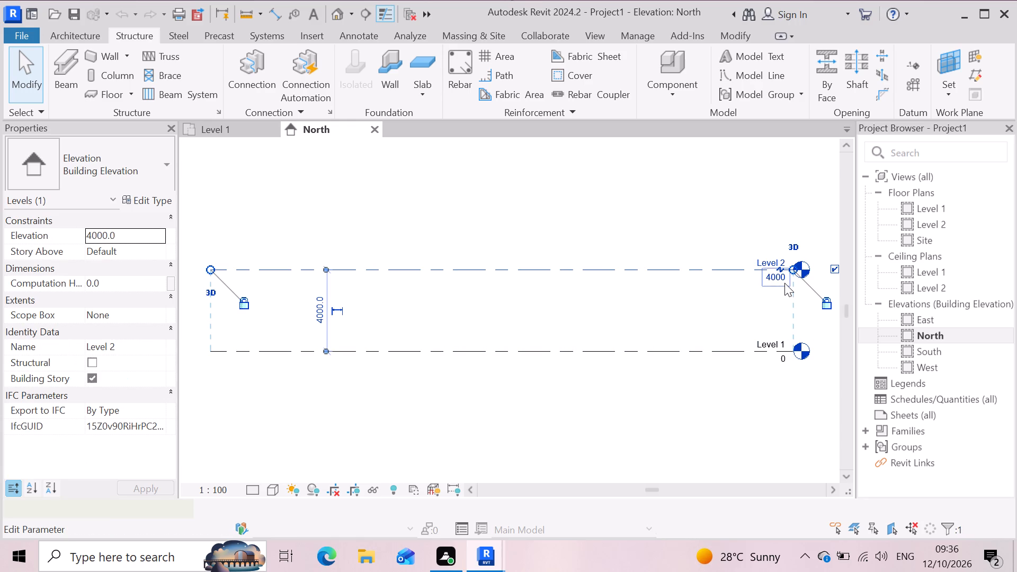
left_click(784, 283)
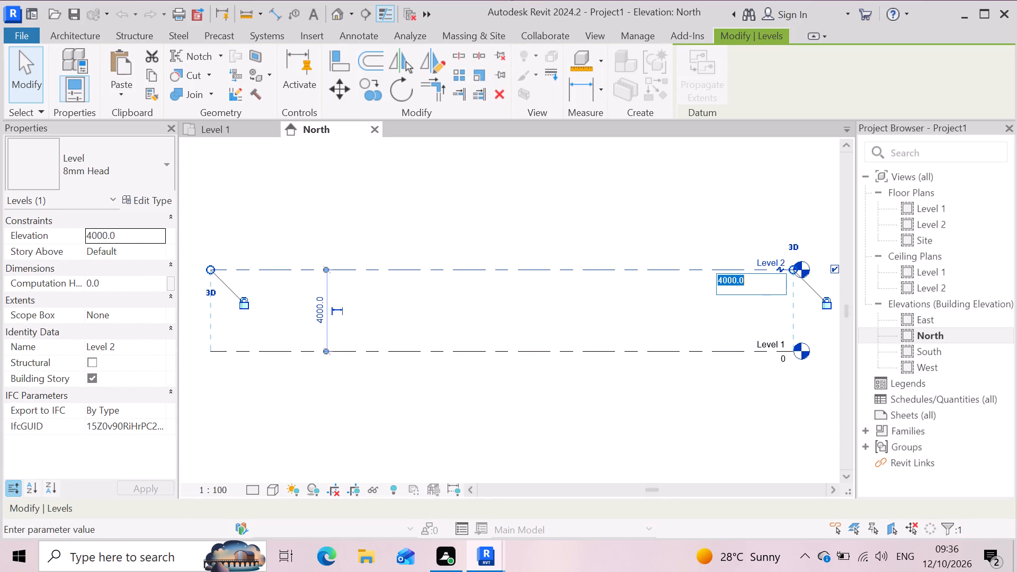
key("BackSpace")
key("BackSpace")
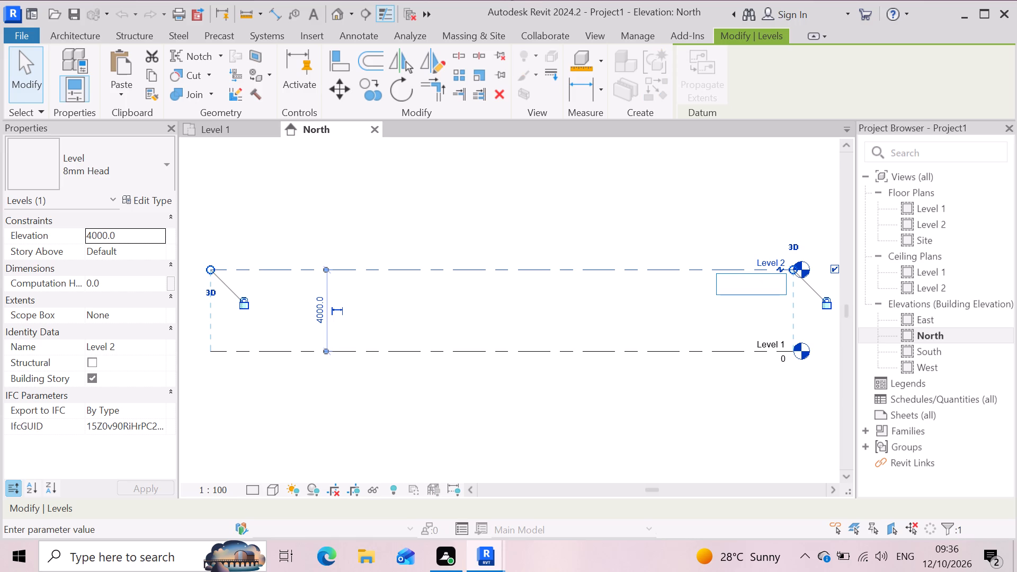
key("4")
key("2")
type("67")
key("Return")
Create a new level above Level 2 by picking its line with an offset of 6706.
scroll(562, 297, "down", 2)
scroll(748, 291, "up", 1)
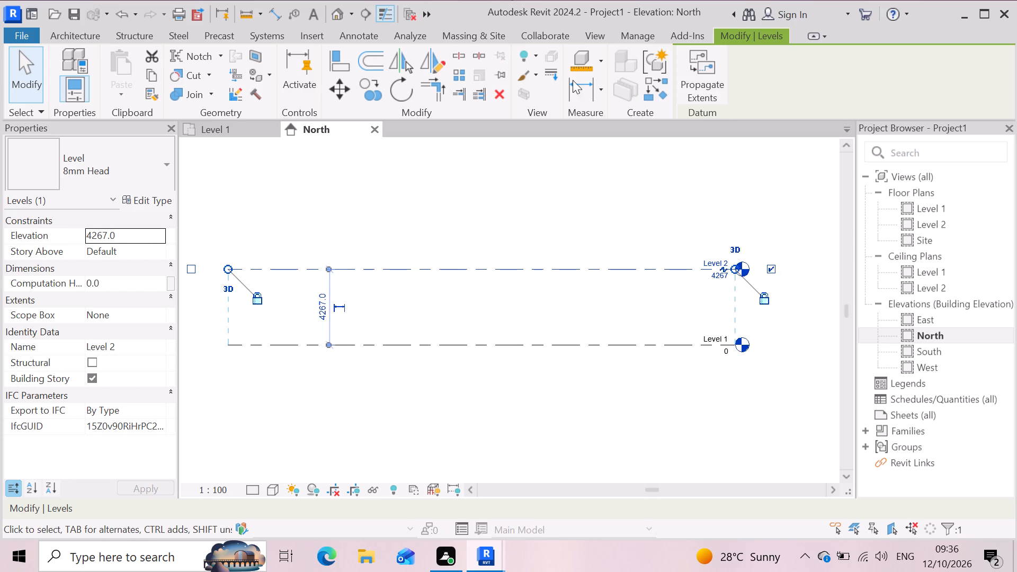
left_click(129, 38)
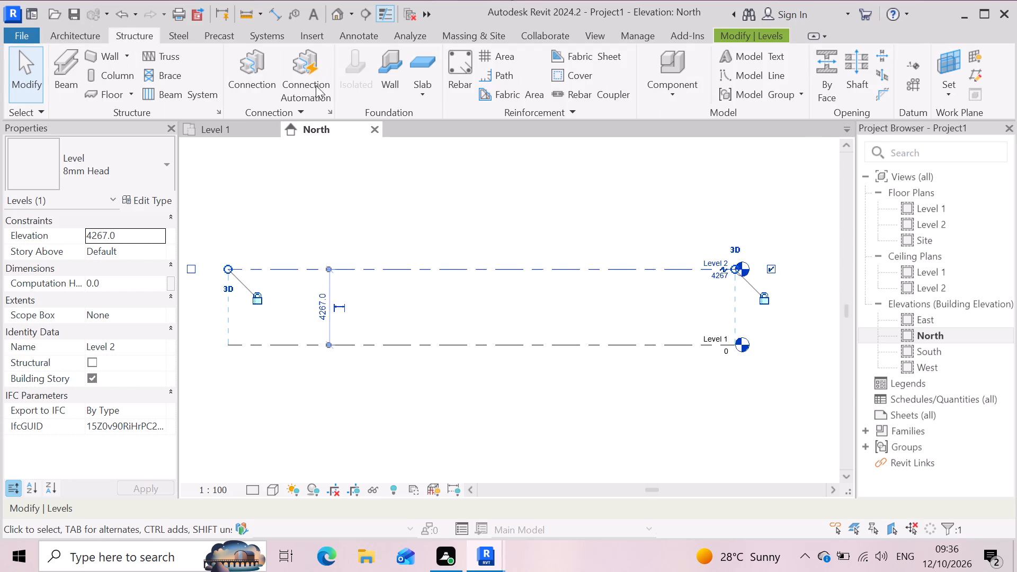
left_click(918, 68)
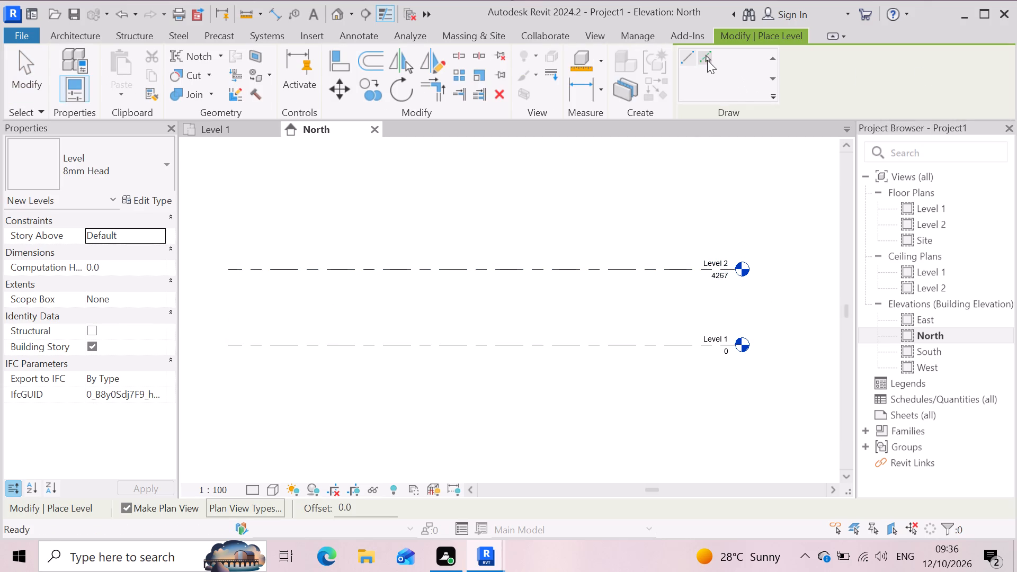
left_click(709, 59)
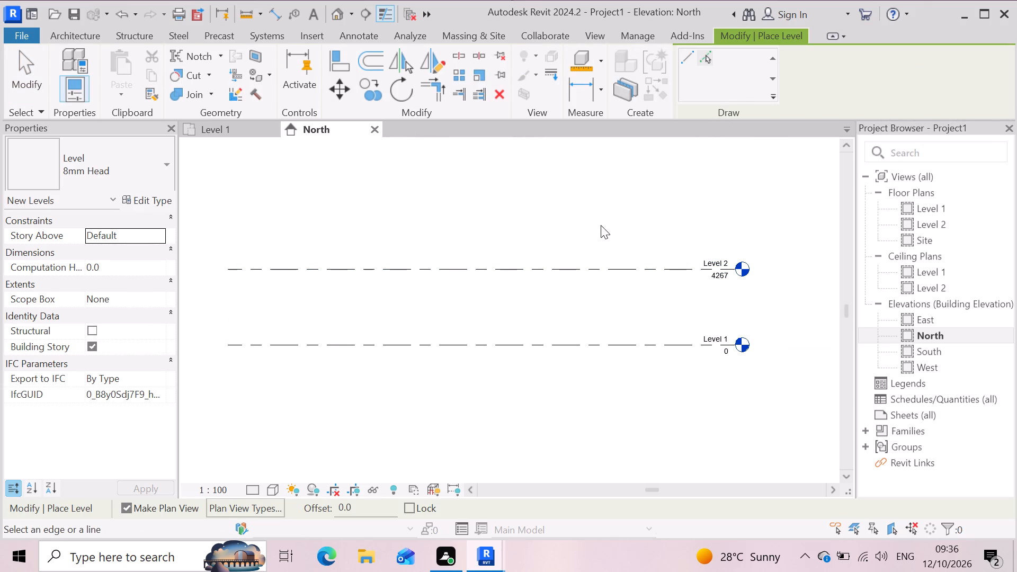
left_click(709, 57)
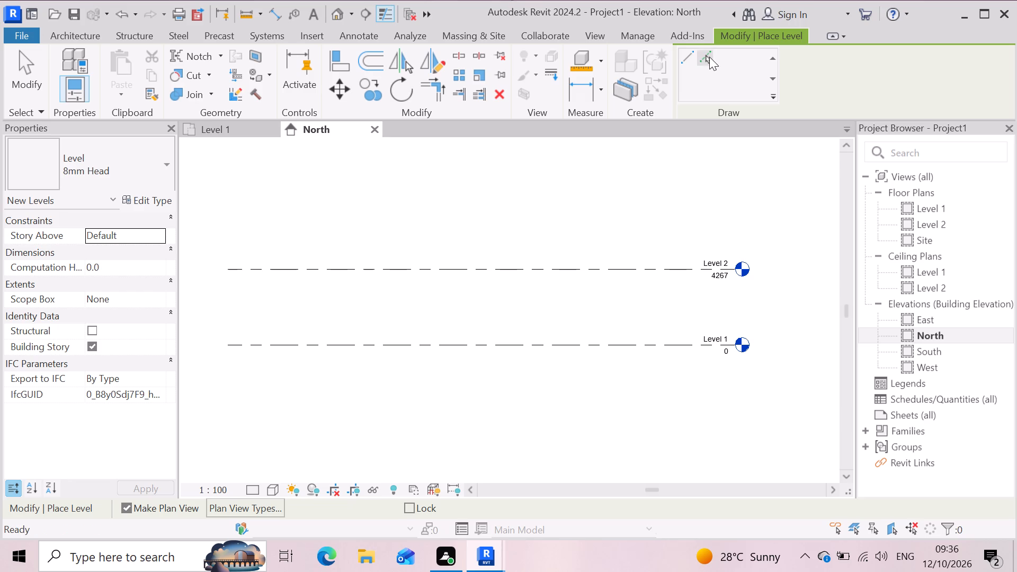
scroll(691, 308, "down", 2)
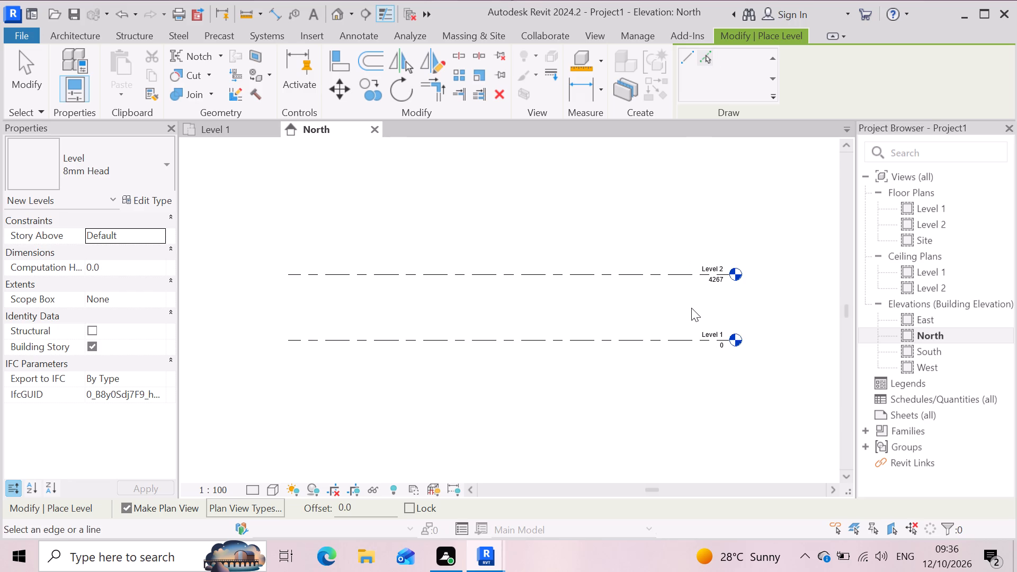
scroll(684, 333, "down", 1)
scroll(683, 333, "up", 2)
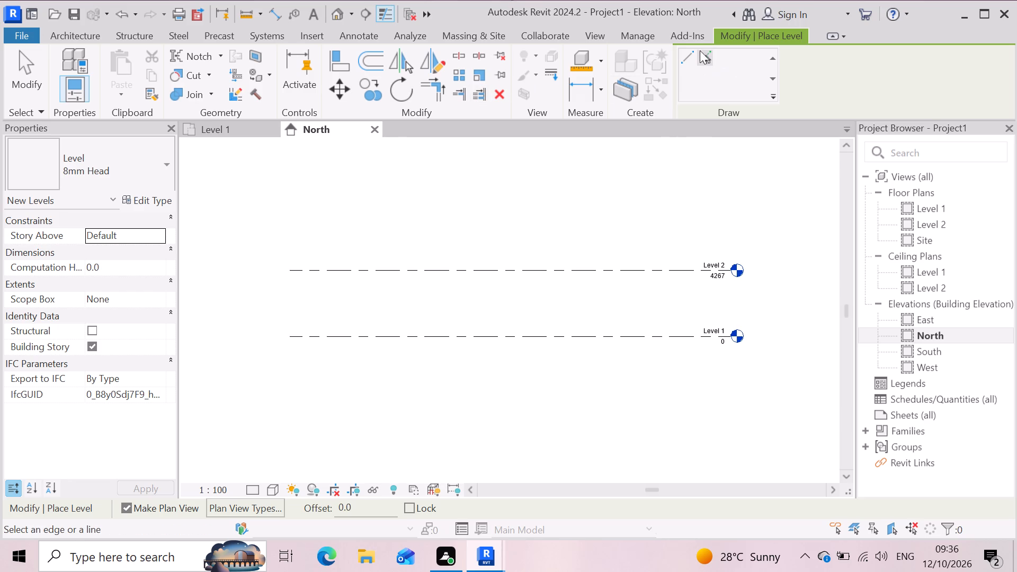
left_click(686, 58)
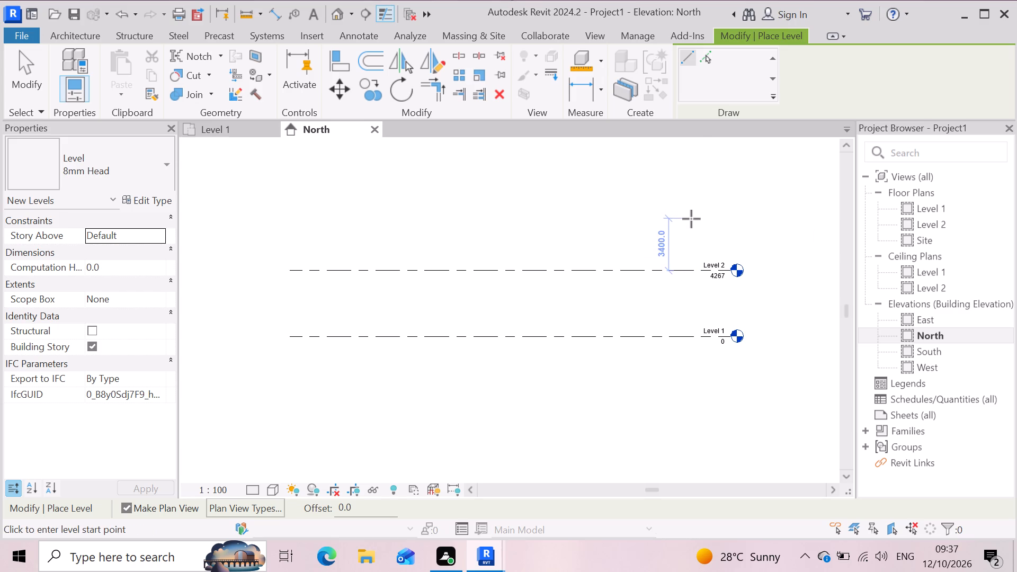
left_click(706, 54)
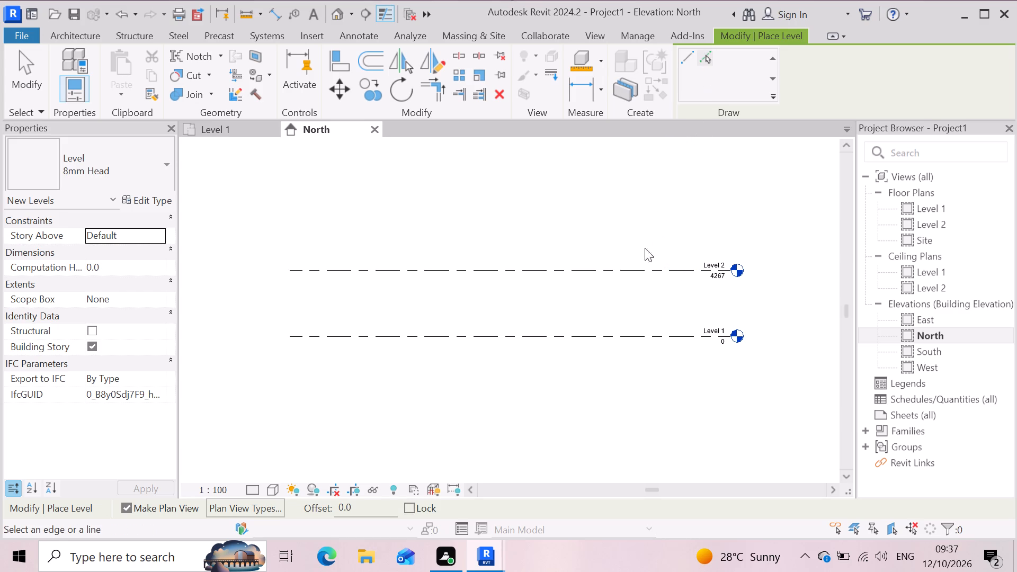
left_click_drag(368, 508, 363, 510)
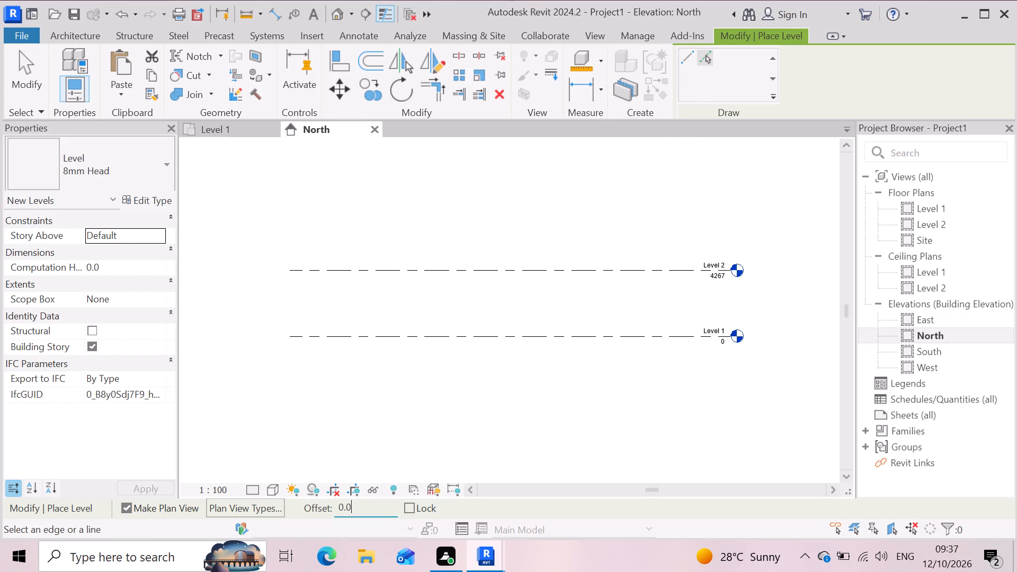
left_click_drag(363, 510, 281, 506)
type("67")
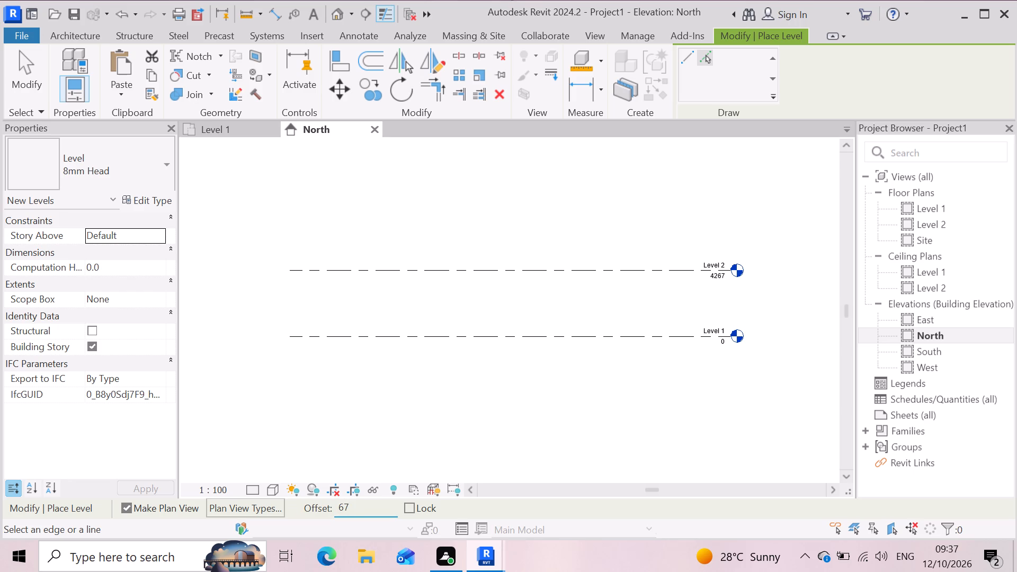
key("0")
key("6")
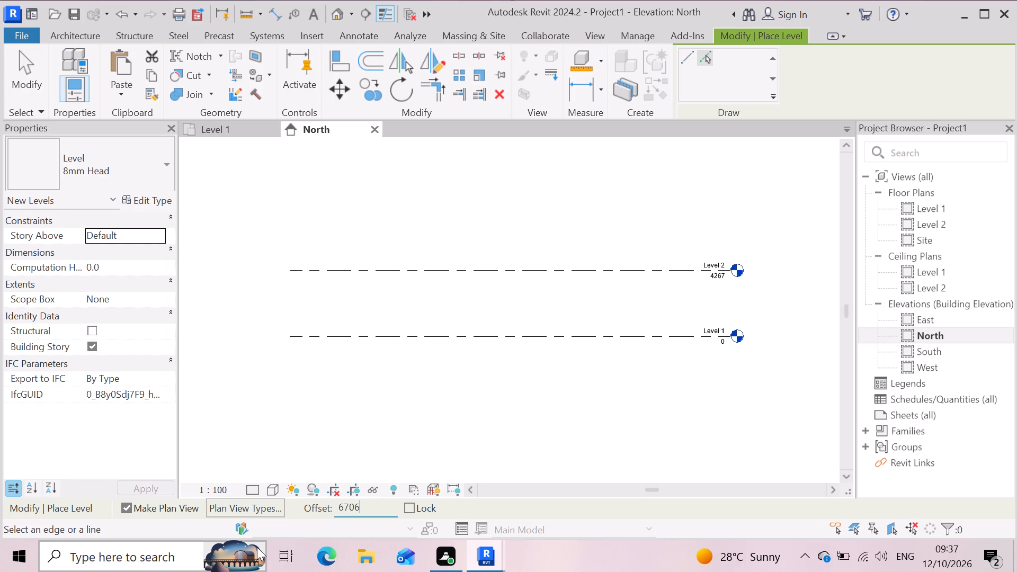
key("Return")
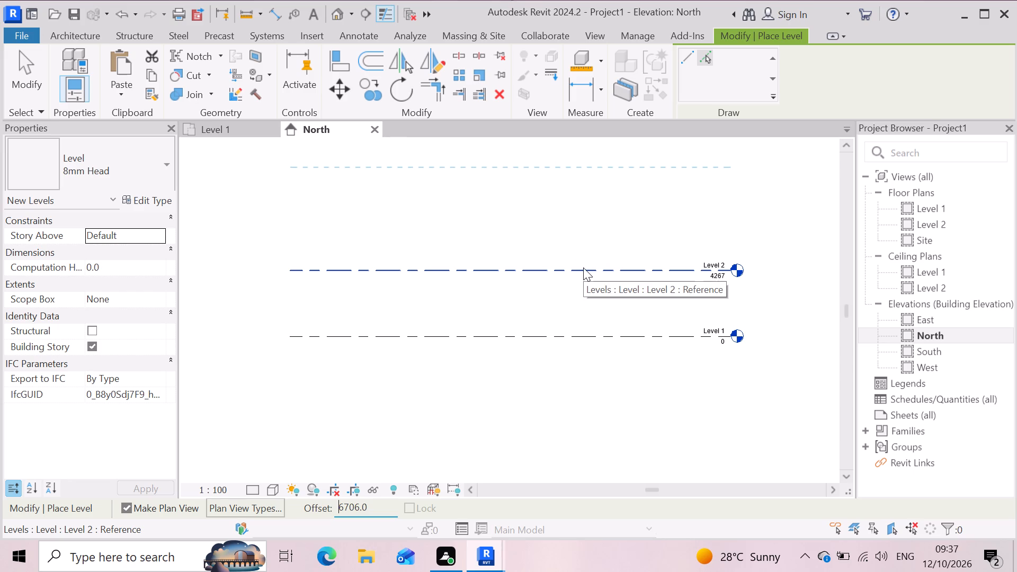
left_click(583, 267)
key("Escape")
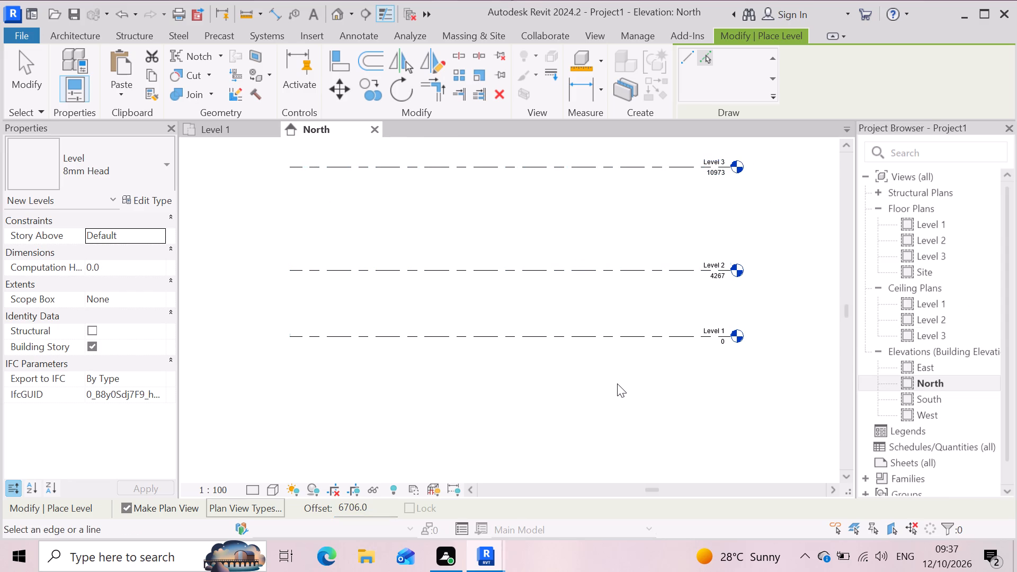
key("Escape")
Delete Level 2 together with its associated floor and ceiling plan views.
left_click(606, 273)
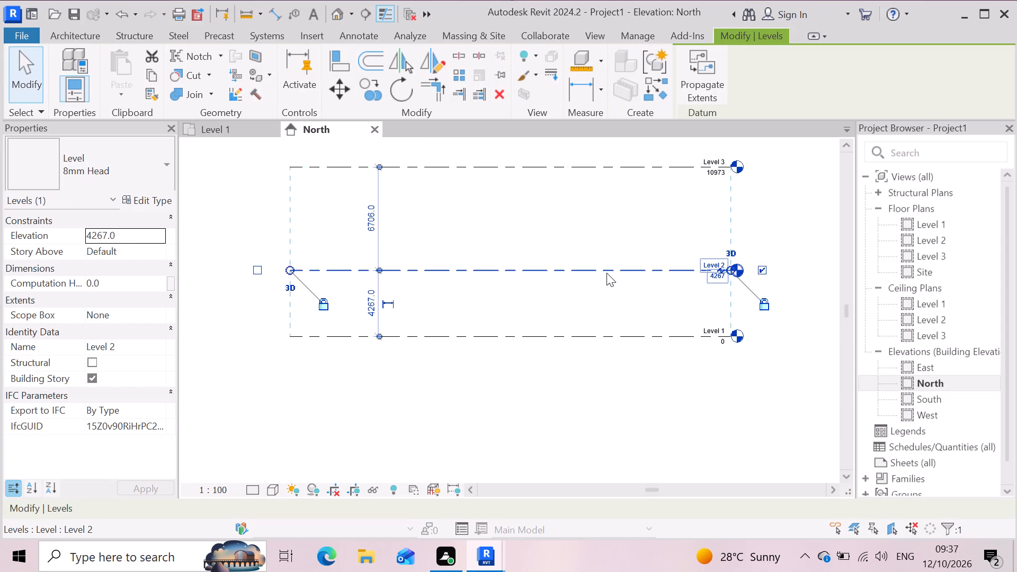
key("Delete")
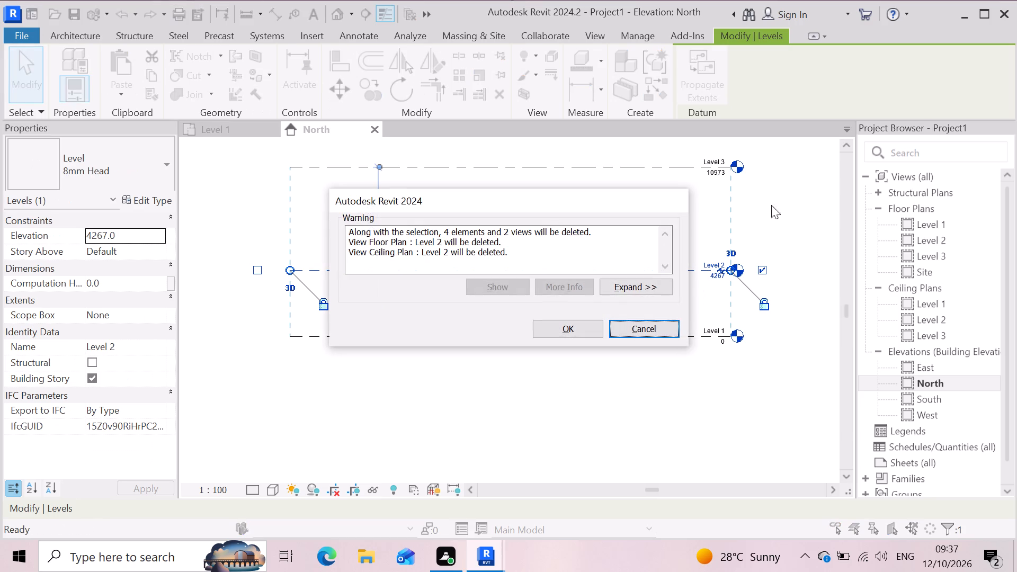
left_click(568, 329)
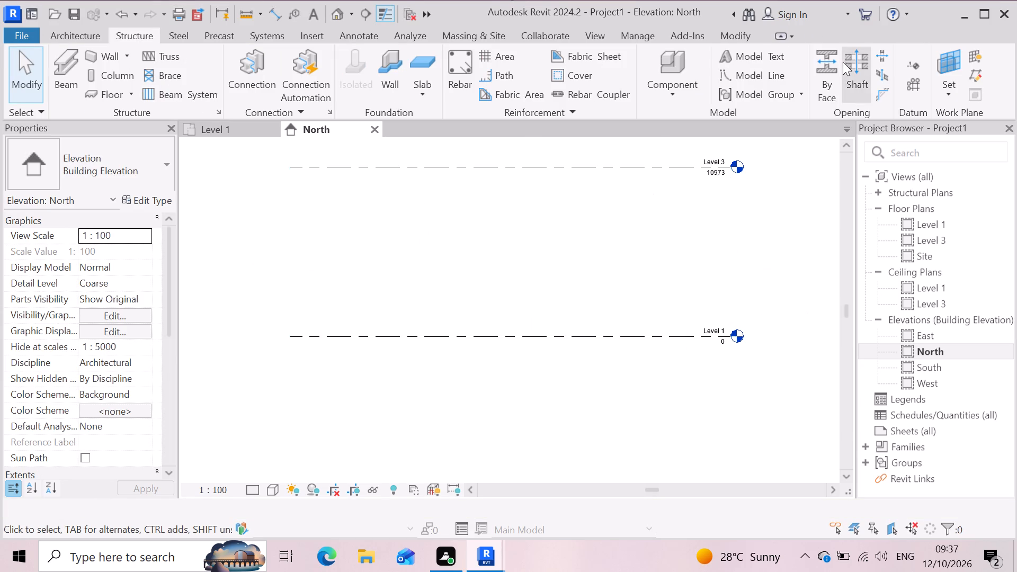
Start a new level in pick-lines mode with an offset of 4267.
left_click(915, 64)
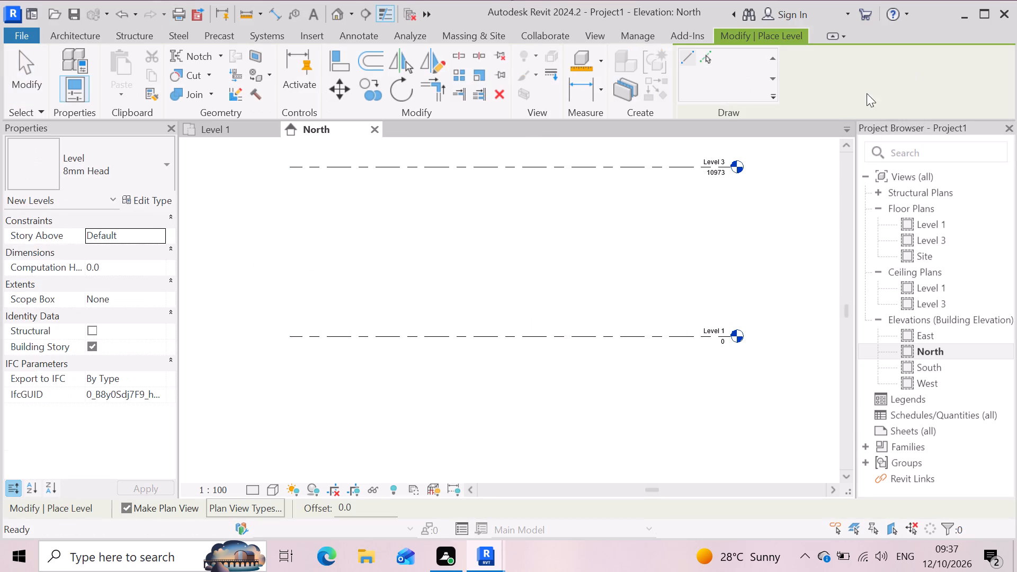
left_click(704, 53)
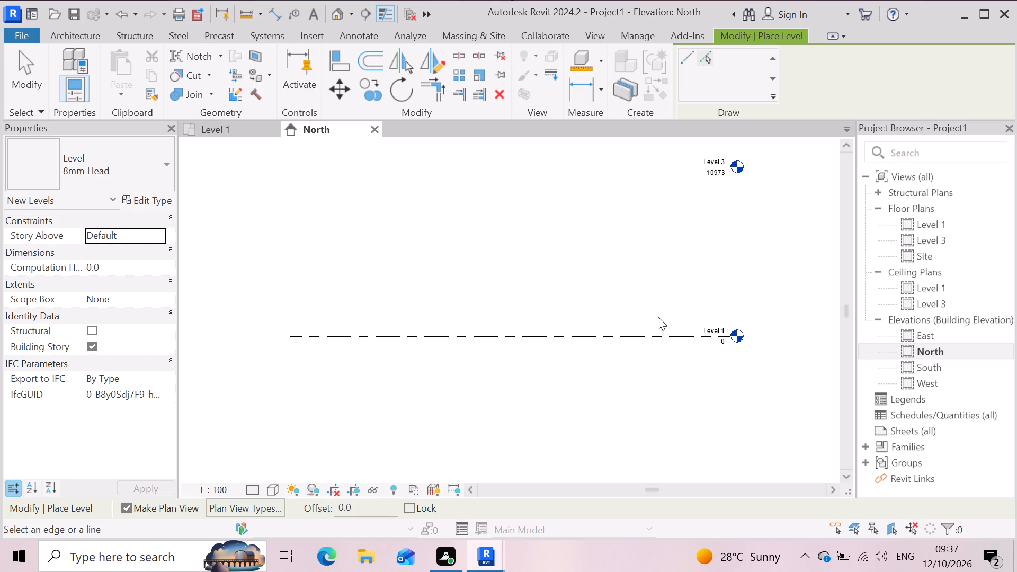
left_click_drag(363, 502, 271, 522)
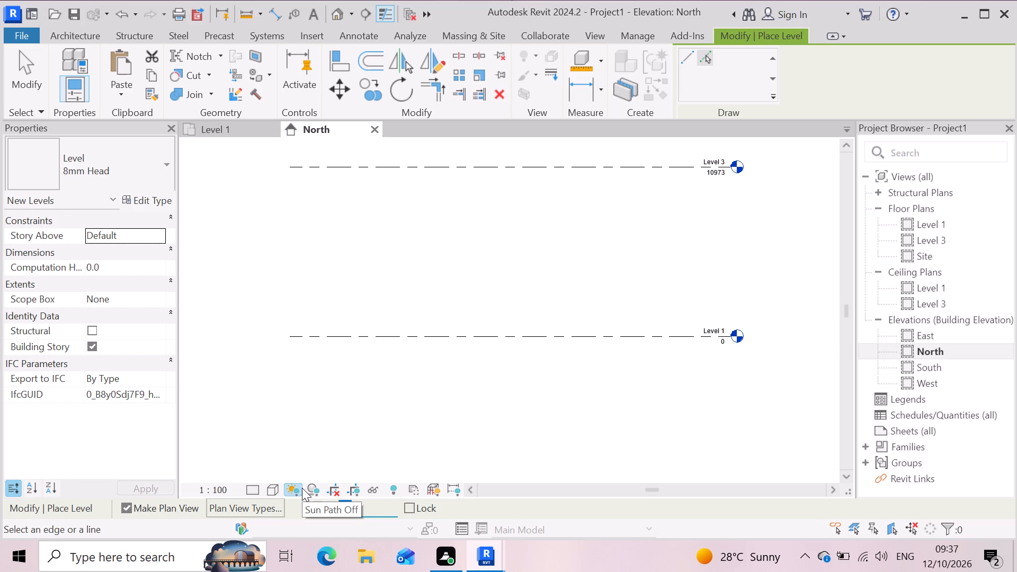
type("42")
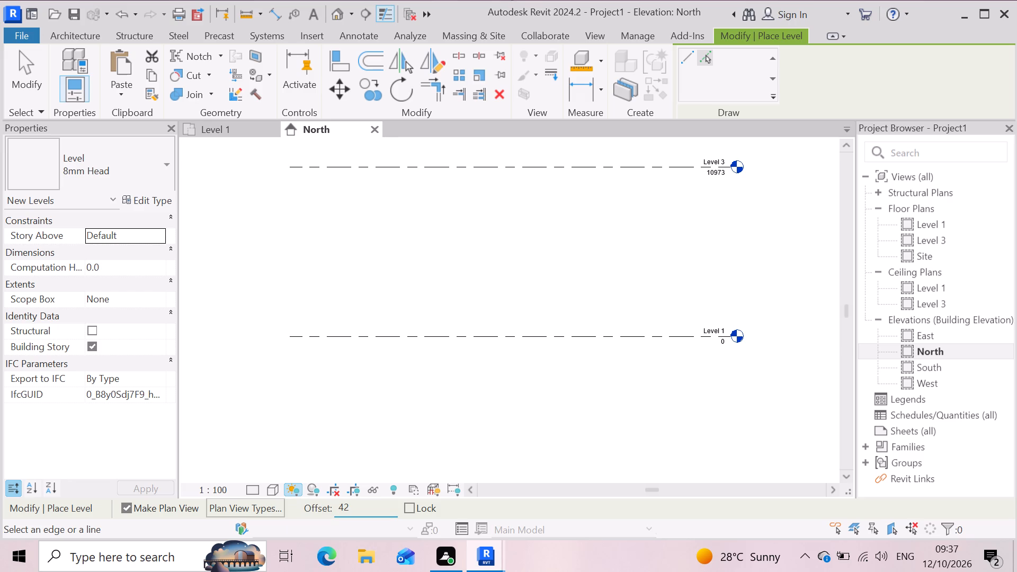
type("67")
key("Return")
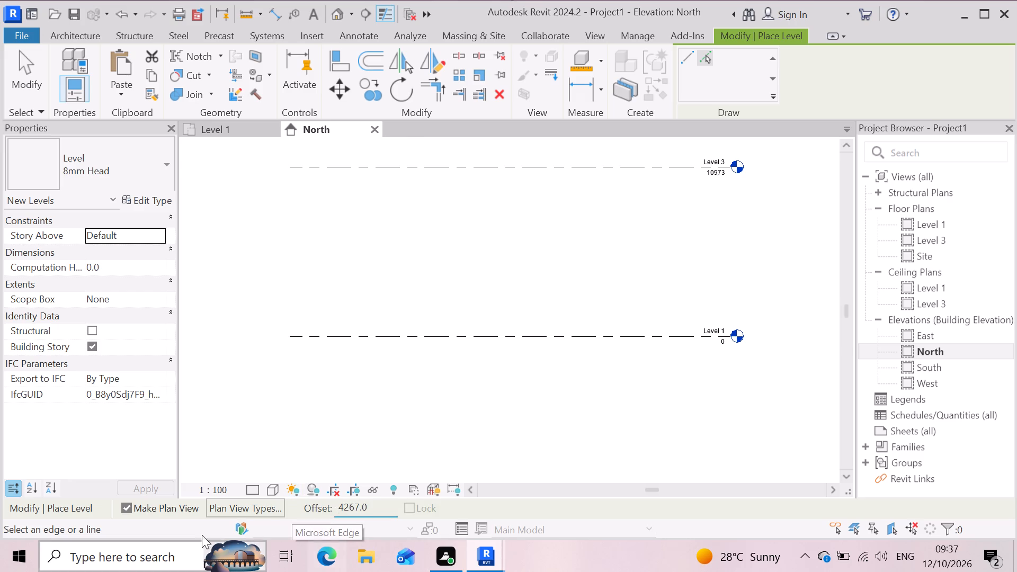
Create a new level 4267 above Level 1, limiting the plan view types for new levels to Structural Plan only.
left_click(249, 511)
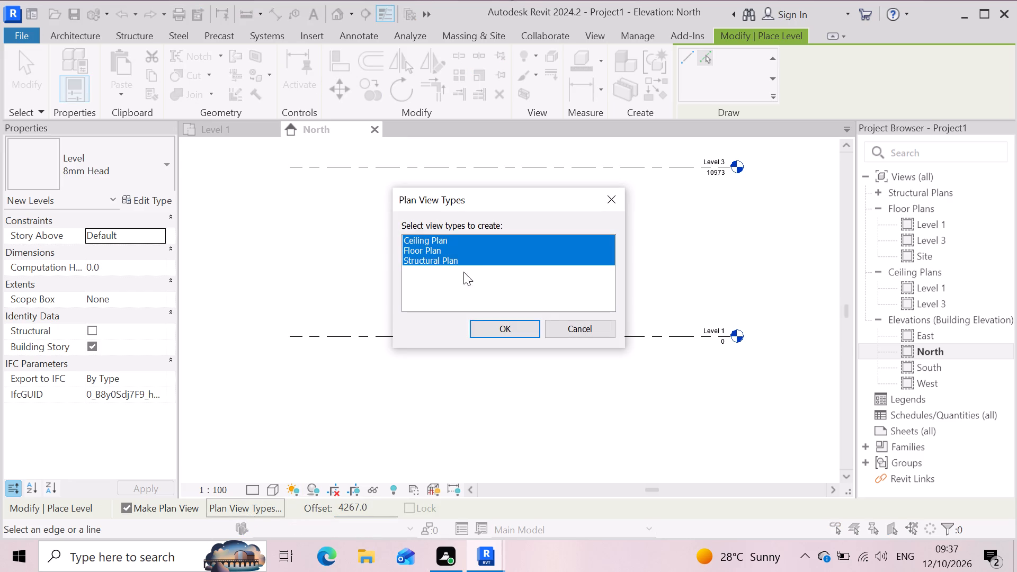
left_click(480, 244)
left_click(461, 255)
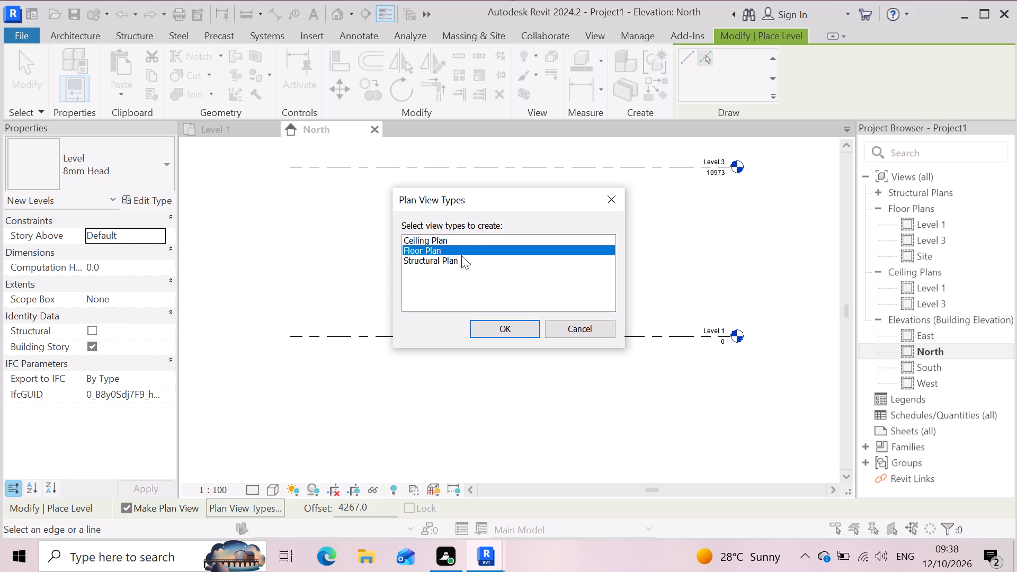
left_click(438, 262)
left_click(429, 254)
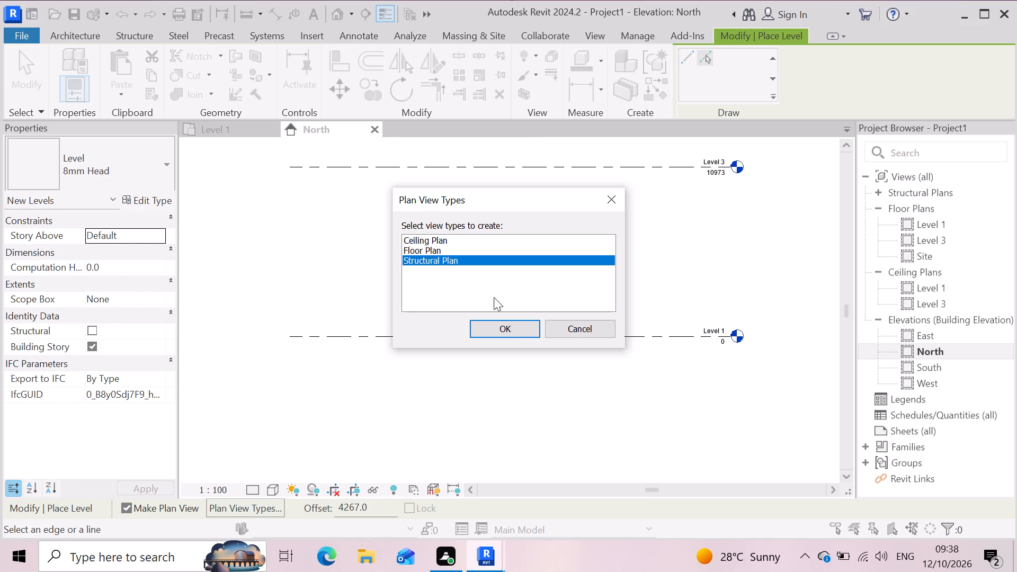
left_click(525, 333)
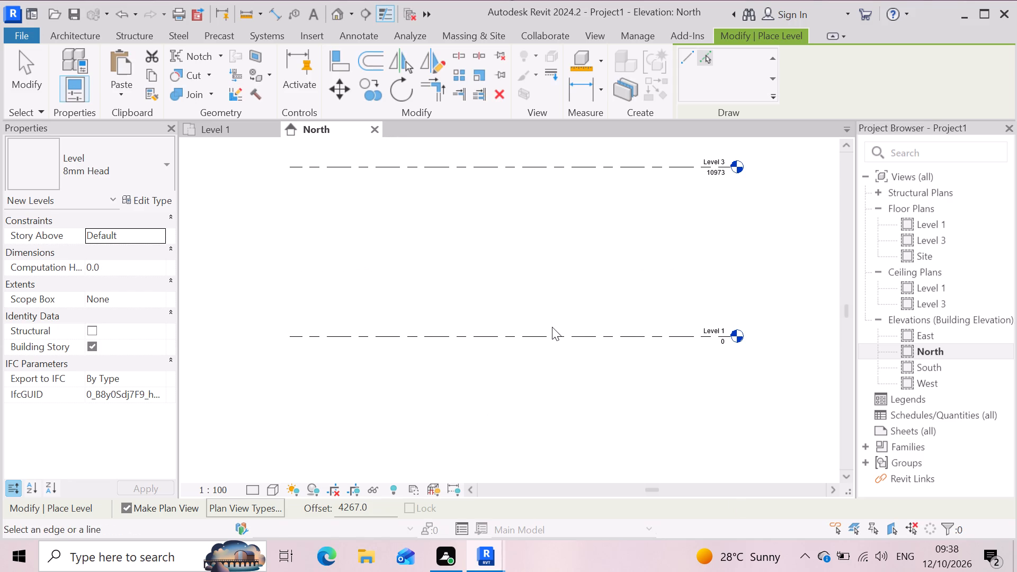
left_click(554, 336)
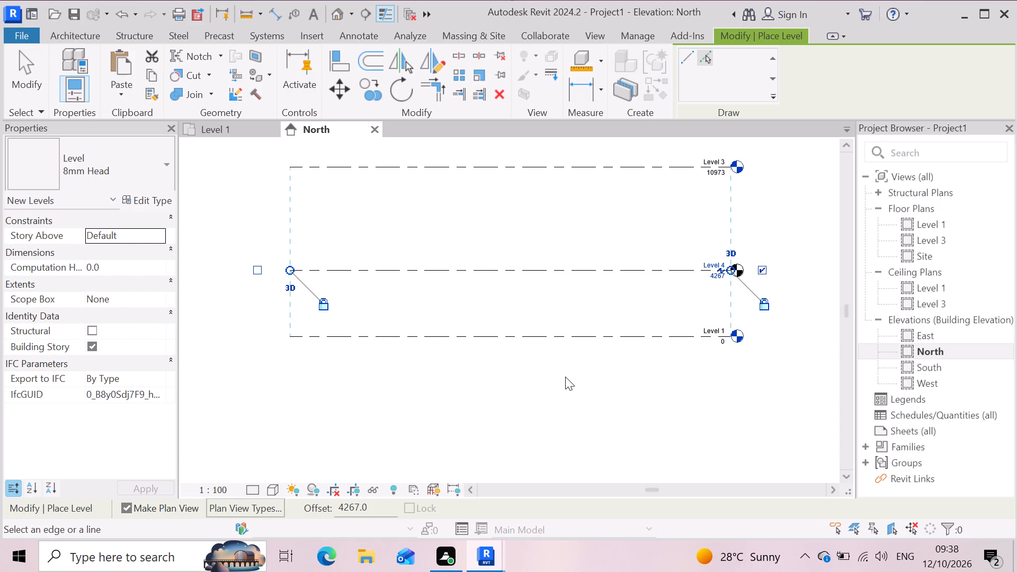
key("Escape")
Set the level offset to 6706 and place a new level above Level 3 by picking its line.
scroll(508, 362, "down", 2)
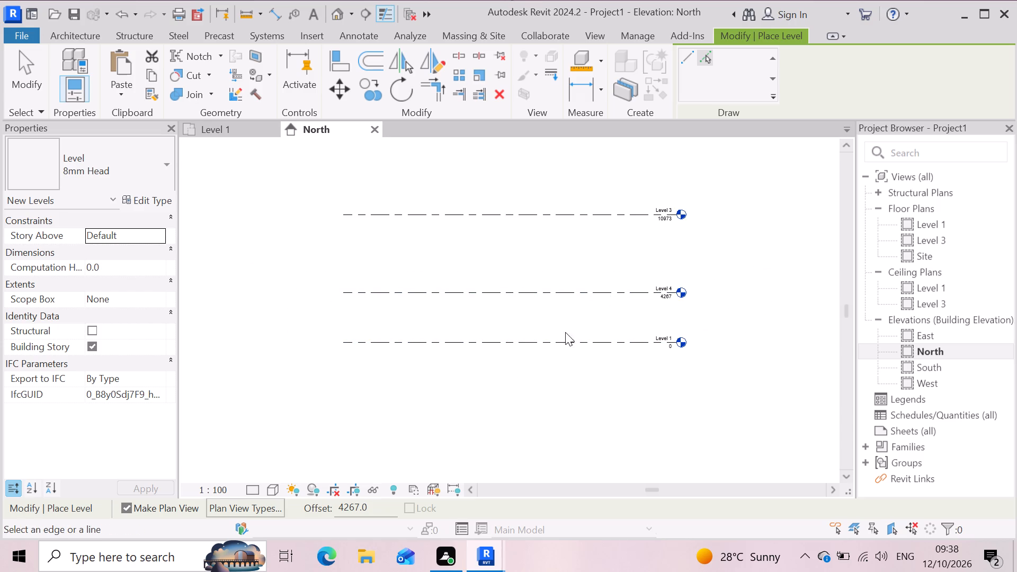
left_click_drag(375, 507, 281, 481)
left_click(281, 481)
type("76")
left_click_drag(371, 507, 272, 471)
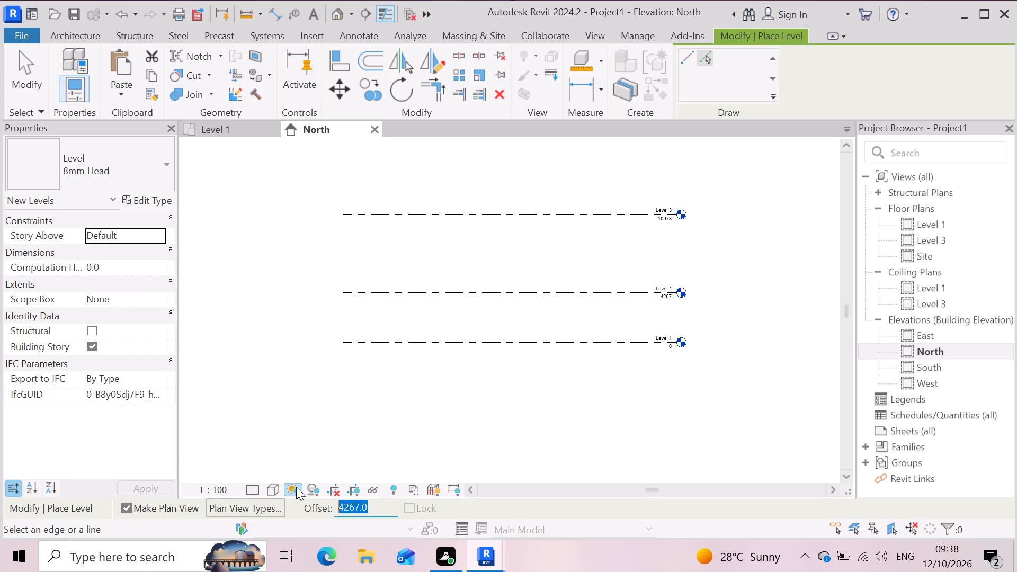
type("67")
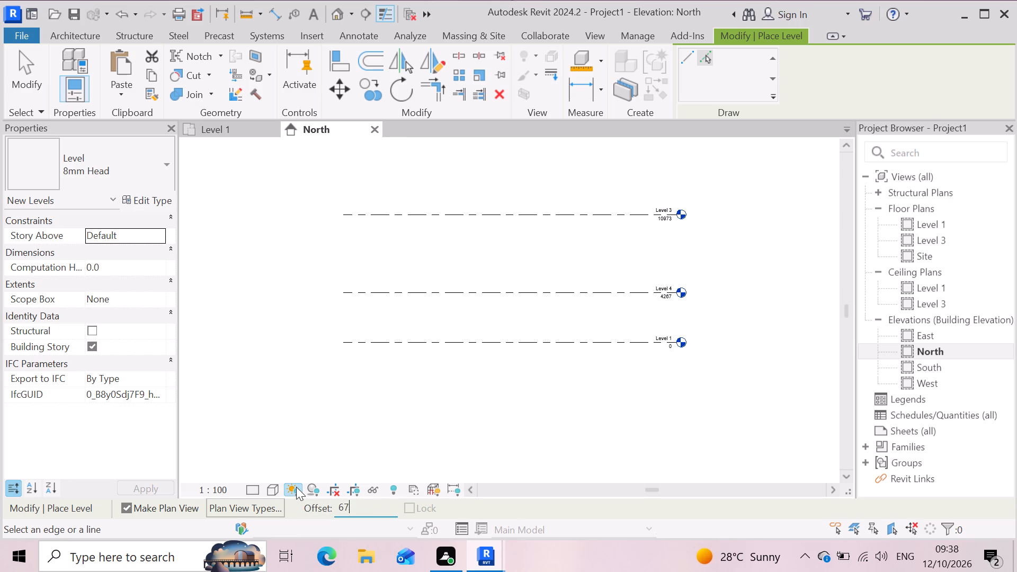
key("0")
key("6")
key("Return")
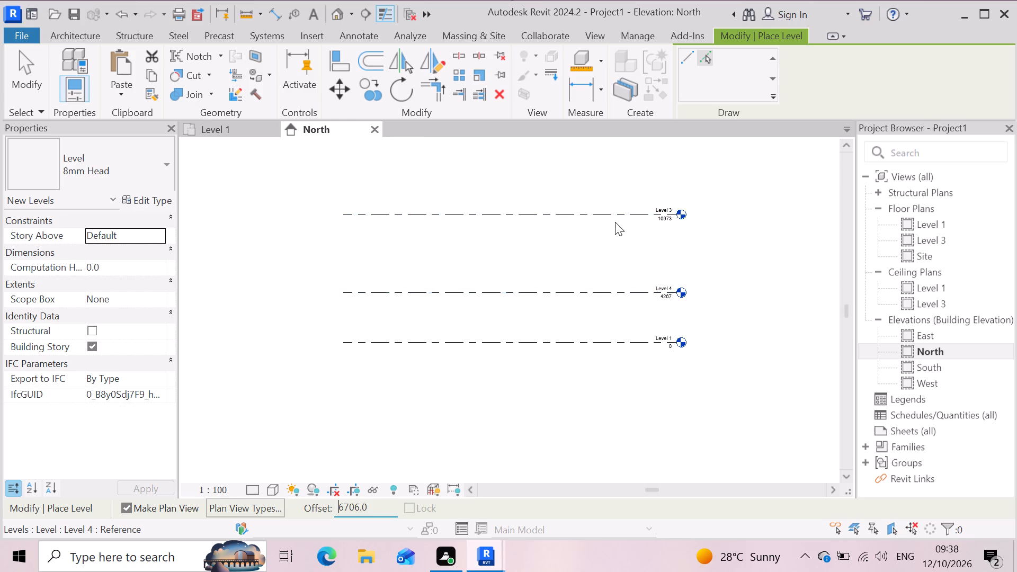
key("Escape")
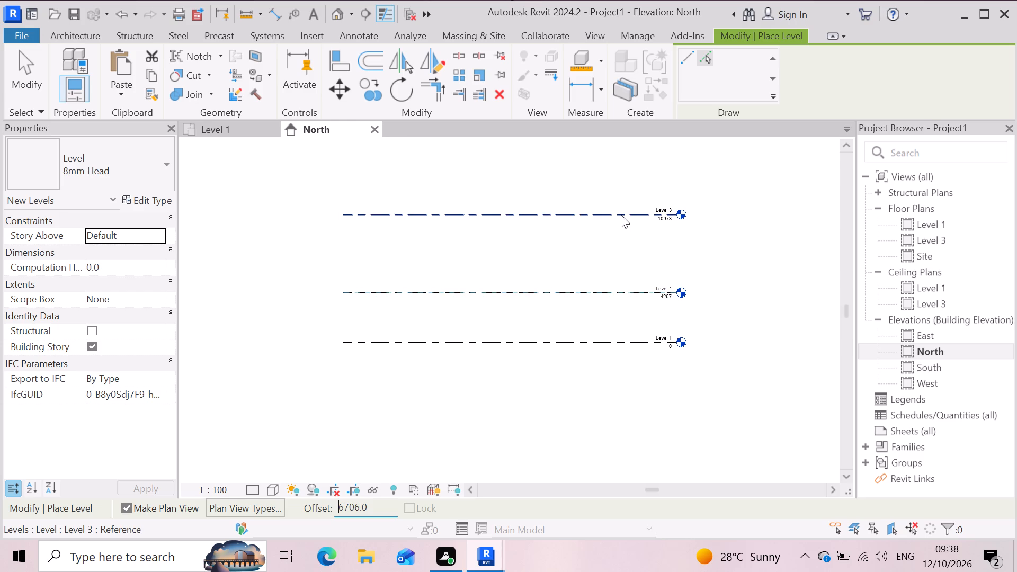
left_click(622, 215)
Delete Level 3 together with its associated floor, ceiling and structural plan views.
key("Delete")
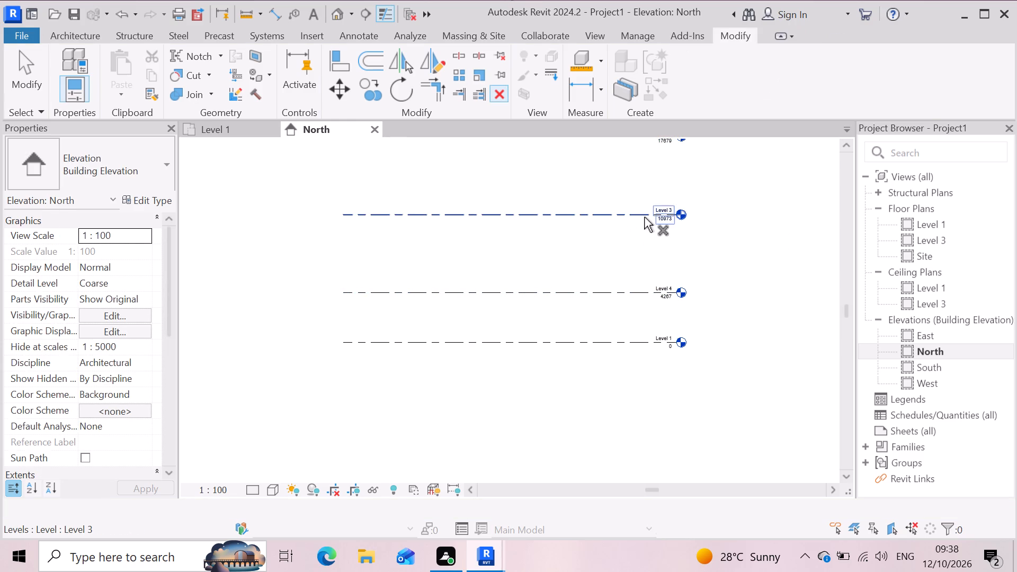
left_click(602, 212)
key("Delete")
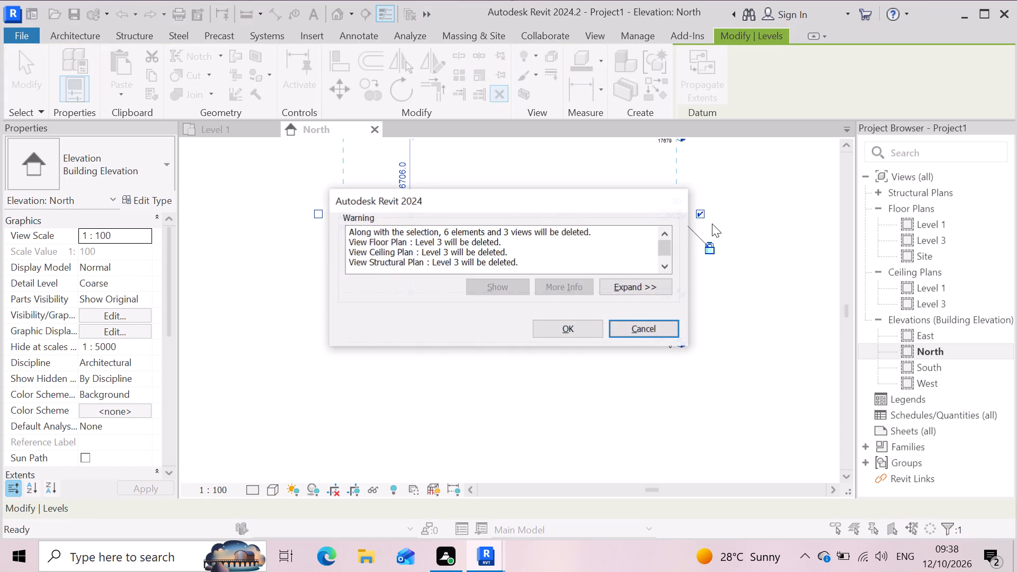
left_click(578, 329)
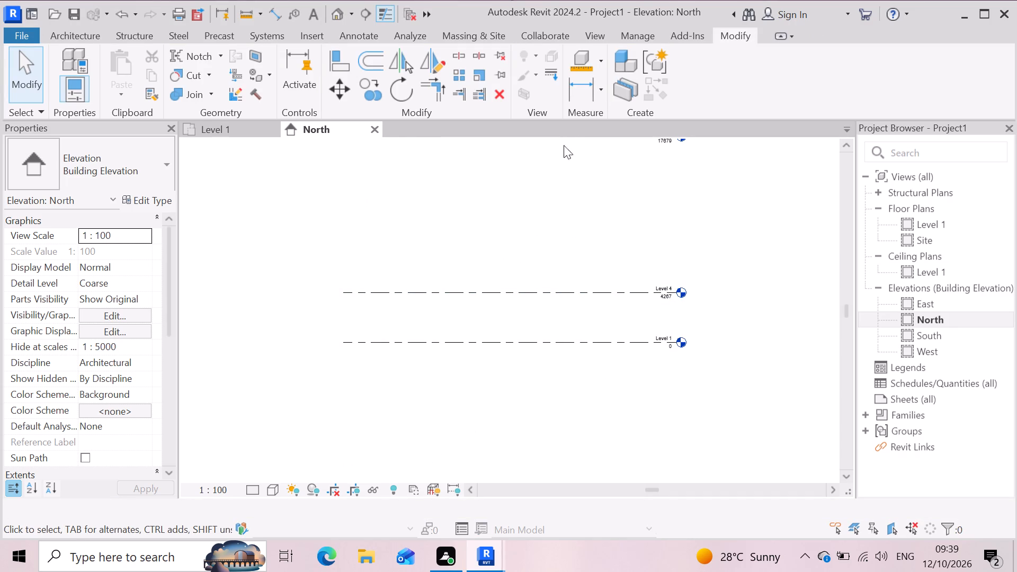
Create a new level above Level 4 by picking its line with an offset of 6706.
left_click(141, 34)
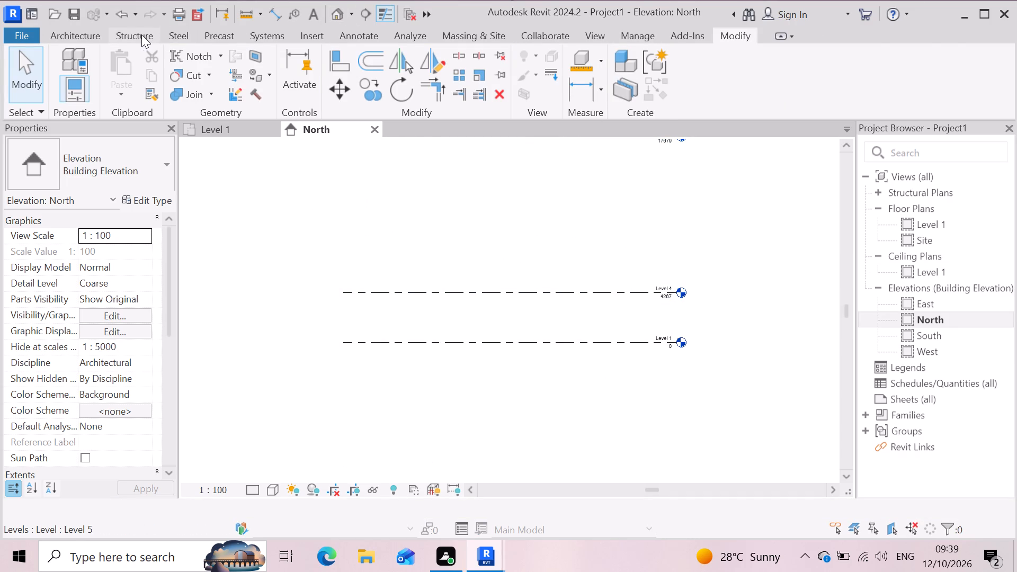
left_click(881, 56)
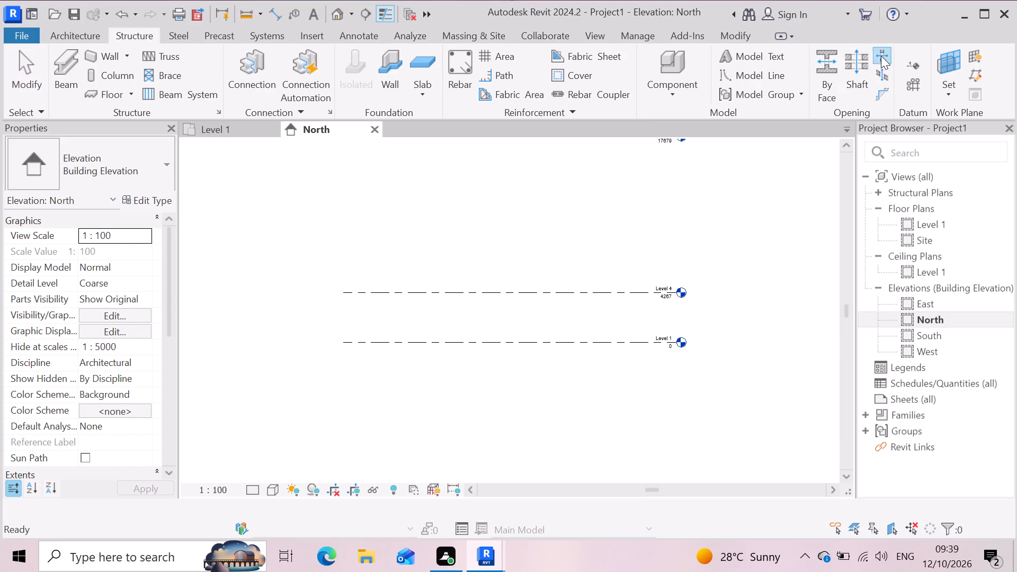
left_click(914, 66)
left_click(707, 57)
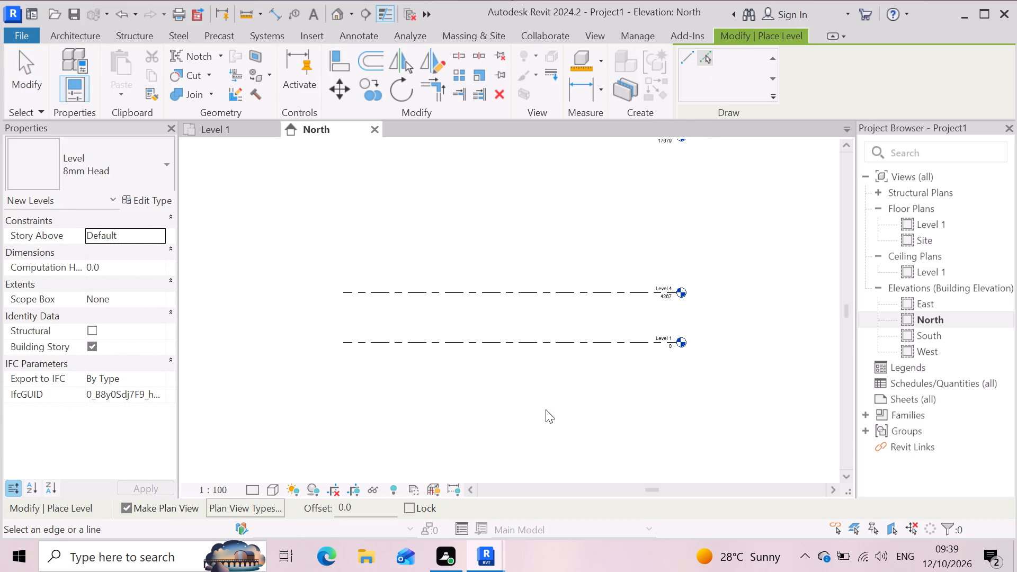
left_click_drag(367, 507, 260, 469)
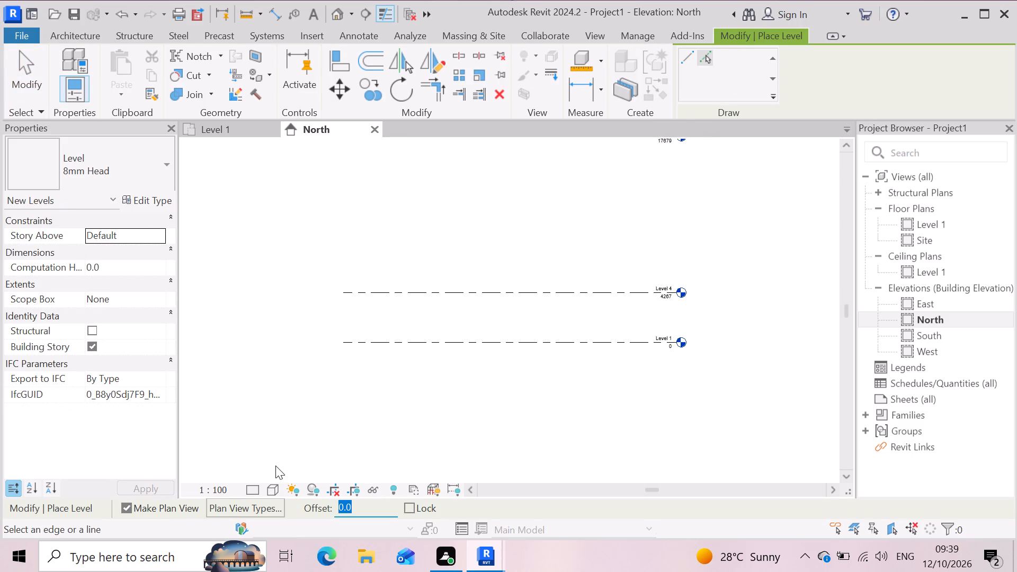
type("67")
key("0")
key("6")
key("Return")
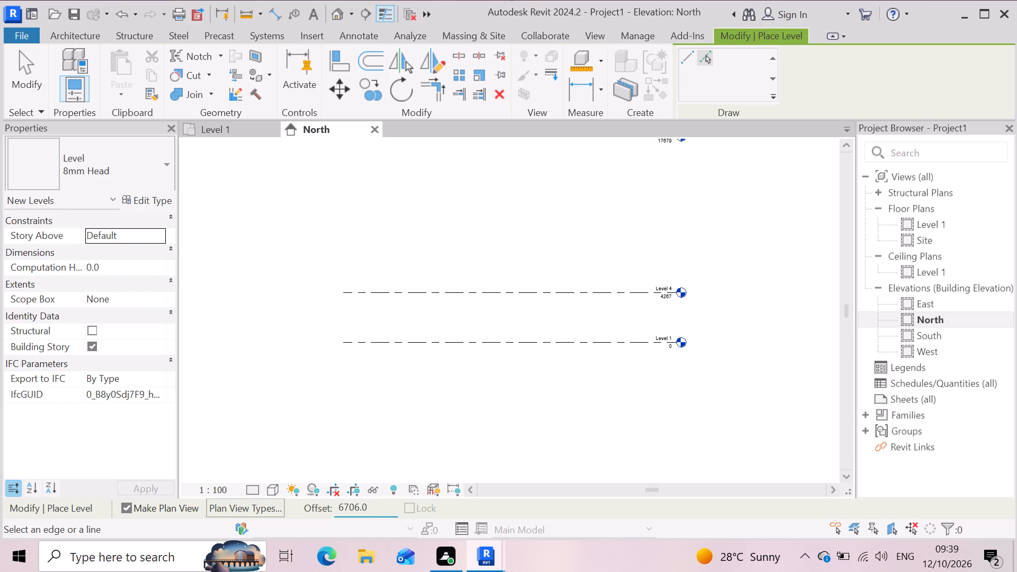
left_click(593, 291)
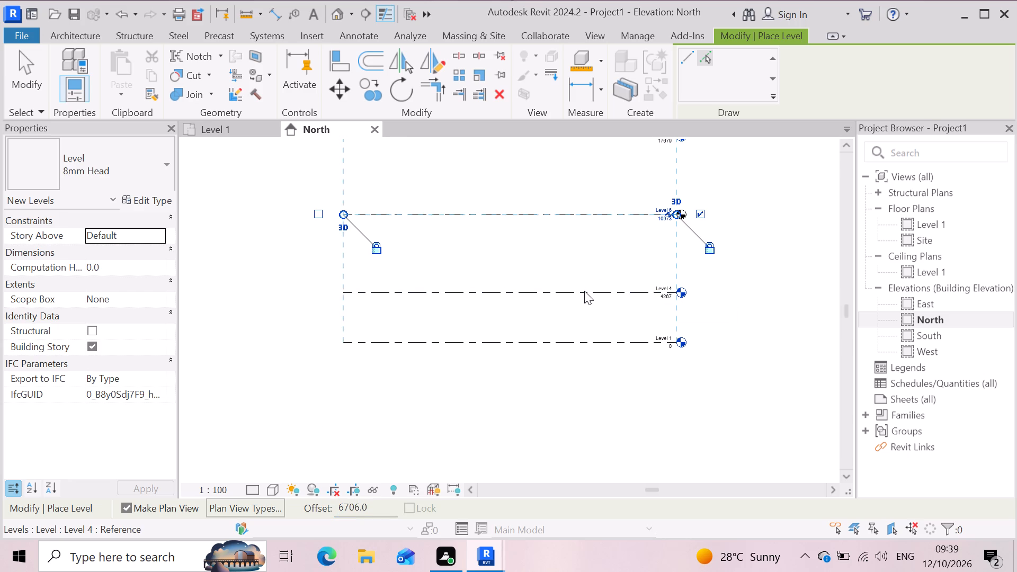
key("Escape")
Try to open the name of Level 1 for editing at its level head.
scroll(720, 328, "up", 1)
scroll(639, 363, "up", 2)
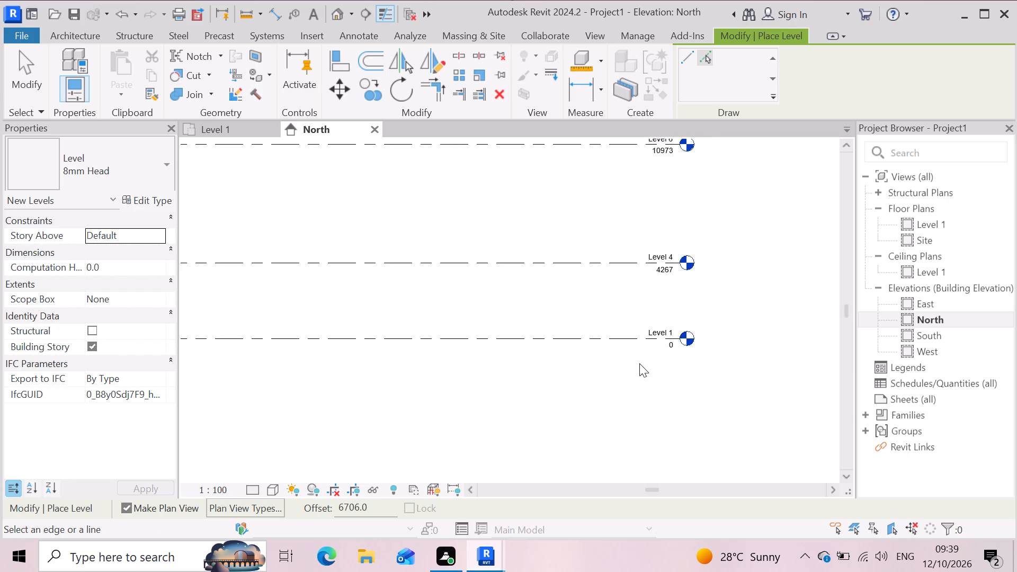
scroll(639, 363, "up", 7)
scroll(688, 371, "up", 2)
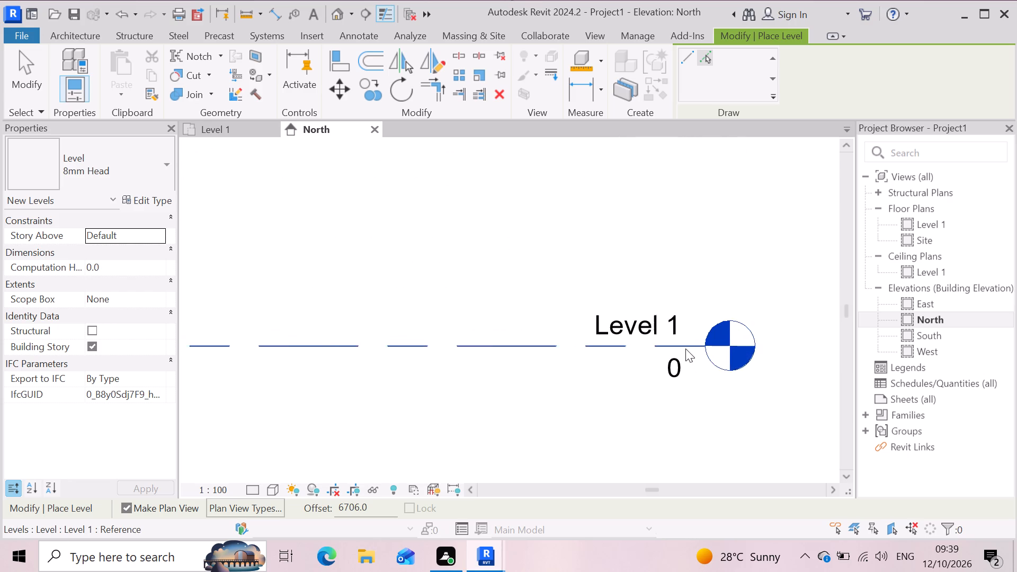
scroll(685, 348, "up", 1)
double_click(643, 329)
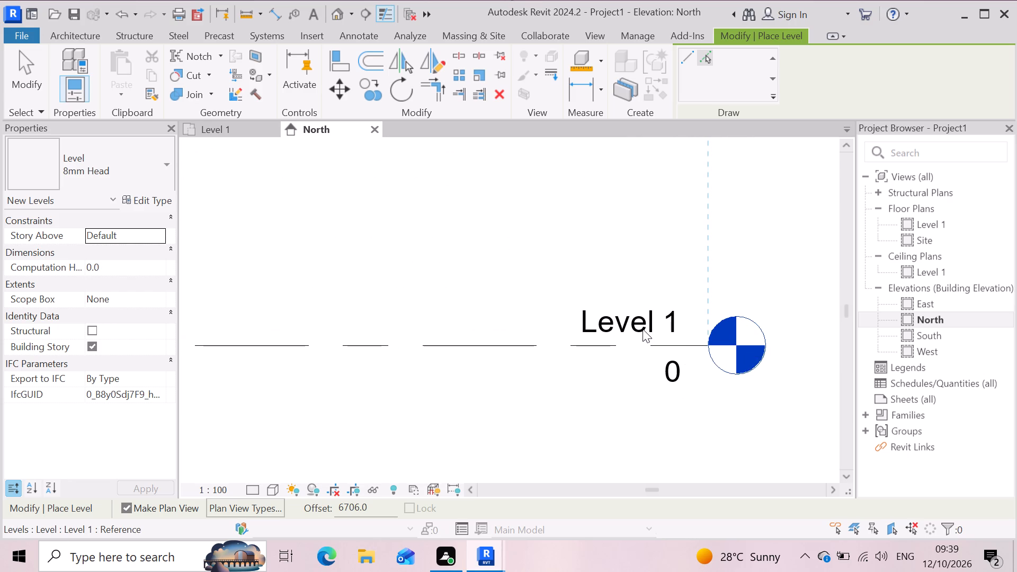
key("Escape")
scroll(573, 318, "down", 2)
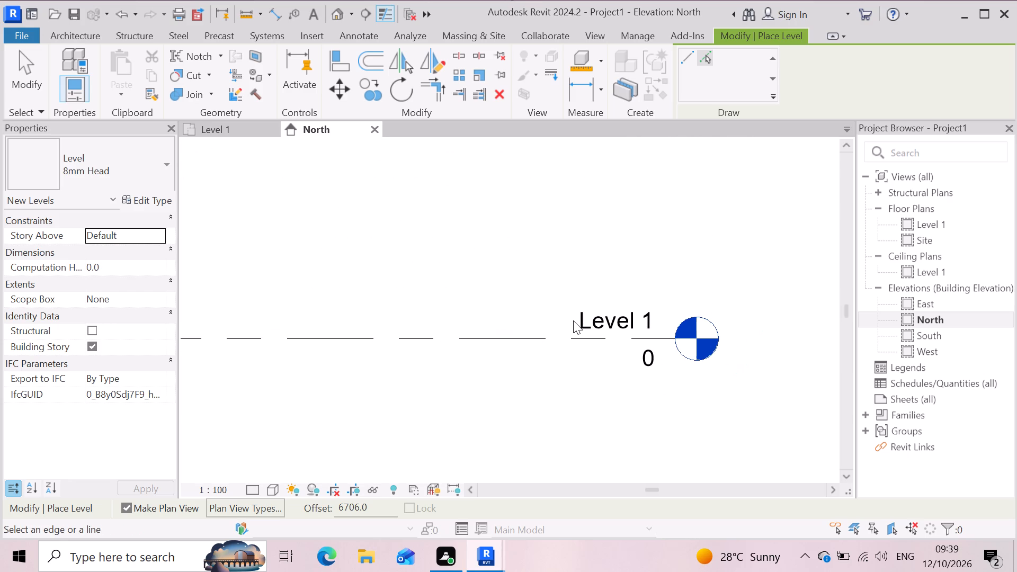
Delete the Level 1 ceiling plan view.
right_click(951, 272)
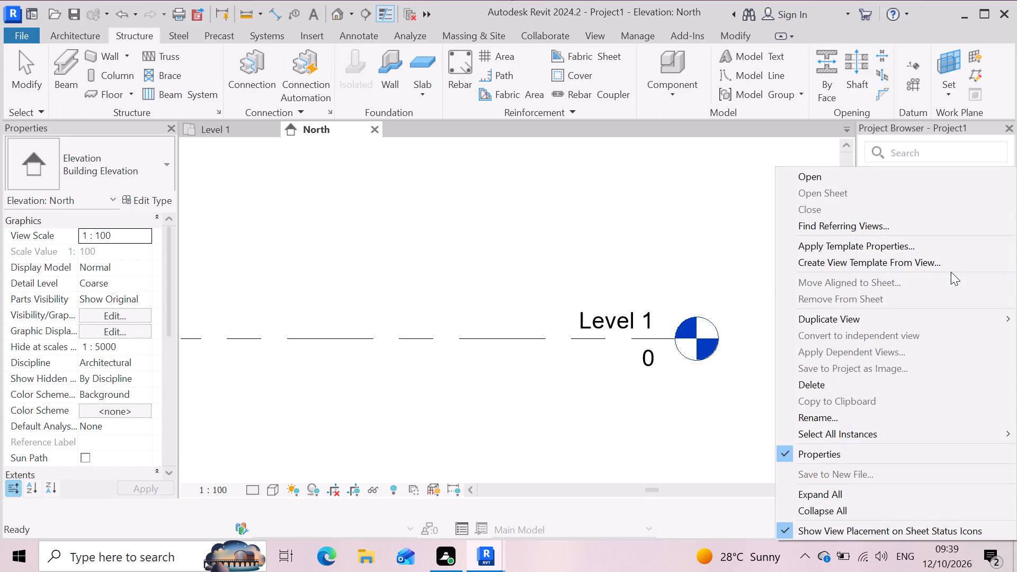
left_click(867, 389)
Rename Level 1 as GL at its level head in the North elevation.
scroll(772, 332, "down", 2)
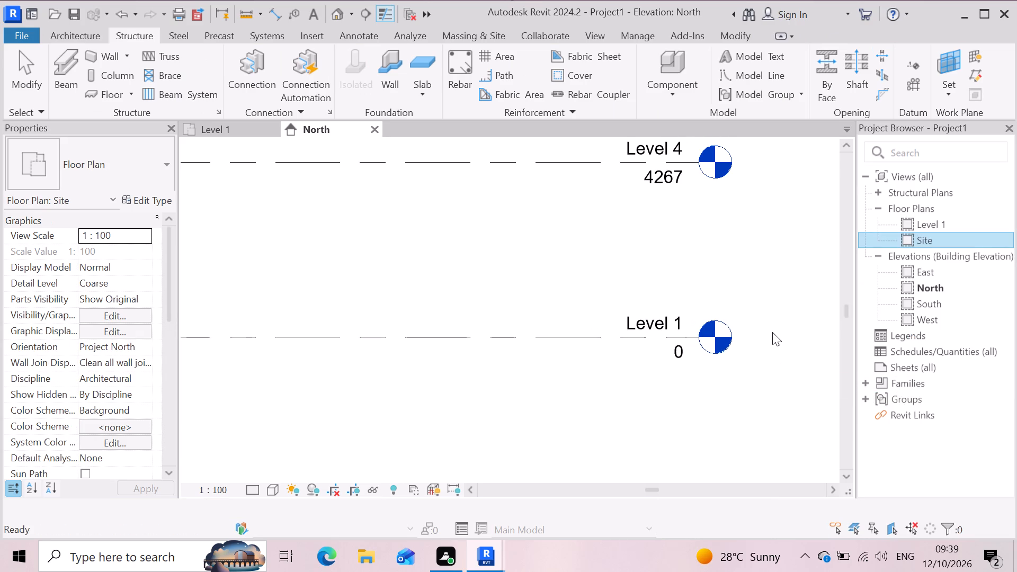
scroll(661, 327, "up", 3)
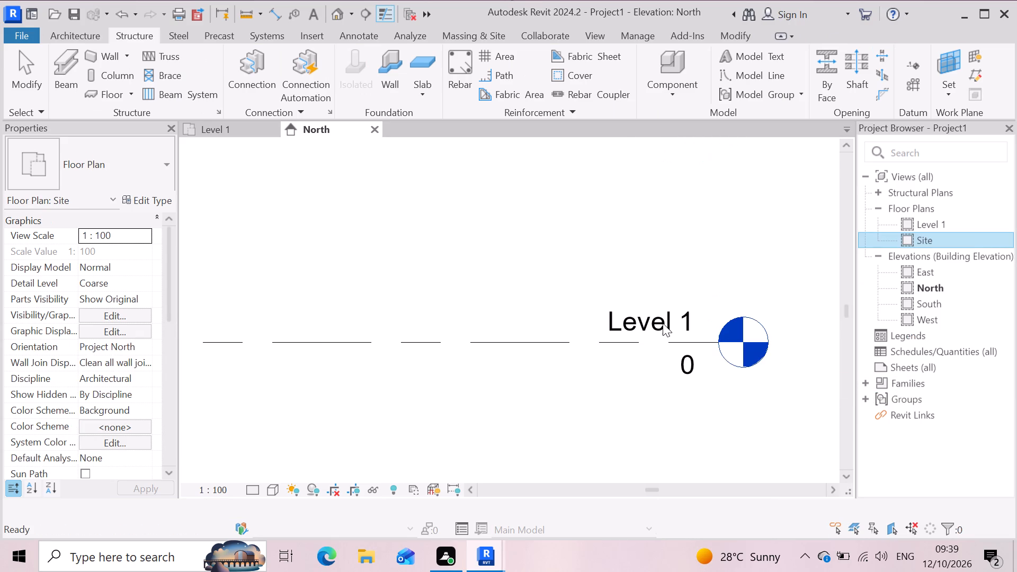
double_click(663, 322)
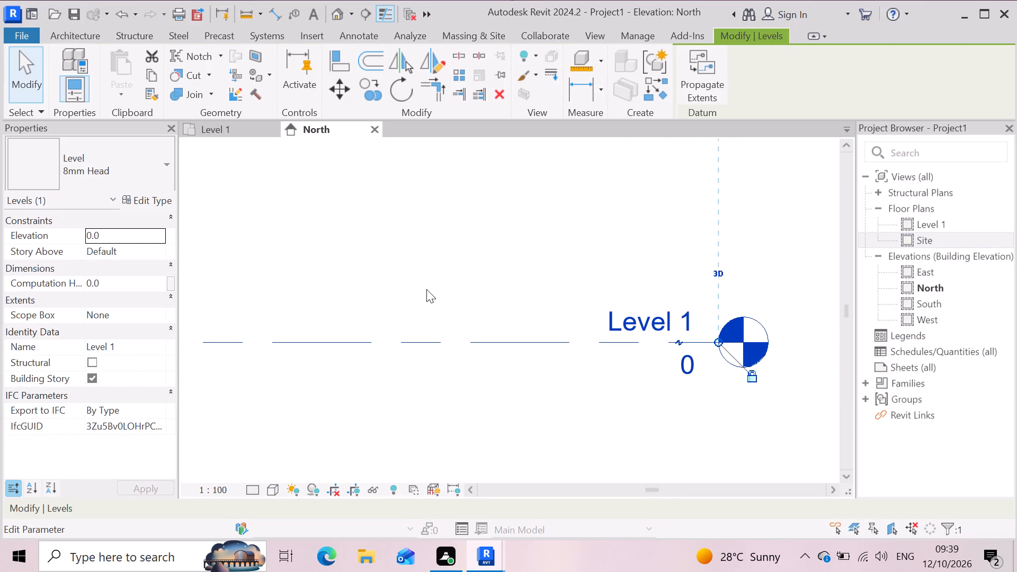
left_click(158, 163)
left_click(320, 240)
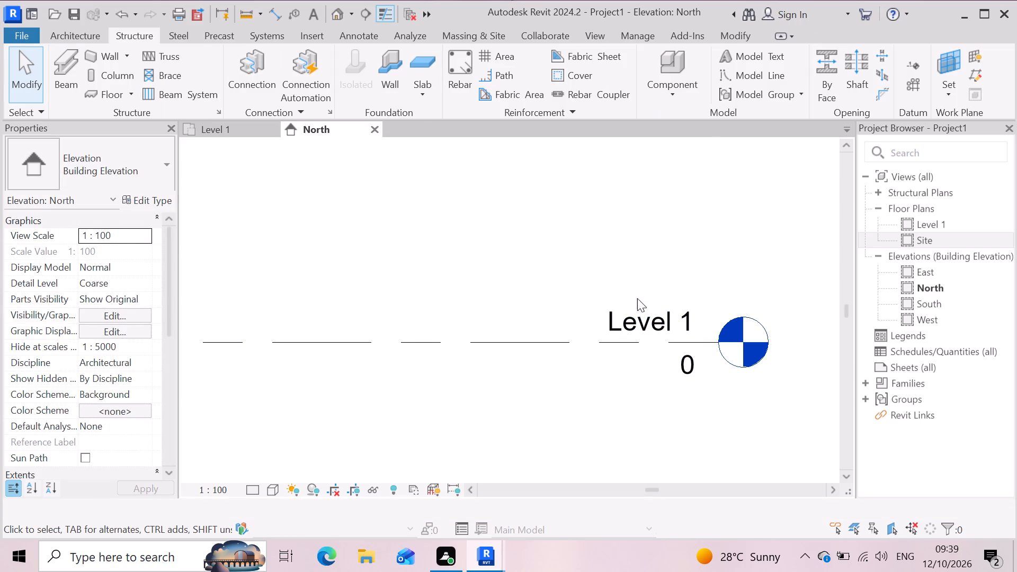
double_click(662, 320)
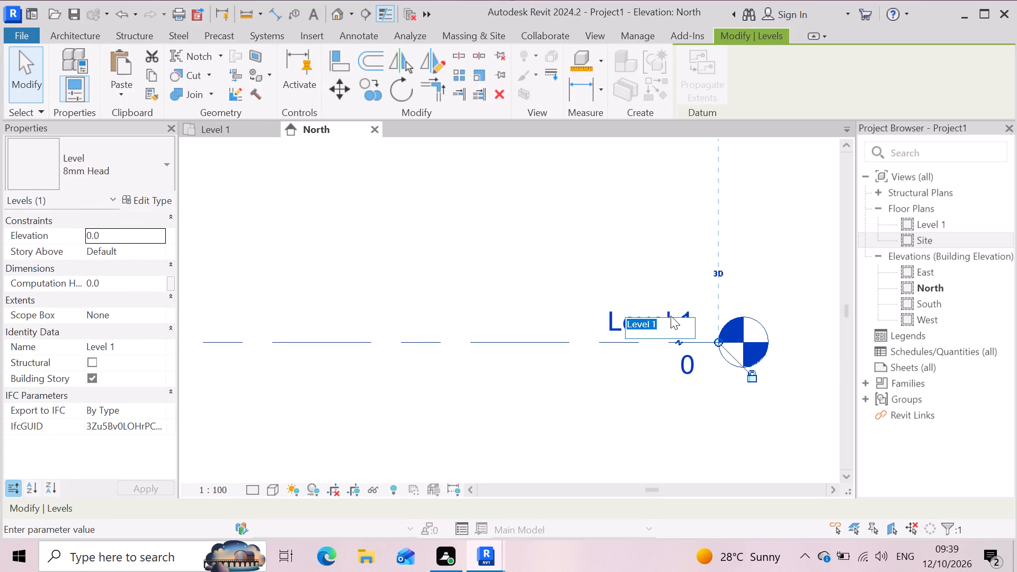
key("BackSpace")
key("BackSpace")
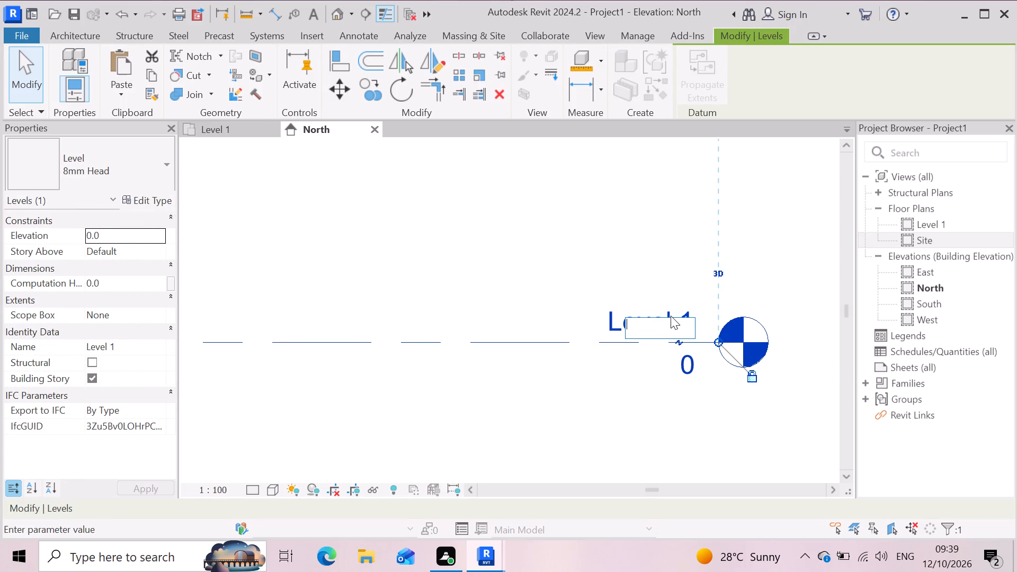
type("GL")
left_click(638, 246)
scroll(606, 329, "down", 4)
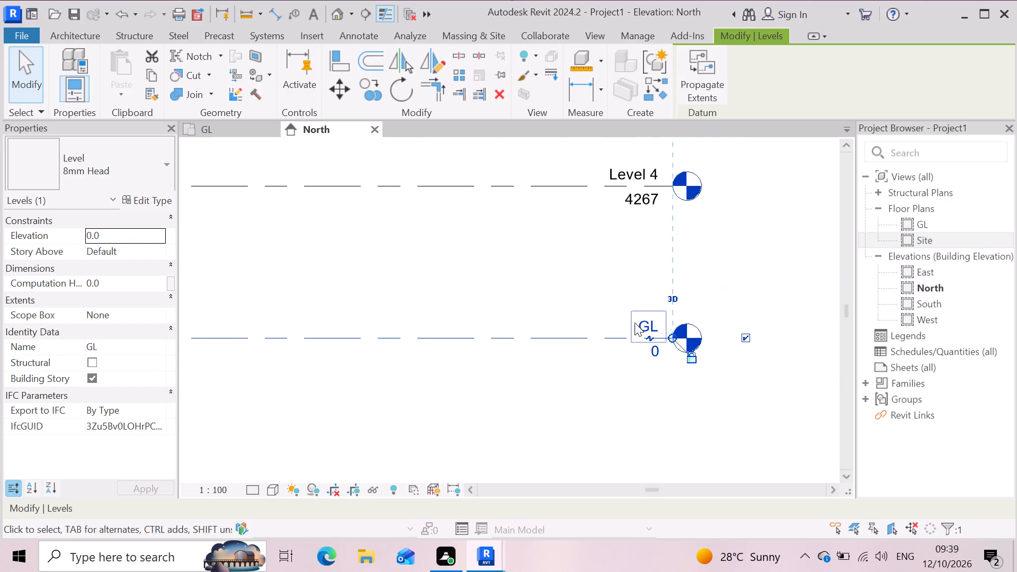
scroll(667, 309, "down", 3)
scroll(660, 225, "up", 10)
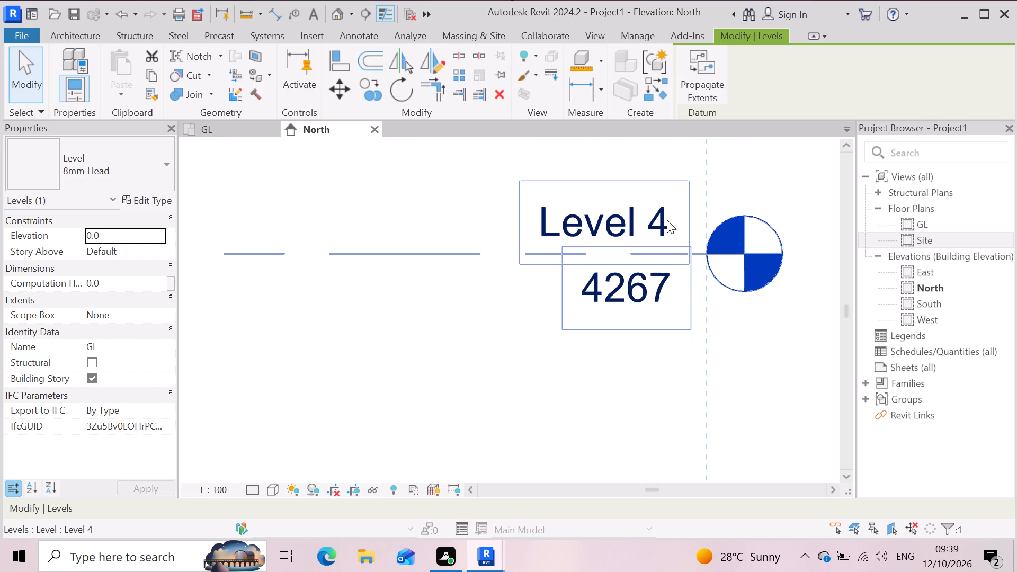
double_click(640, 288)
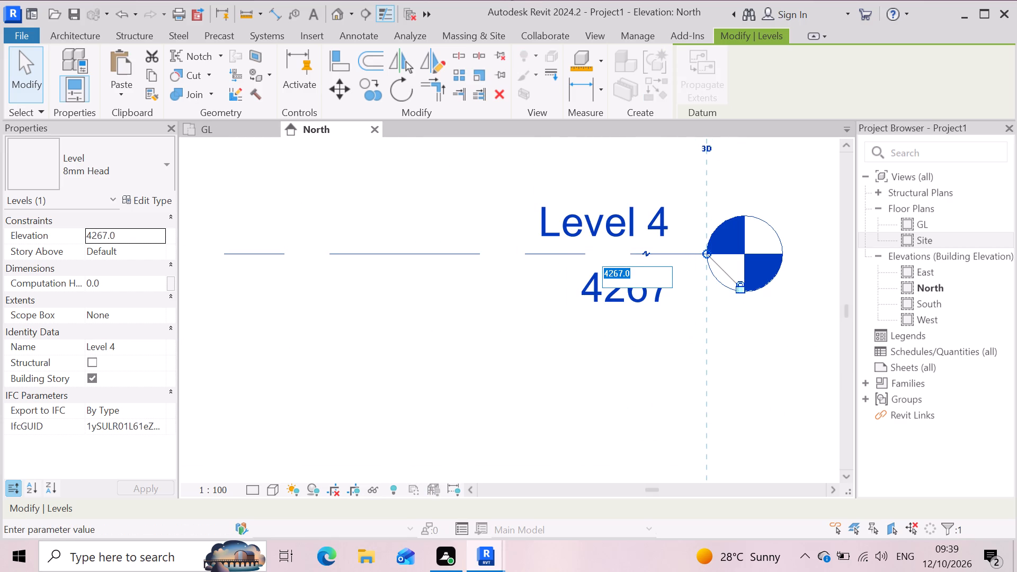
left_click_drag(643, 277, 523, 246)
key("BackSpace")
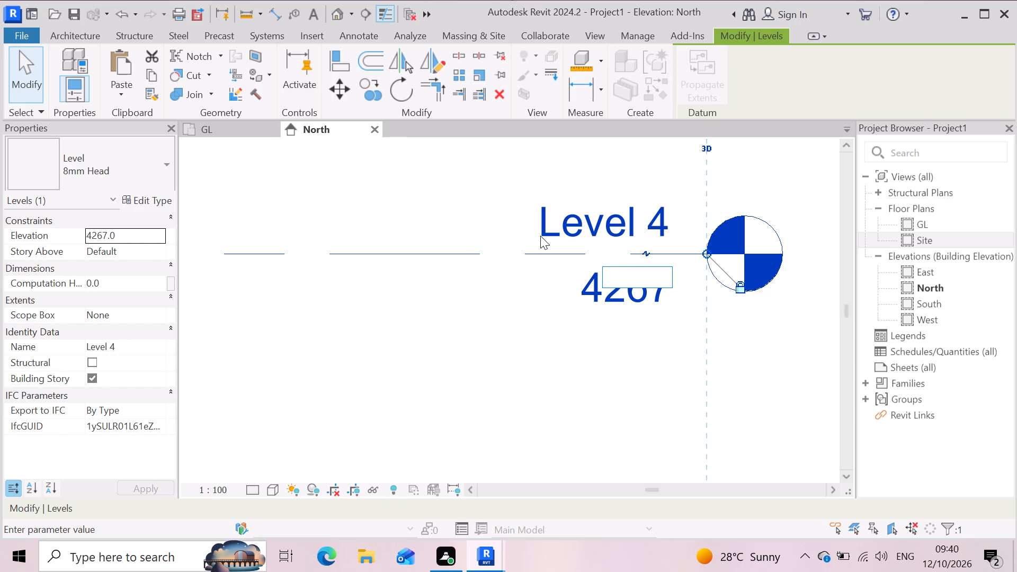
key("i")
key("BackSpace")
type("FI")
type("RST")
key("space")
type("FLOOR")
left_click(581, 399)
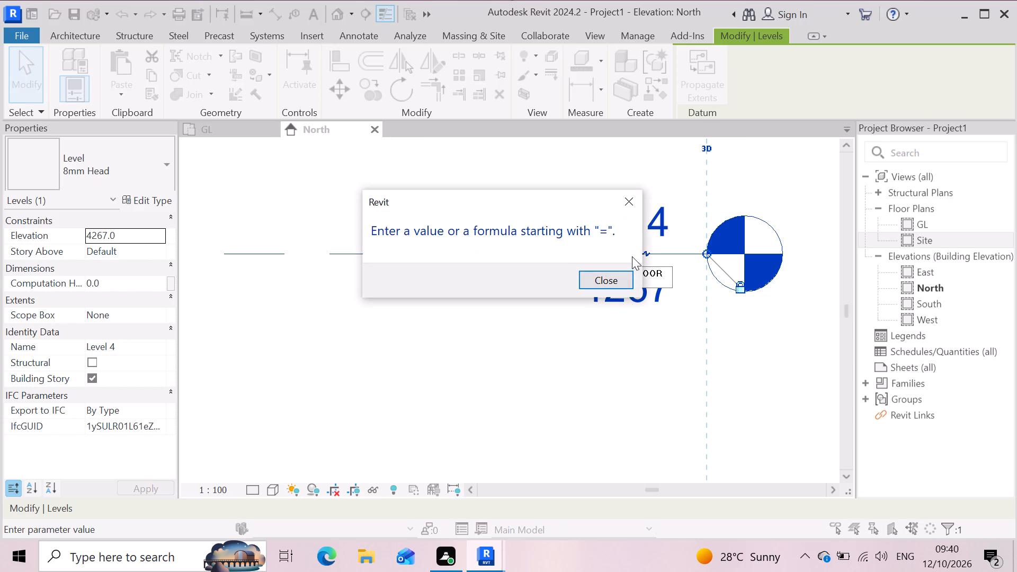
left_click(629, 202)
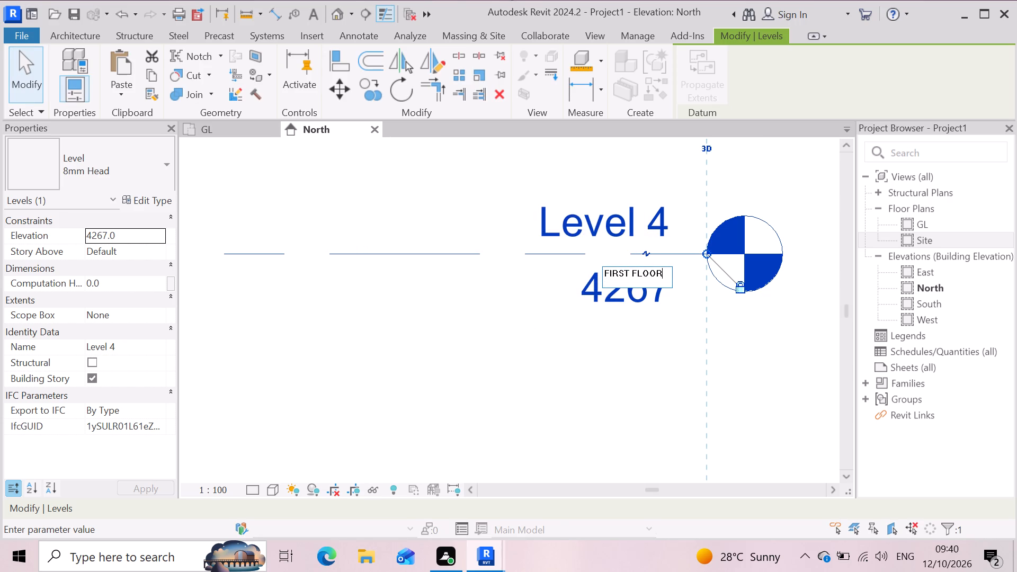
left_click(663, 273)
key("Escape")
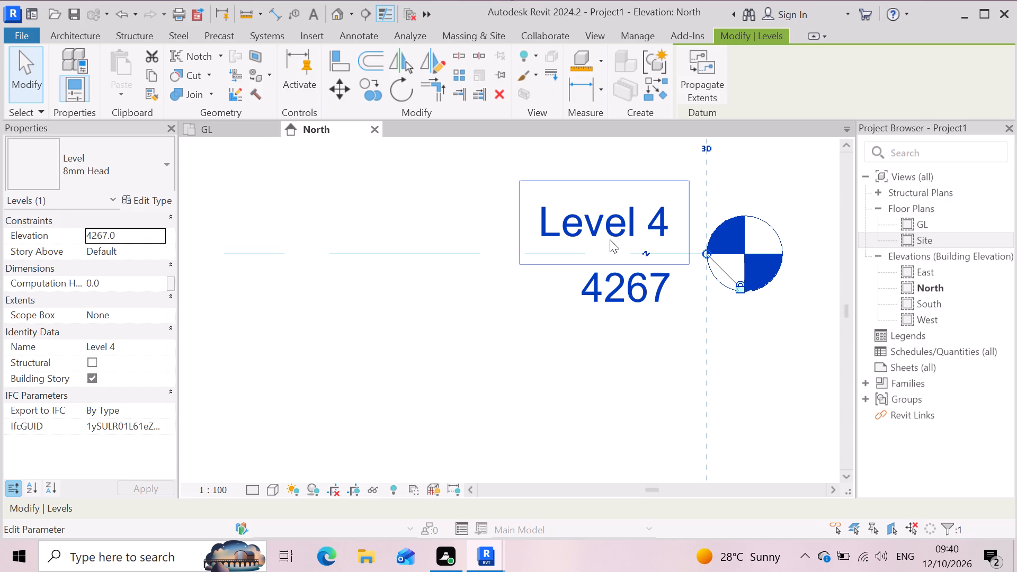
Rename Level 4 as FIRST FLOOR at its level head.
double_click(617, 235)
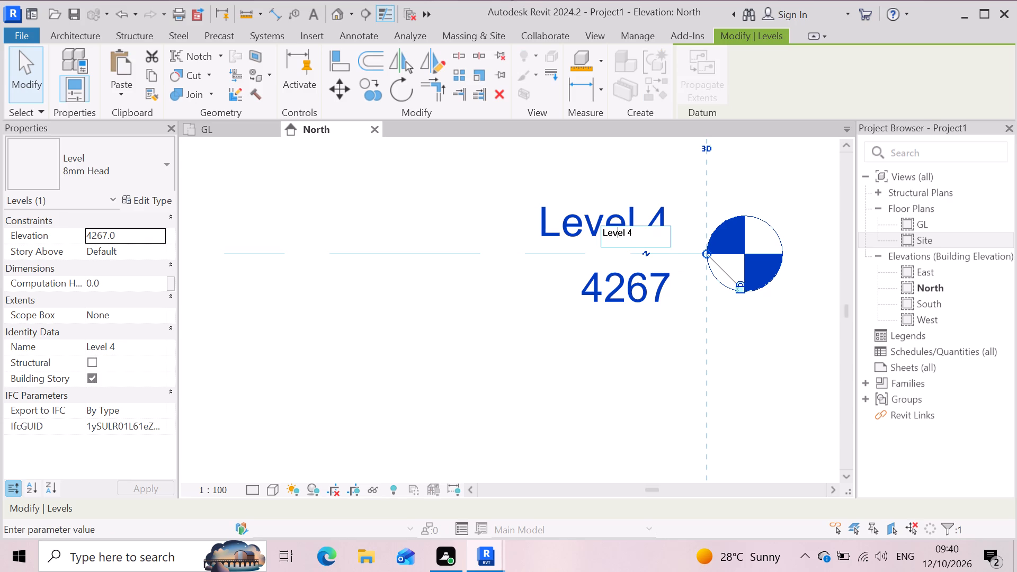
left_click_drag(645, 231, 536, 230)
type("FIRST")
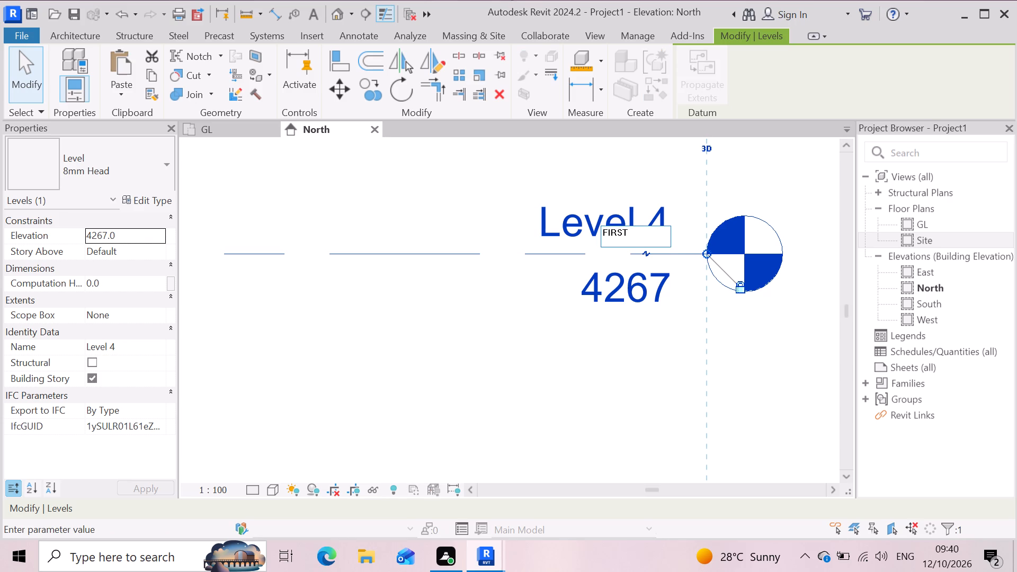
key("space")
type("FLOO")
key("r")
key("Return")
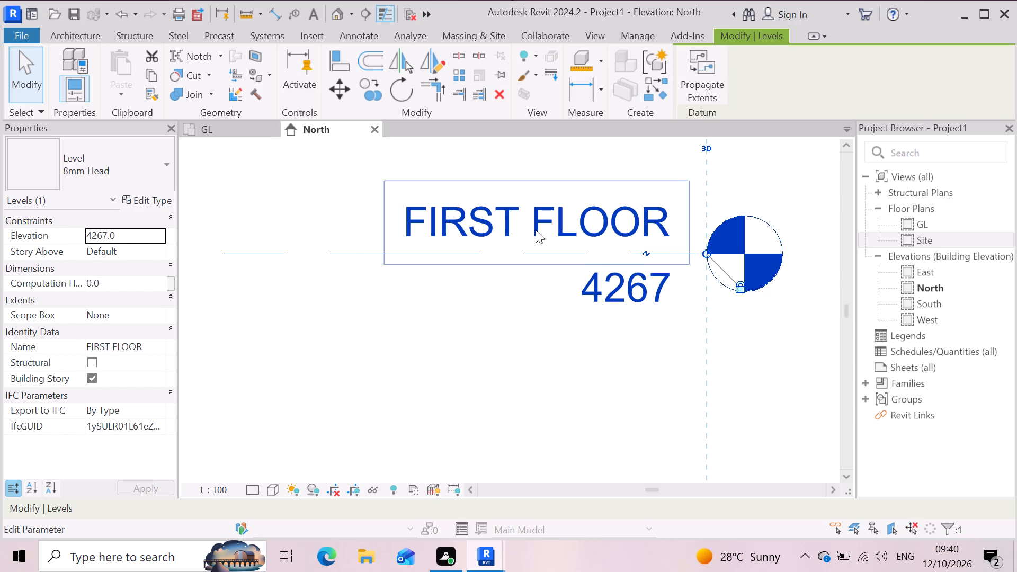
Rename Level 8, the level above FIRST FLOOR, as ROOF.
scroll(536, 233, "down", 1)
scroll(667, 352, "down", 7)
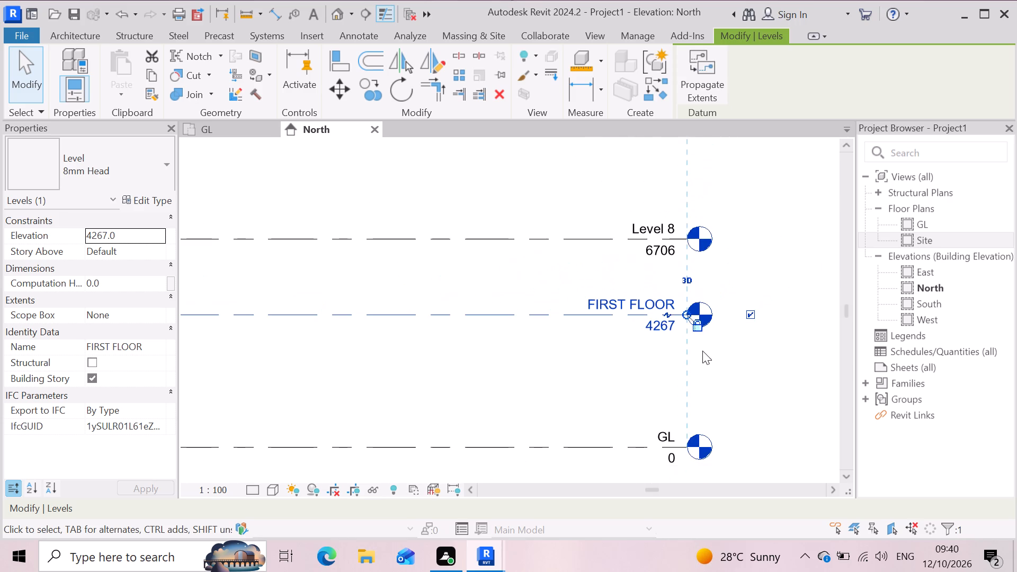
scroll(680, 220, "up", 3)
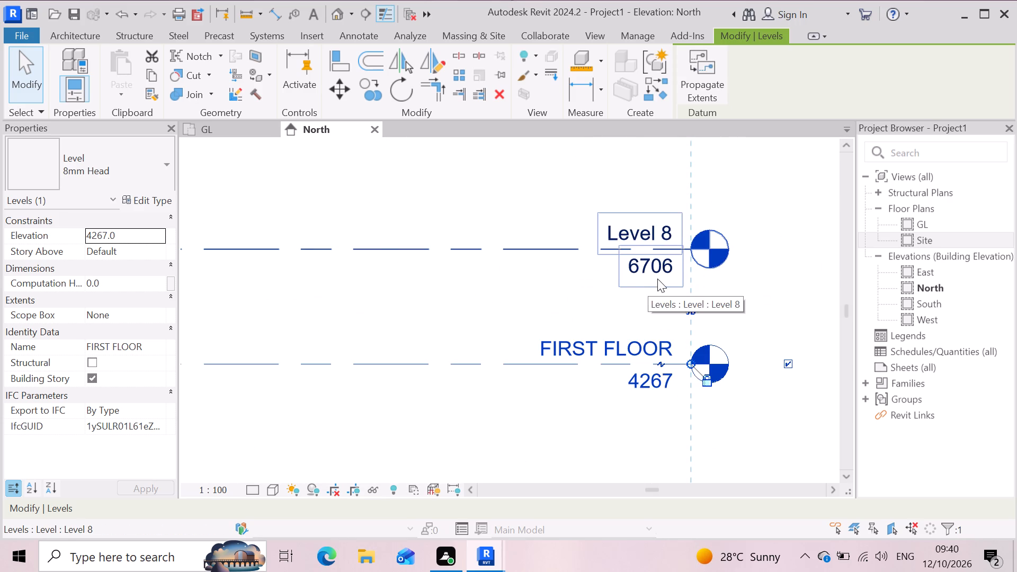
scroll(657, 279, "down", 2)
scroll(670, 236, "up", 3)
double_click(662, 249)
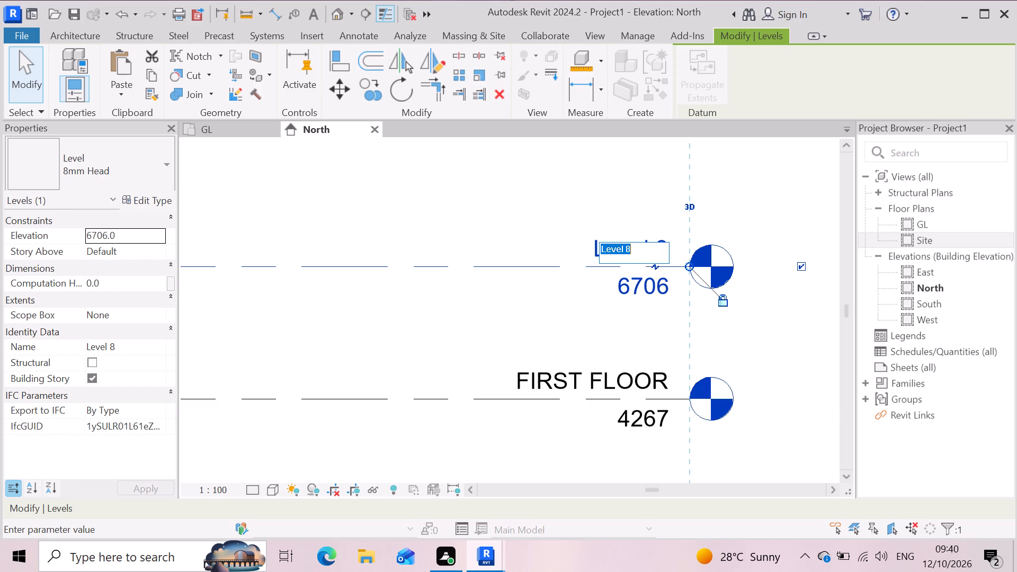
type("ROO")
key("f")
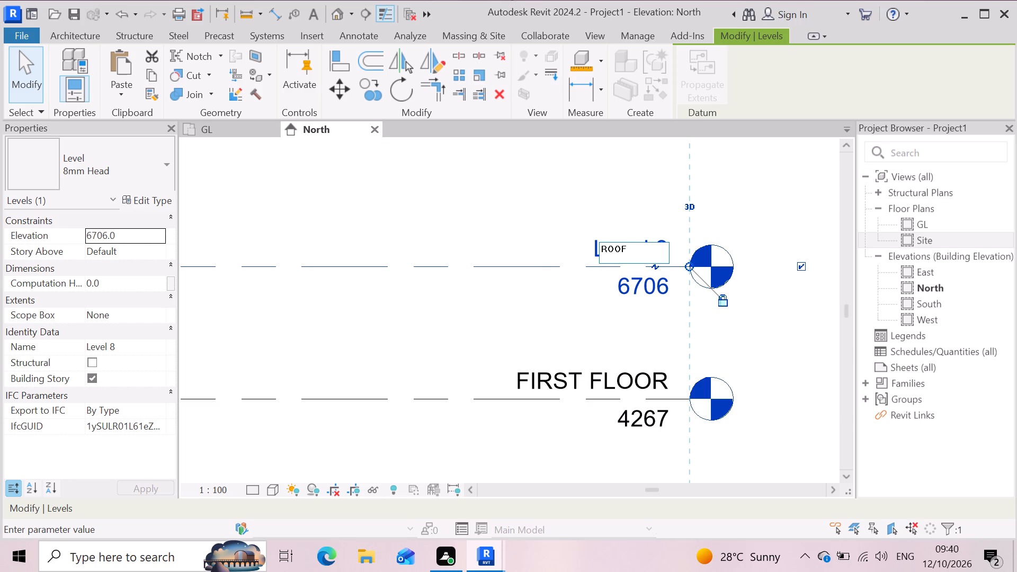
left_click(436, 341)
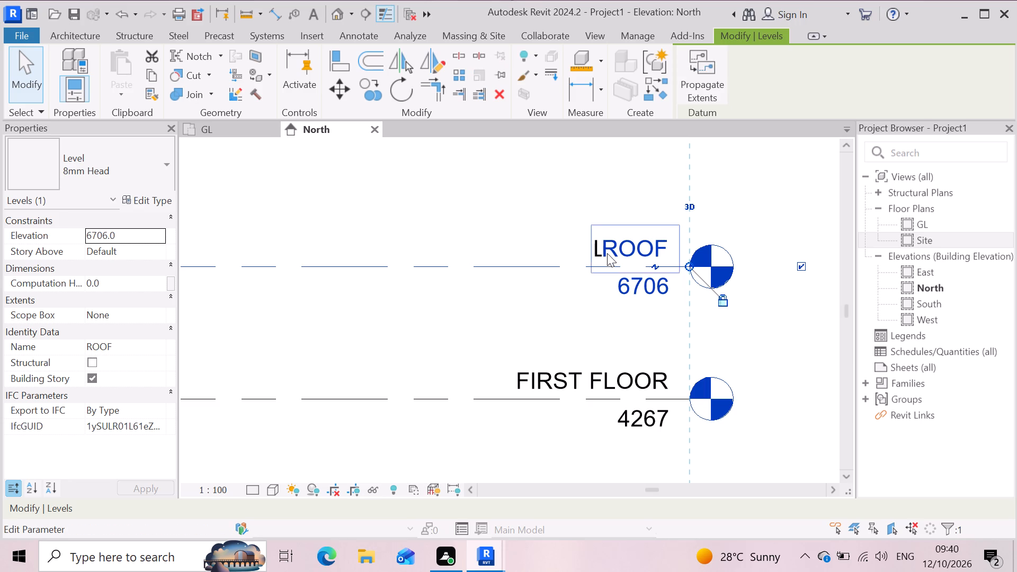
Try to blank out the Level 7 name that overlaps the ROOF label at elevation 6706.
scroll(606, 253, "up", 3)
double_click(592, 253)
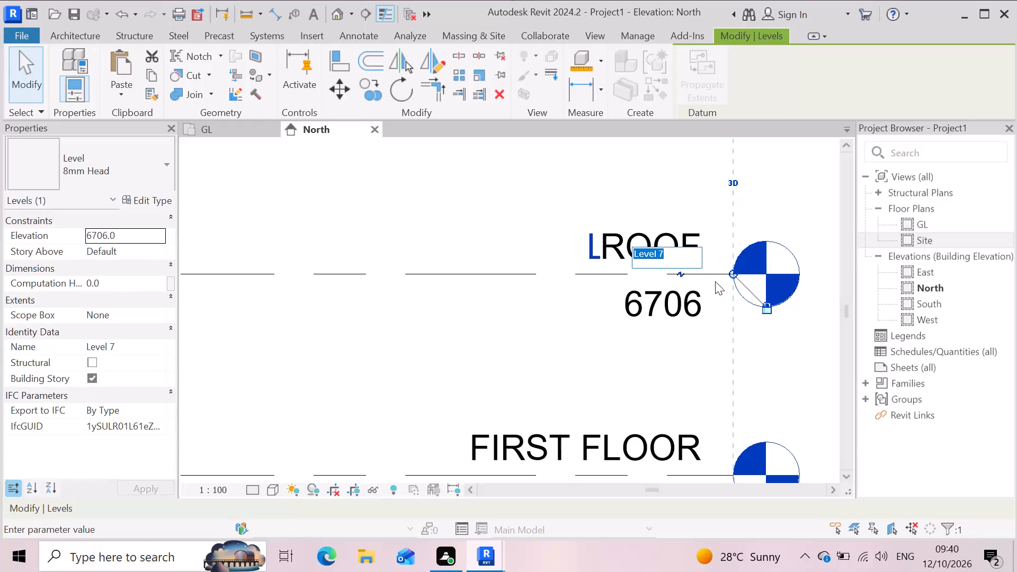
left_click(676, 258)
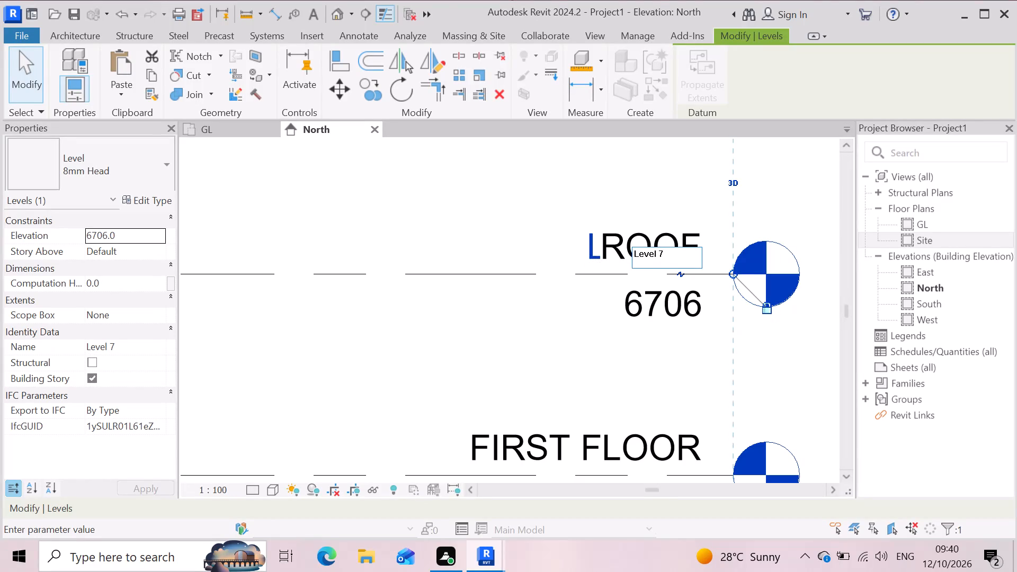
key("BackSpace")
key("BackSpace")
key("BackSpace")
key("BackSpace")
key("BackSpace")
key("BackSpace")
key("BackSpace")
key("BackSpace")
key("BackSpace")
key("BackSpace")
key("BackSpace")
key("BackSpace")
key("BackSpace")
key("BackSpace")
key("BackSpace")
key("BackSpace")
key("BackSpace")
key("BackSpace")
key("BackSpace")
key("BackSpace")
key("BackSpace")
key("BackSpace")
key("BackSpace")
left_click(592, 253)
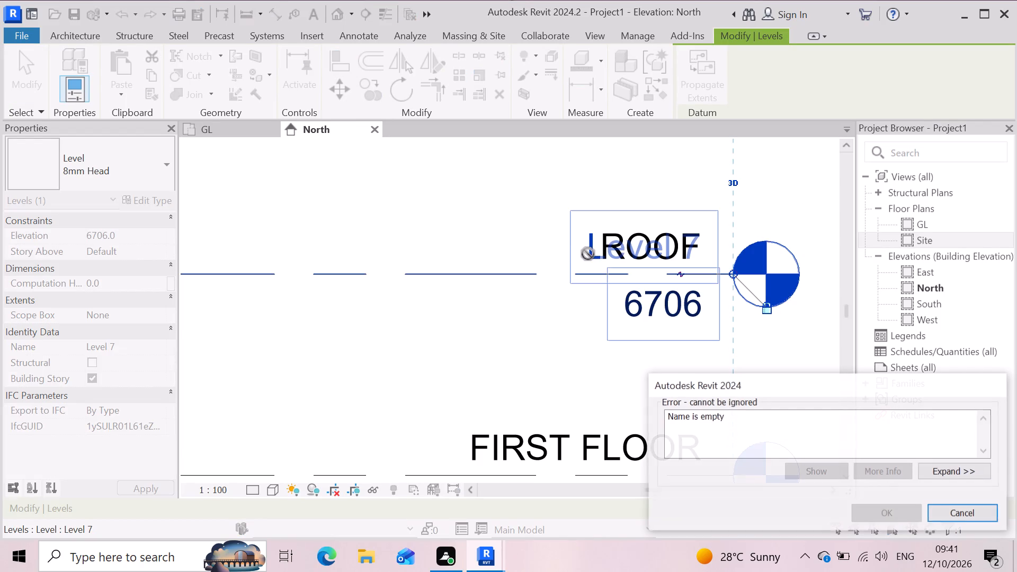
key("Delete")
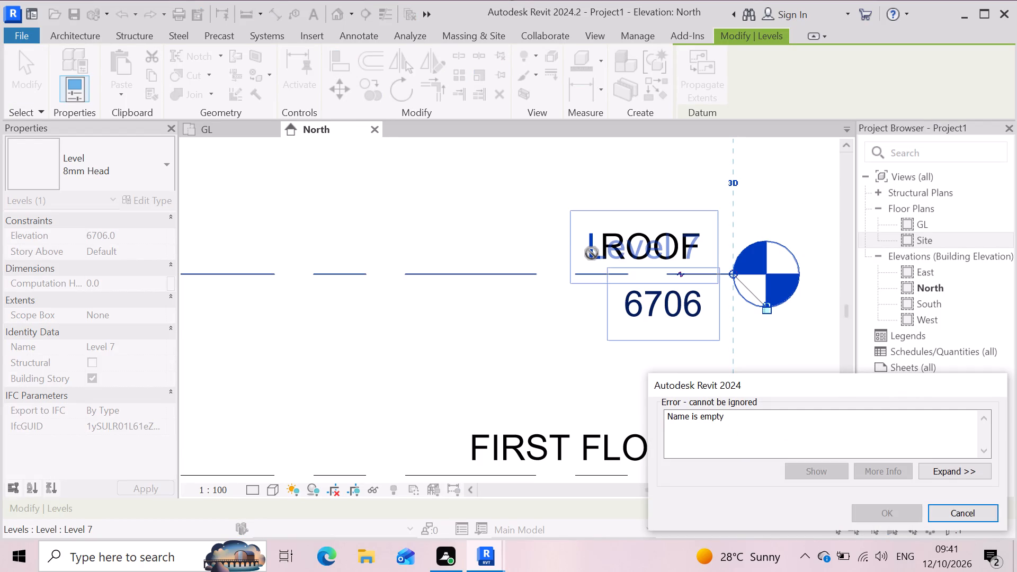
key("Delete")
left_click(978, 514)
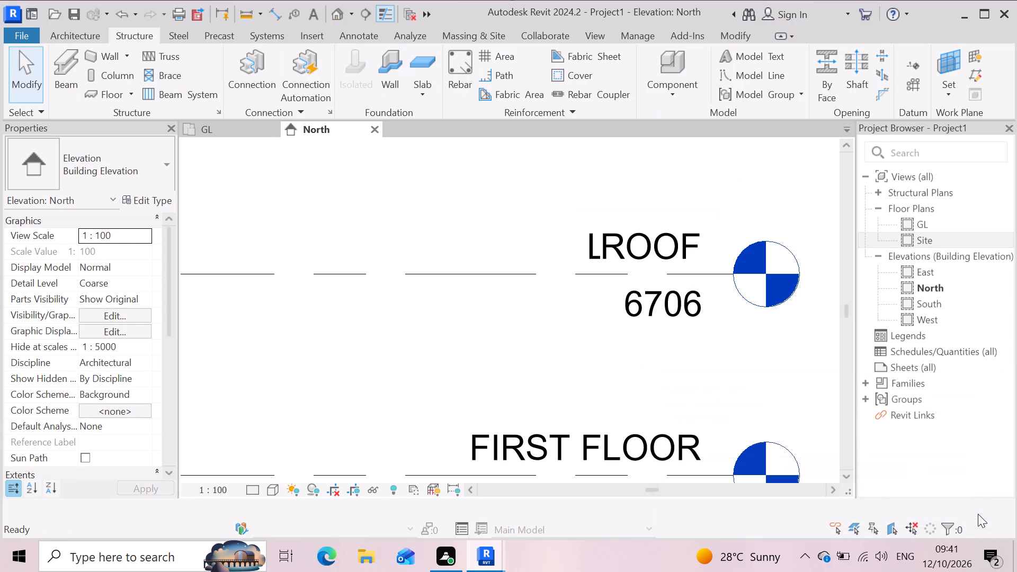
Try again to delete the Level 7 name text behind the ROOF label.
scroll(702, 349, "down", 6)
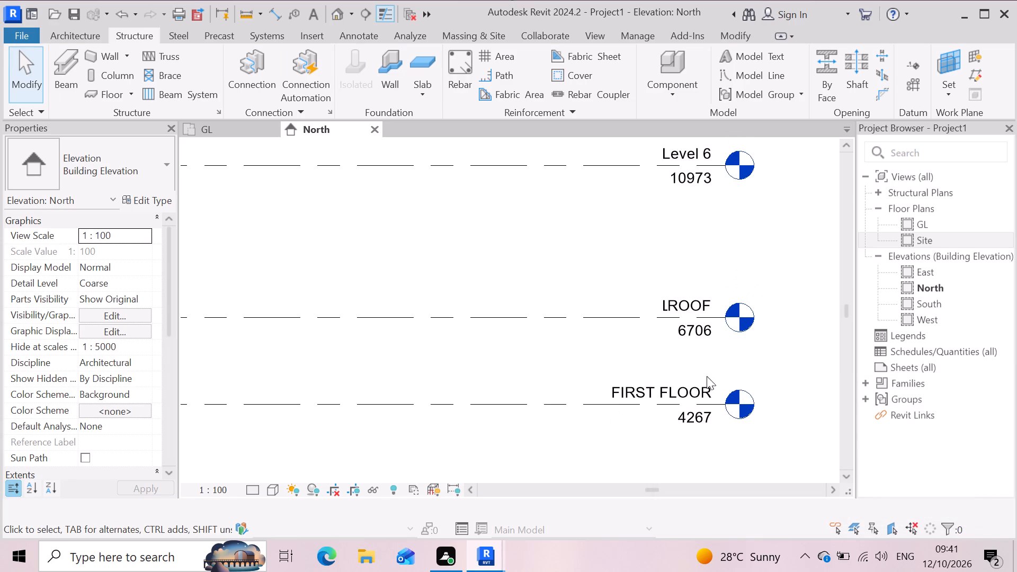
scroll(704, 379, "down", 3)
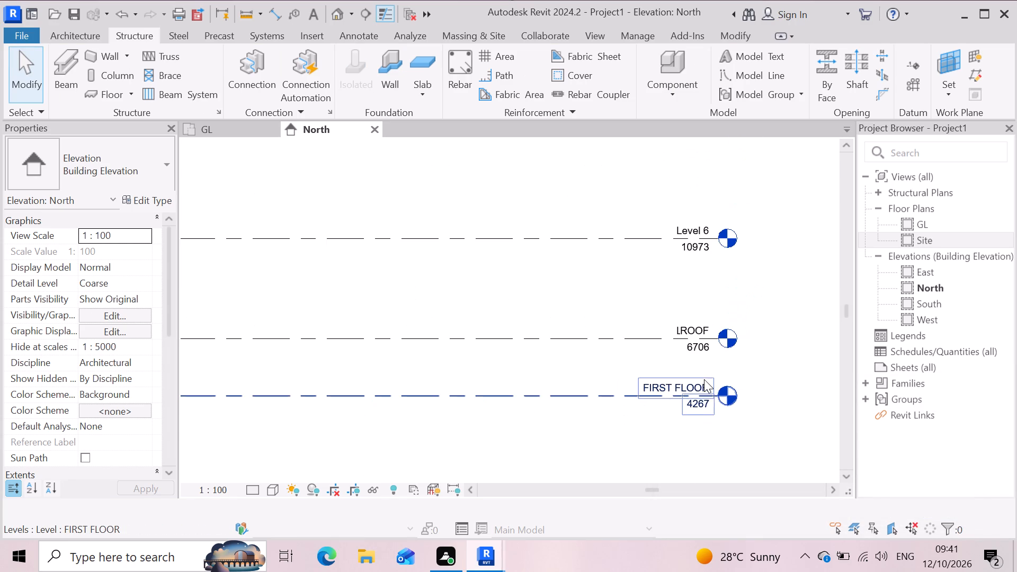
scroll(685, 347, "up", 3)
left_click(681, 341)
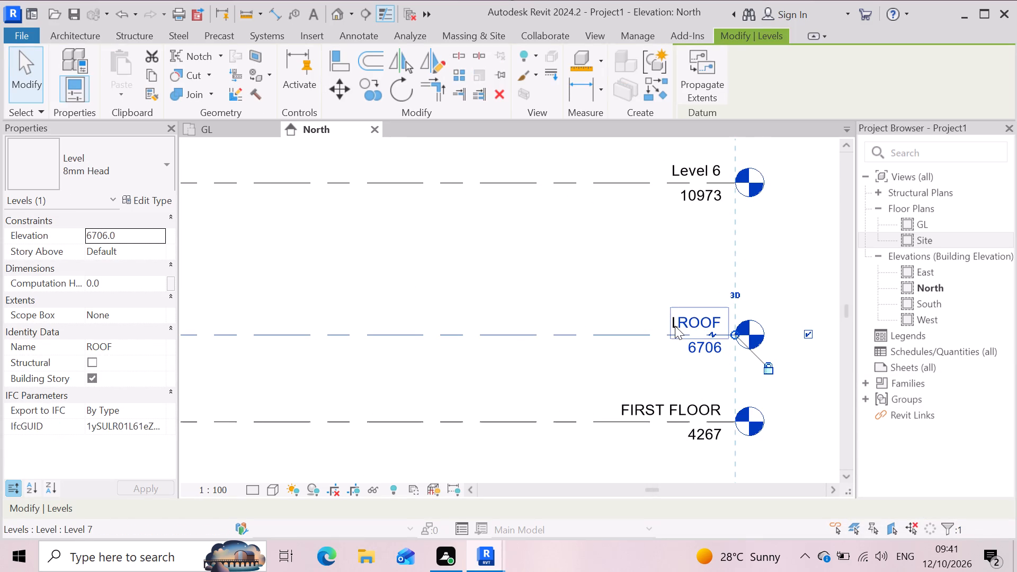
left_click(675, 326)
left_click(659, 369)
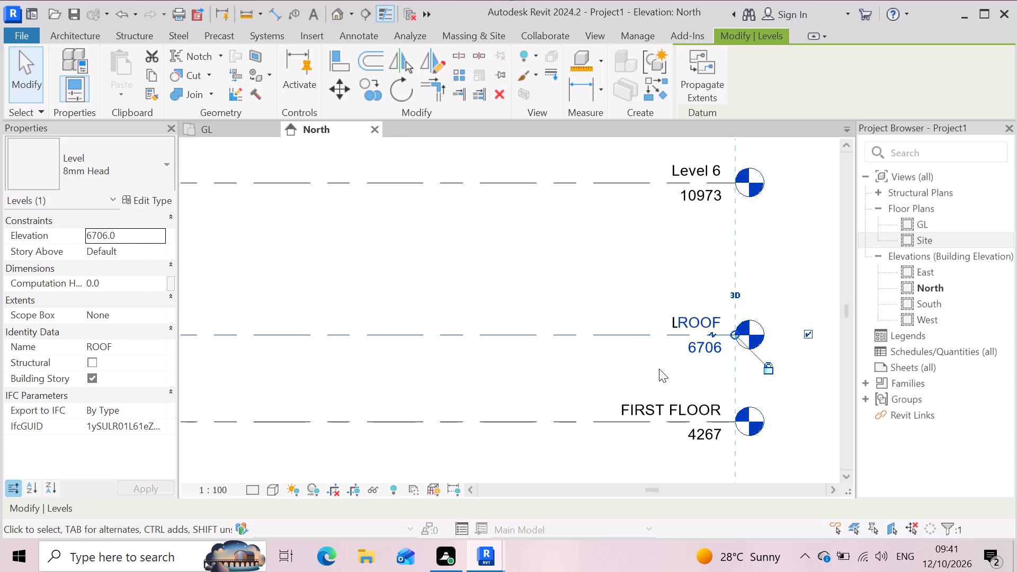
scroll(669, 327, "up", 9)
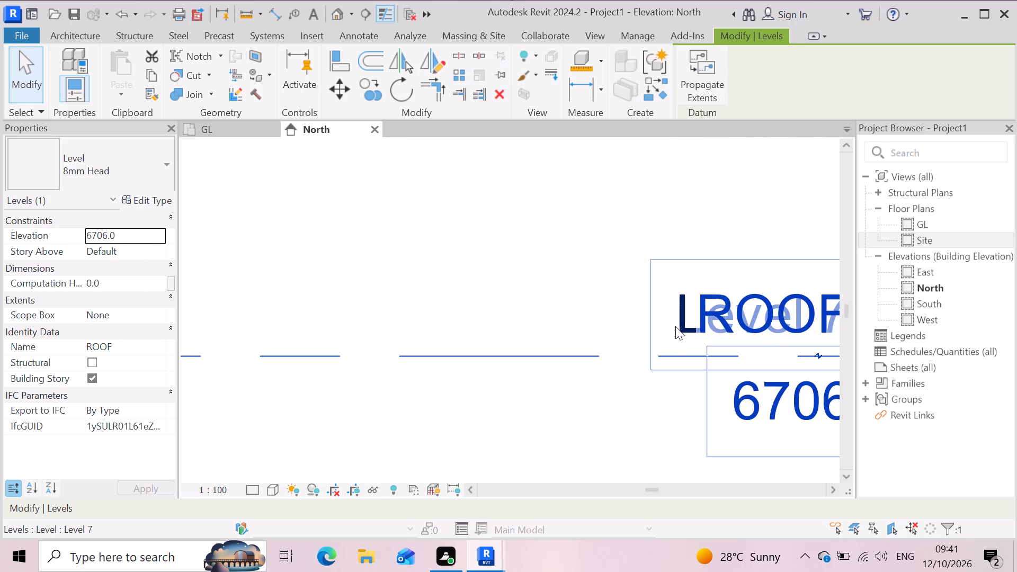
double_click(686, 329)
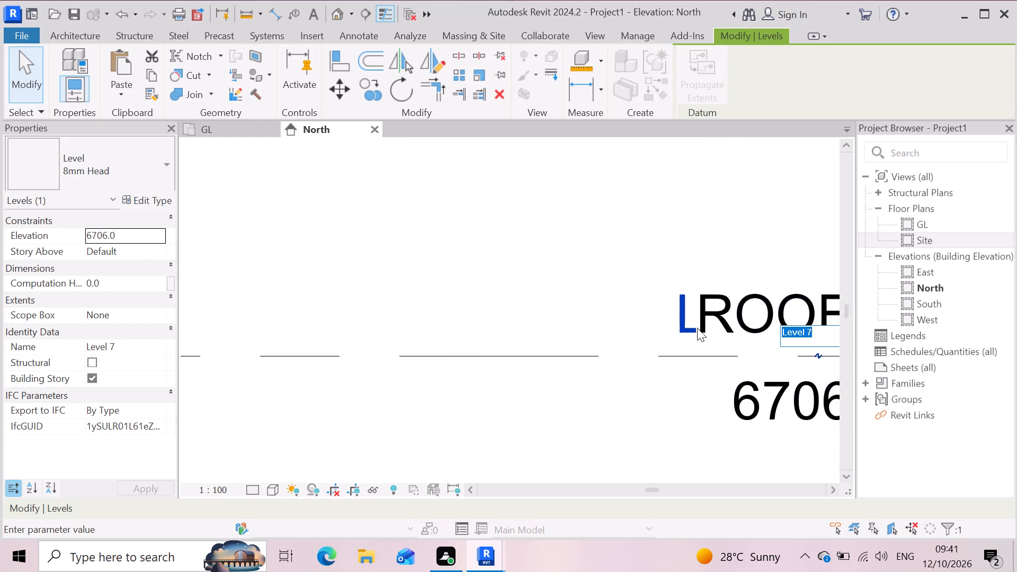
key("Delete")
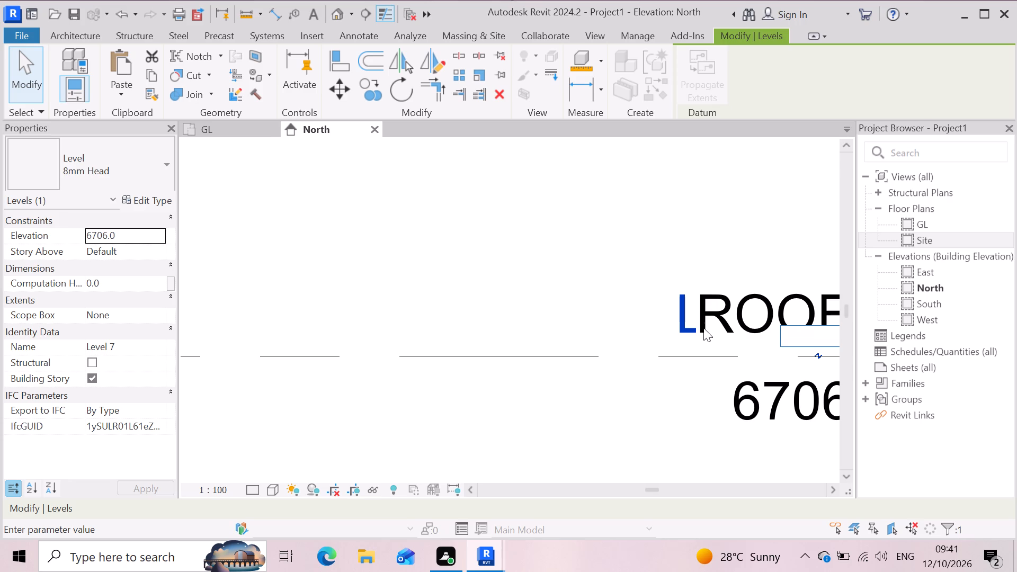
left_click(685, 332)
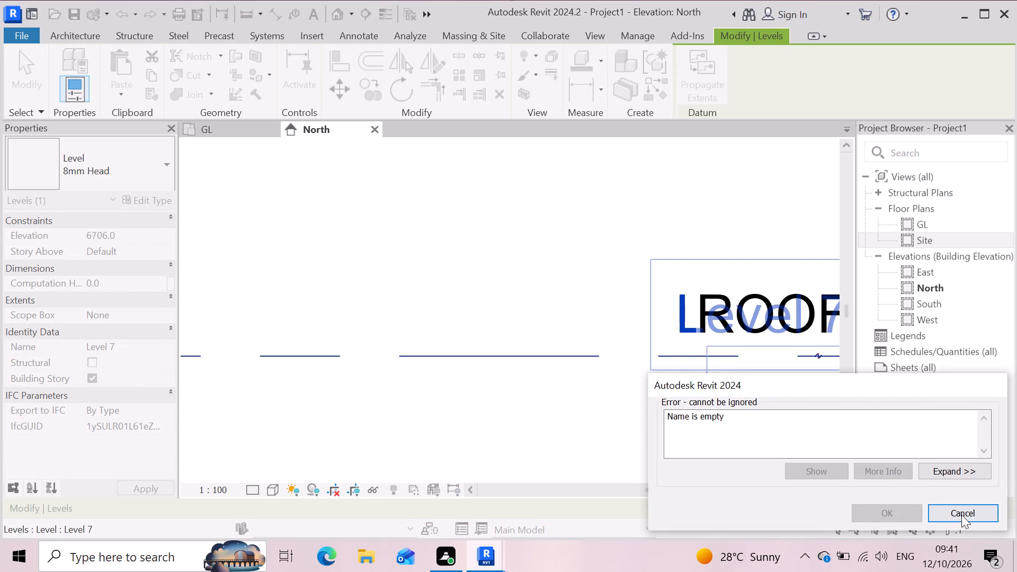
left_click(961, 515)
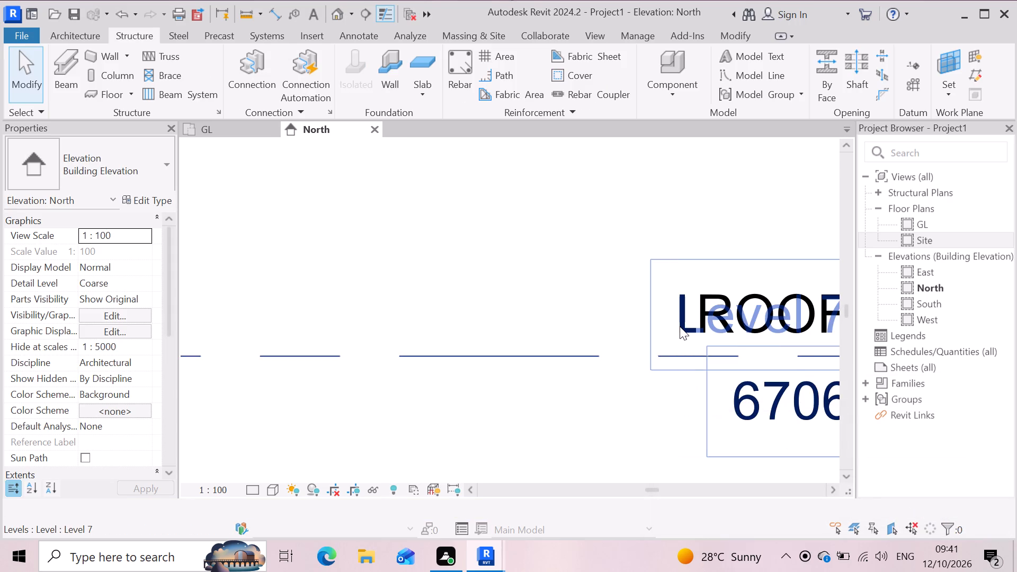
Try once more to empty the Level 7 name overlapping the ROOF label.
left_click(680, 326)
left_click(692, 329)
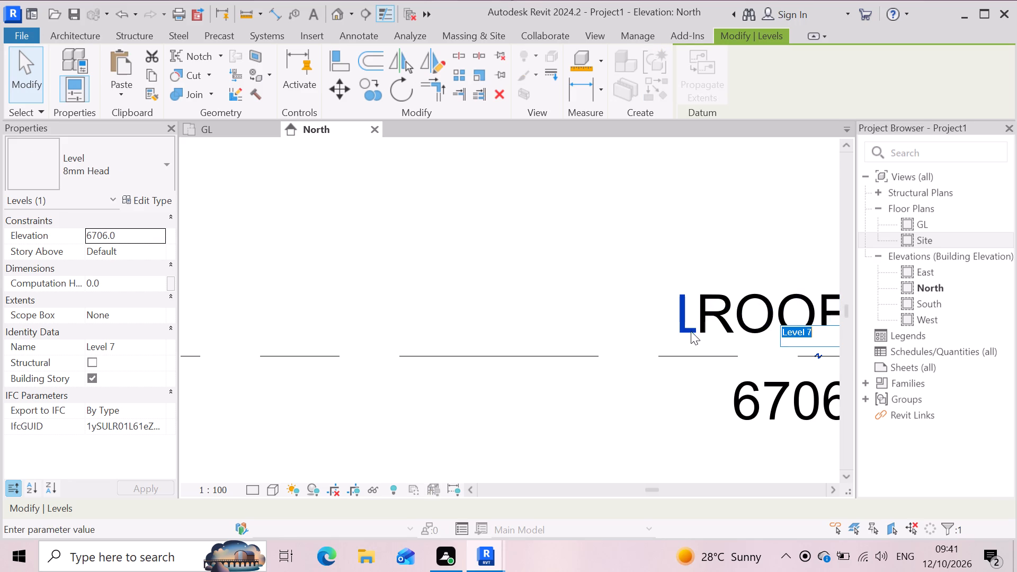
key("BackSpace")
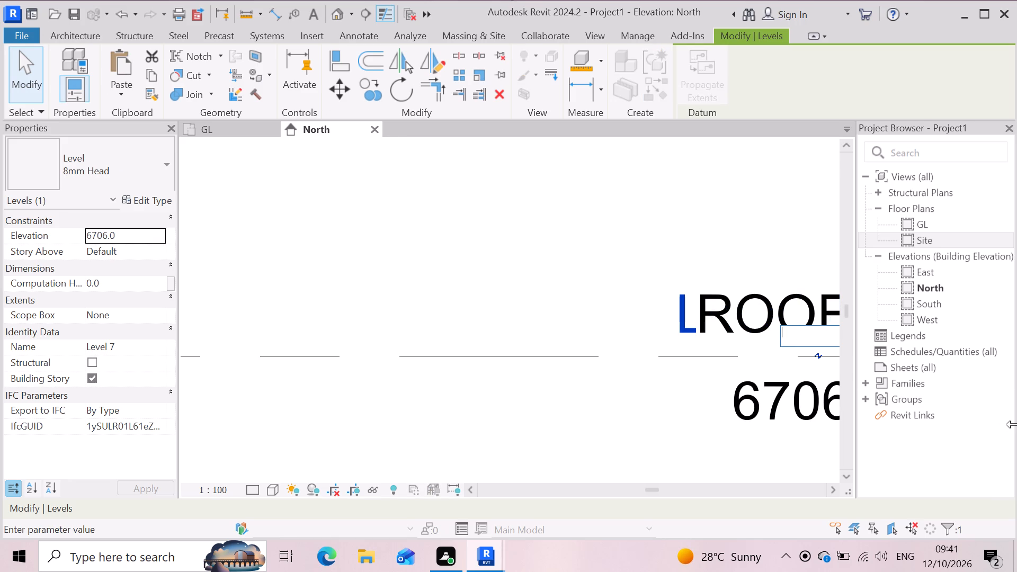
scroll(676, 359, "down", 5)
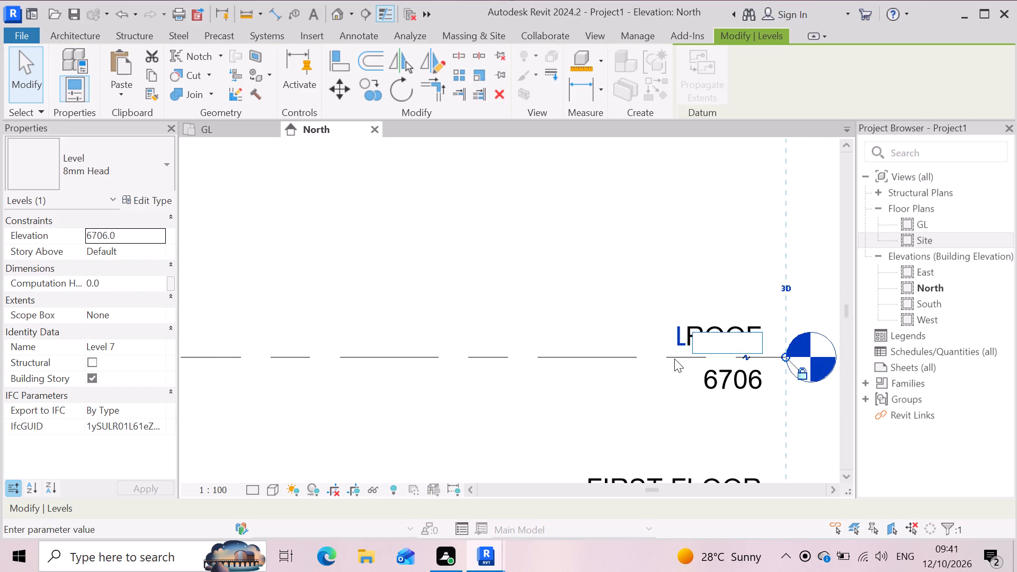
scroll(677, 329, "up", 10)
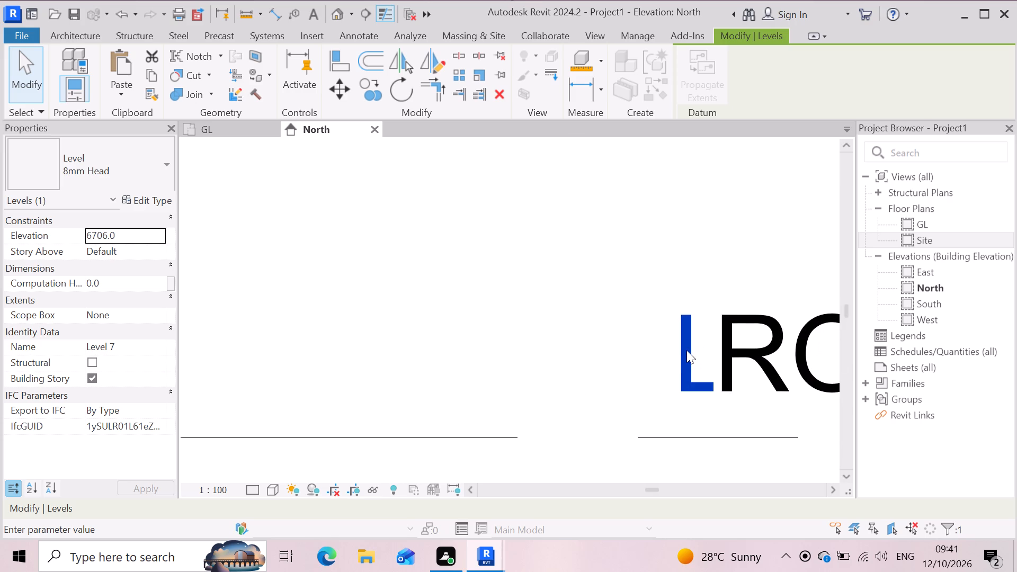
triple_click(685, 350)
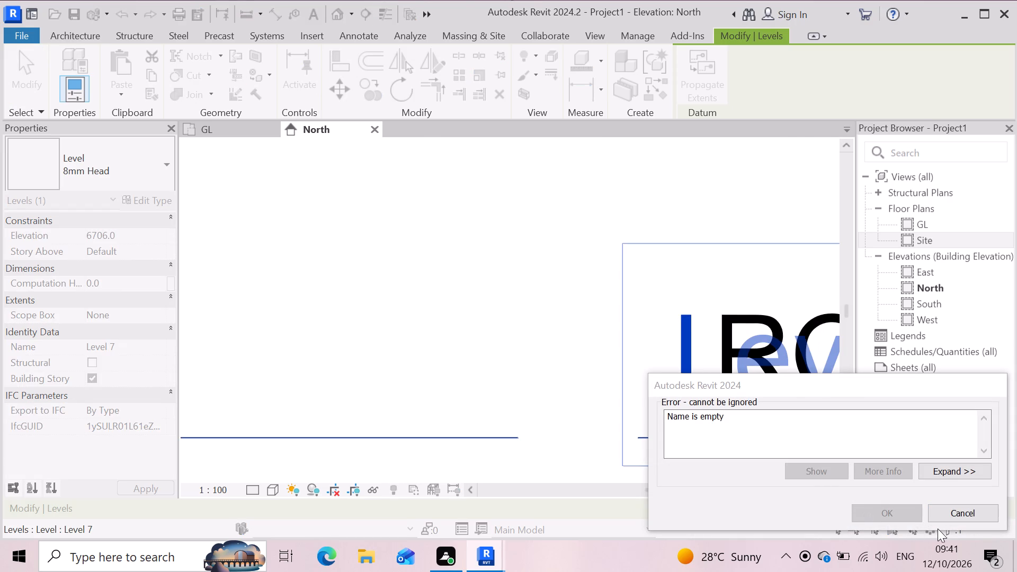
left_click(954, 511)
Delete the ROOF level that coincides with Level 7 at elevation 6706, together with its structural plan view.
scroll(625, 389, "down", 7)
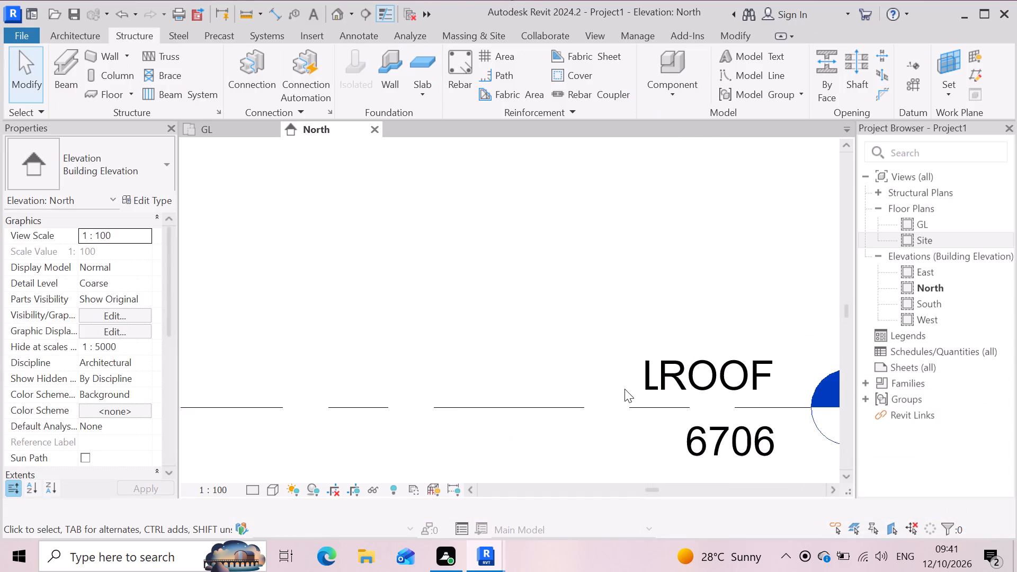
scroll(625, 389, "down", 6)
left_click(632, 391)
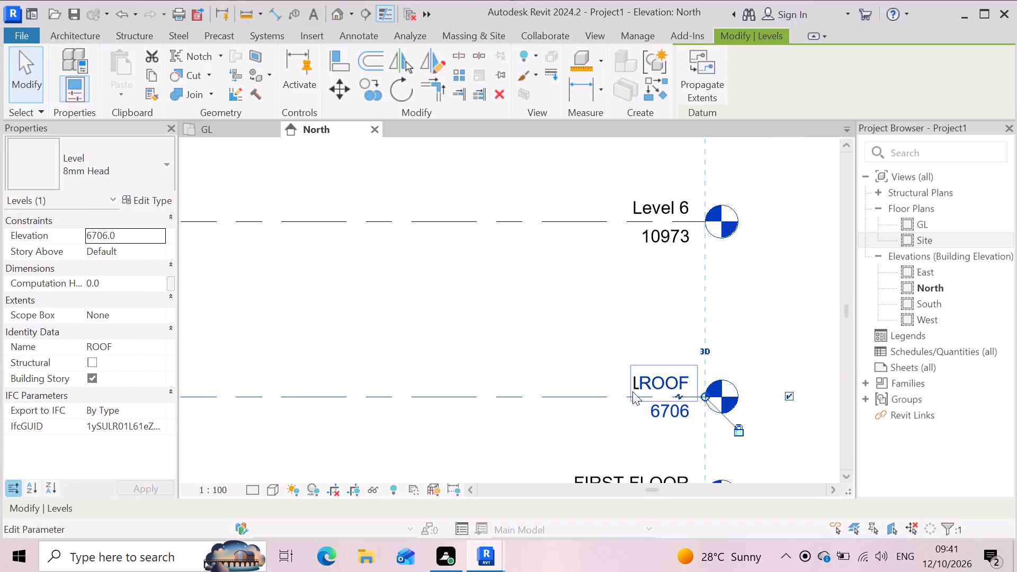
key("Delete")
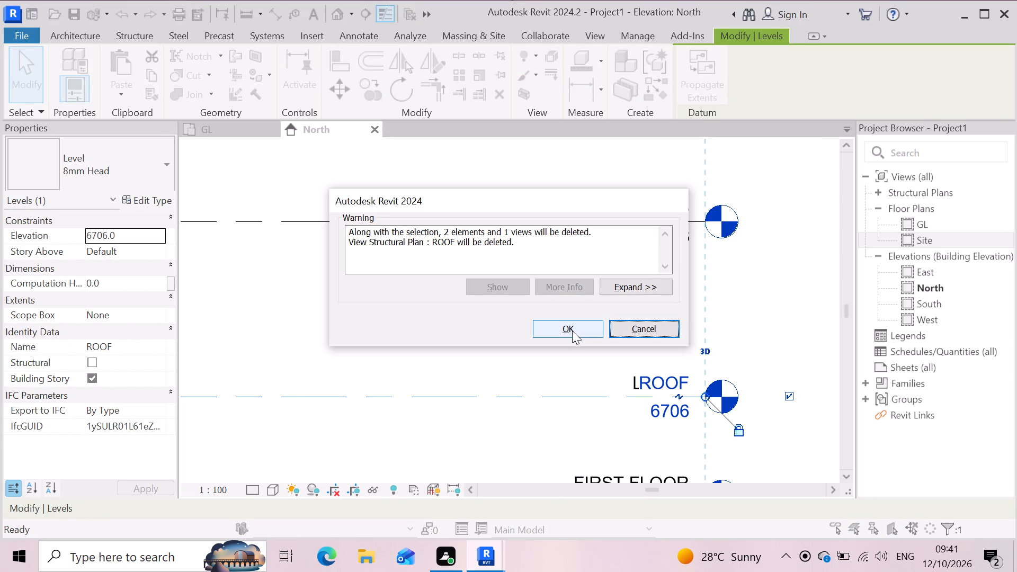
left_click(565, 336)
Delete Level 7, just above FIRST FLOOR, together with its structural plan view.
scroll(640, 347, "down", 4)
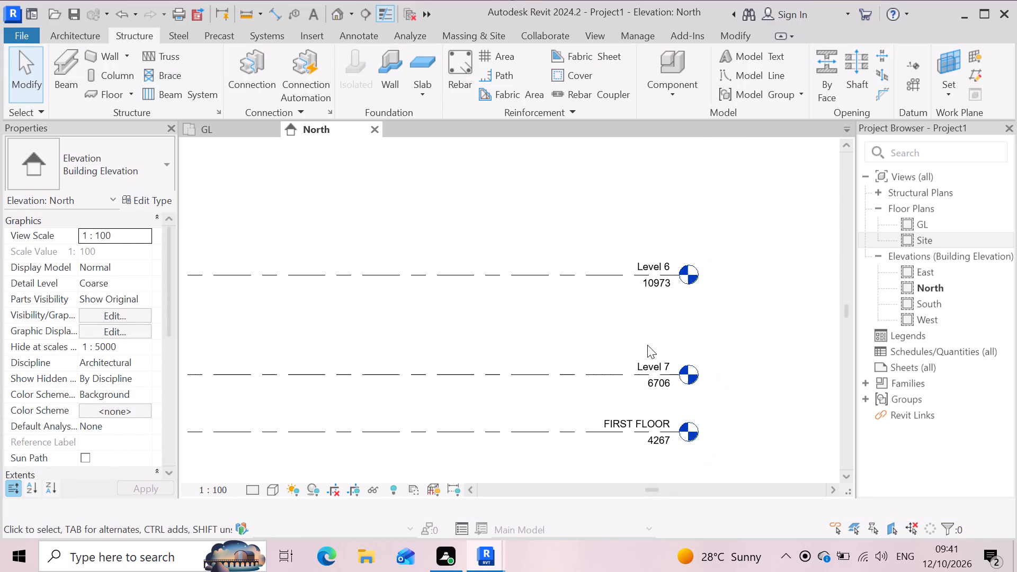
scroll(691, 346, "down", 2)
scroll(650, 372, "down", 1)
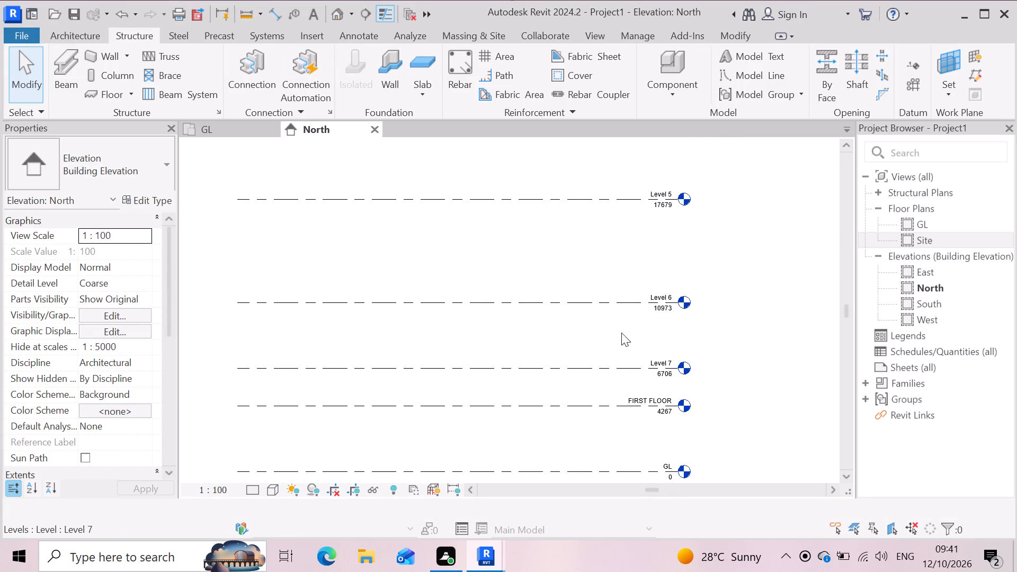
scroll(602, 296, "up", 3)
scroll(575, 288, "down", 2)
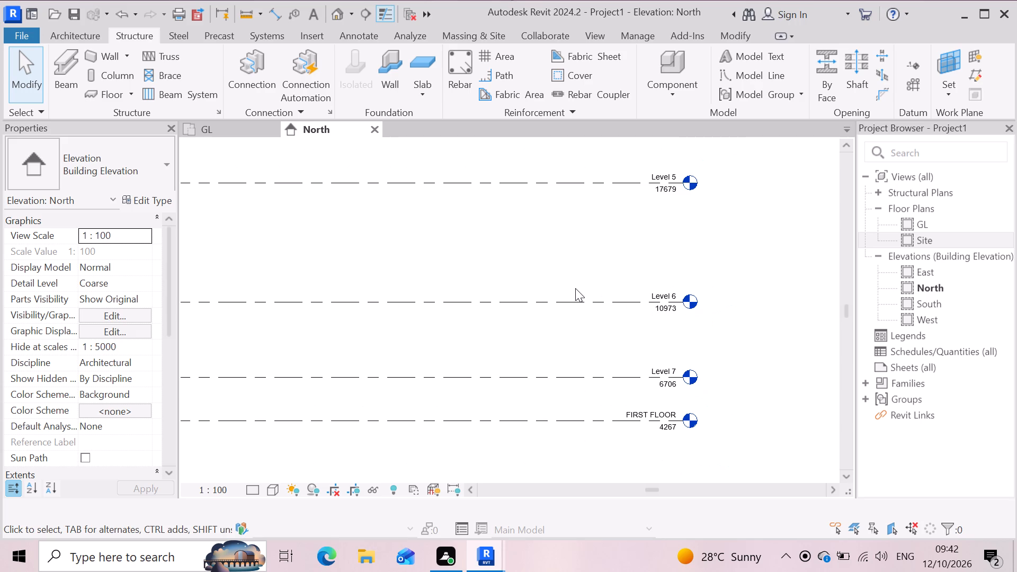
scroll(674, 342, "down", 3)
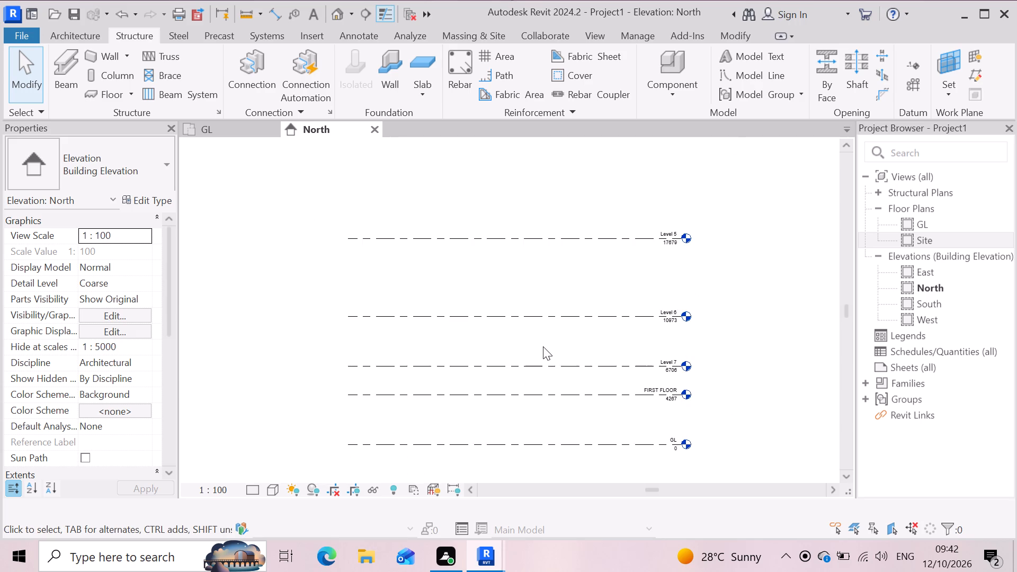
scroll(545, 341, "up", 3)
left_click(570, 378)
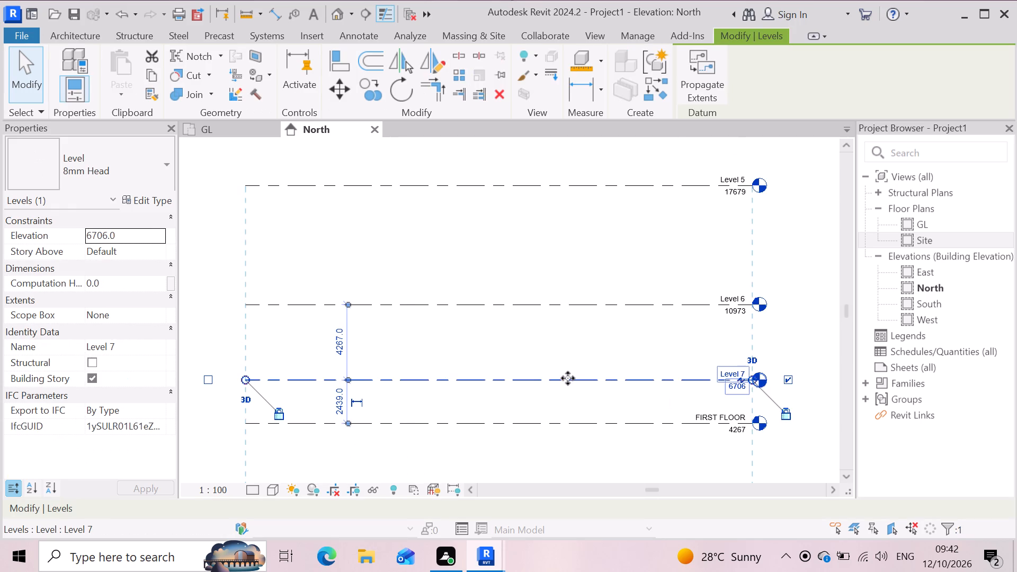
key("Delete")
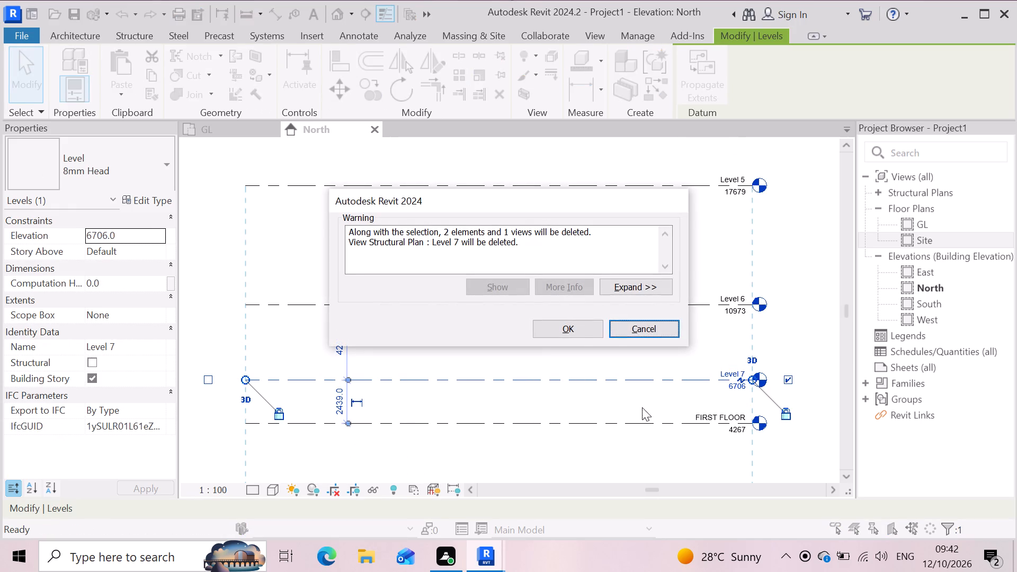
left_click(575, 328)
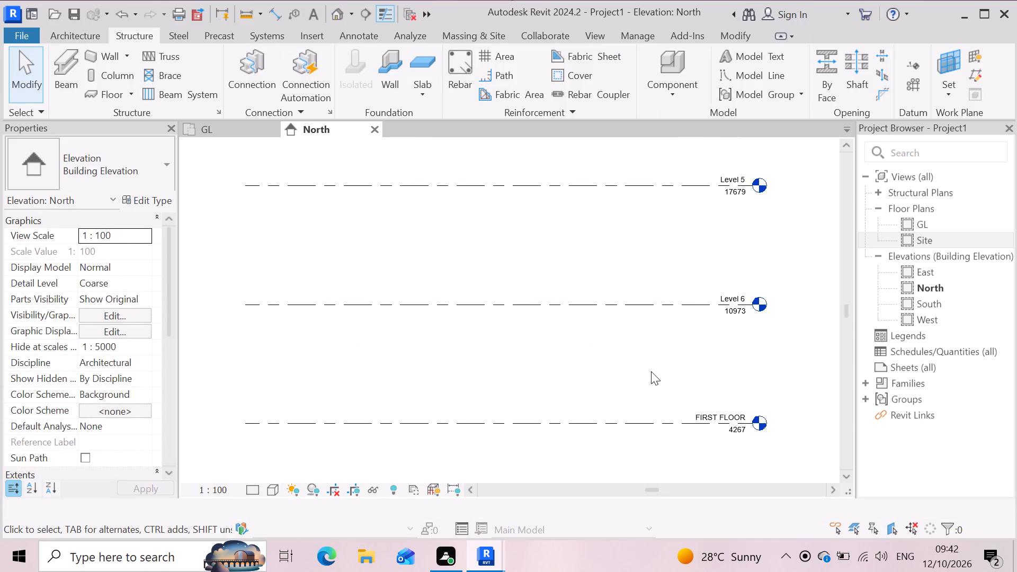
Delete Level 6, the level directly above FIRST FLOOR, together with its structural plan view.
scroll(679, 347, "down", 3)
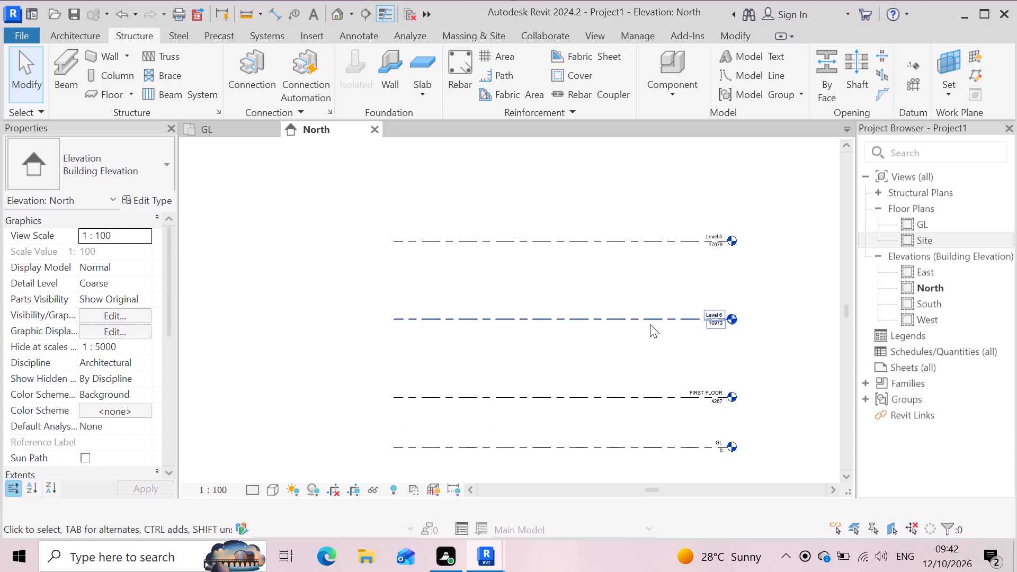
scroll(648, 324, "up", 3)
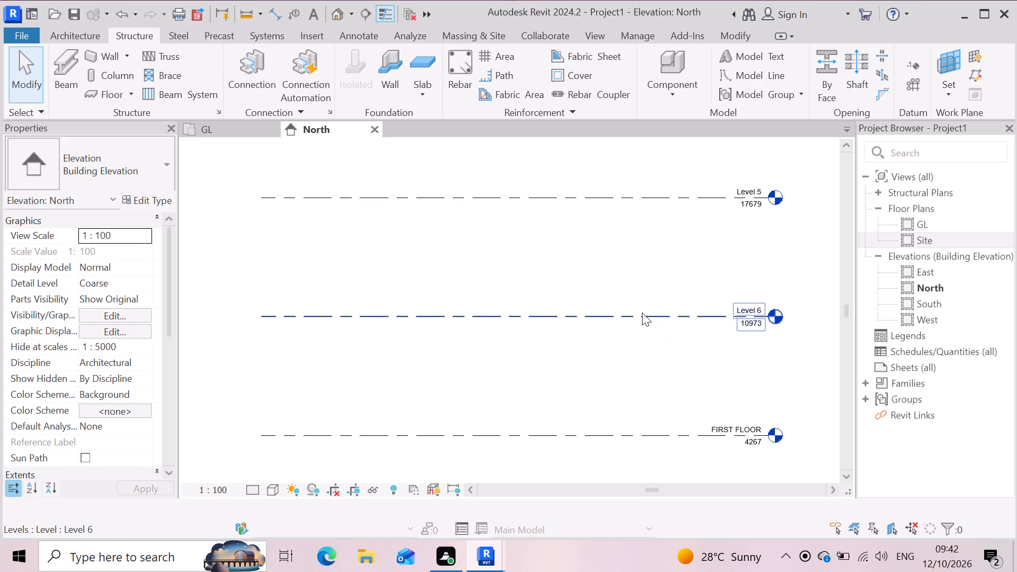
left_click(643, 312)
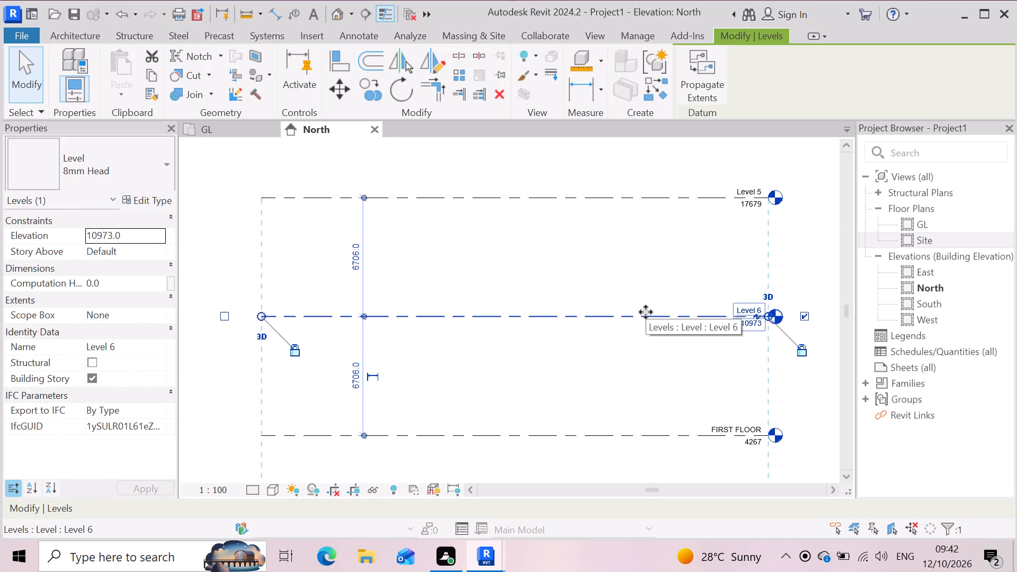
key("Delete")
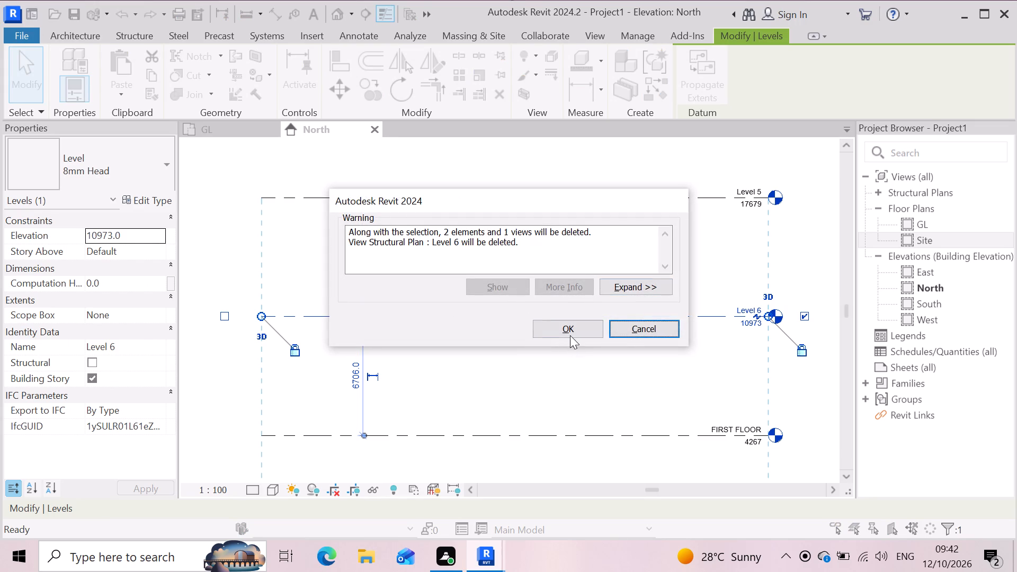
left_click(570, 335)
Delete Level 5, the topmost level, together with its structural plan view.
scroll(722, 338, "down", 2)
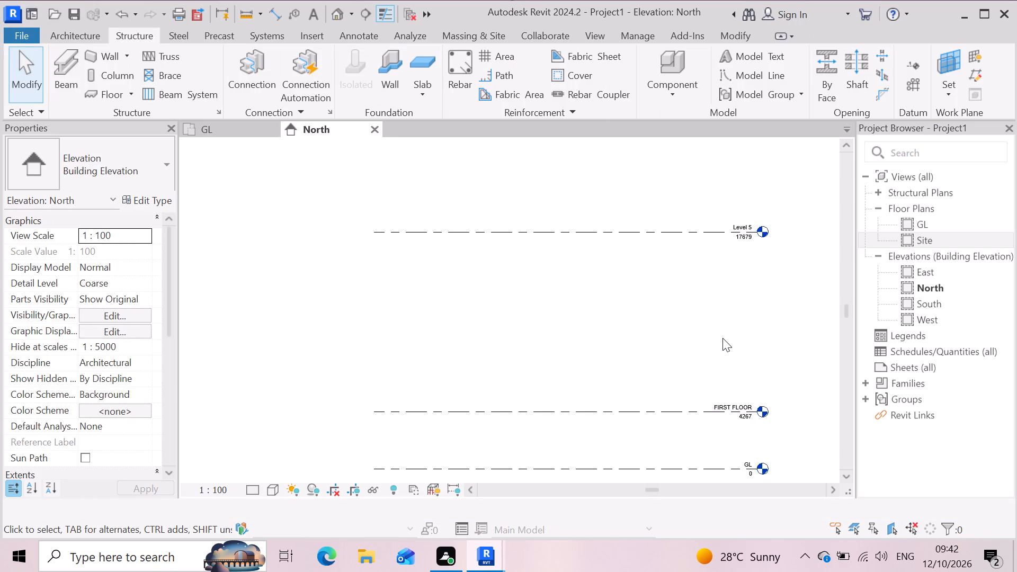
scroll(722, 338, "down", 1)
left_click(689, 245)
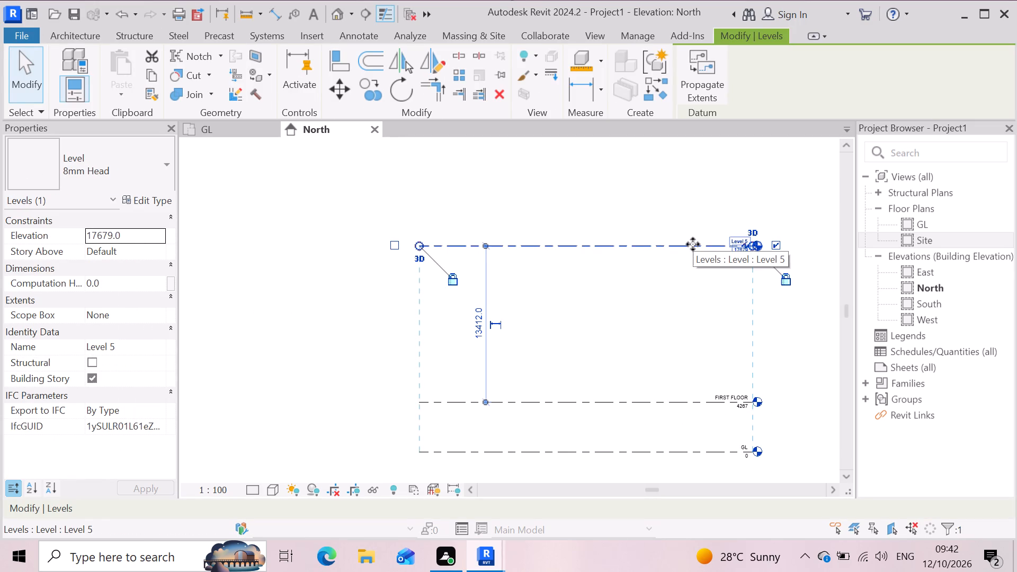
key("Delete")
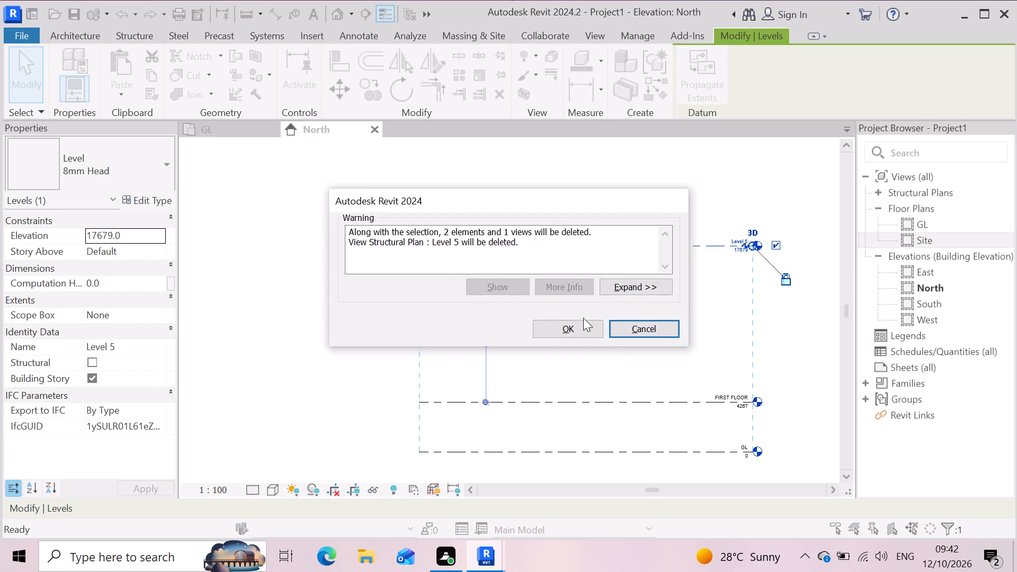
left_click(567, 321)
Create a level offset 6706 above FIRST FLOOR by picking its line, with Ceiling Plan and Structural Plan as the view types.
scroll(571, 346, "down", 2)
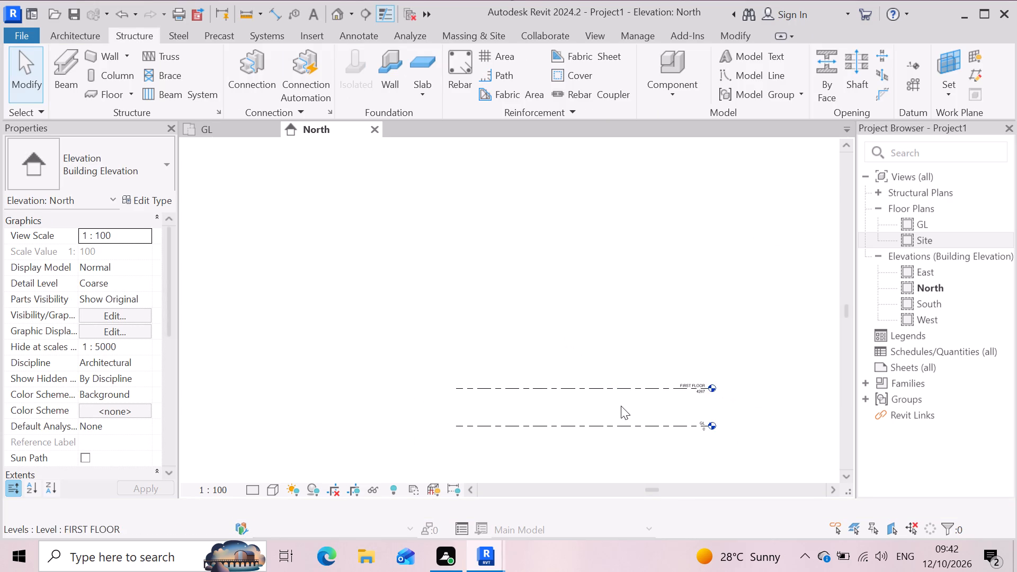
scroll(624, 406, "up", 3)
scroll(495, 315, "down", 1)
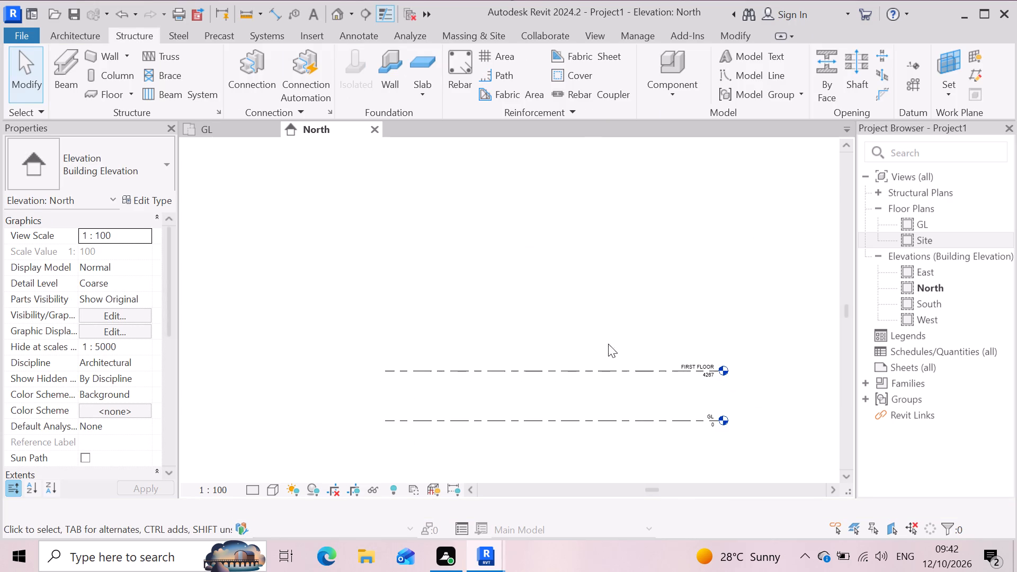
scroll(625, 343, "up", 2)
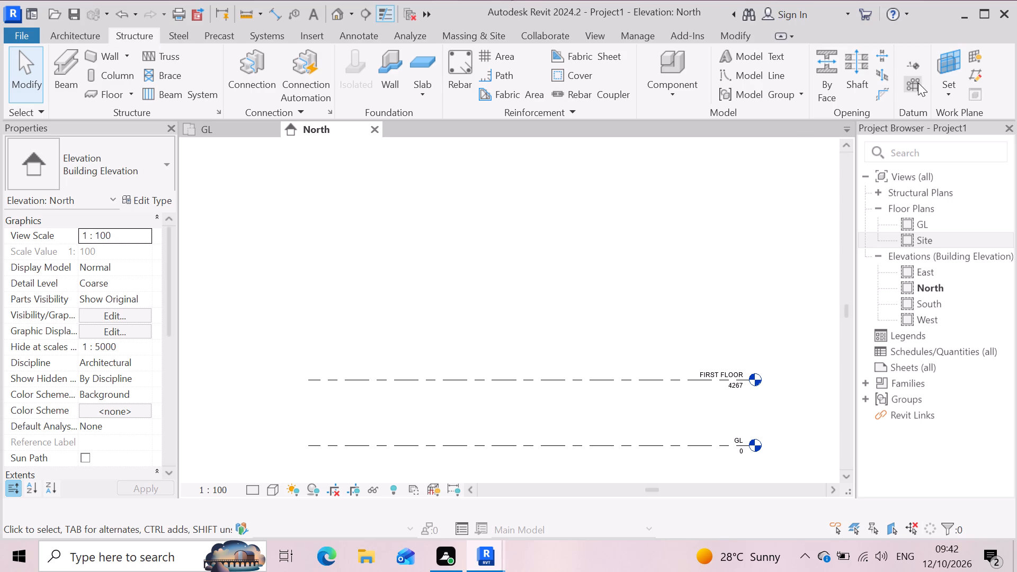
left_click(911, 65)
left_click(684, 55)
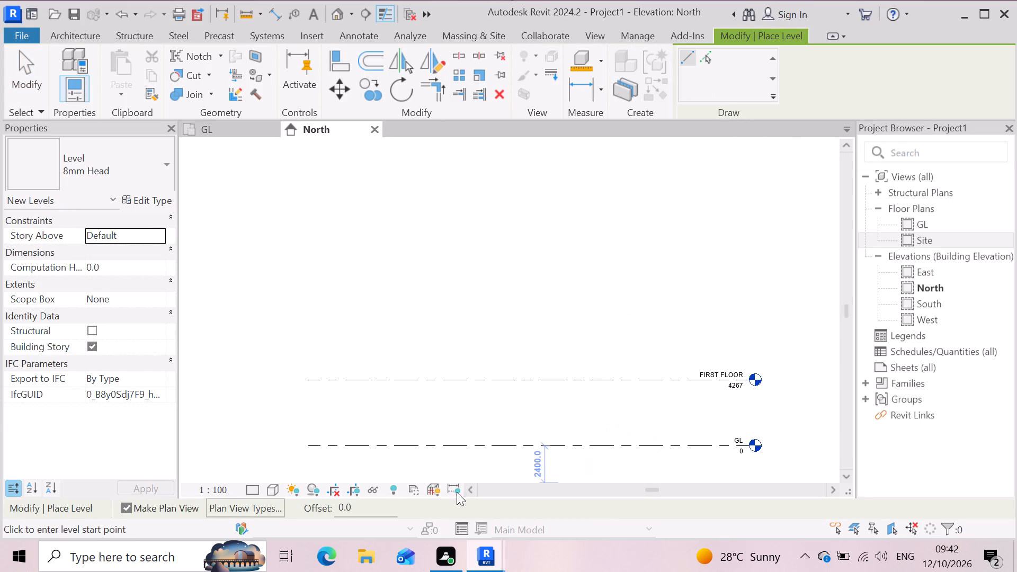
left_click_drag(380, 502, 271, 507)
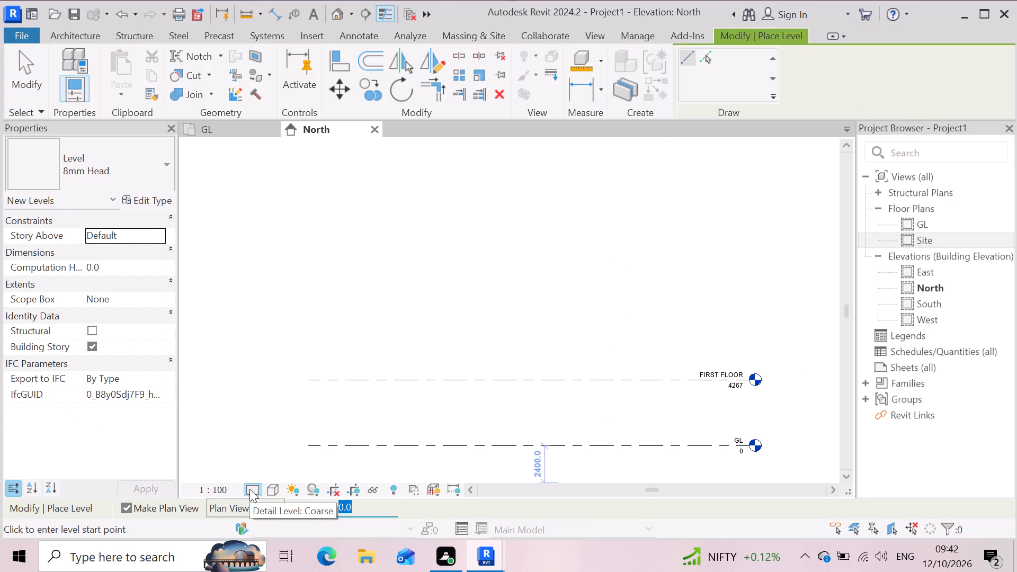
key("6")
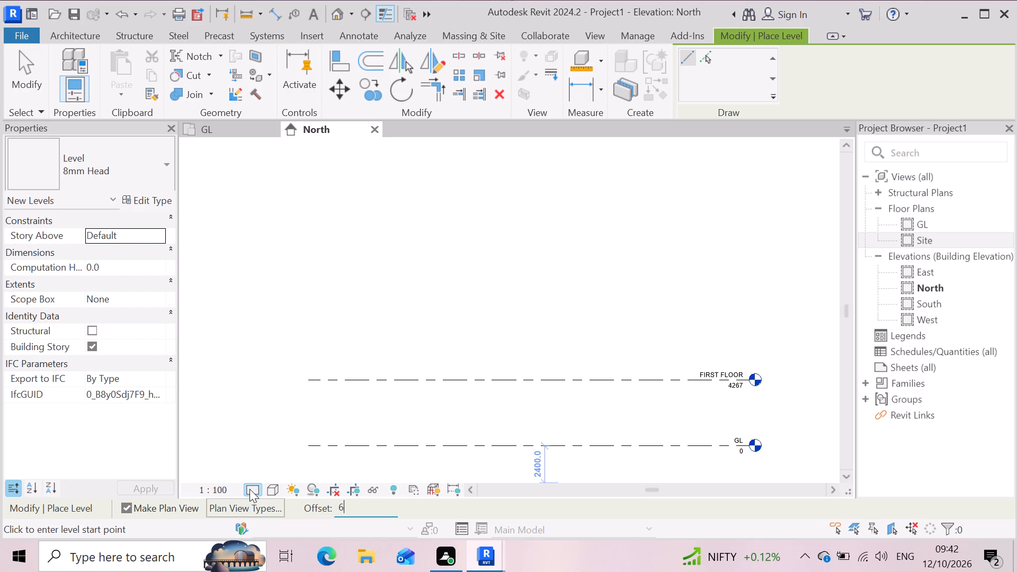
key("7")
key("0")
key("6")
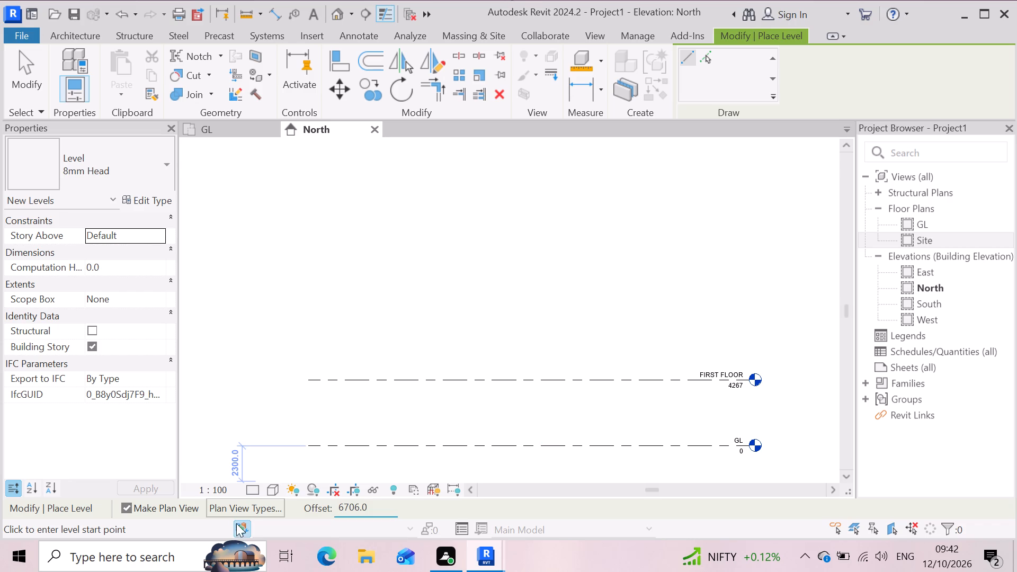
left_click(238, 504)
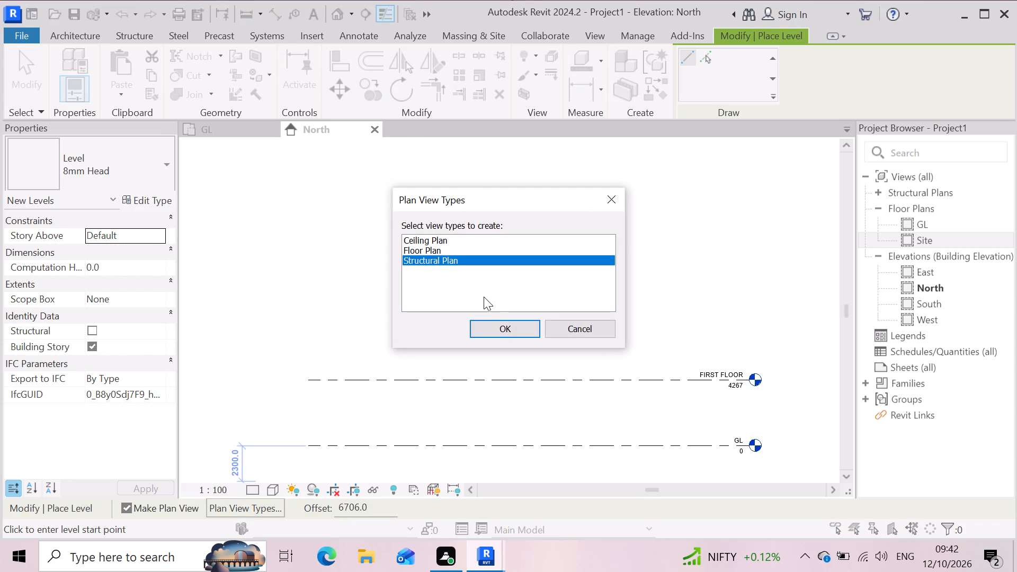
left_click(446, 241)
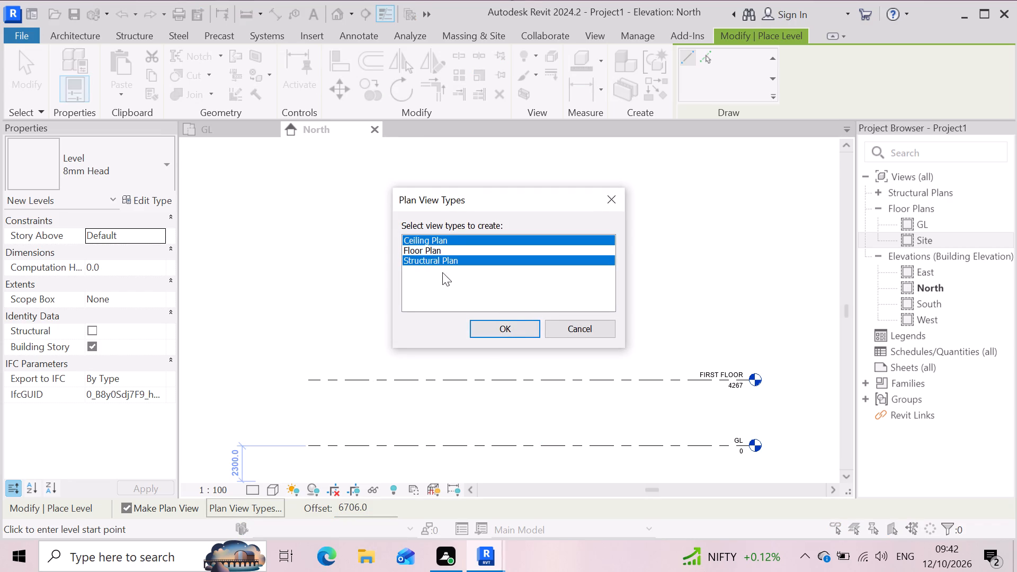
left_click(525, 326)
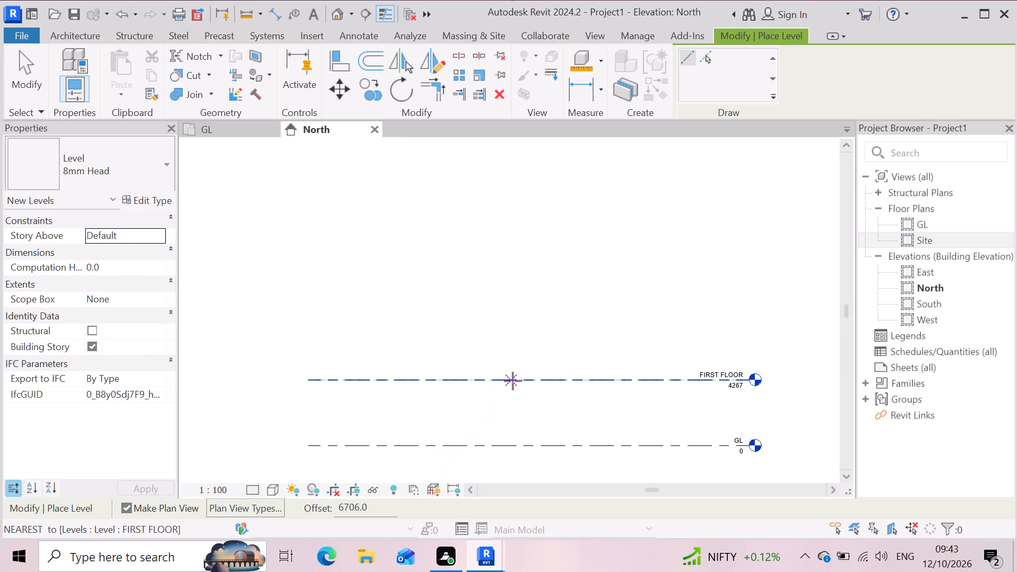
left_click(703, 53)
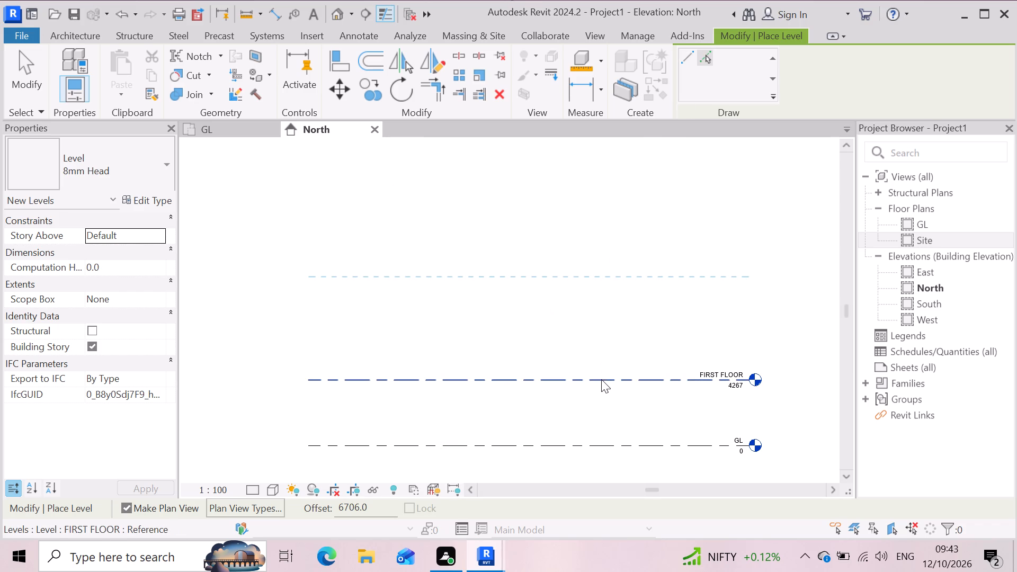
left_click(601, 379)
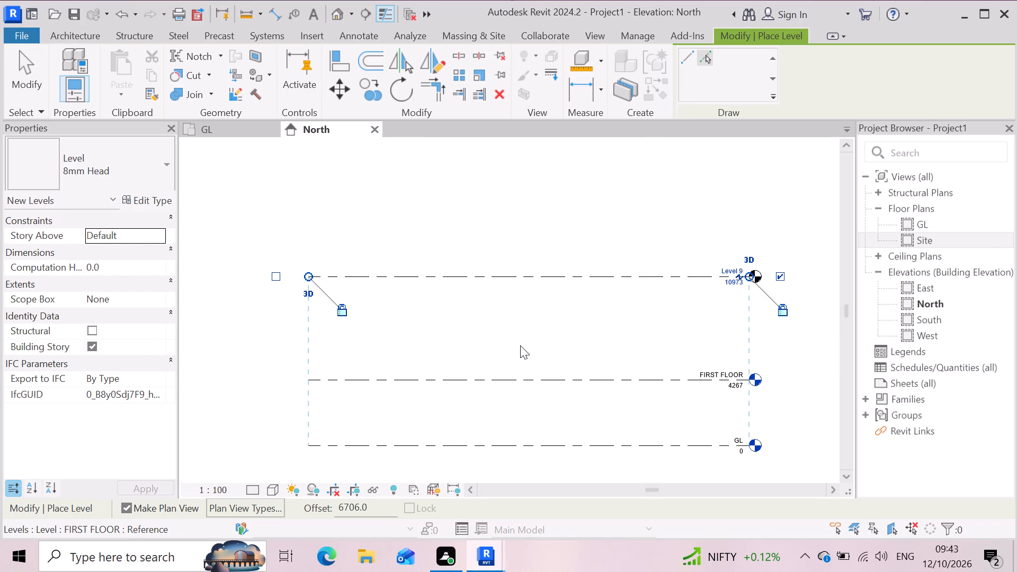
scroll(524, 338, "down", 2)
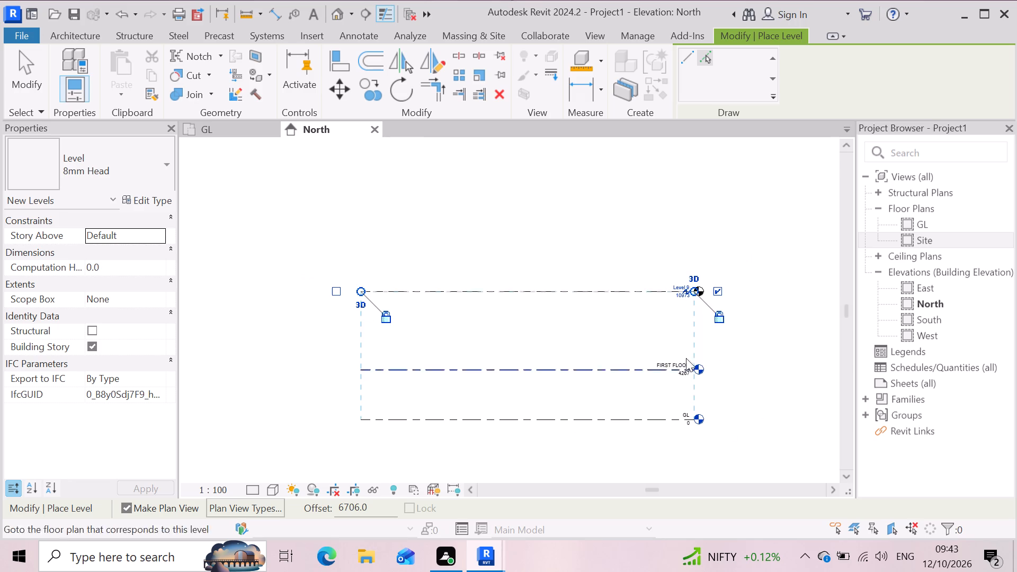
key("Escape")
scroll(694, 297, "up", 2)
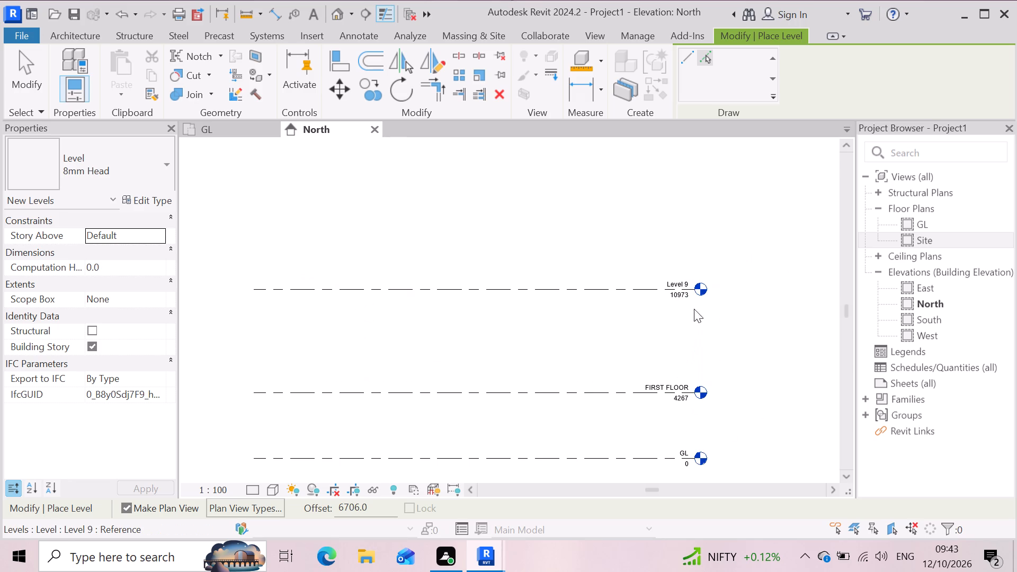
scroll(673, 285, "up", 3)
key("Escape")
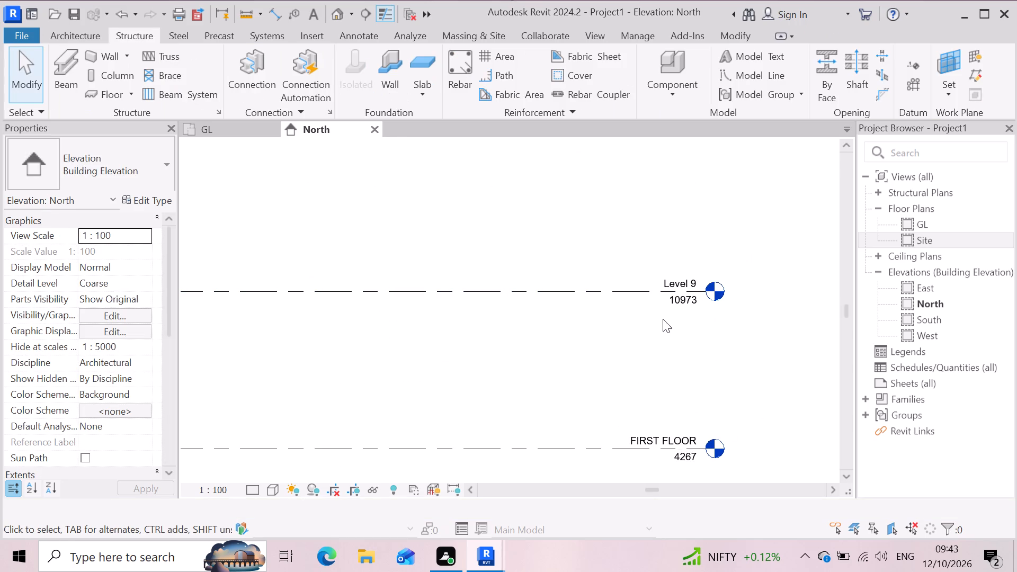
Rename the new level above FIRST FLOOR as ROOF.
scroll(693, 299, "down", 3)
scroll(693, 299, "up", 3)
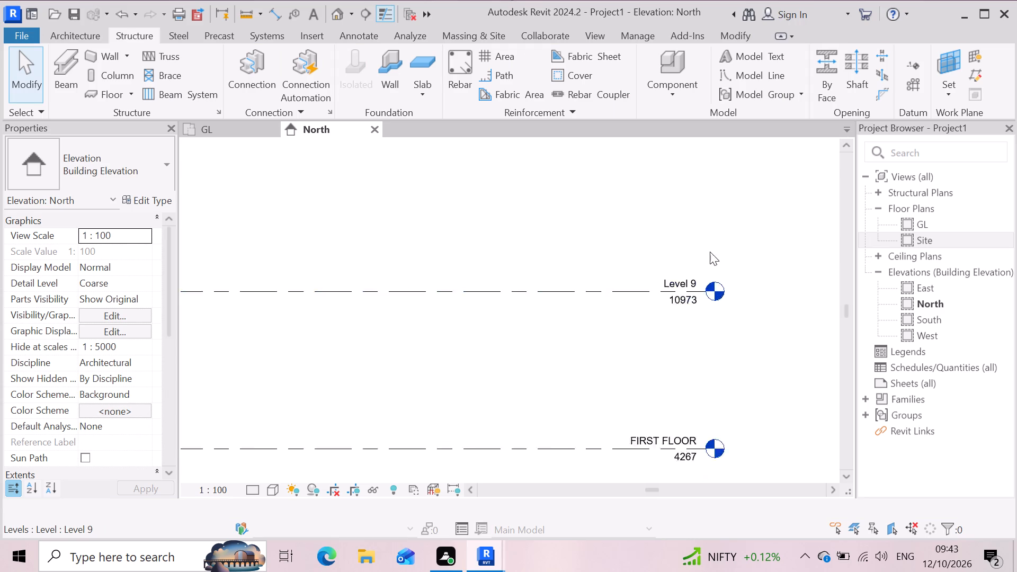
scroll(708, 253, "up", 3)
scroll(689, 317, "up", 3)
left_click(683, 293)
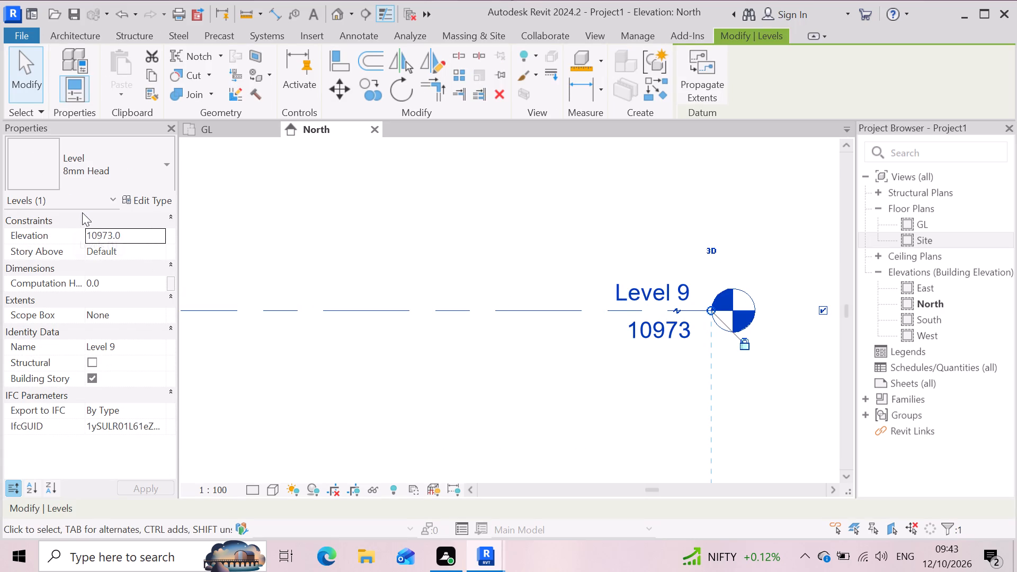
double_click(683, 300)
key("BackSpace")
key("BackSpace")
key("BackSpace")
key("BackSpace")
key("BackSpace")
key("BackSpace")
key("BackSpace")
key("BackSpace")
key("BackSpace")
key("BackSpace")
key("BackSpace")
key("BackSpace")
key("BackSpace")
key("BackSpace")
key("BackSpace")
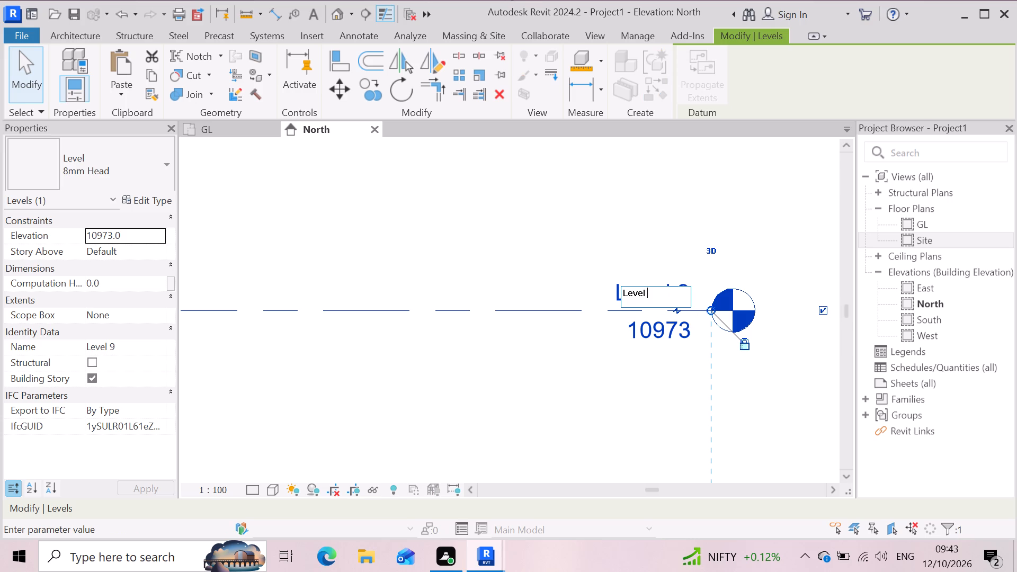
key("r")
type("OO")
key("f")
left_click(598, 344)
scroll(615, 334, "down", 8)
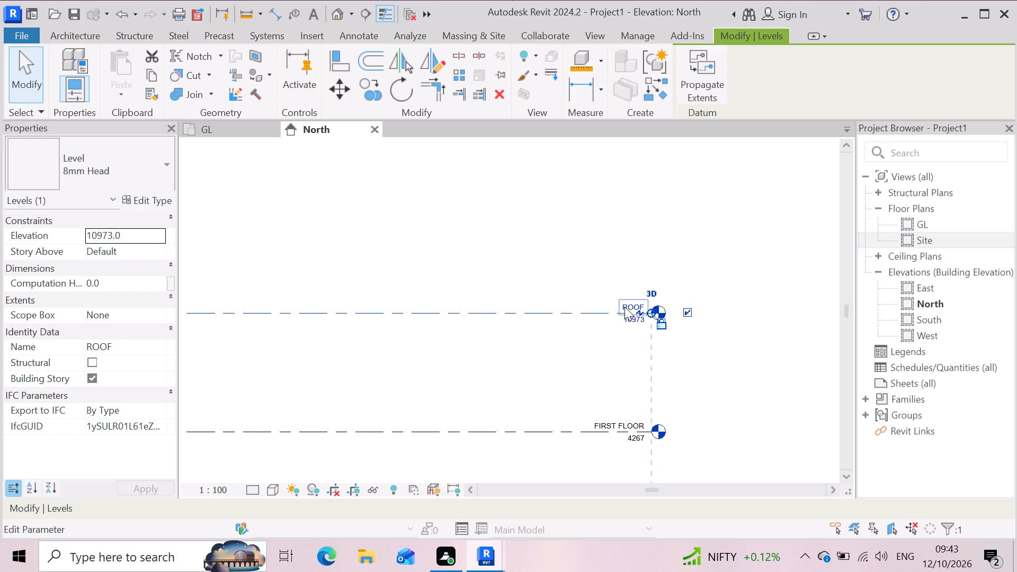
scroll(623, 307, "down", 3)
scroll(449, 303, "down", 2)
left_click(268, 386)
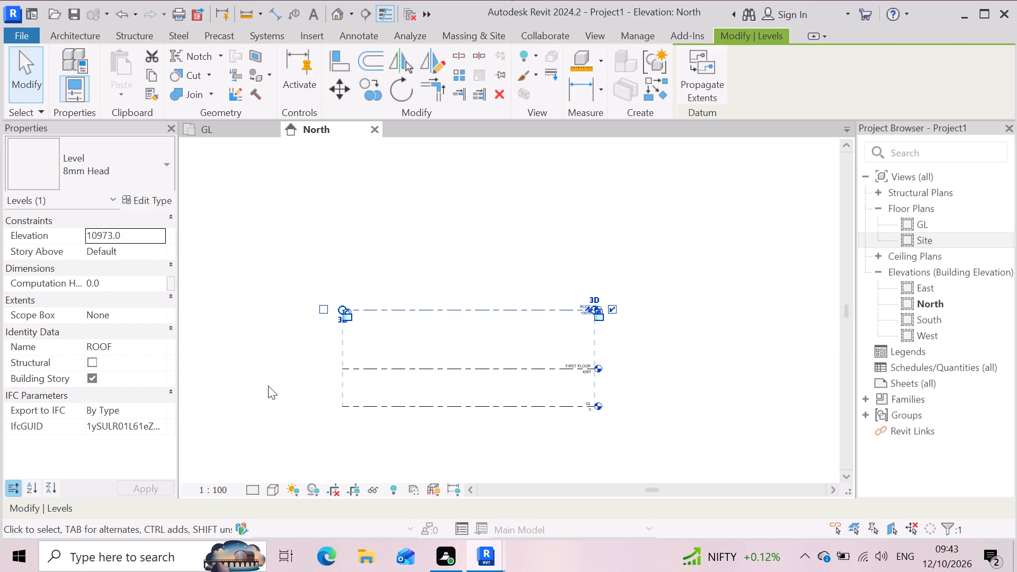
Examine the GL level in the North elevation and its floor plan, and check which levels have structural plan views.
scroll(434, 410, "up", 3)
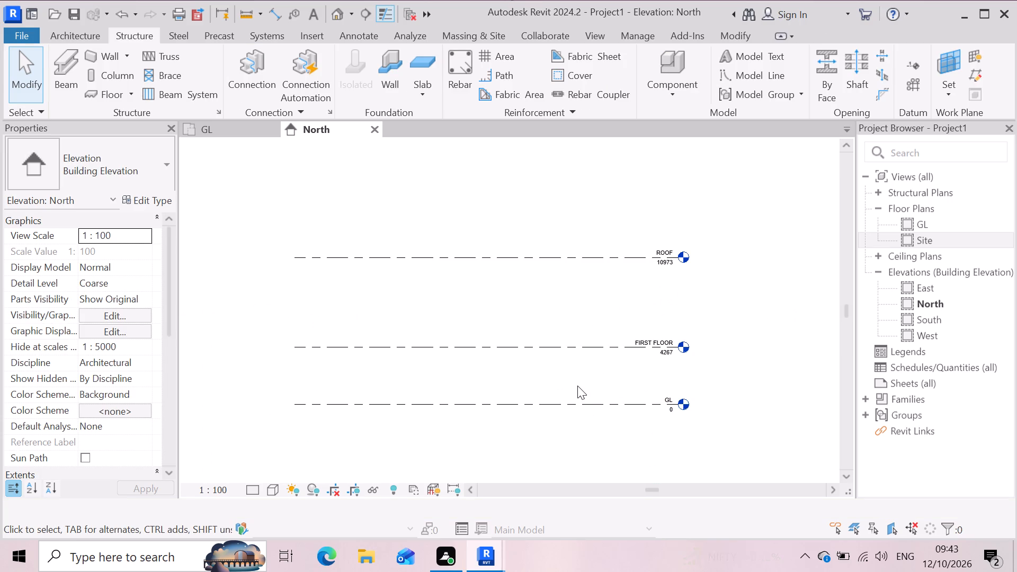
scroll(572, 373, "down", 1)
scroll(594, 387, "up", 2)
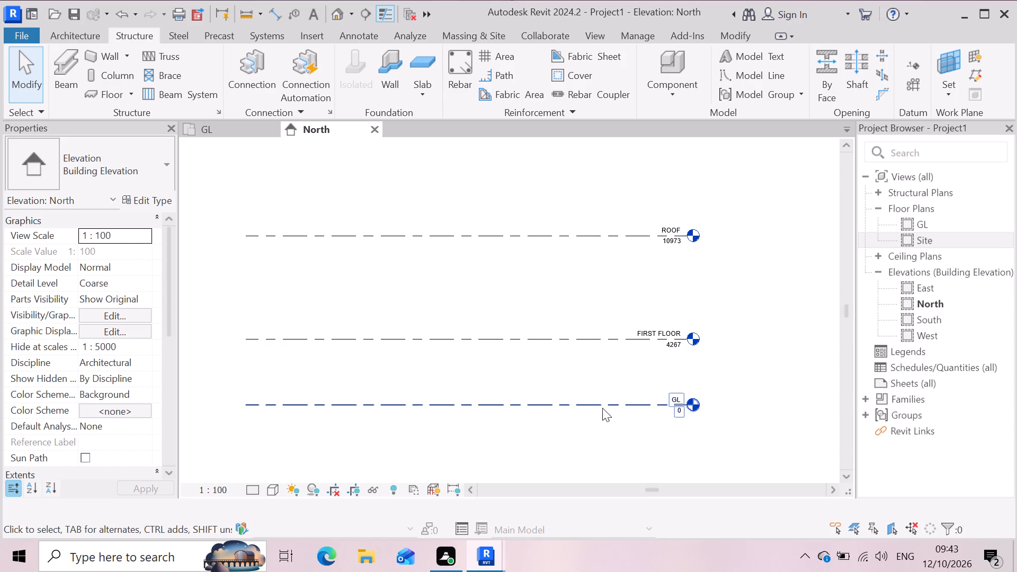
double_click(603, 407)
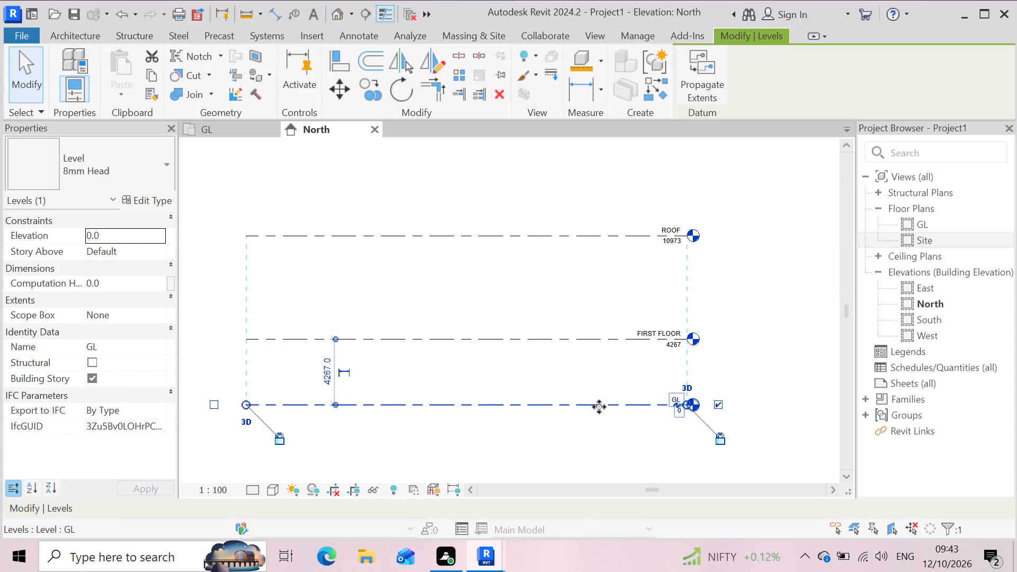
left_click(610, 425)
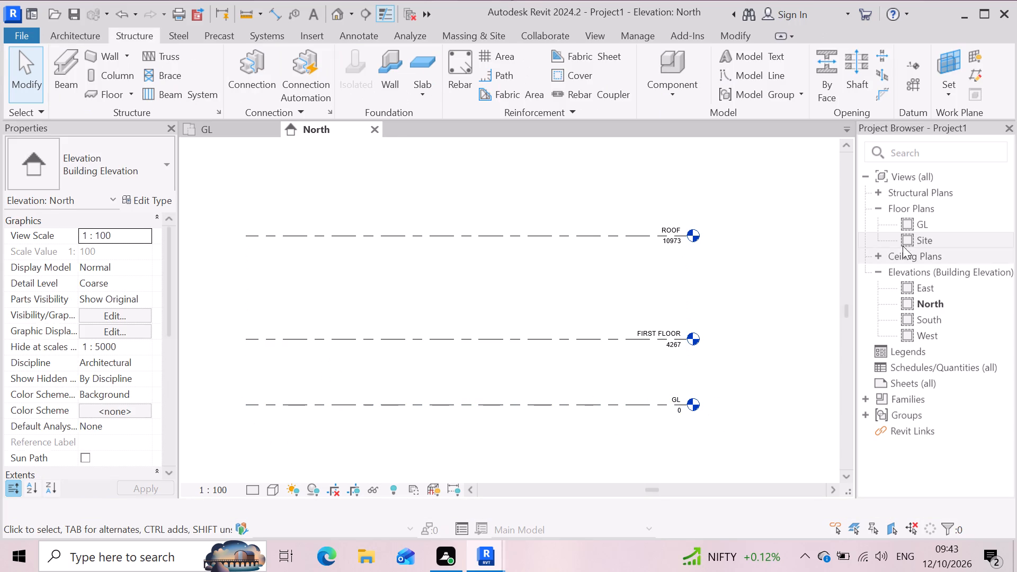
double_click(934, 226)
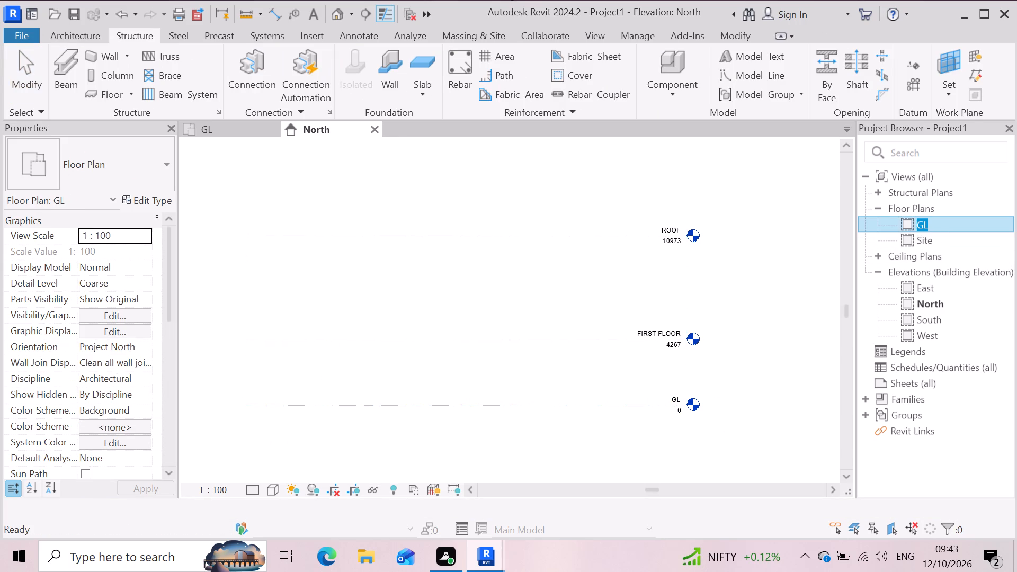
double_click(954, 229)
left_click(744, 344)
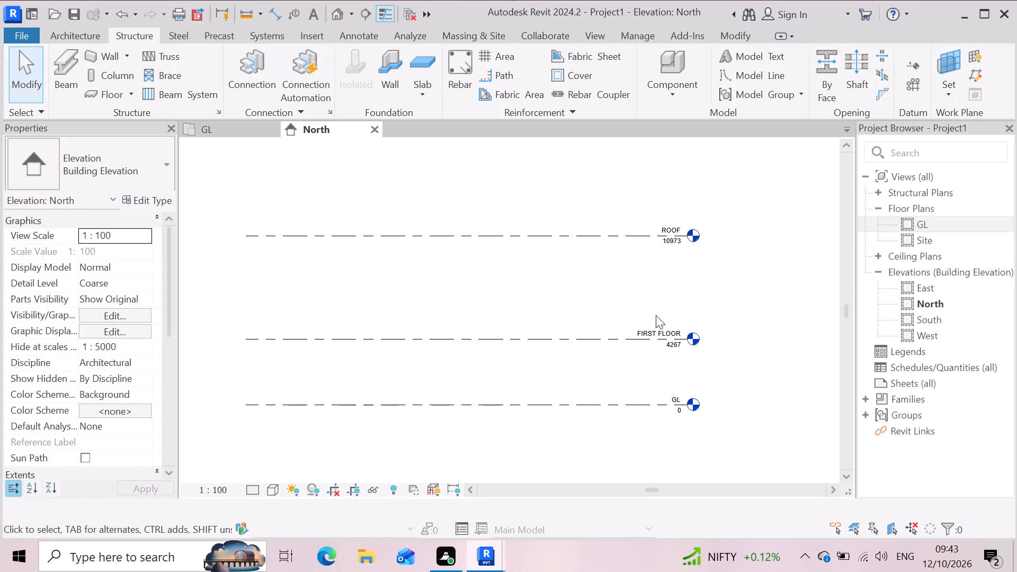
left_click(235, 128)
scroll(462, 304, "down", 1)
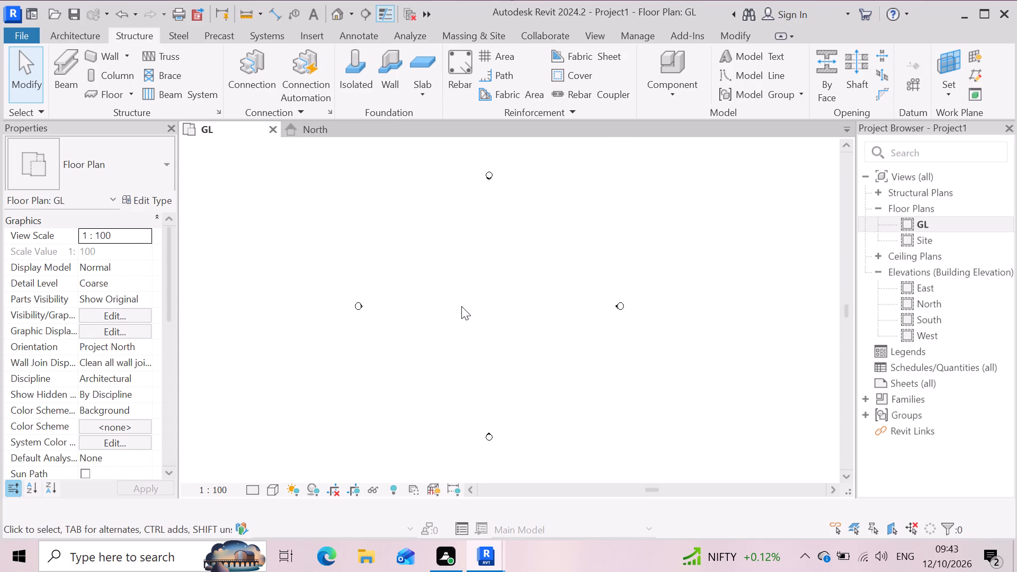
scroll(971, 254, "up", 7)
left_click(882, 196)
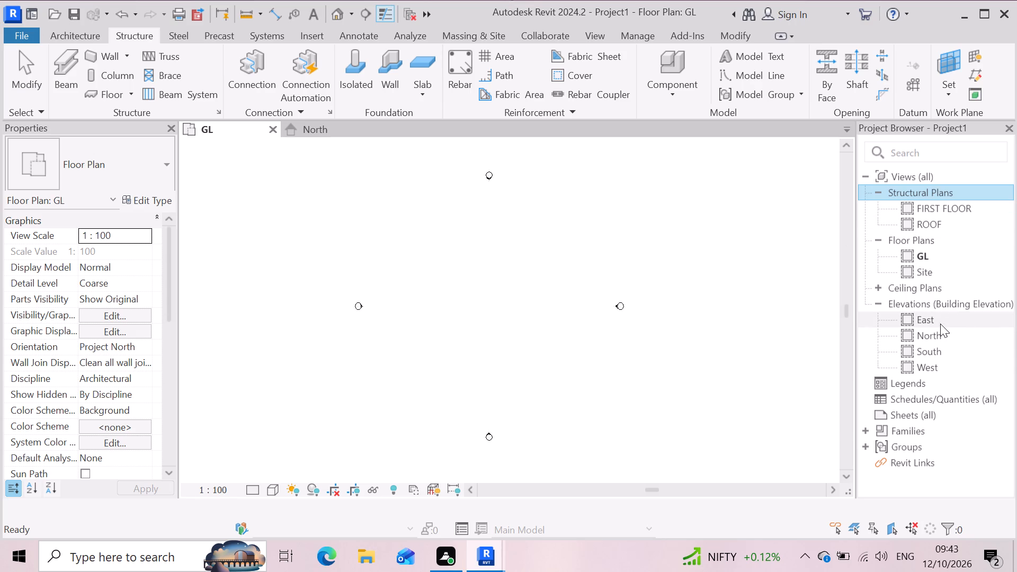
scroll(920, 260, "up", 10)
left_click(917, 257)
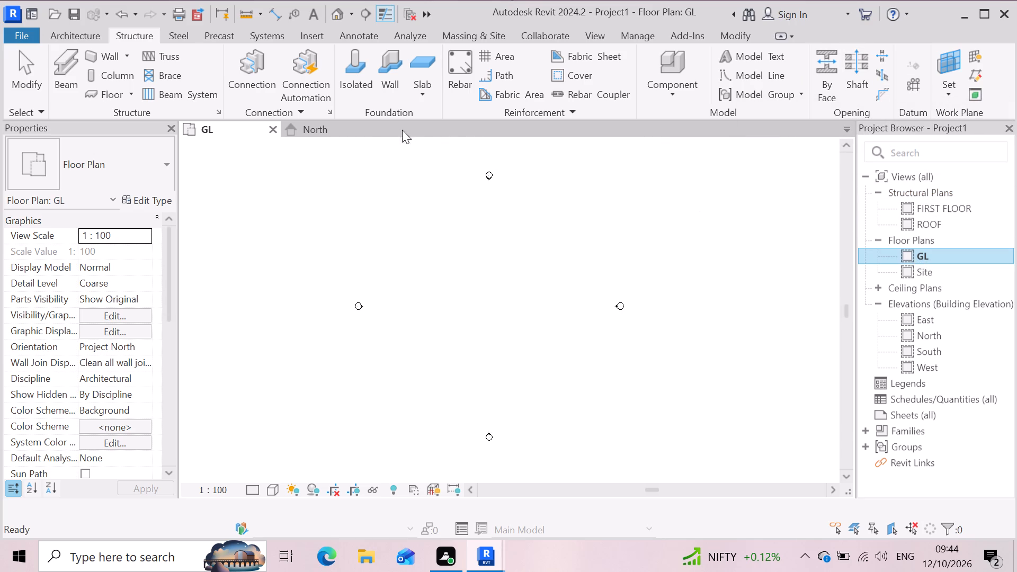
In the North elevation, delete the GL level together with its GL and Site floor plan views.
left_click(331, 128)
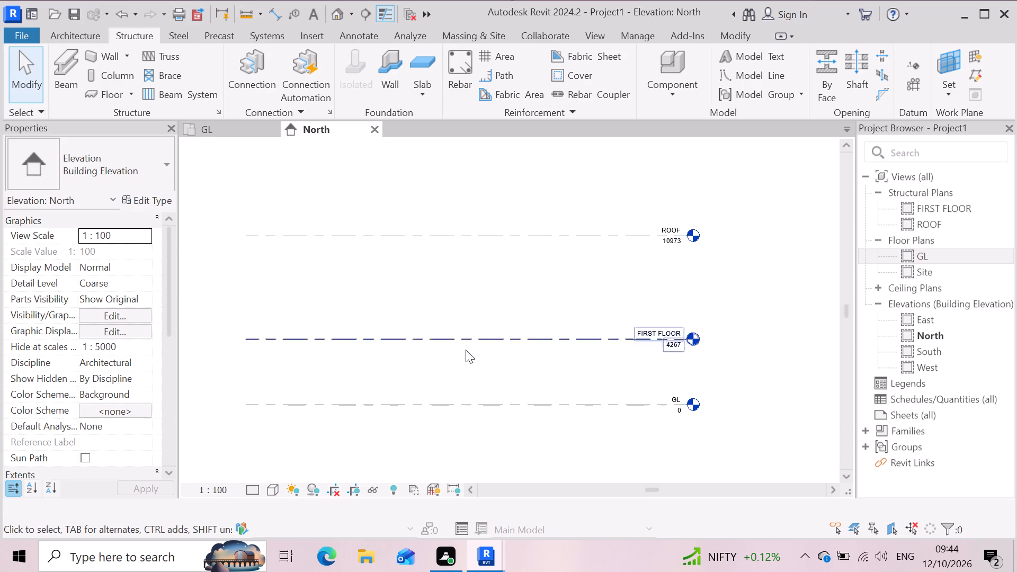
left_click(488, 403)
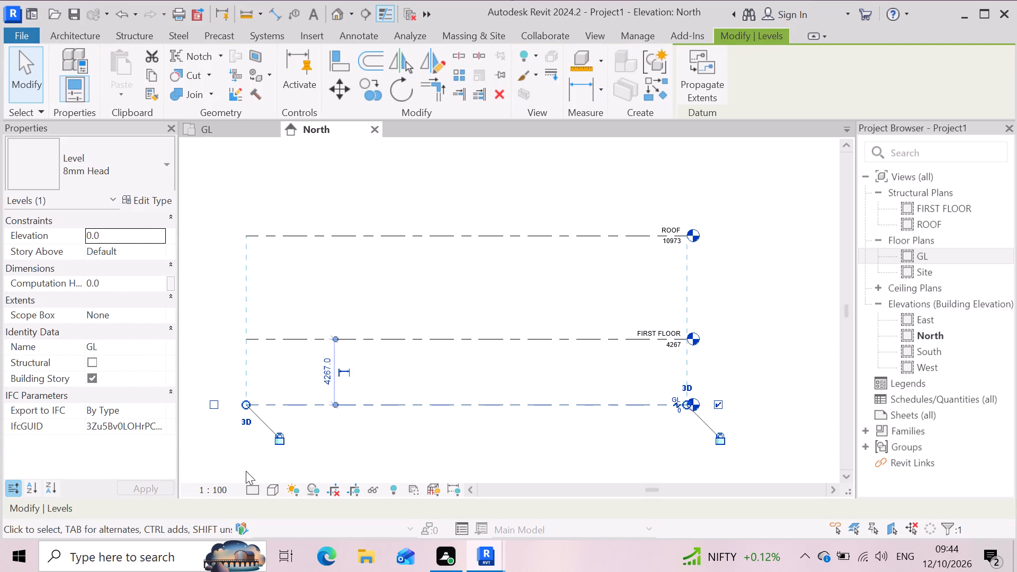
left_click(461, 444)
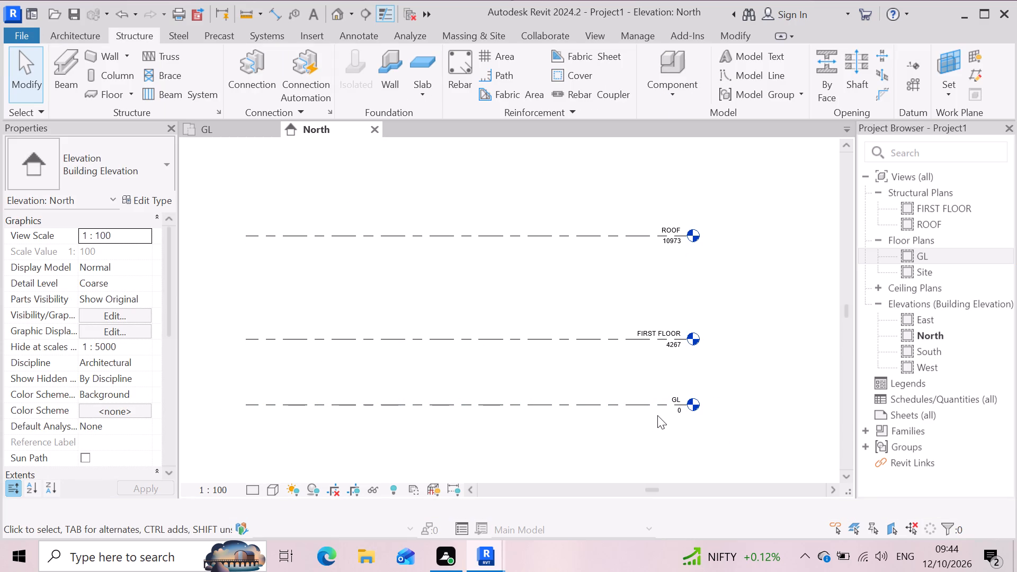
scroll(604, 406, "up", 5)
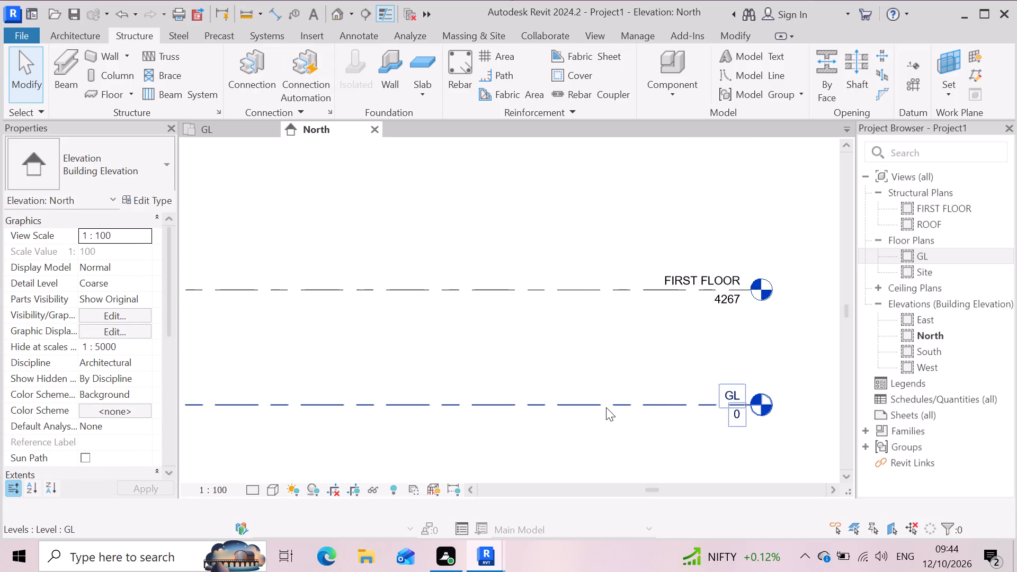
scroll(688, 347, "down", 2)
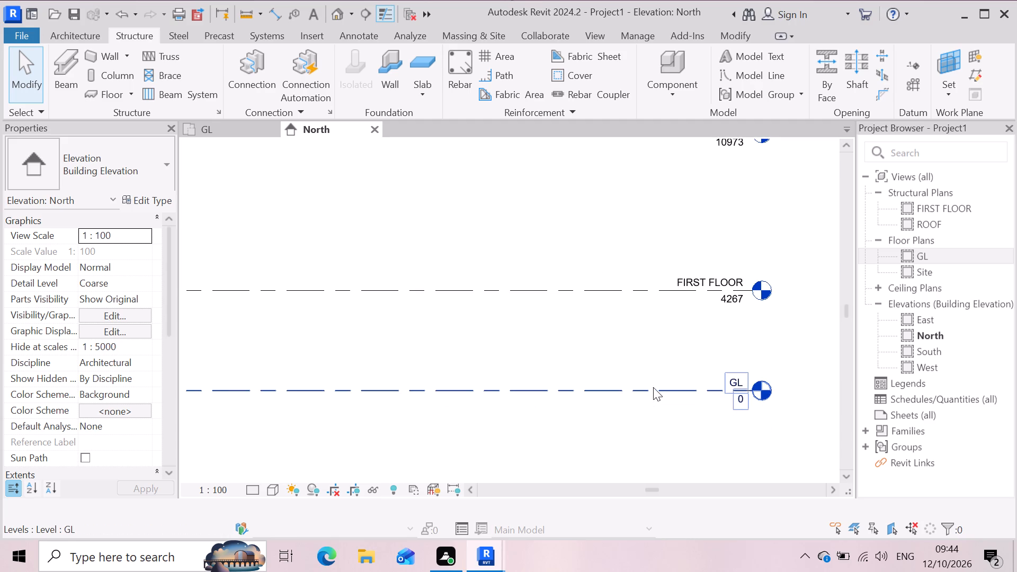
left_click_drag(653, 387, 653, 397)
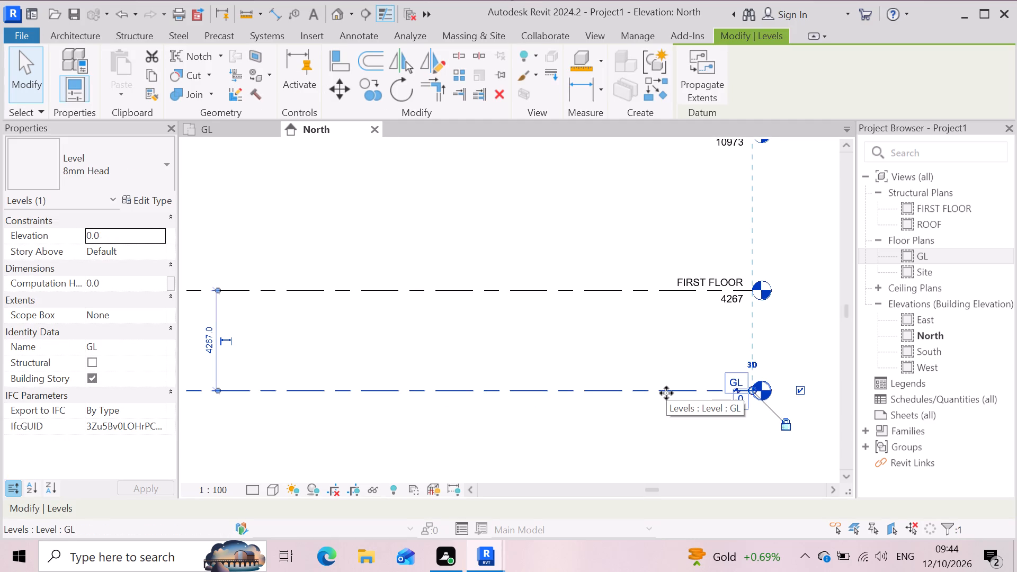
key("Delete")
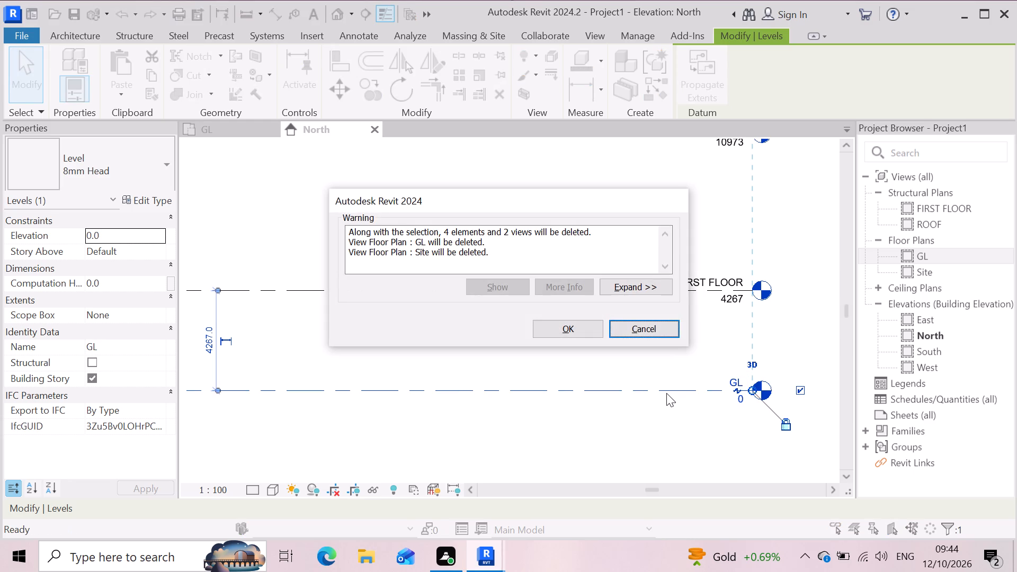
left_click(577, 325)
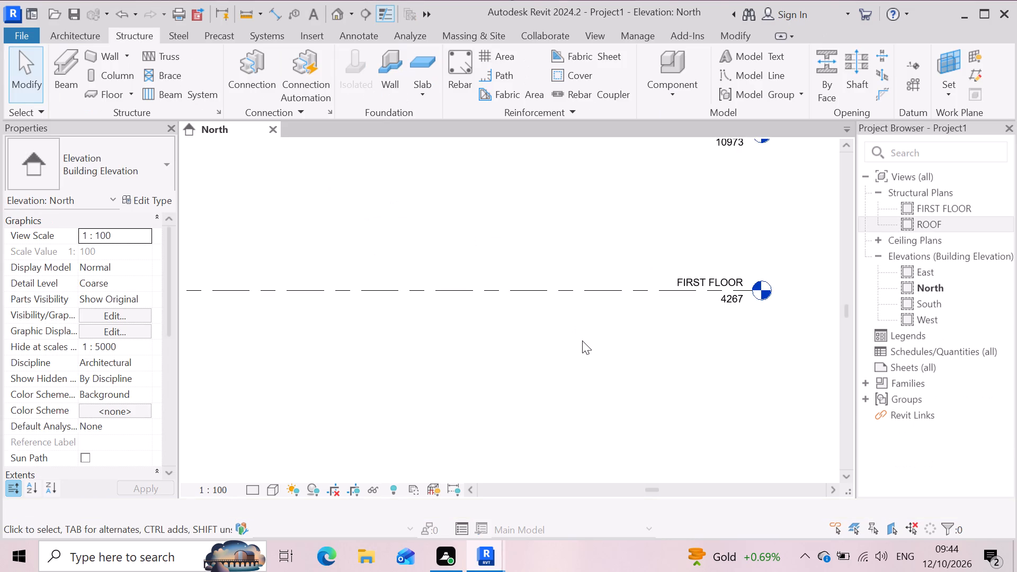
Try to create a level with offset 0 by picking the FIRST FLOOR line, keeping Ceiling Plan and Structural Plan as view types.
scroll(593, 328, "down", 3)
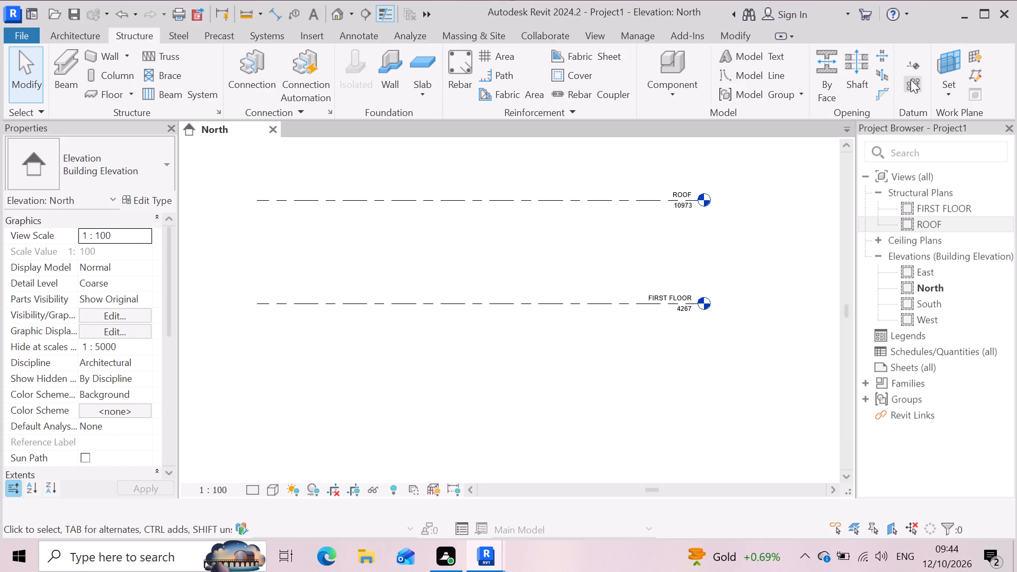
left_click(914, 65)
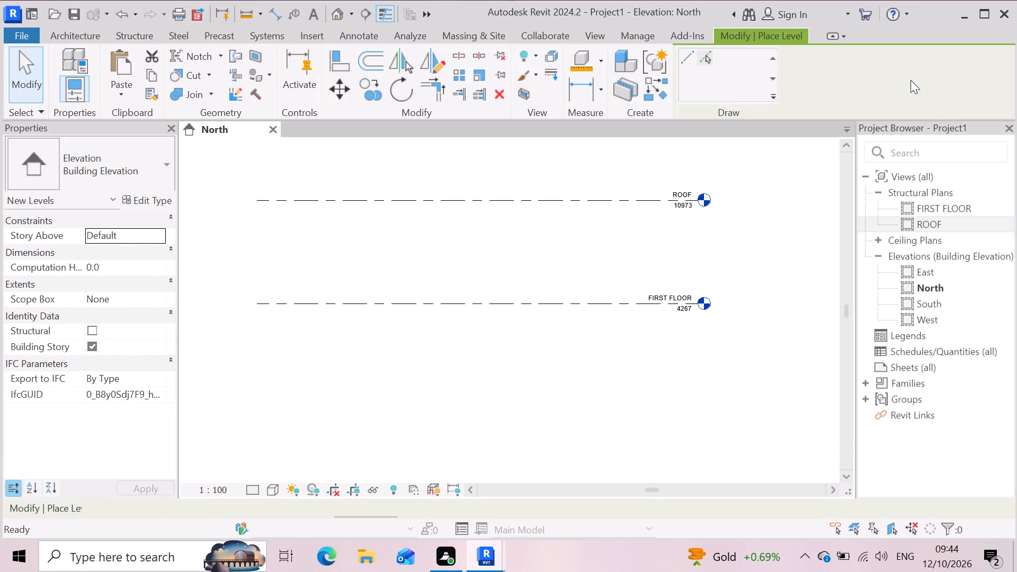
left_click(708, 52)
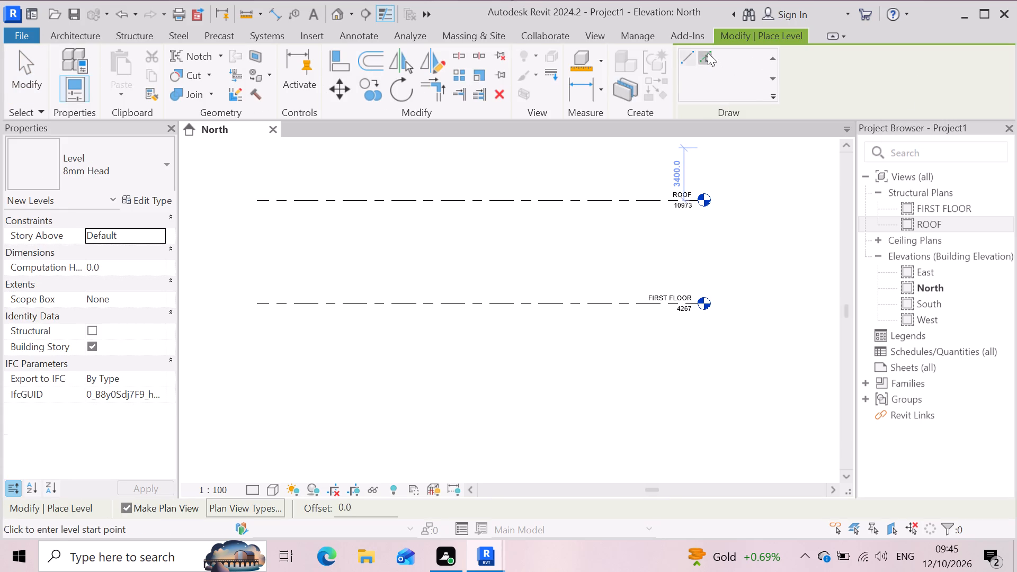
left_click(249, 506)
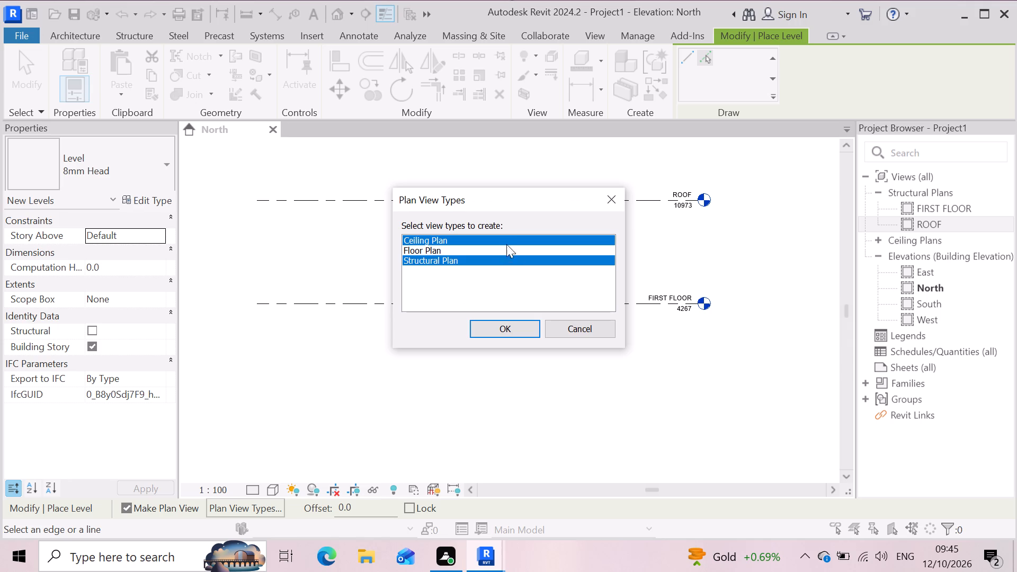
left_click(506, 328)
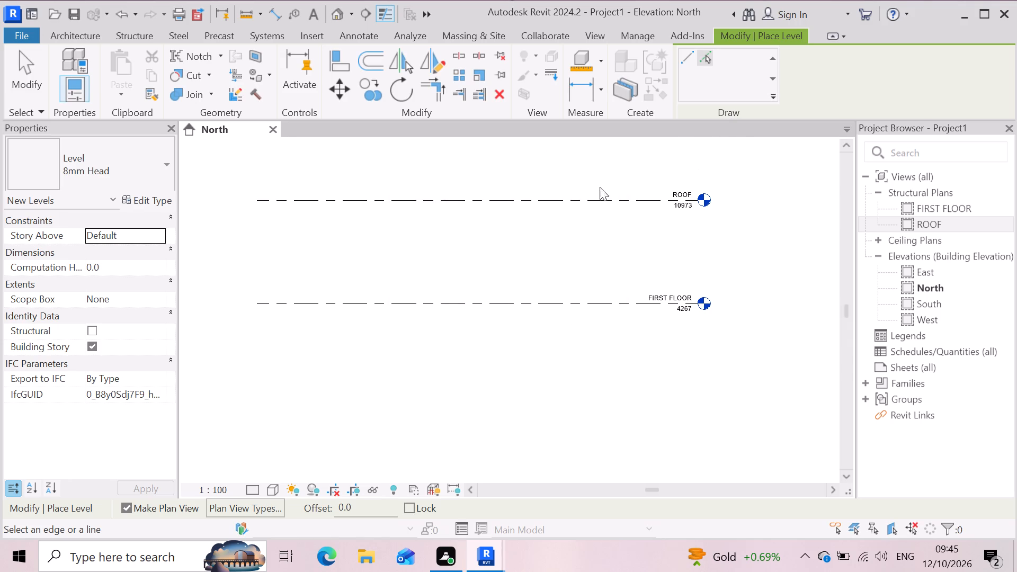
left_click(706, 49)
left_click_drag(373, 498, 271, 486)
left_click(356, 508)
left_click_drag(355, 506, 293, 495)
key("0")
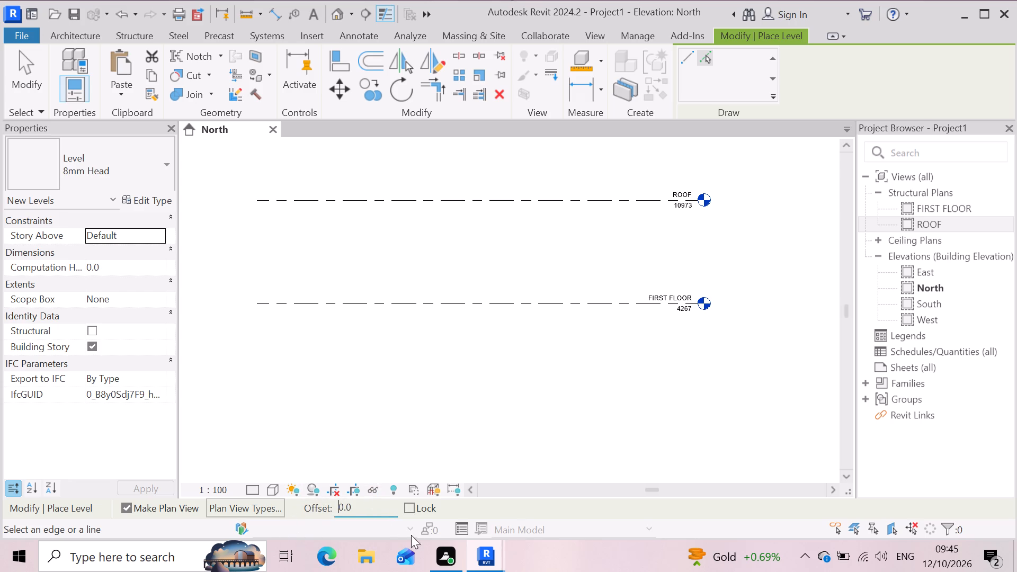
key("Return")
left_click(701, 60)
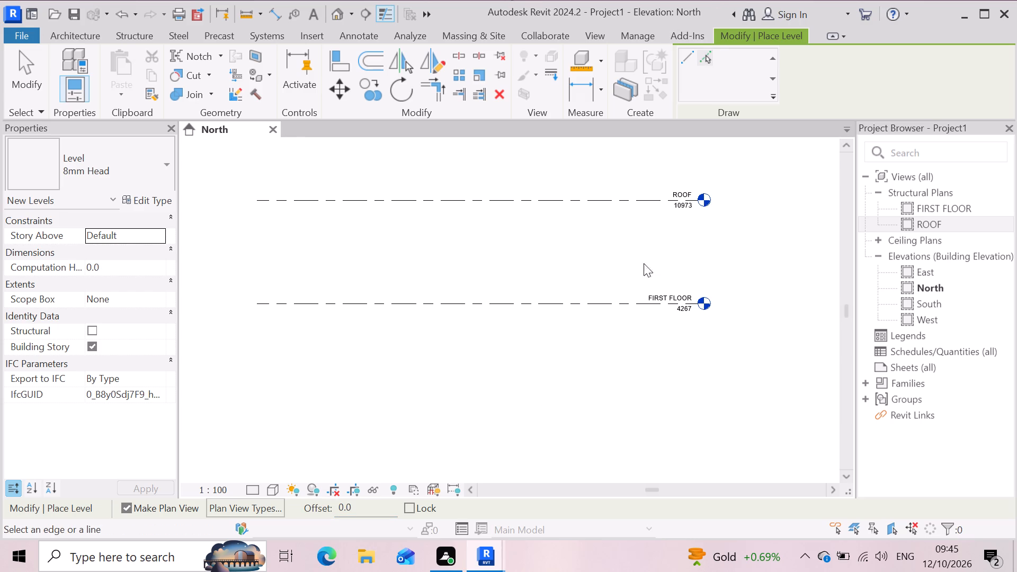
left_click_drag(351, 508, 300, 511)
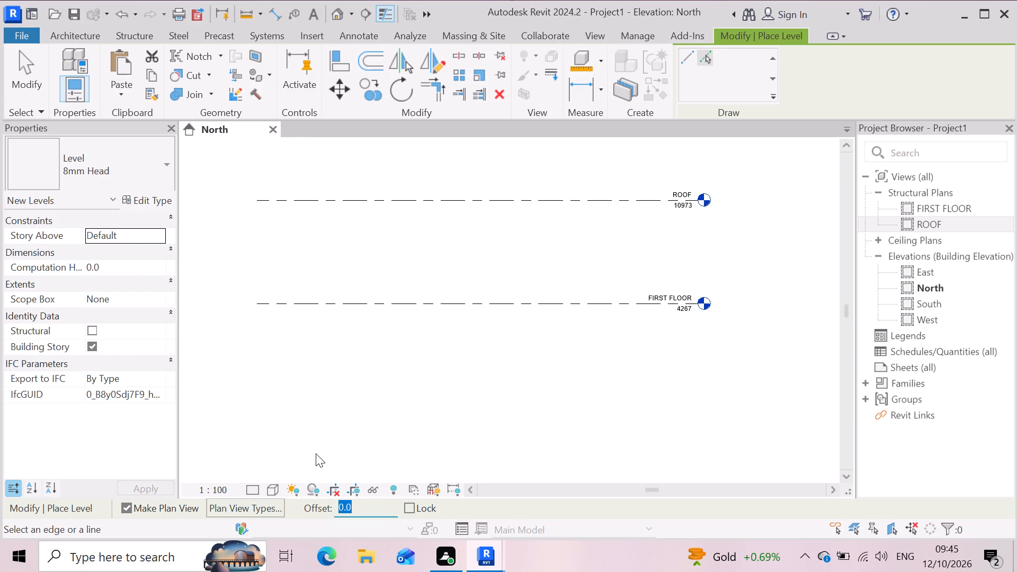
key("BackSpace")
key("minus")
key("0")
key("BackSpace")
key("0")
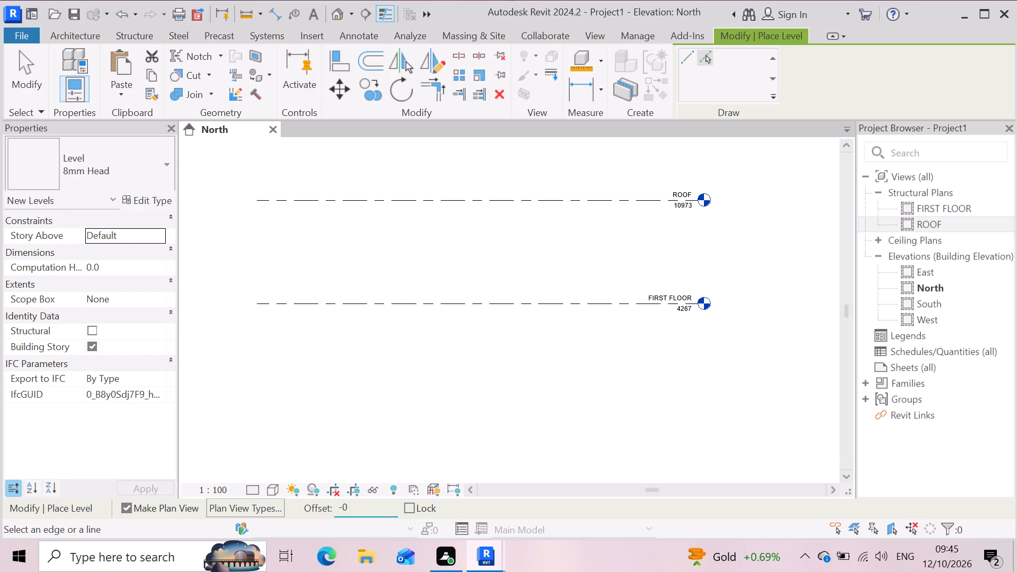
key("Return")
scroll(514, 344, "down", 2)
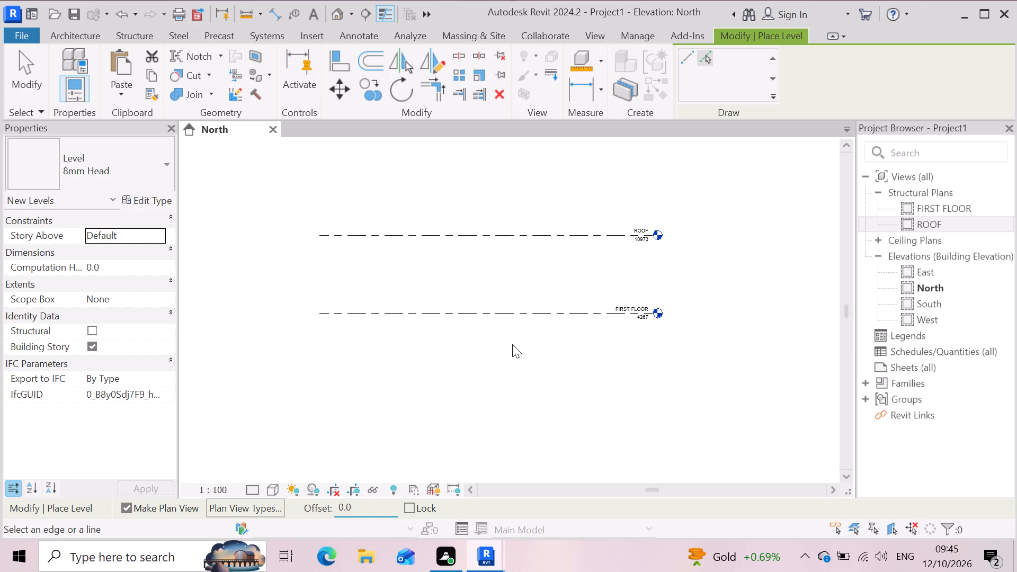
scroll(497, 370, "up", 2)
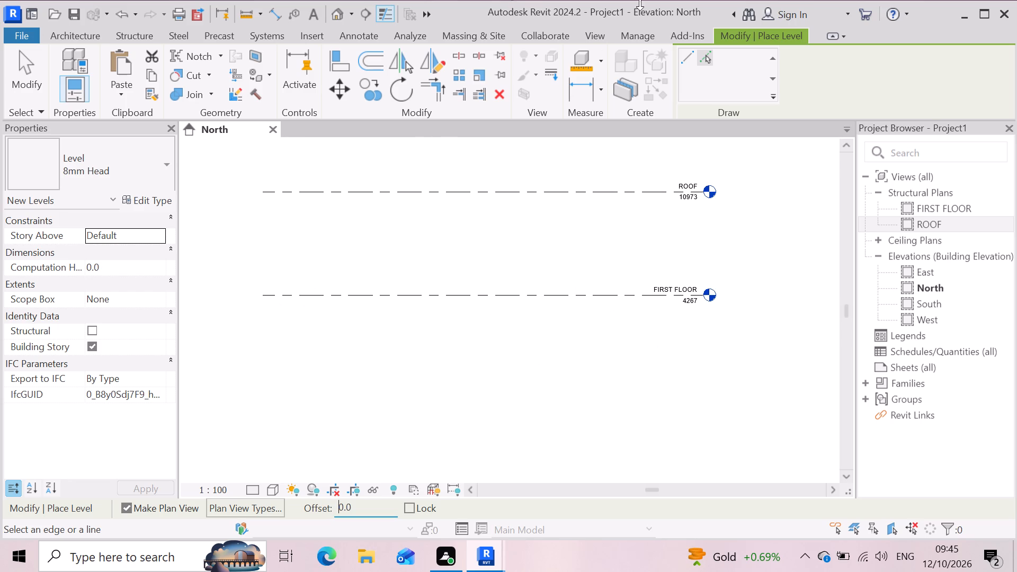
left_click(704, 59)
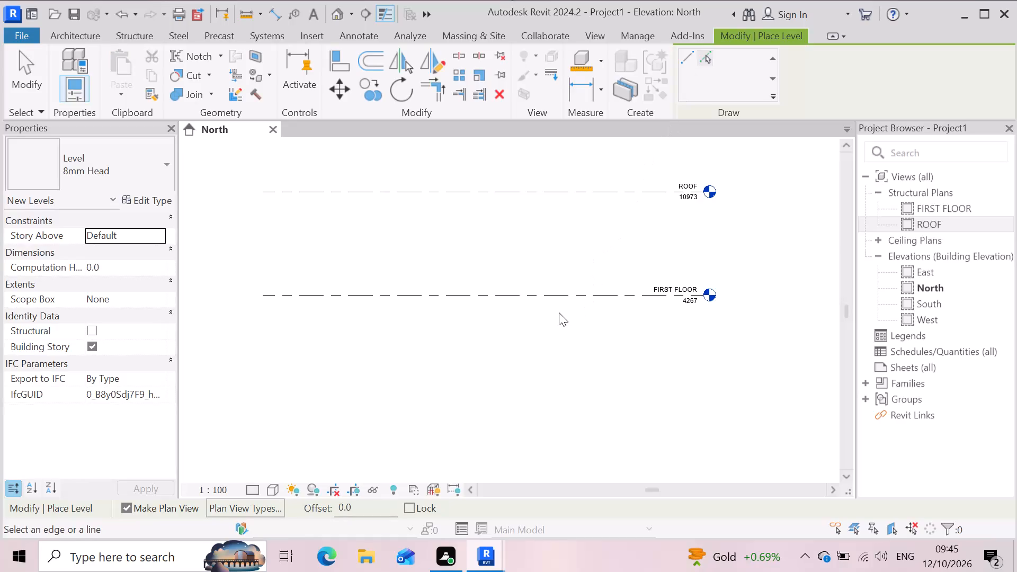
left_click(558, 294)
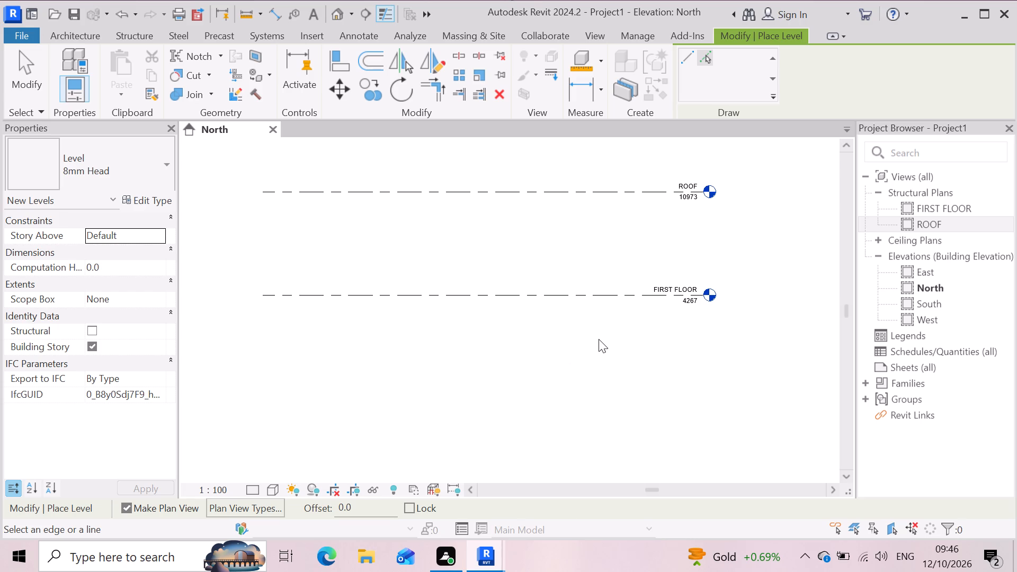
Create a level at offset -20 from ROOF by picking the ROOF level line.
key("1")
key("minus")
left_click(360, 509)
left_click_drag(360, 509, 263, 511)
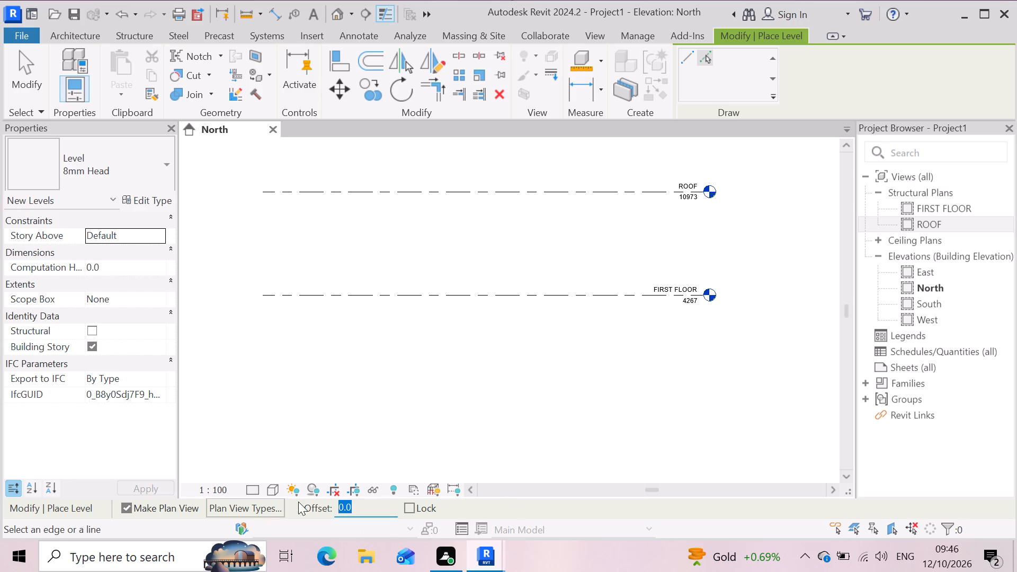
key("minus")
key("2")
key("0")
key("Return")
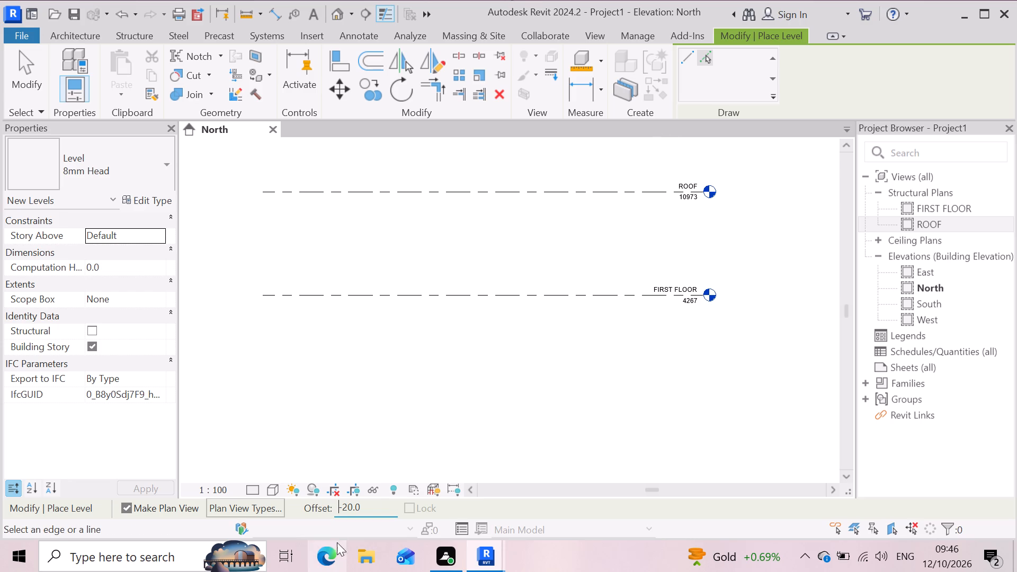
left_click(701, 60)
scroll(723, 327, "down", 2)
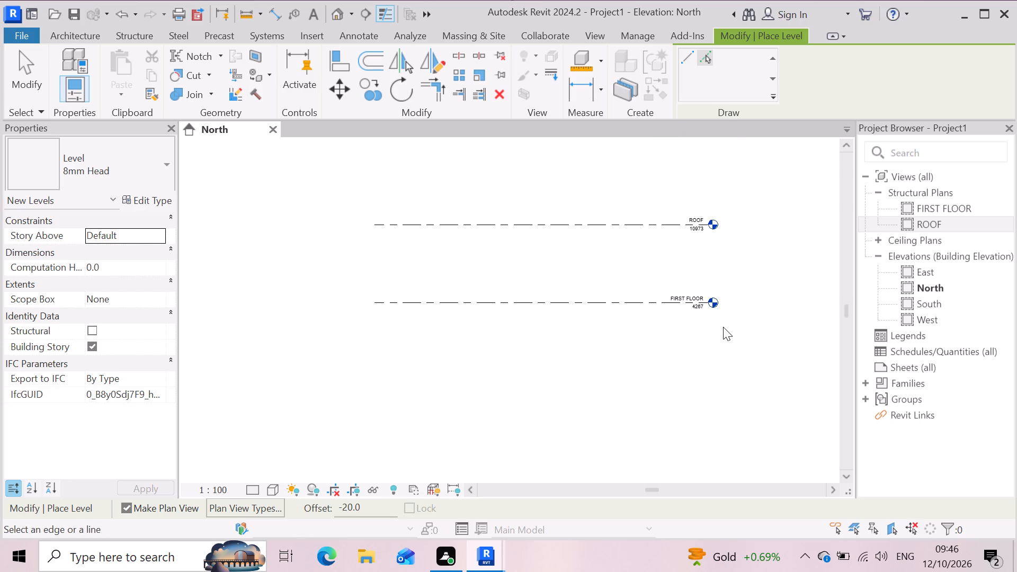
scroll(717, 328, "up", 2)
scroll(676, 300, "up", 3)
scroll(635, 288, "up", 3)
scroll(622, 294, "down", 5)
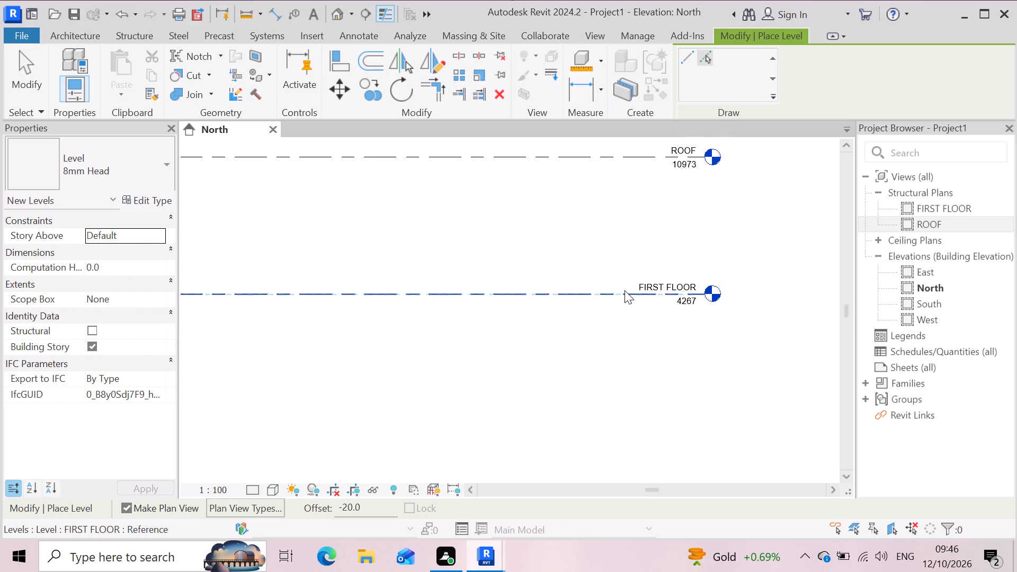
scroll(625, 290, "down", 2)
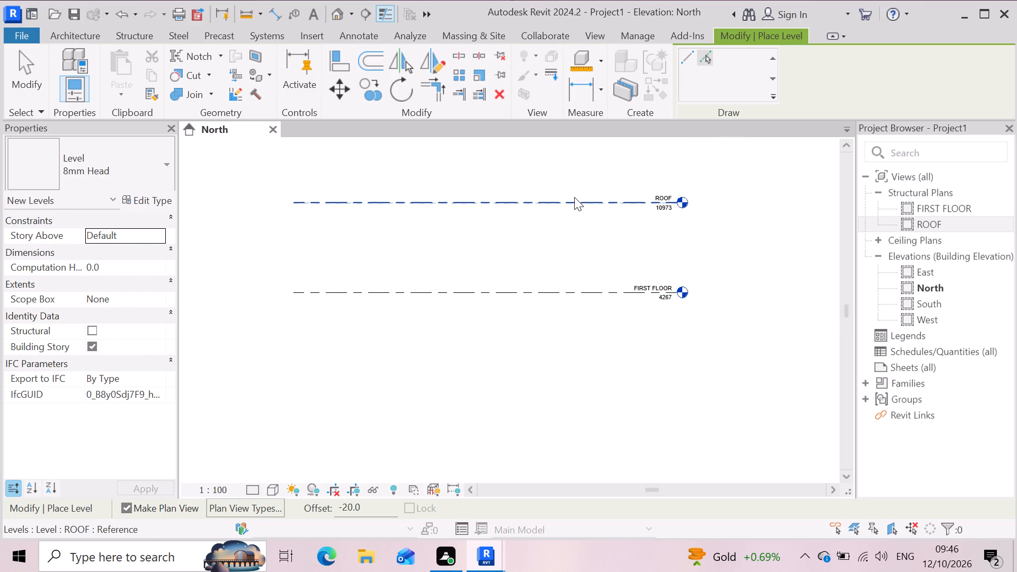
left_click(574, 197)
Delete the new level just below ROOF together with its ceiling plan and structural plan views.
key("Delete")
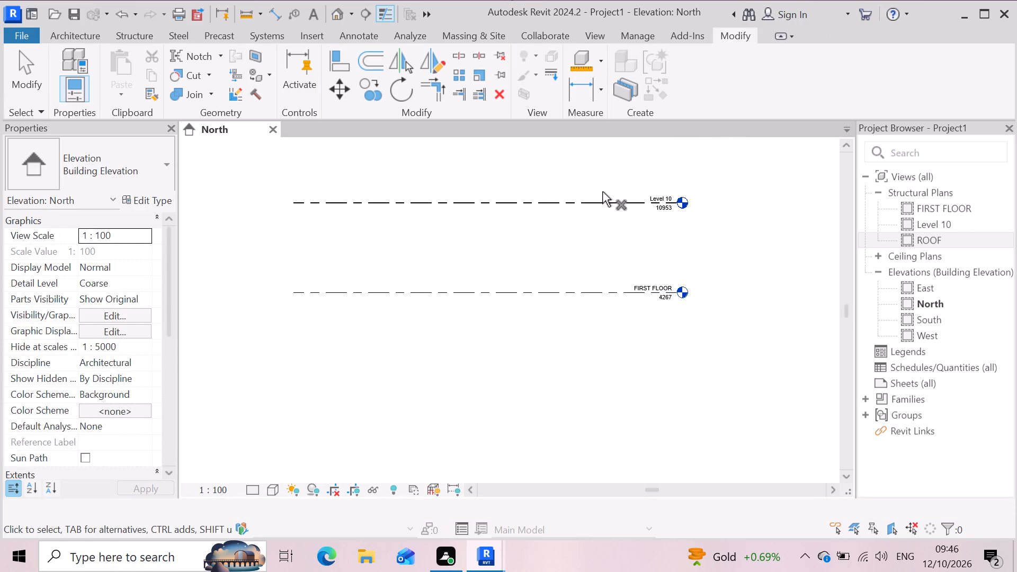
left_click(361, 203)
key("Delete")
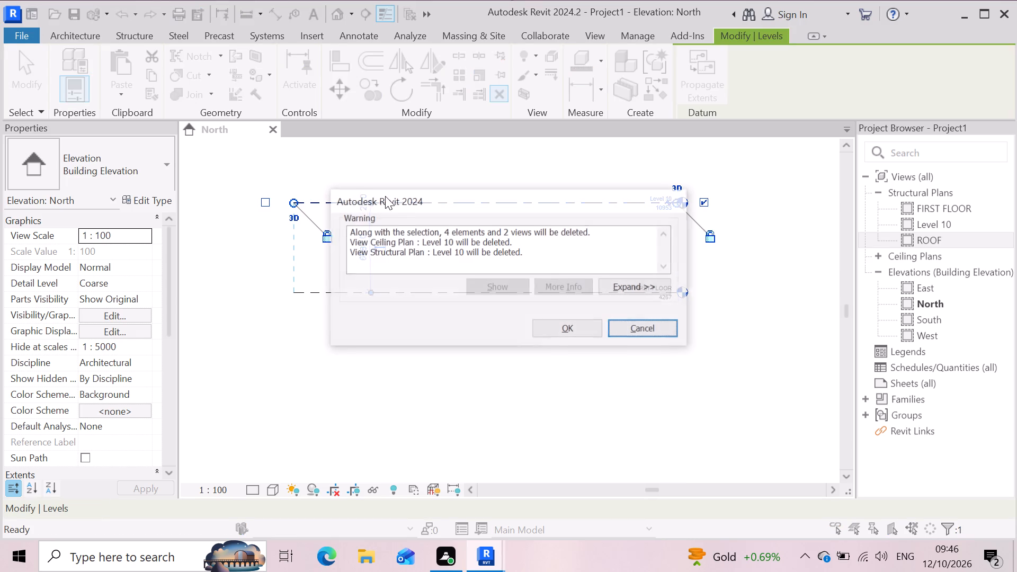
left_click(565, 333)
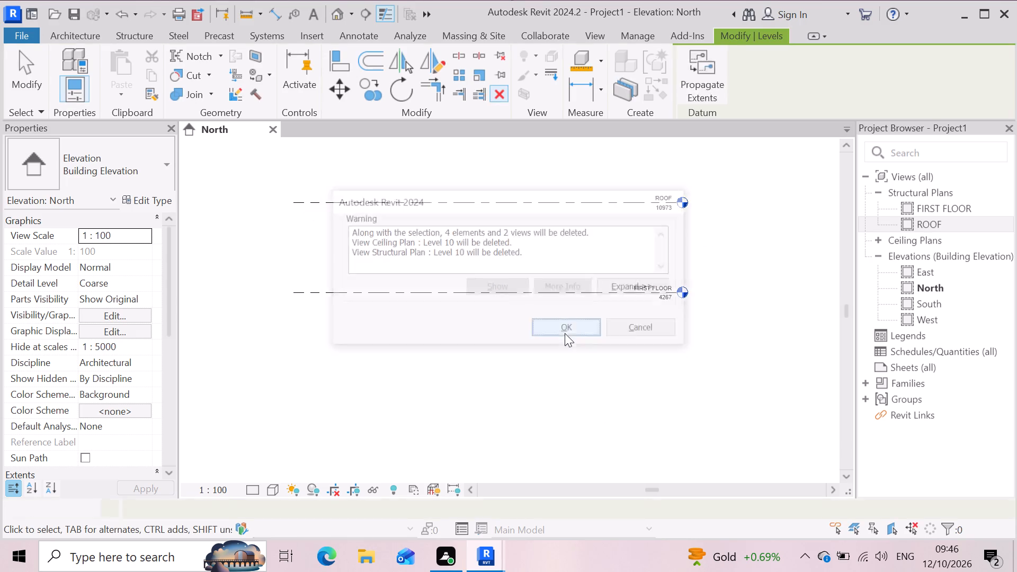
Delete the FIRST FLOOR level together with its structural plan view in the North elevation.
left_click(572, 294)
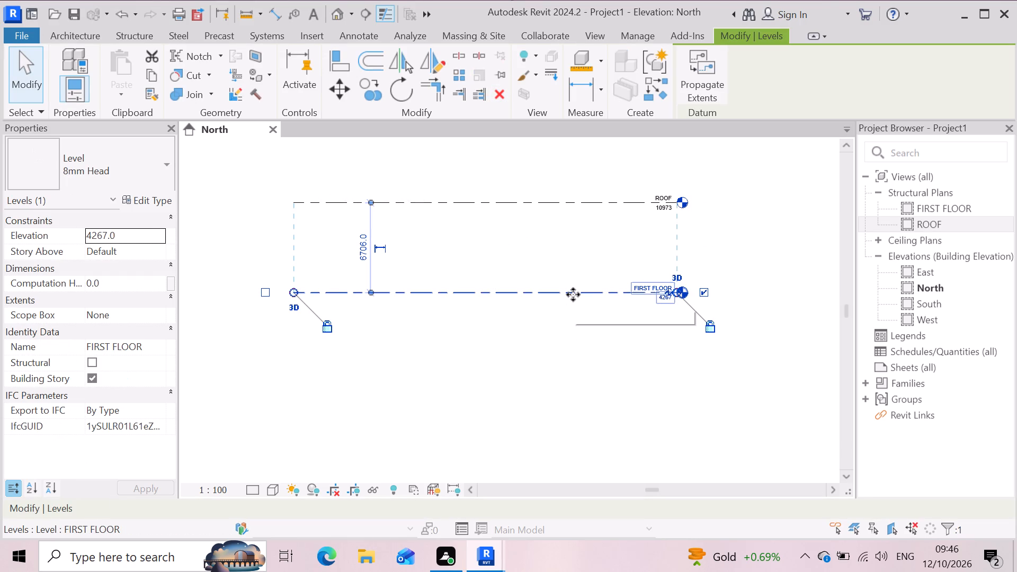
key("Delete")
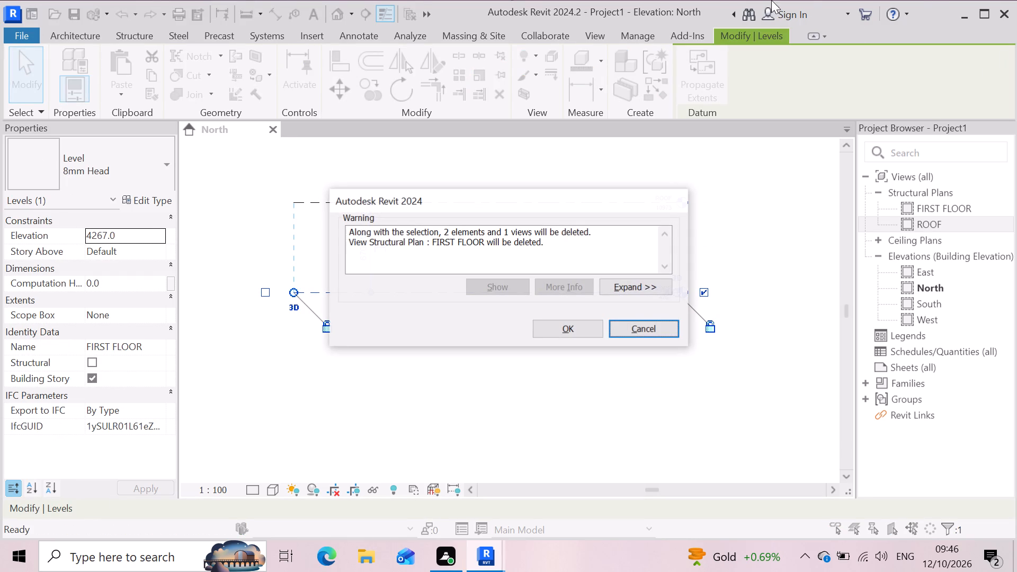
left_click(576, 336)
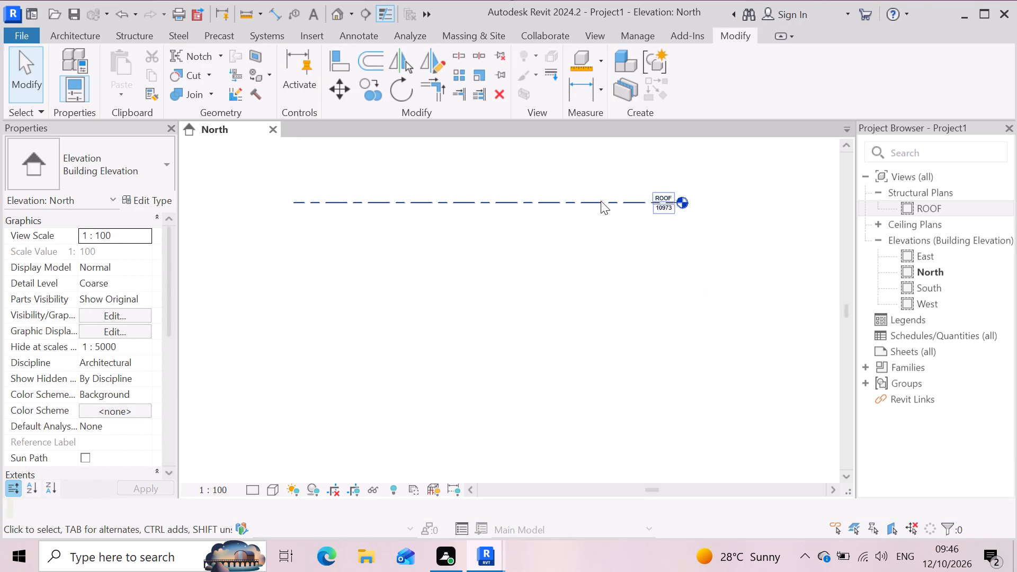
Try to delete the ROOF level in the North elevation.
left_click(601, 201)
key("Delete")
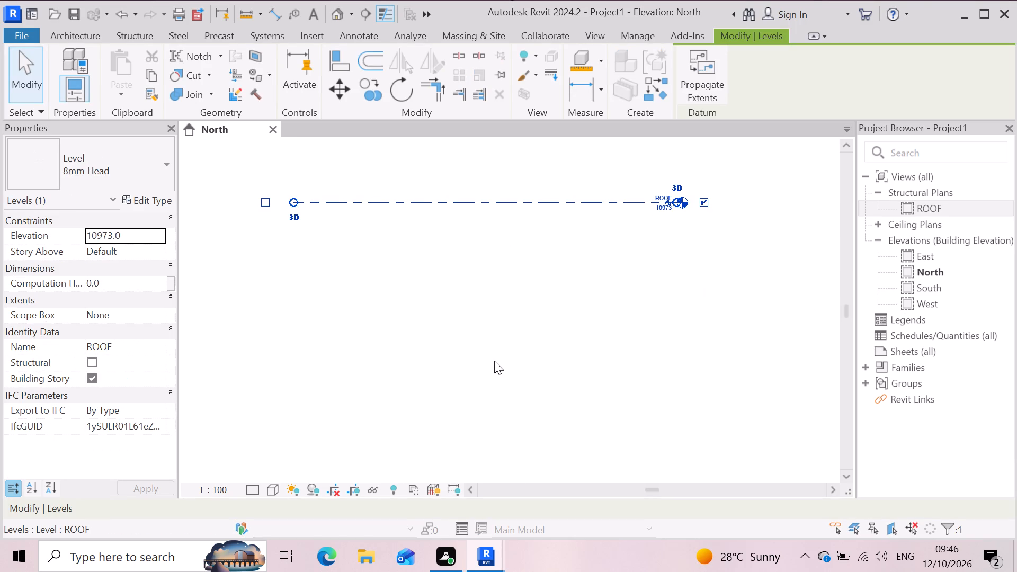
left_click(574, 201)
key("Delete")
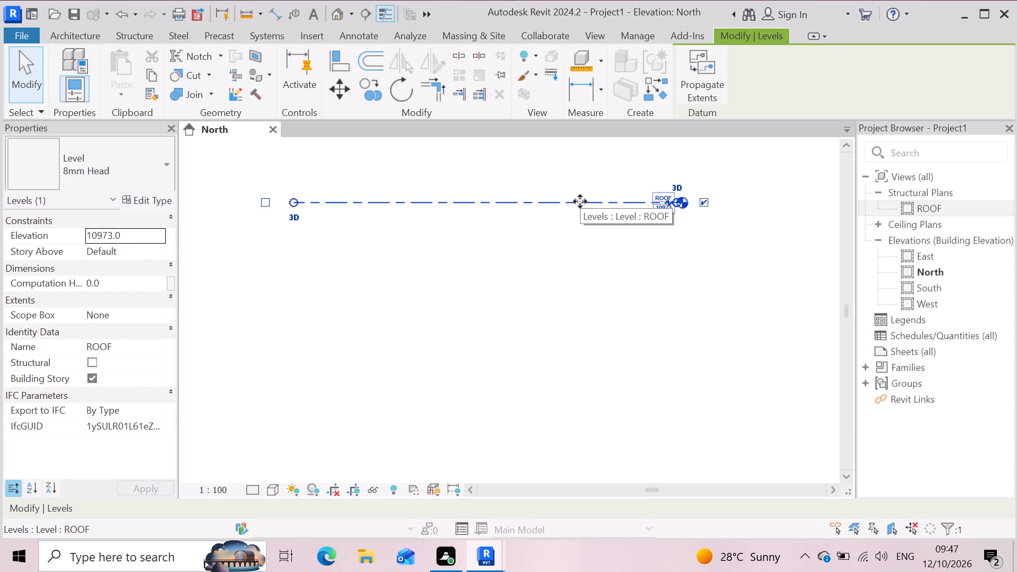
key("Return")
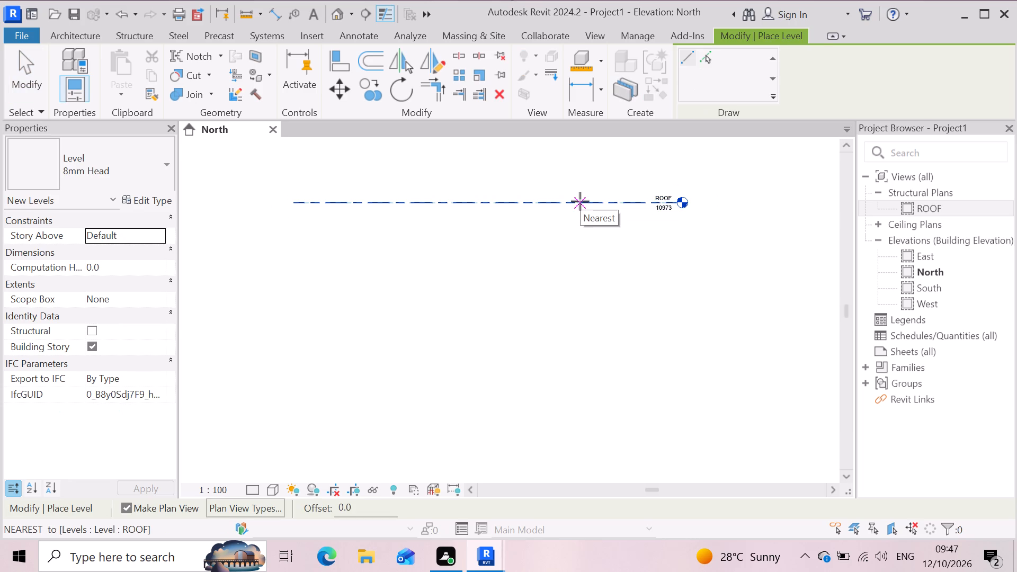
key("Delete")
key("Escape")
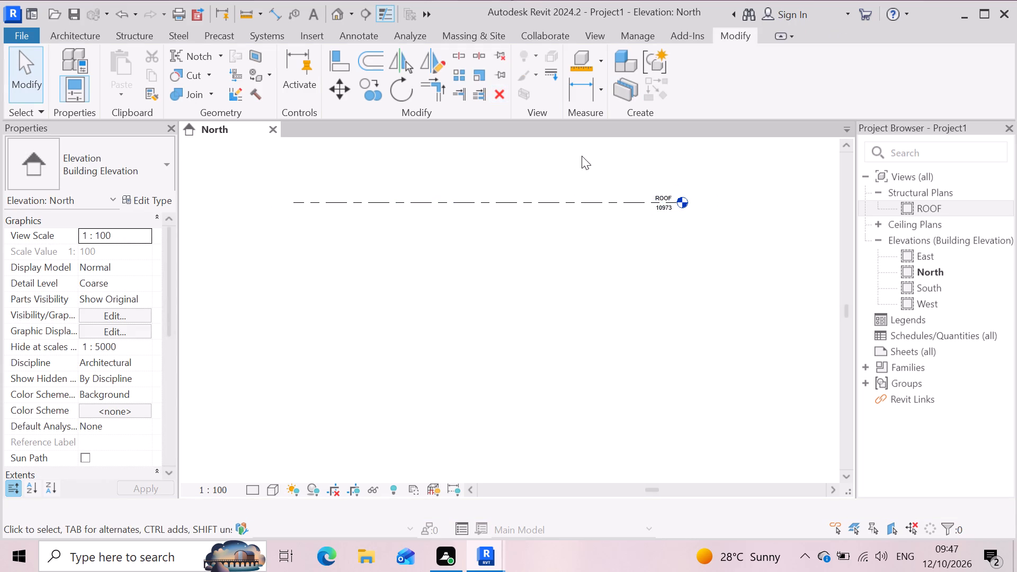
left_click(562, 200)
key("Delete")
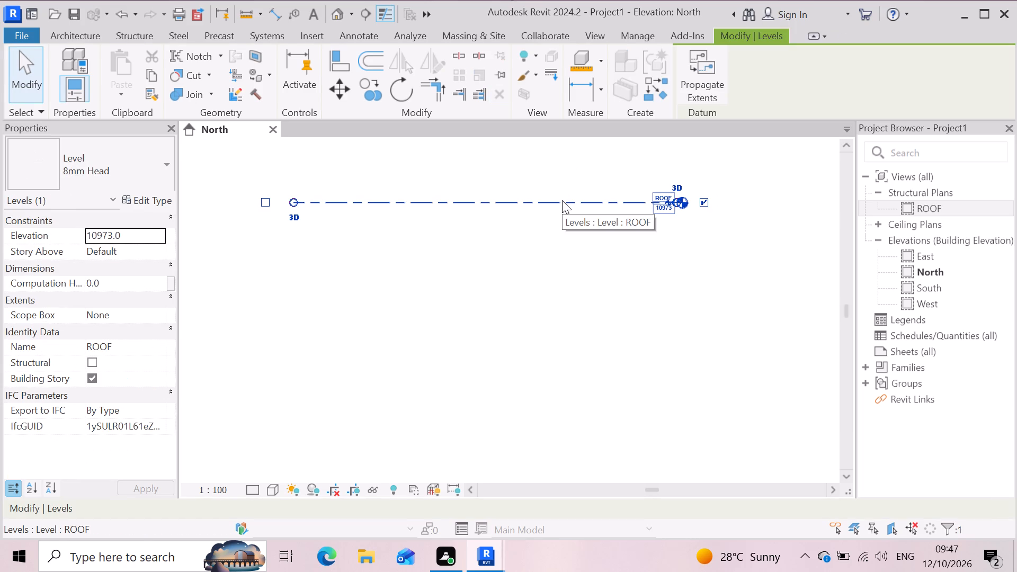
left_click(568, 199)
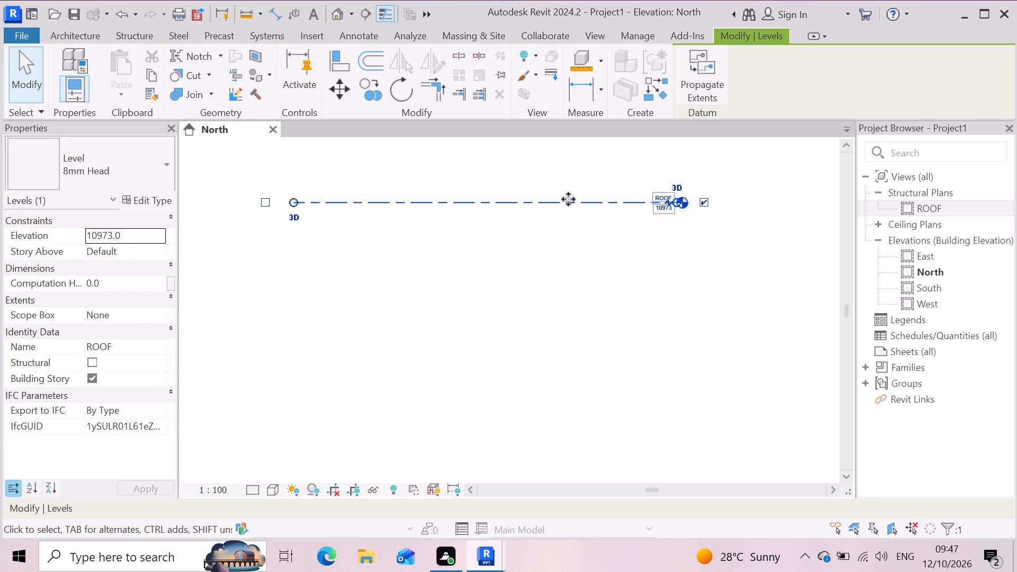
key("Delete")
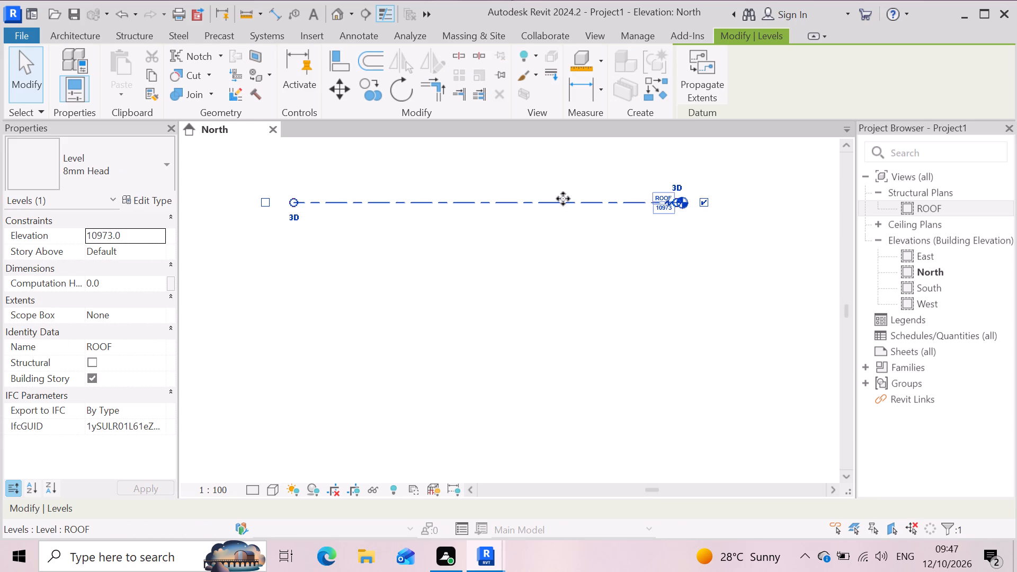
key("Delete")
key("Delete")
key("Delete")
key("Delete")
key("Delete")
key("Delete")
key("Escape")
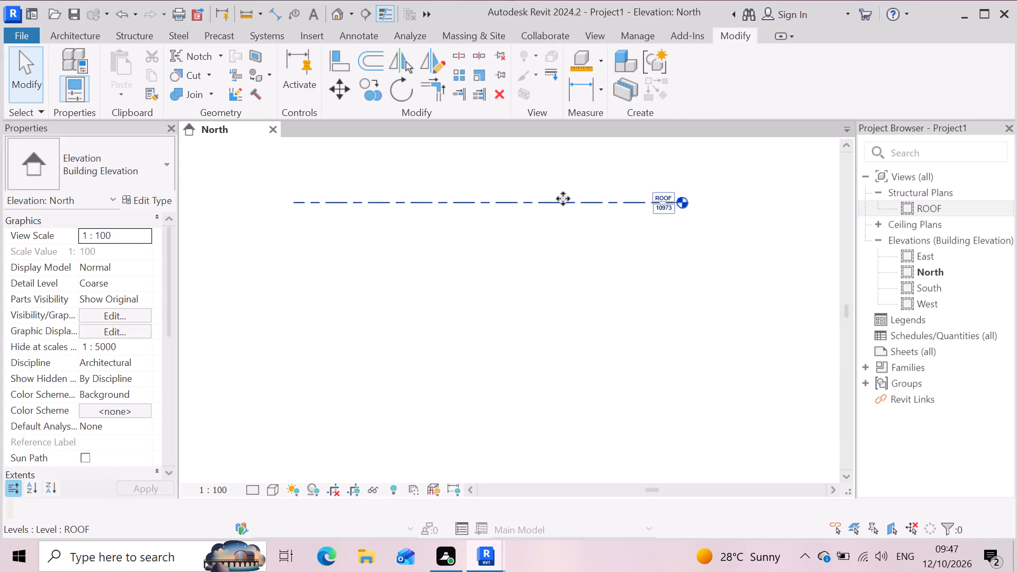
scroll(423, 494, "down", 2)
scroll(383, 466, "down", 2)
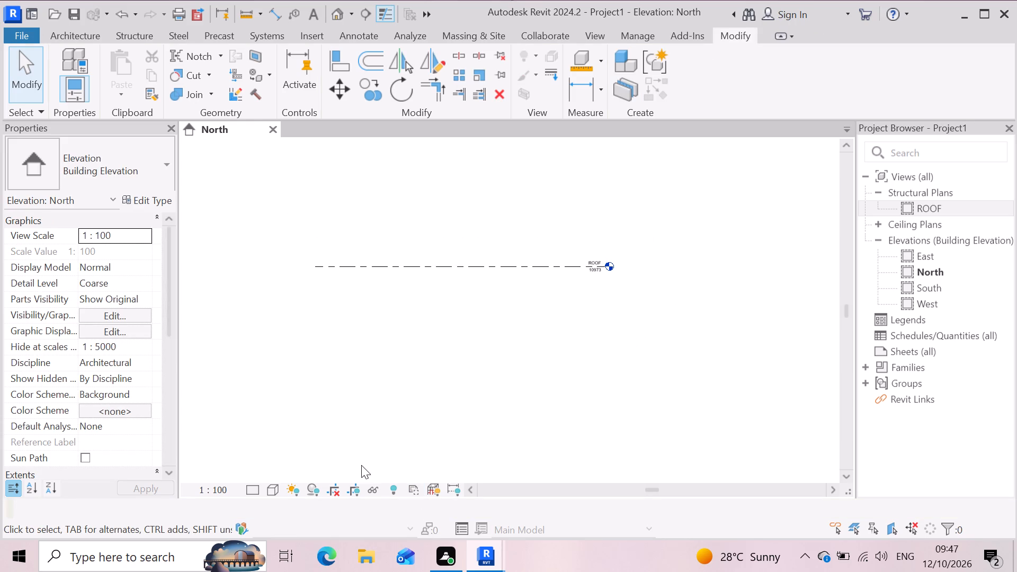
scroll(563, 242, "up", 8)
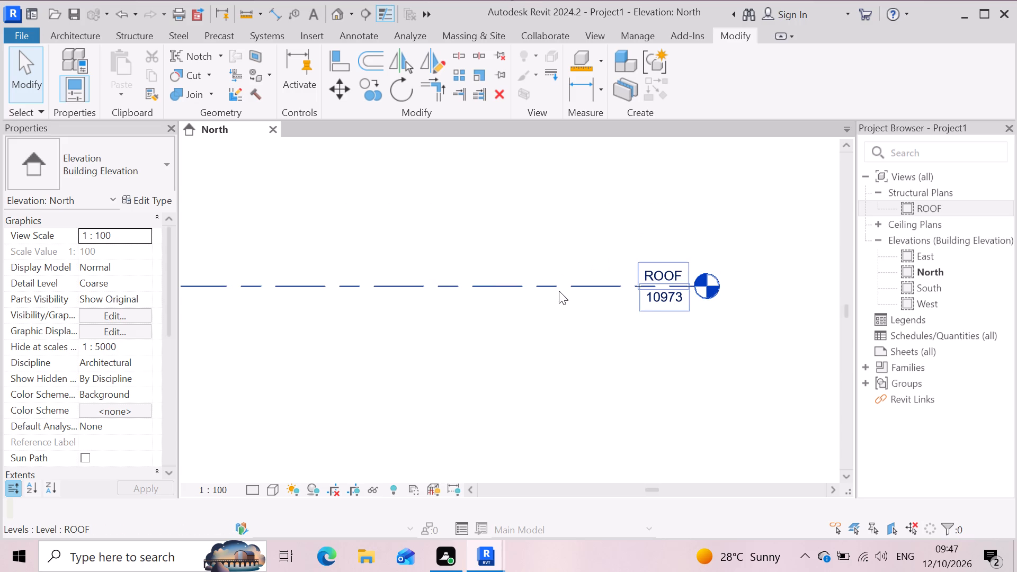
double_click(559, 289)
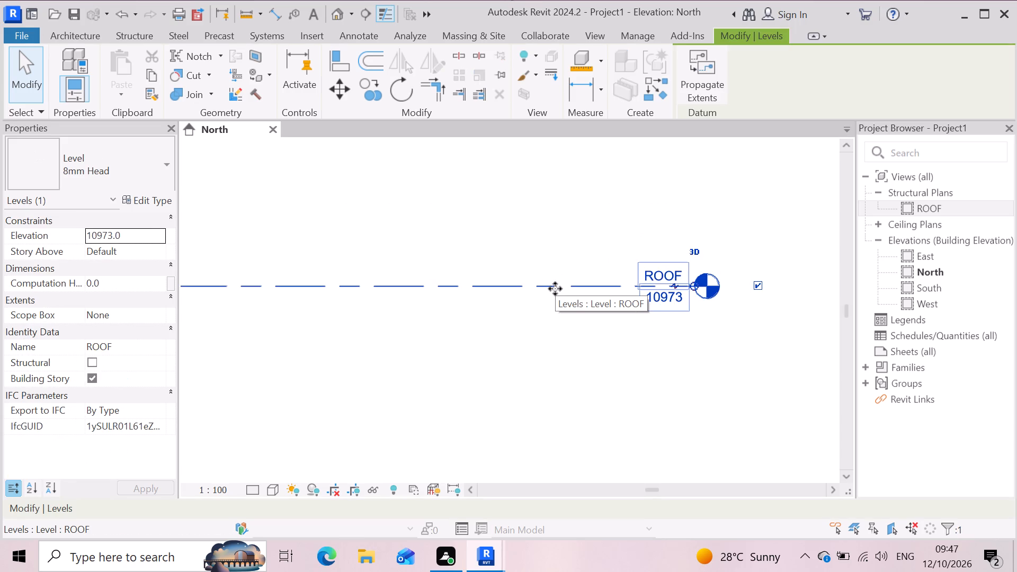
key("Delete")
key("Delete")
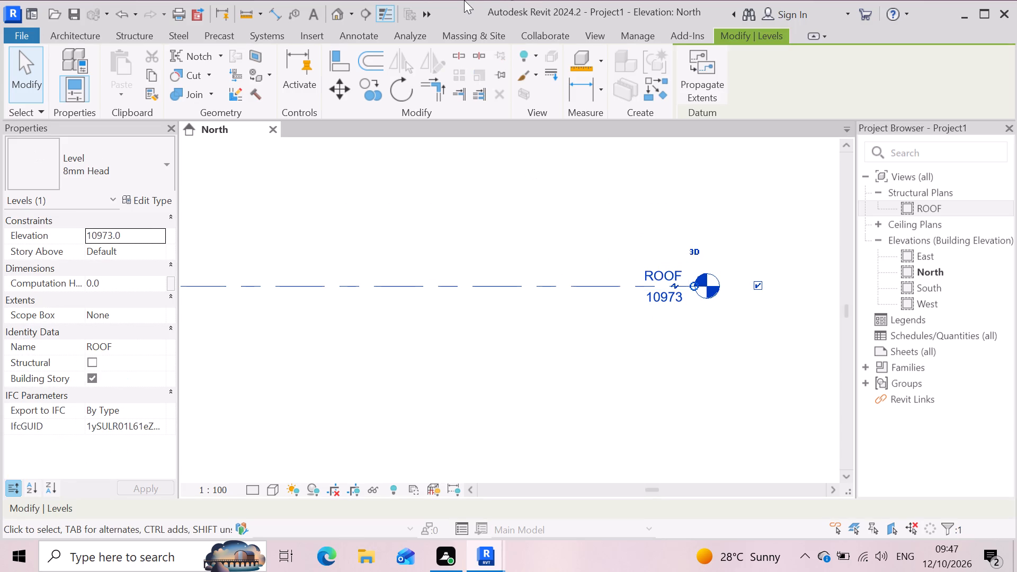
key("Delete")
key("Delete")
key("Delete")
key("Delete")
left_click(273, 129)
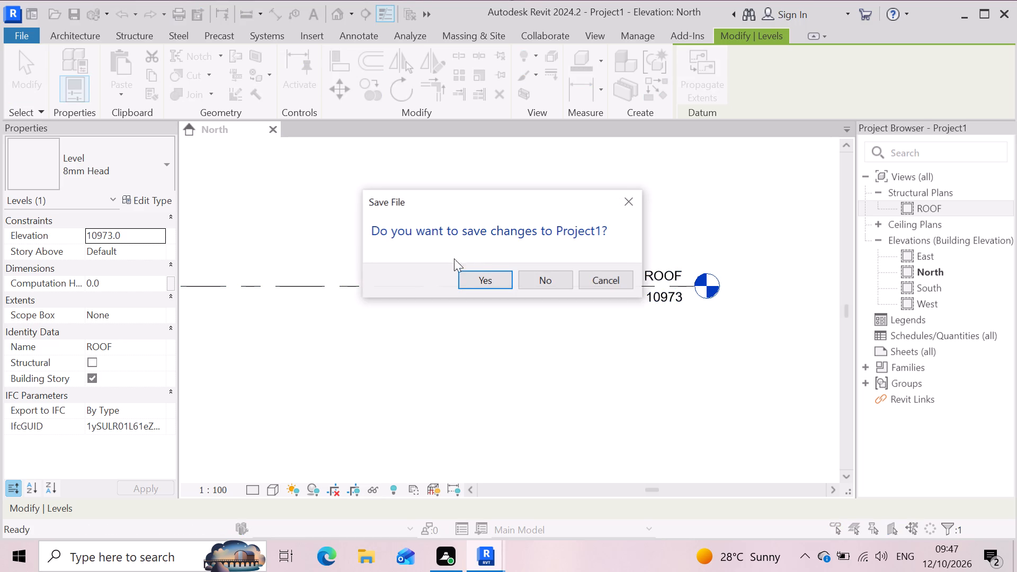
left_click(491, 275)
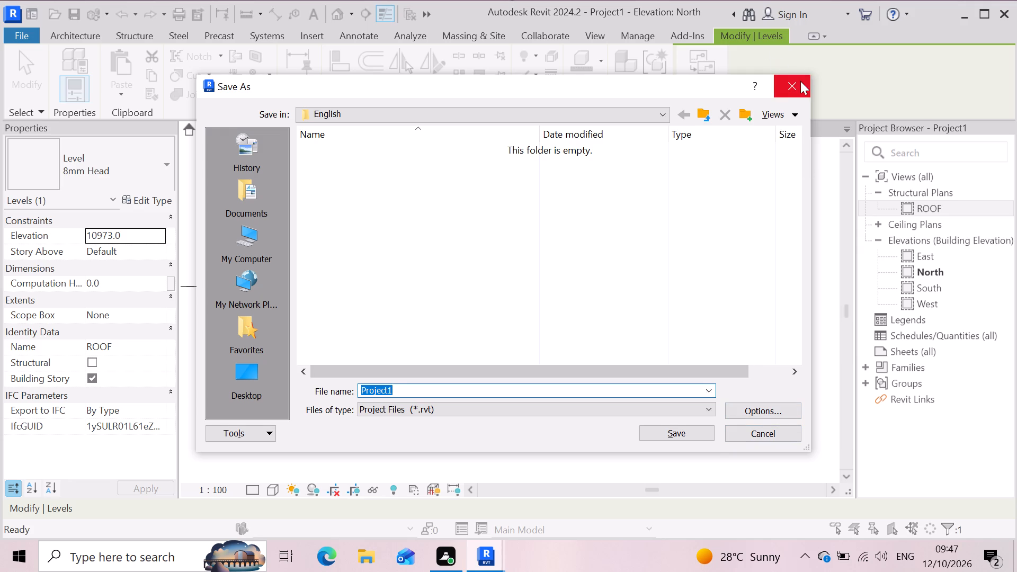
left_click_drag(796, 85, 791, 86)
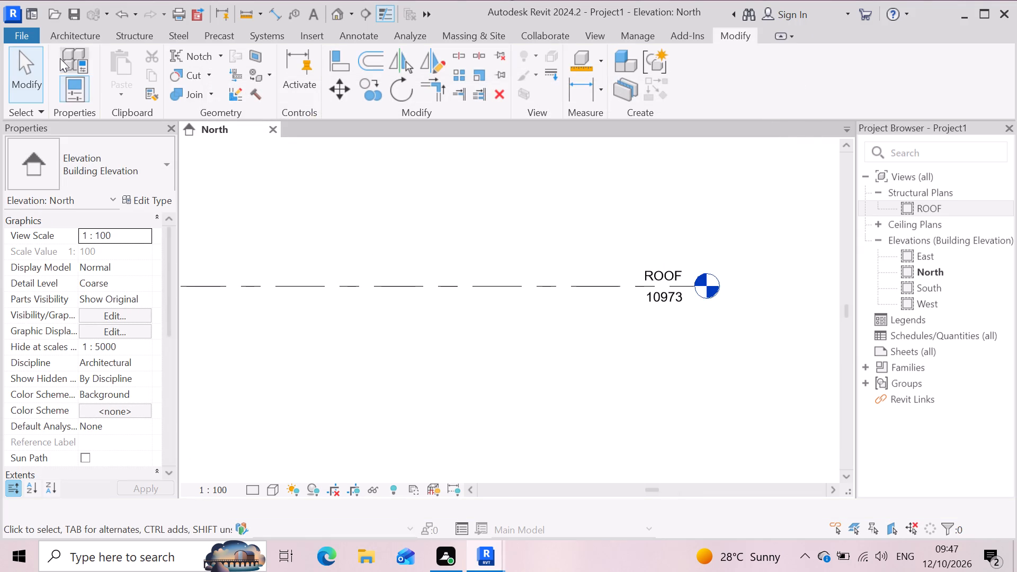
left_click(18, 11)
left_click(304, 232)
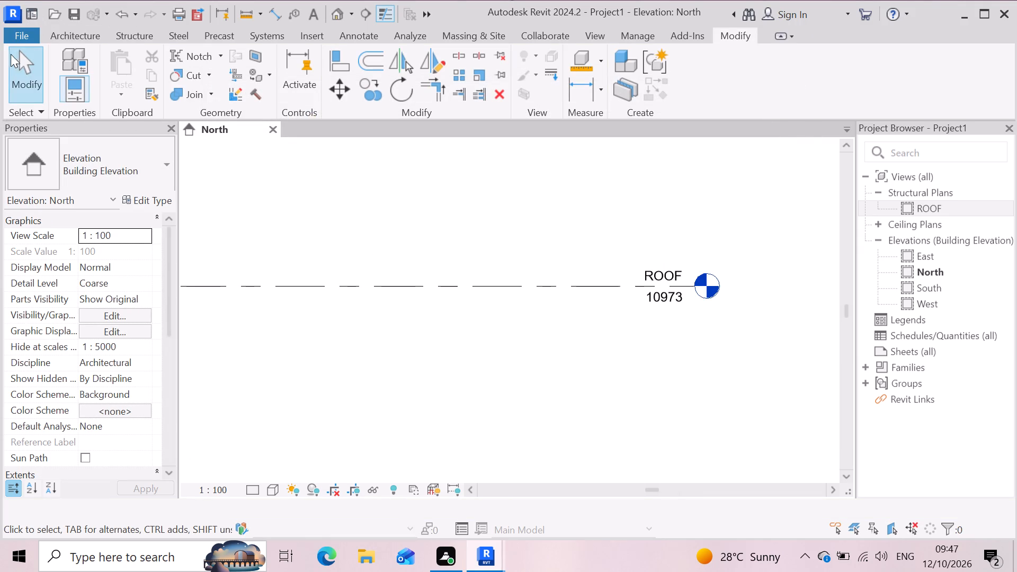
Create a new project from the DefaultMetric.rte template in the English templates folder.
left_click(20, 32)
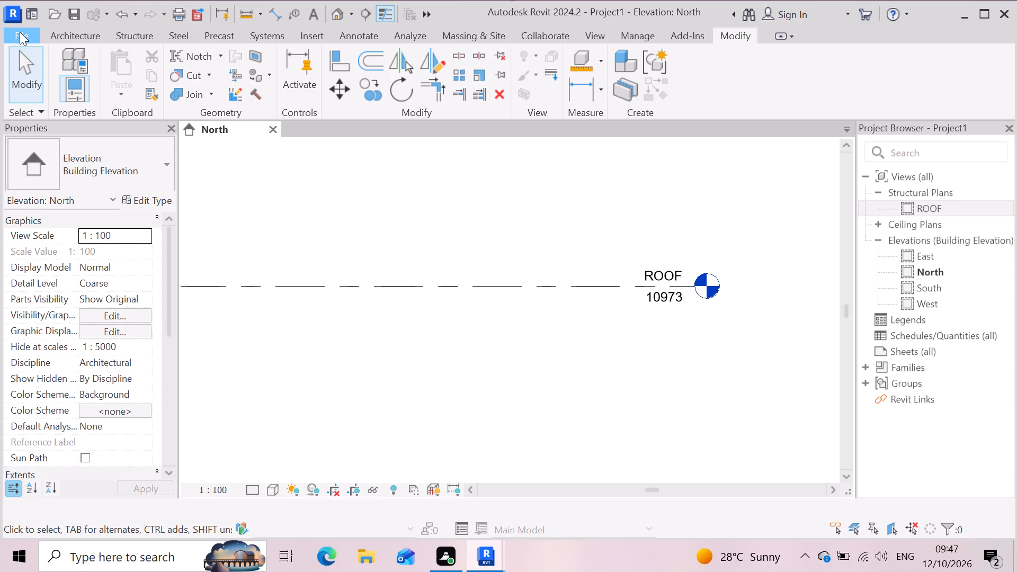
left_click(67, 102)
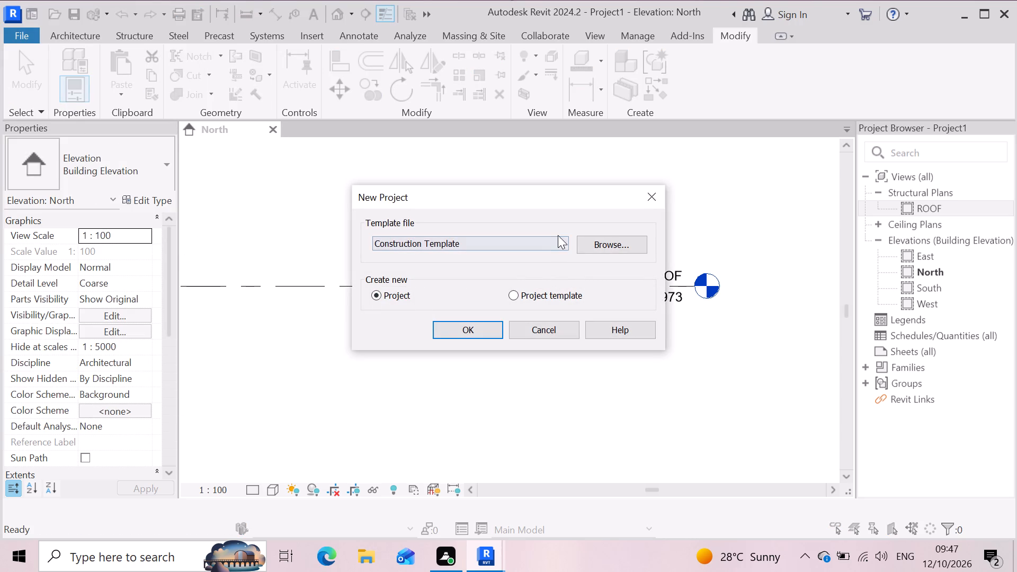
left_click(558, 245)
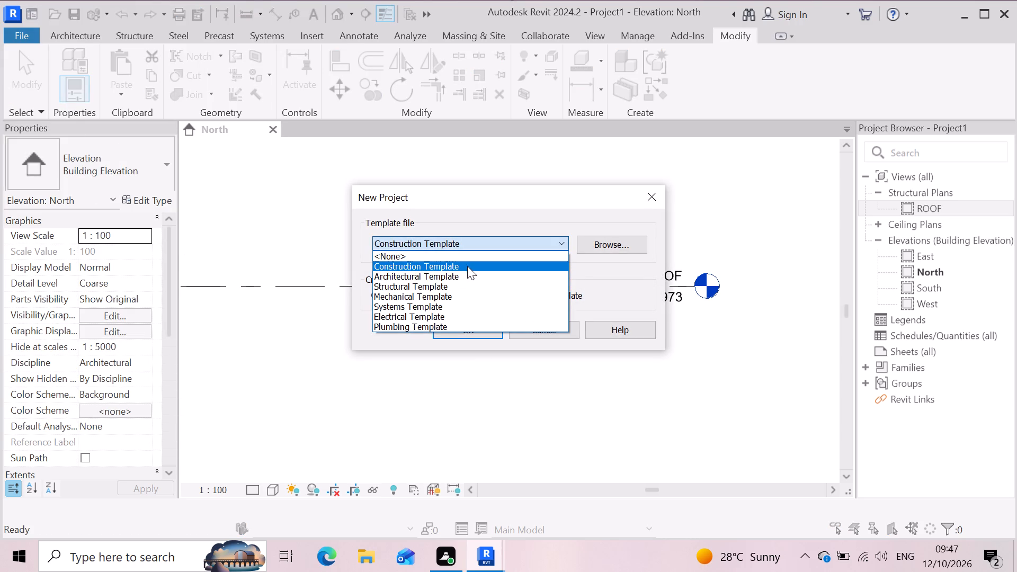
left_click(463, 289)
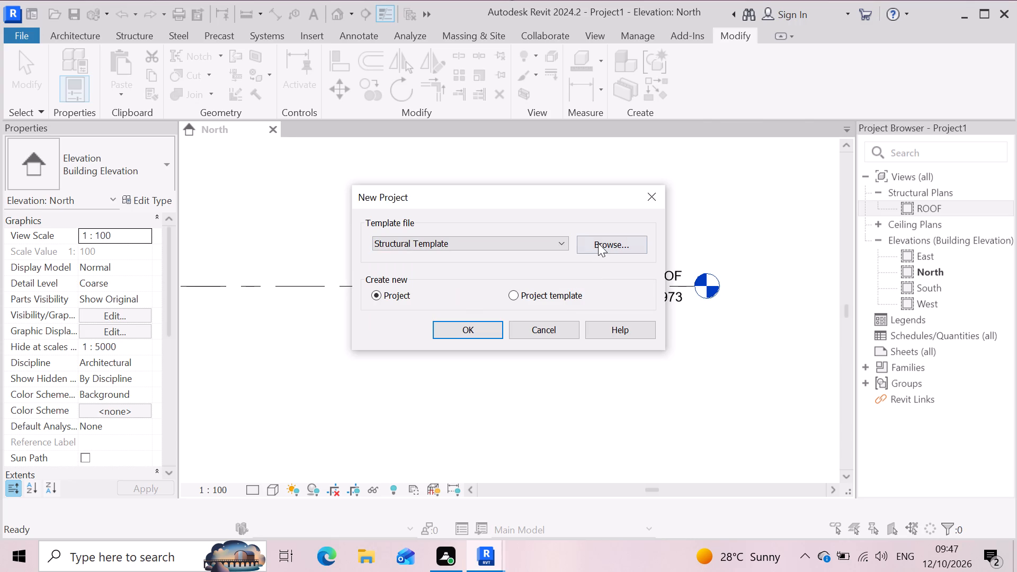
left_click(598, 243)
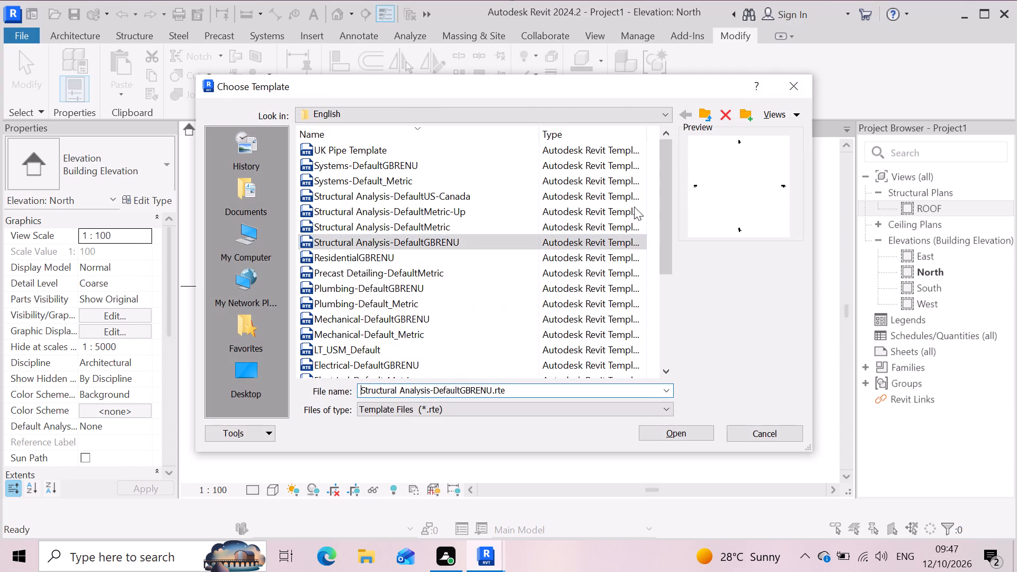
left_click(702, 113)
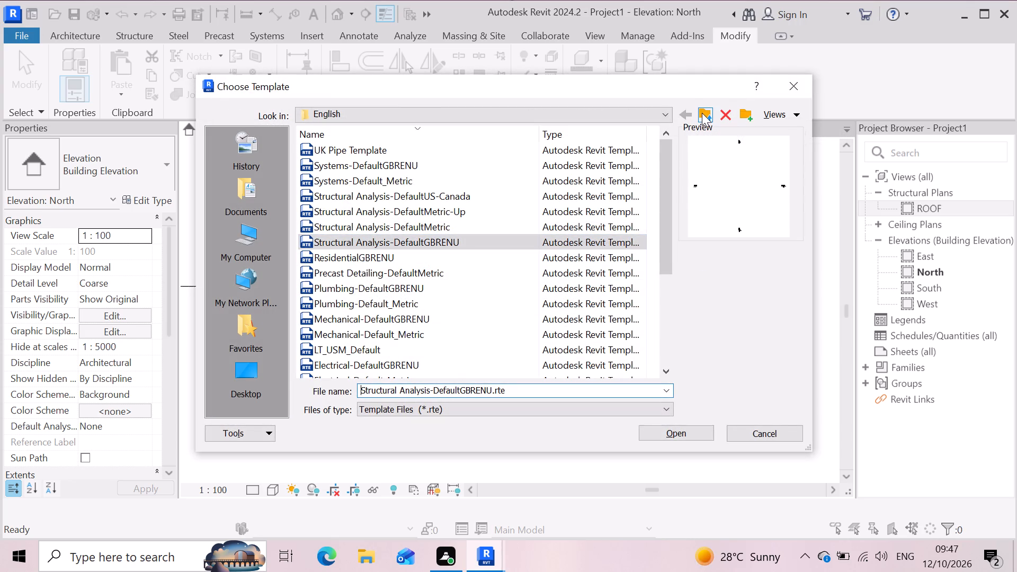
scroll(465, 258, "down", 4)
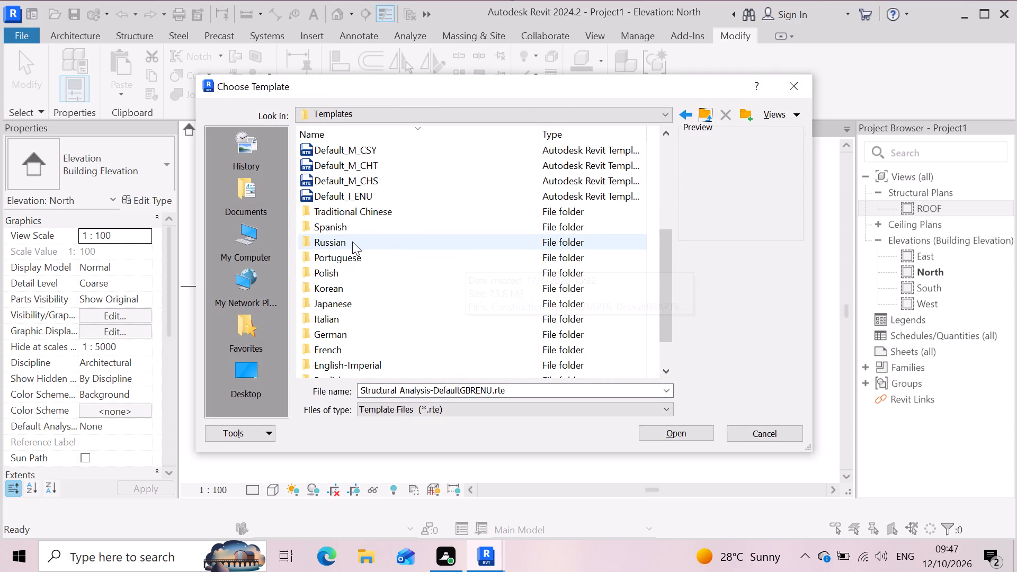
scroll(362, 308, "down", 2)
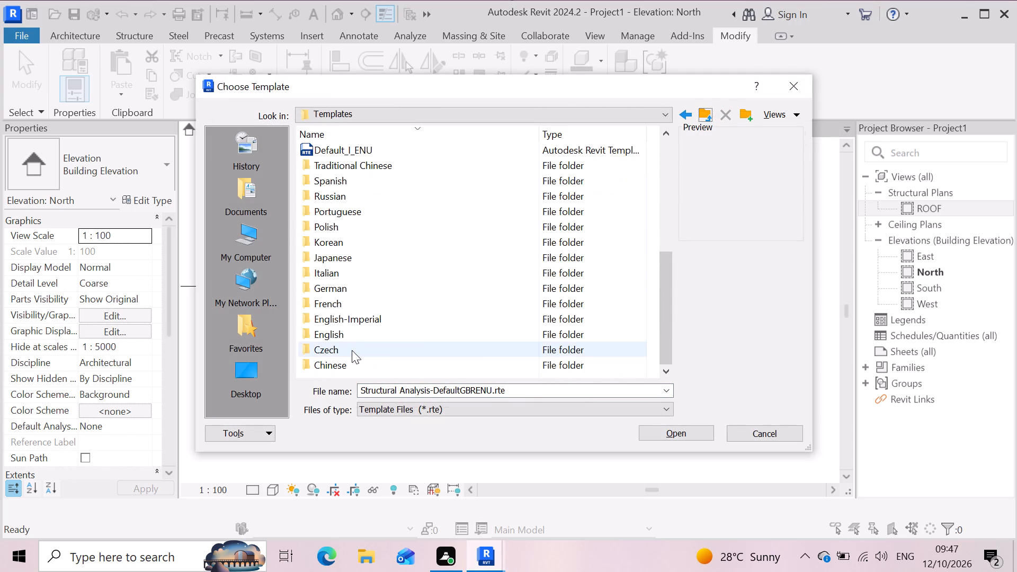
left_click(359, 333)
double_click(360, 328)
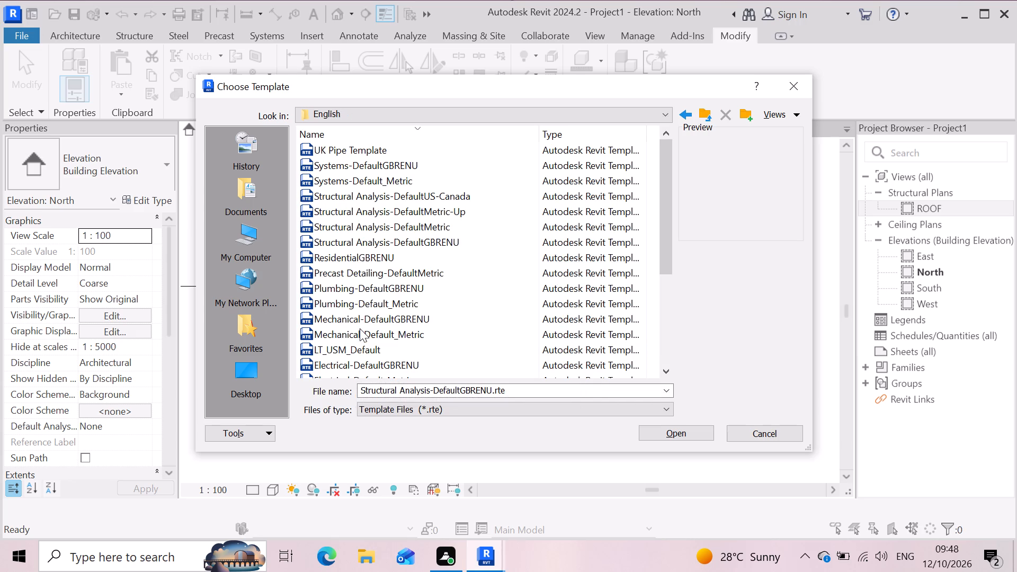
scroll(373, 312, "down", 2)
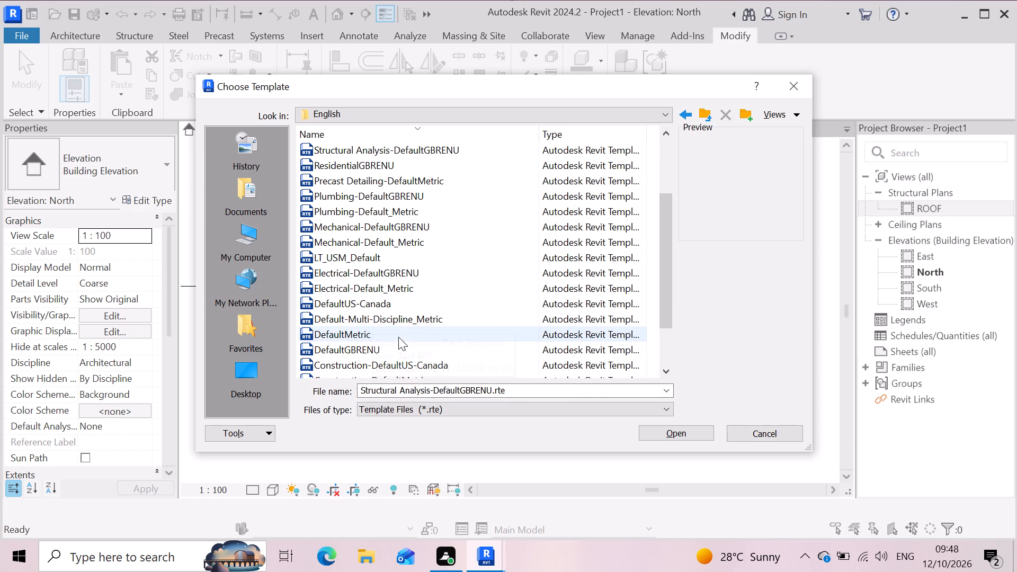
left_click(396, 334)
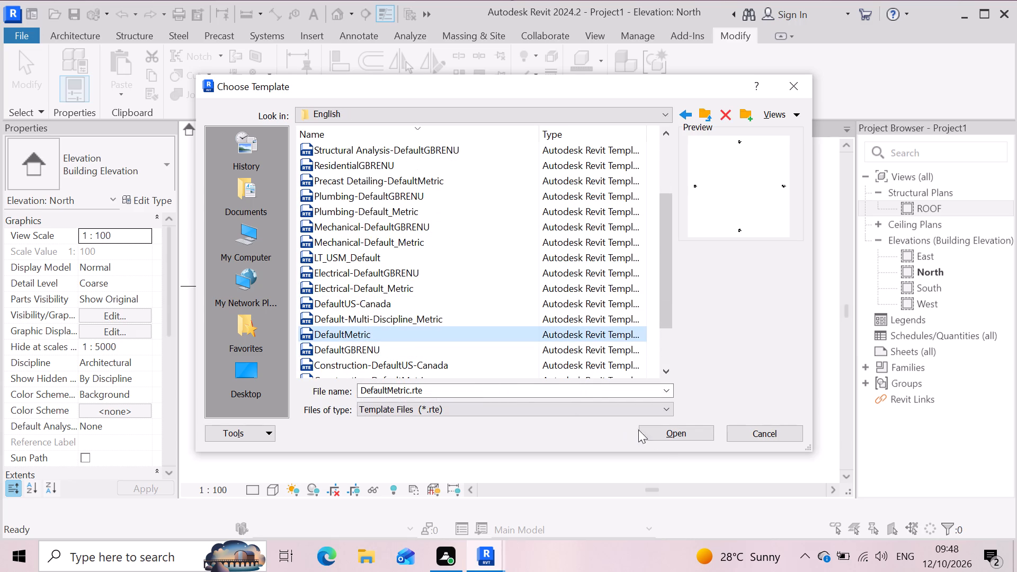
left_click(658, 430)
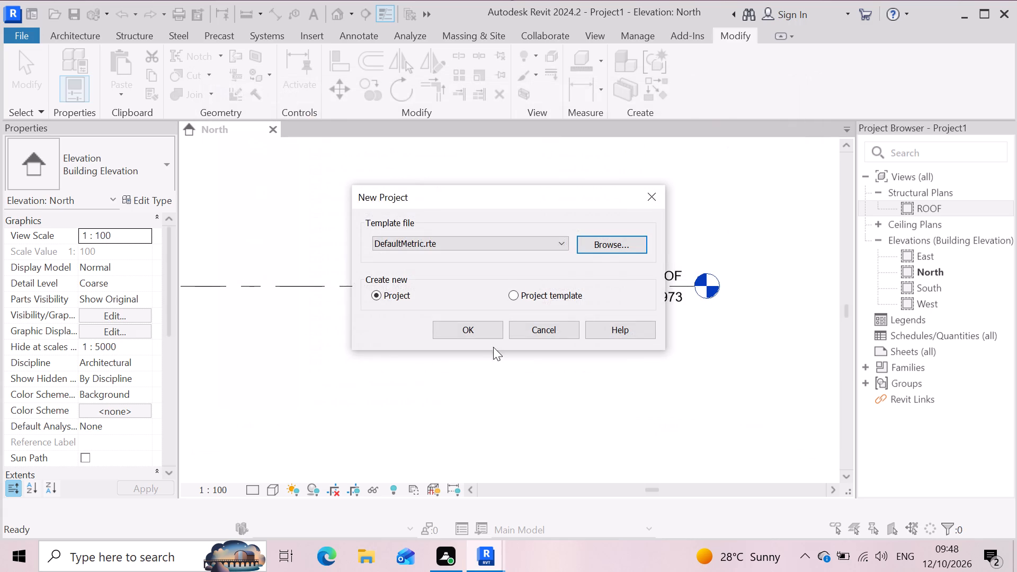
left_click(465, 329)
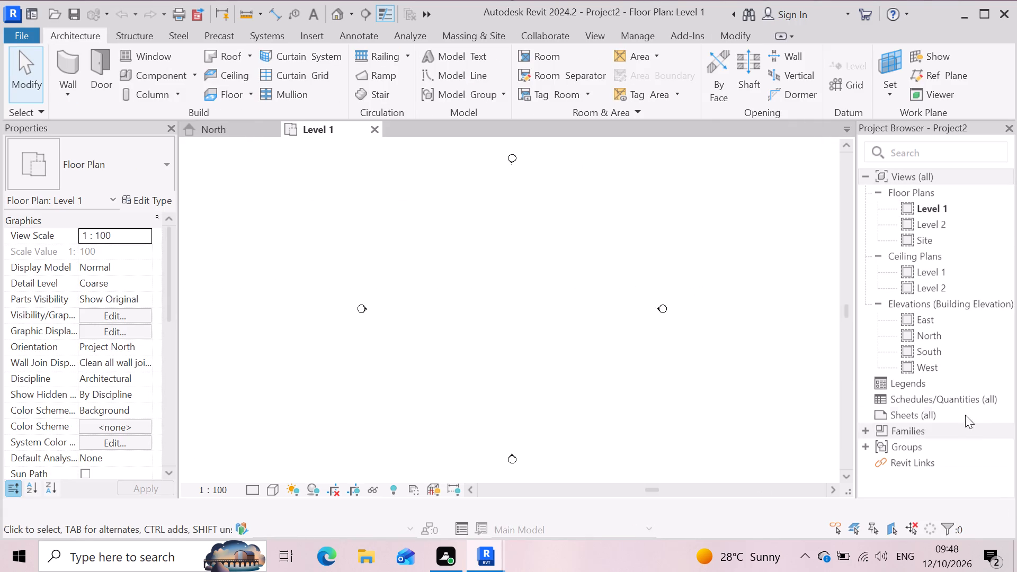
Open the North building elevation of the new project.
left_click(922, 343)
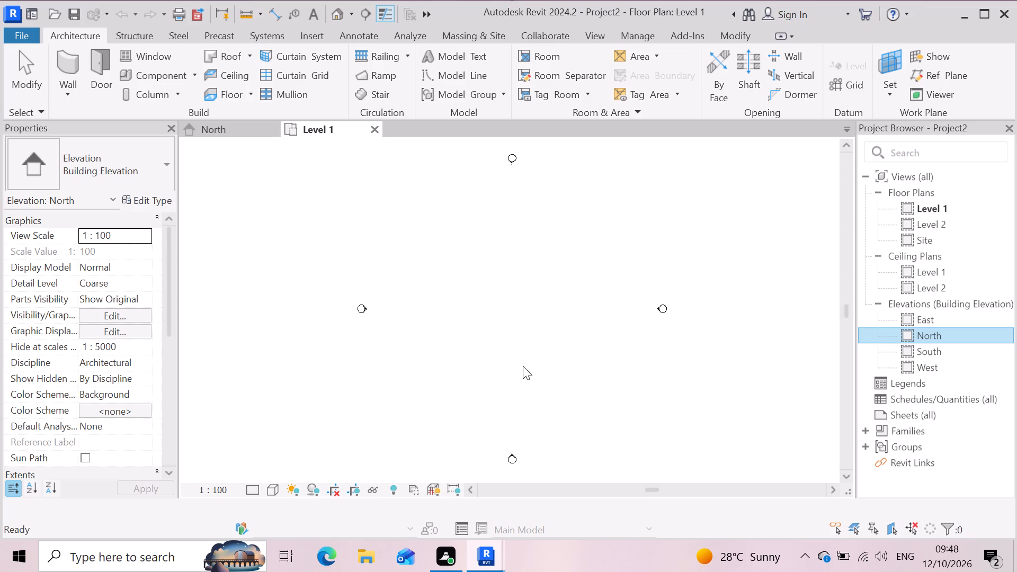
double_click(933, 334)
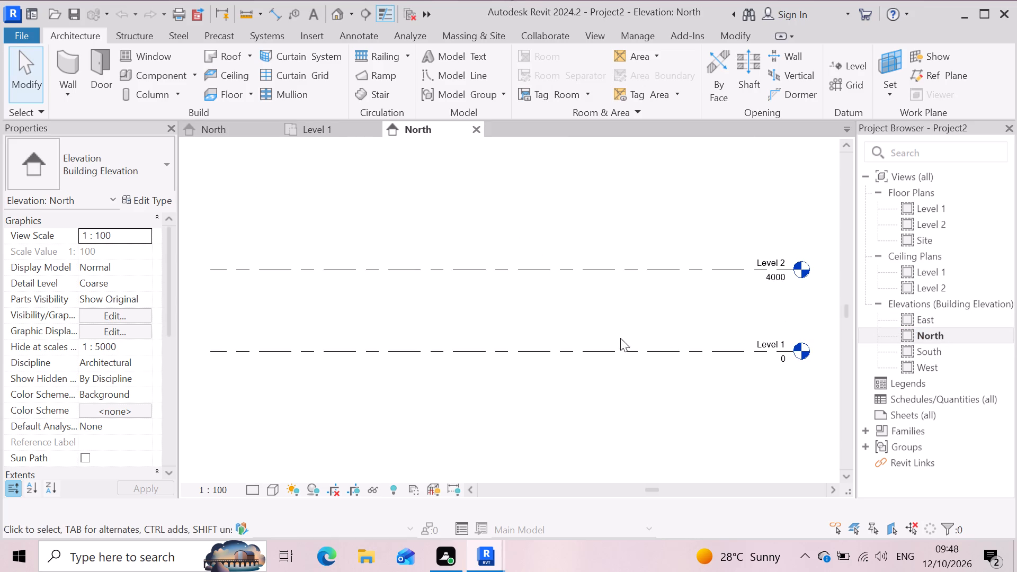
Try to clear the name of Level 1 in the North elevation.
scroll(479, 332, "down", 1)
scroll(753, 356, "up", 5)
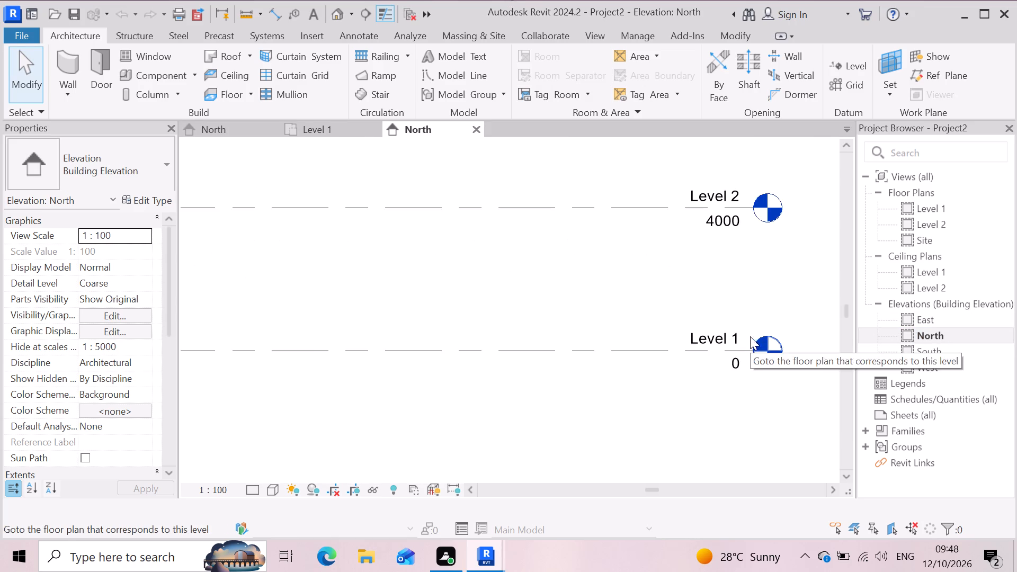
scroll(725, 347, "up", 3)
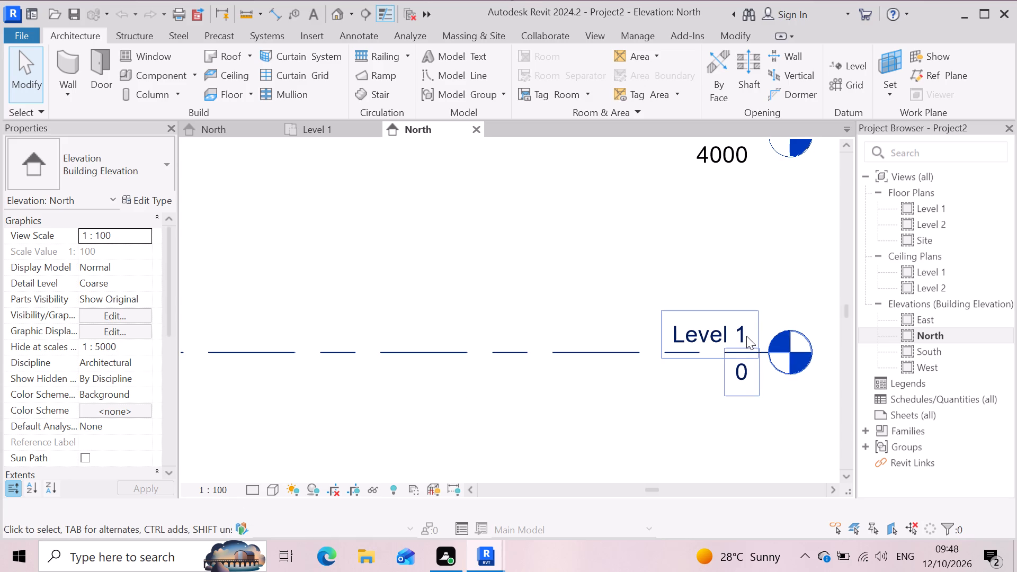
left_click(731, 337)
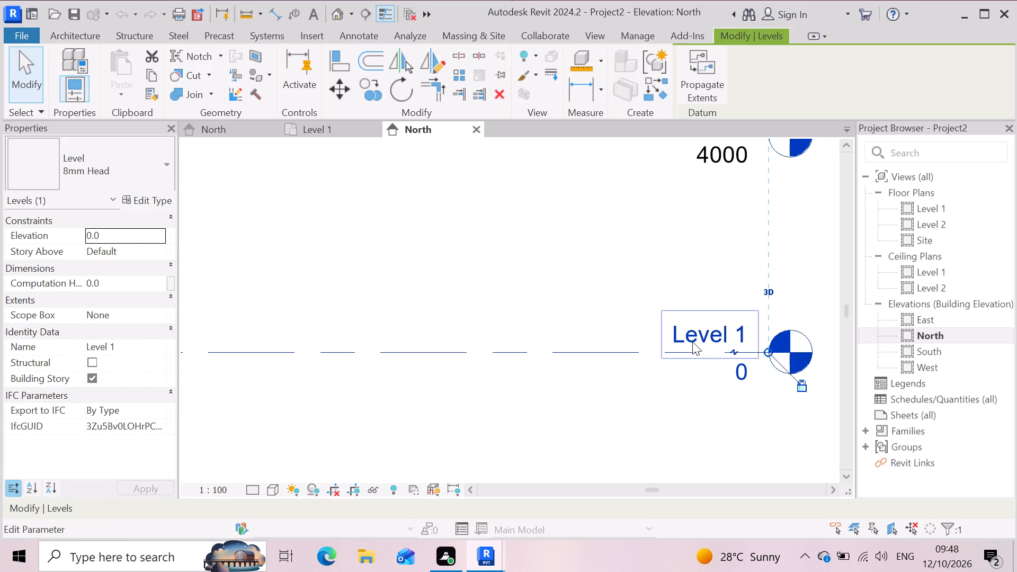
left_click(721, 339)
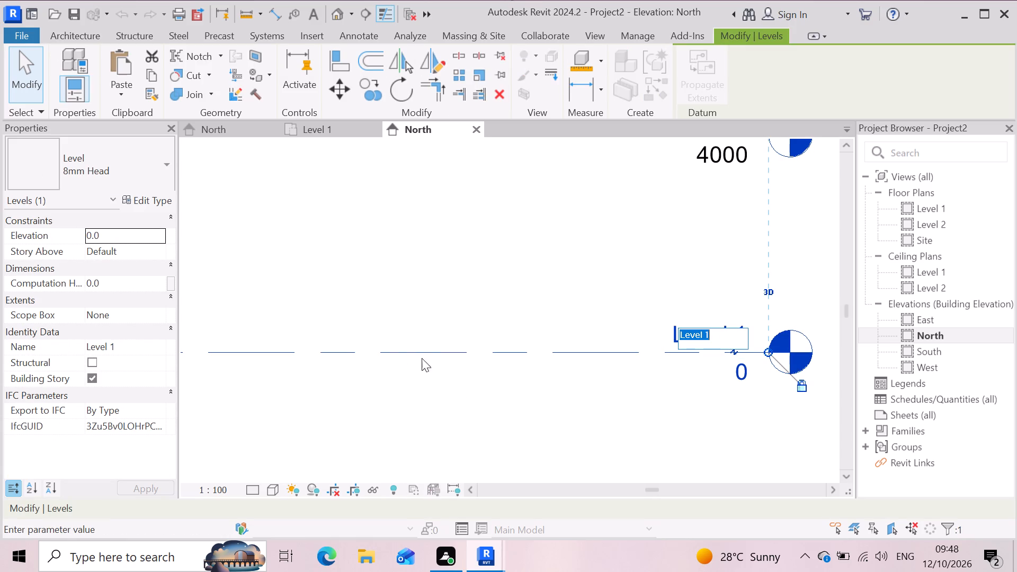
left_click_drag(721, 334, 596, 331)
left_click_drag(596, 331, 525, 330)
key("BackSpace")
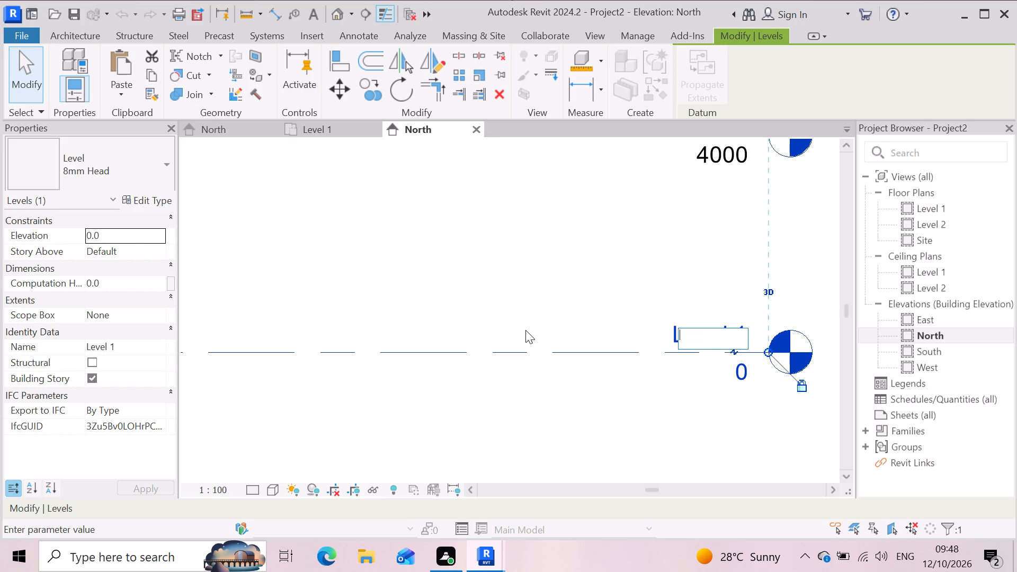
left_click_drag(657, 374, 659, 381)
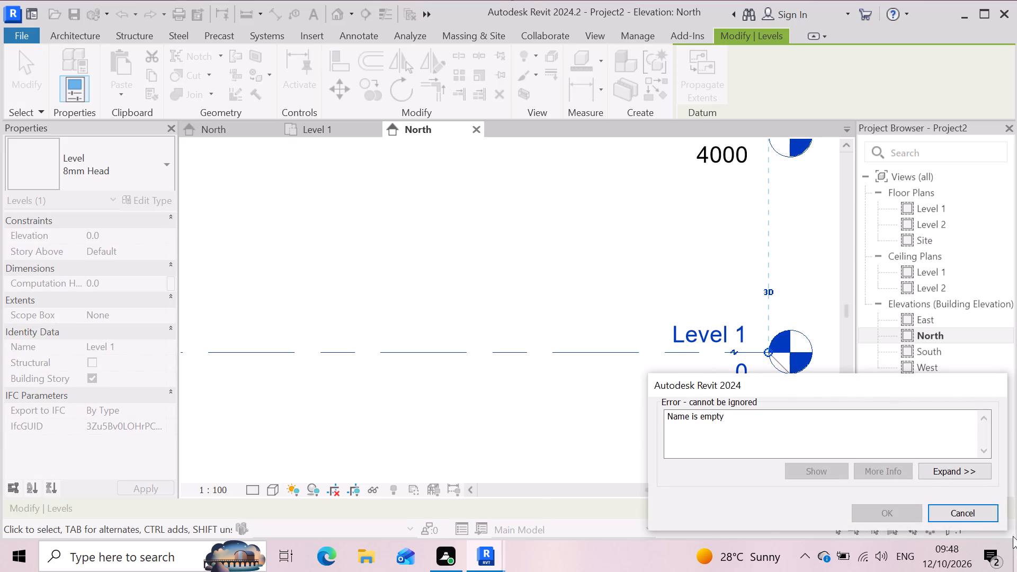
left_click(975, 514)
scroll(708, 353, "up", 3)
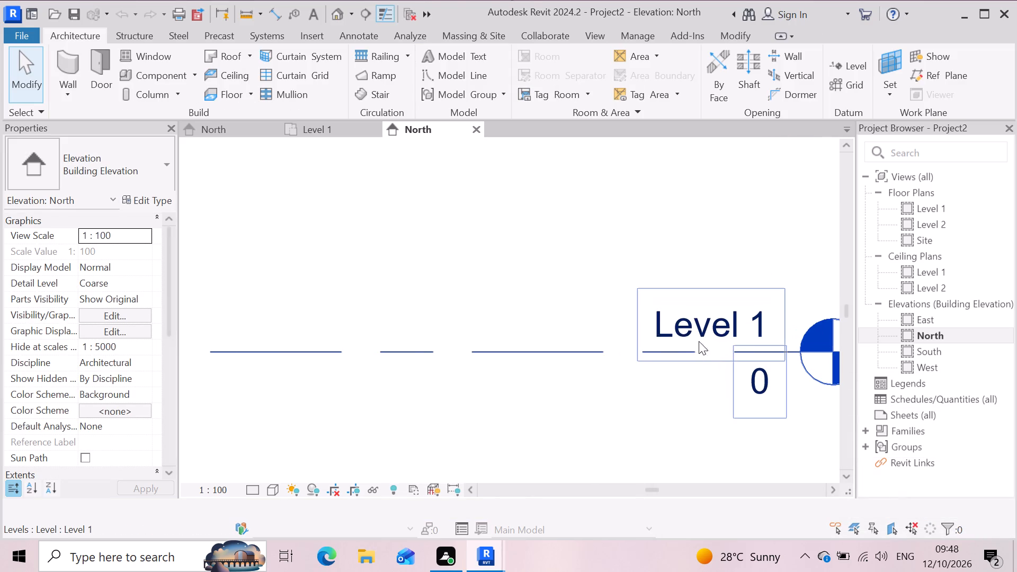
Configure the Level tool's plan view types to create Ceiling Plan and Structural Plan views, without Floor Plan.
left_click(660, 333)
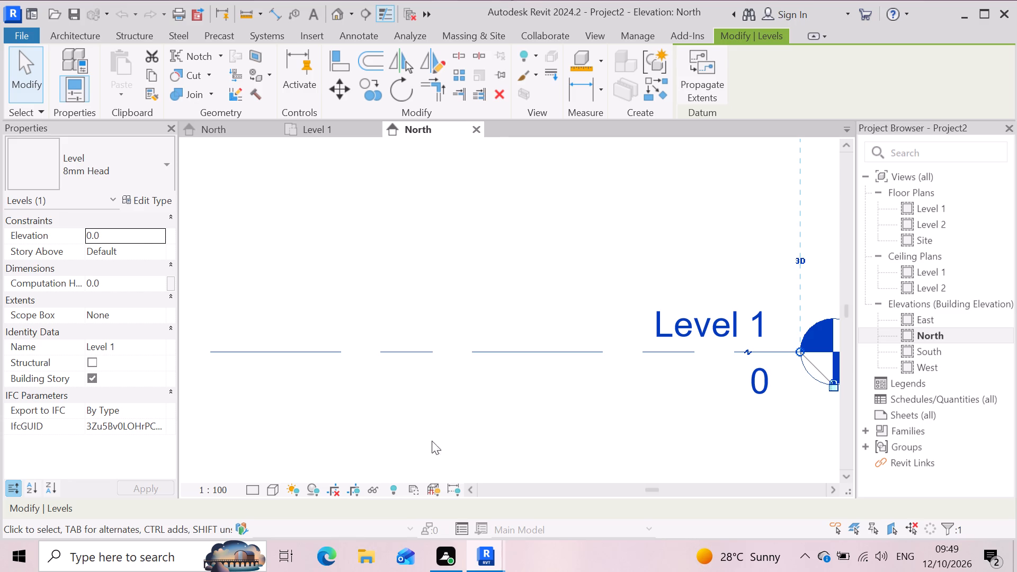
left_click(128, 38)
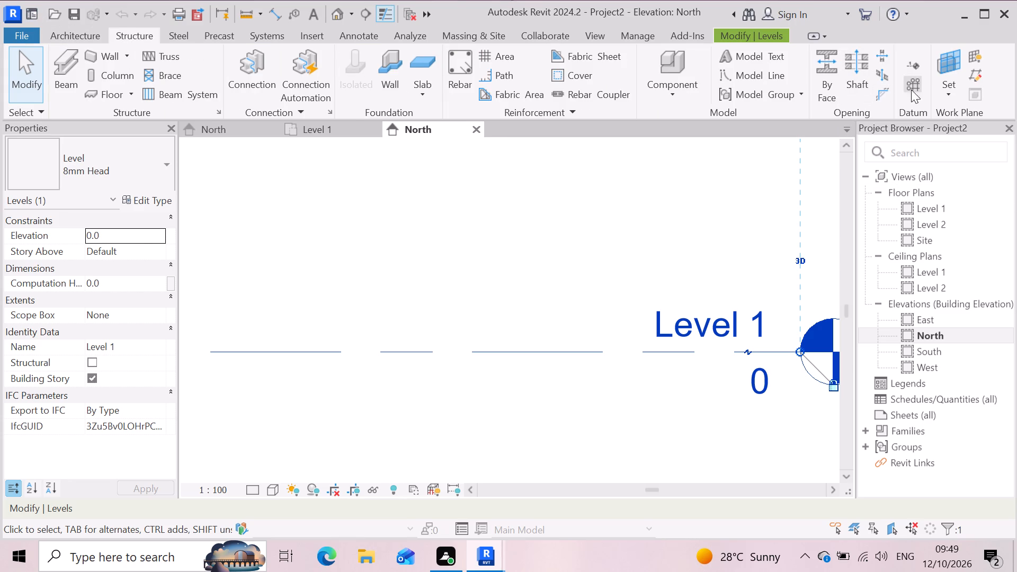
left_click(916, 61)
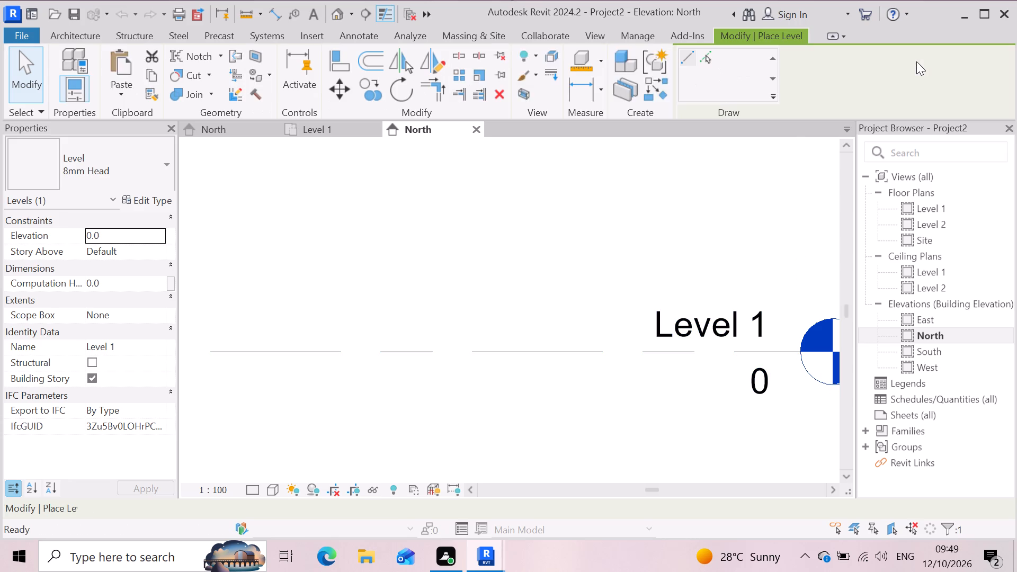
left_click(263, 506)
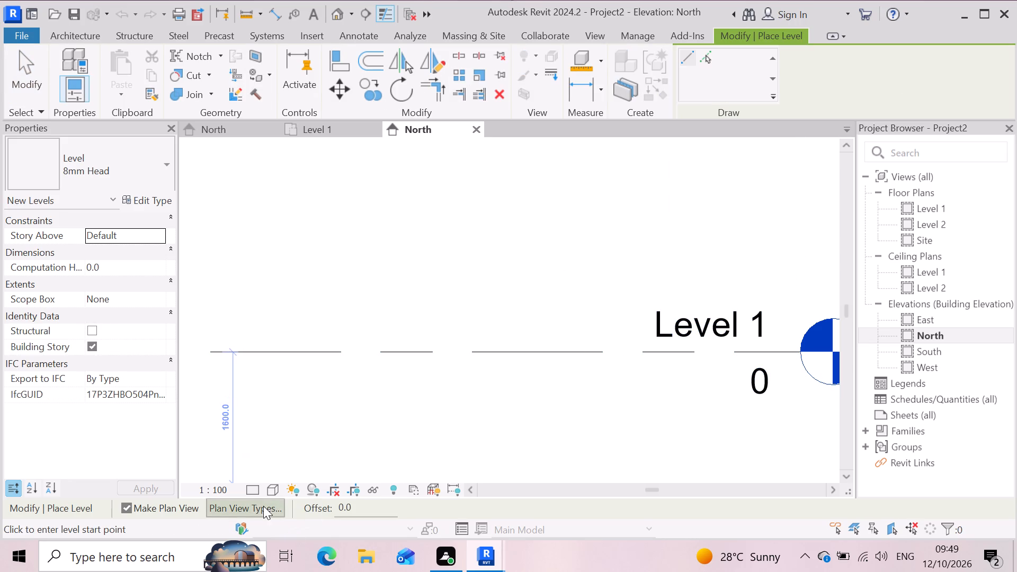
left_click(521, 245)
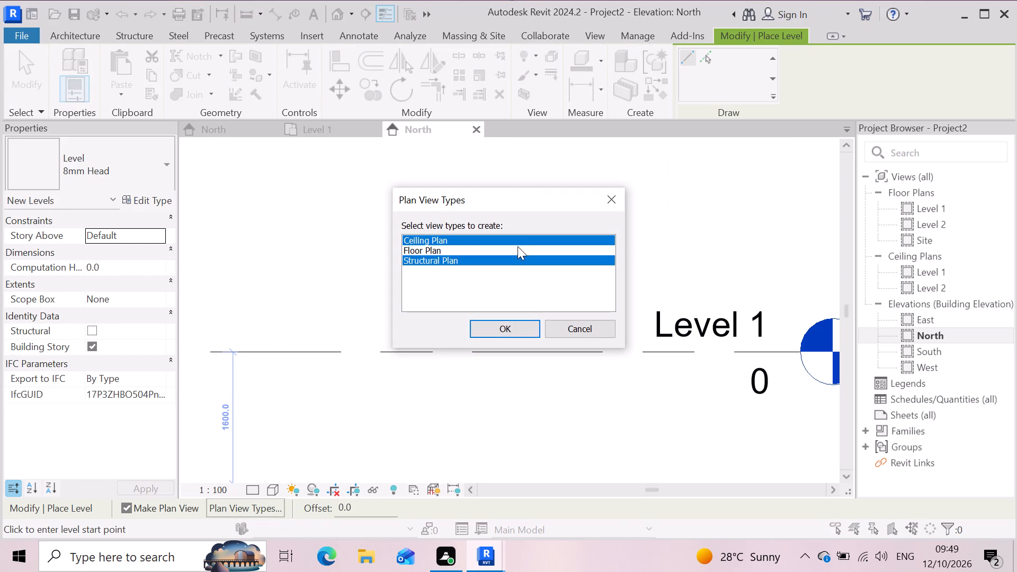
left_click(500, 328)
scroll(485, 369, "down", 2)
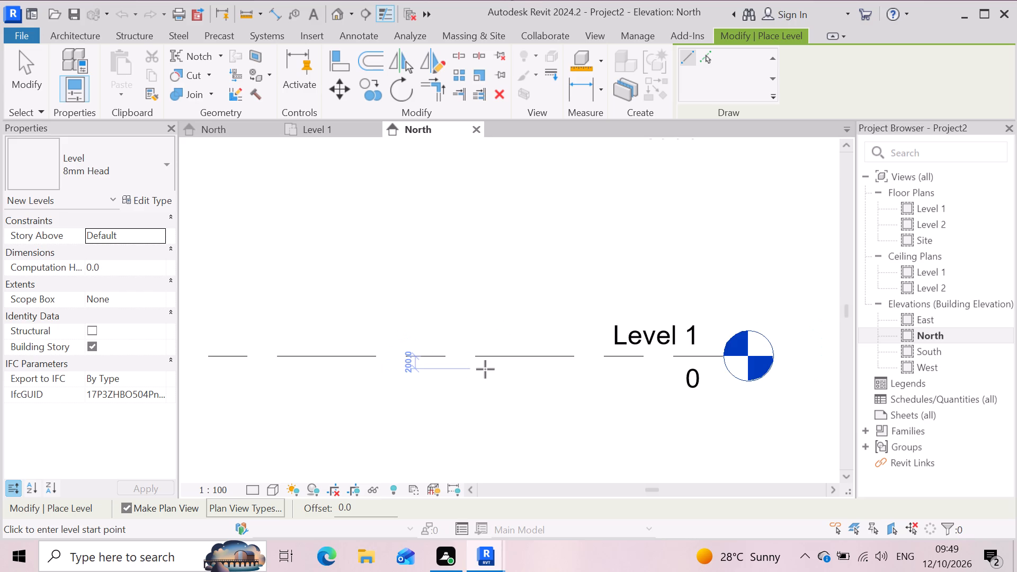
scroll(635, 403, "down", 2)
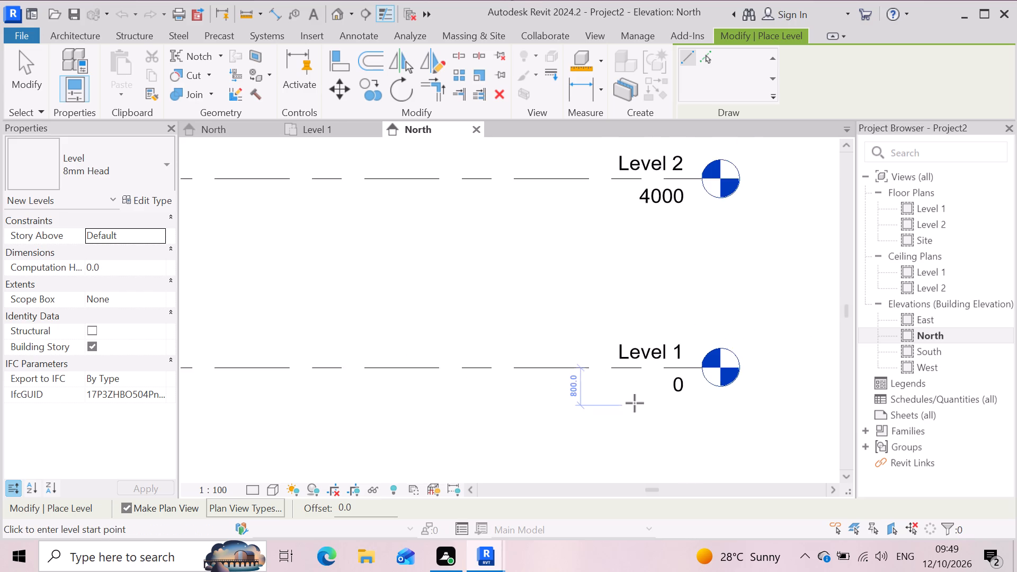
scroll(635, 403, "down", 1)
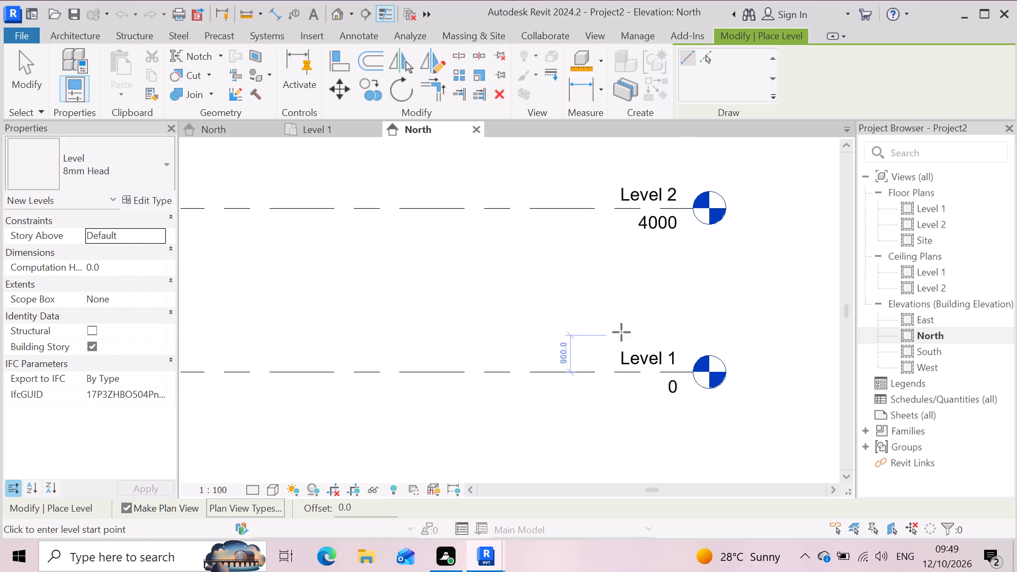
scroll(597, 339, "up", 1)
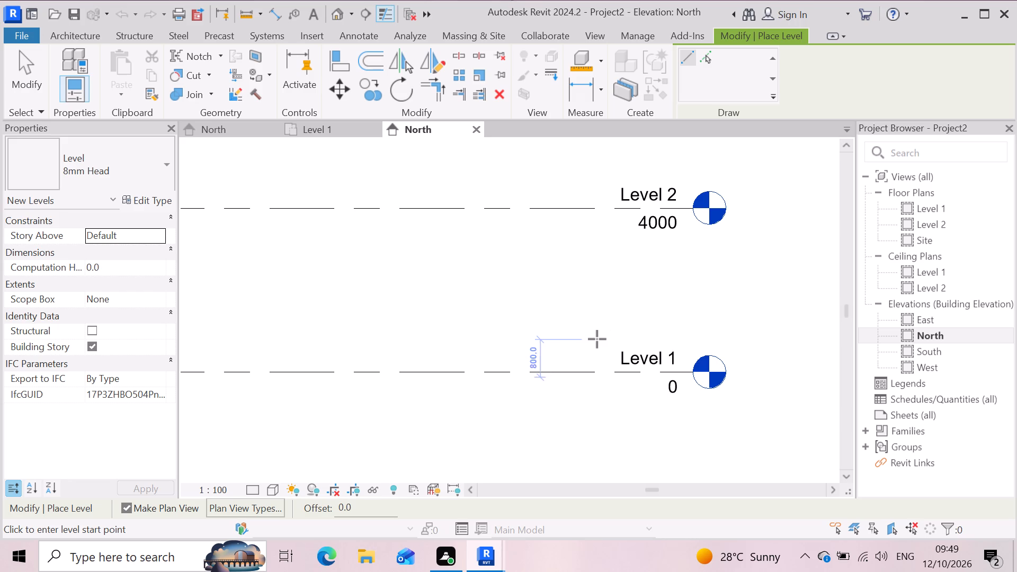
scroll(620, 372, "down", 1)
scroll(602, 374, "up", 1)
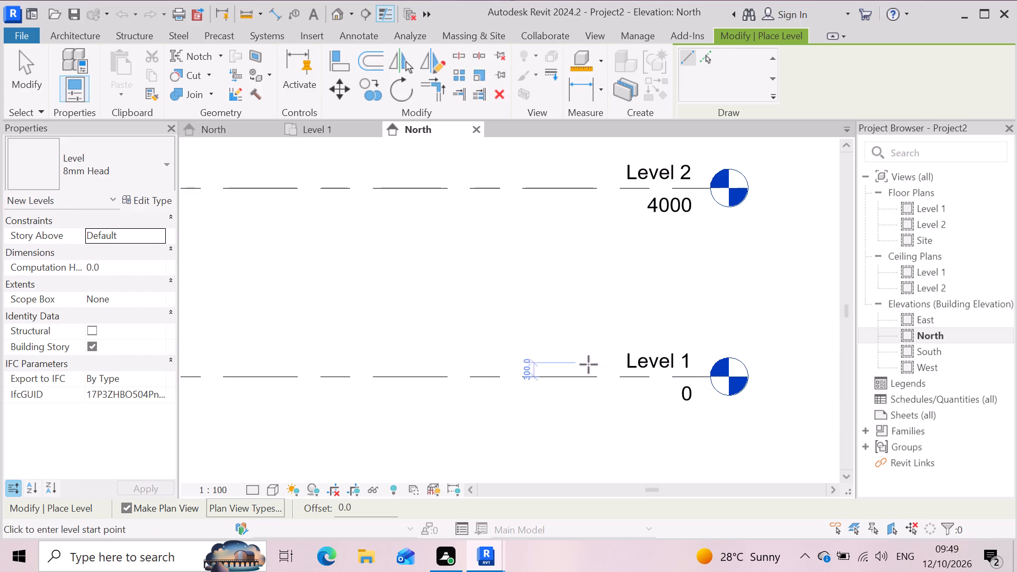
key("Escape")
Delete Level 2 together with its floor plan and ceiling plan views in the North elevation.
scroll(585, 363, "down", 2)
scroll(647, 367, "down", 3)
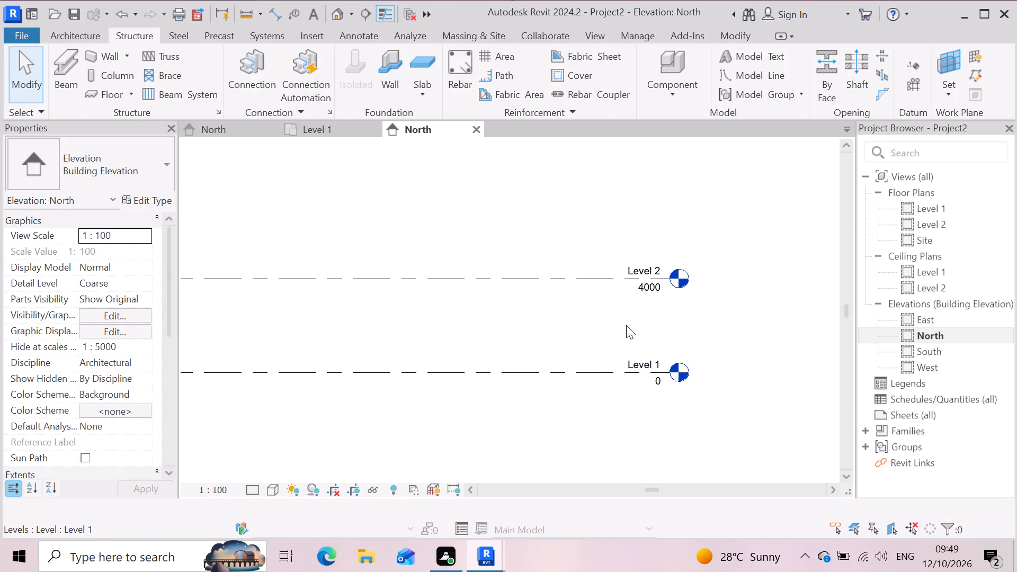
scroll(630, 334, "down", 1)
scroll(645, 289, "up", 3)
left_click(645, 288)
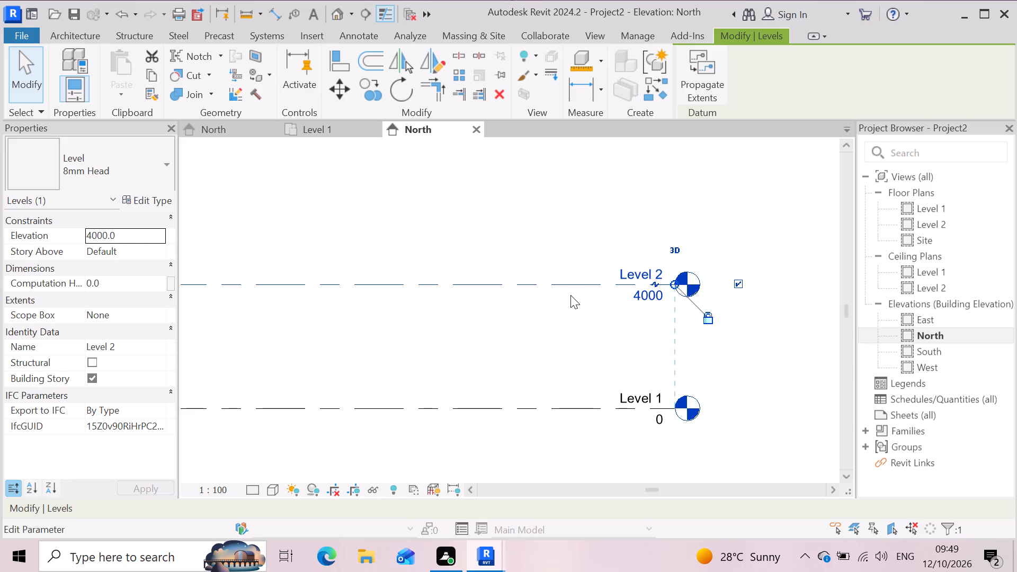
scroll(631, 313, "up", 1)
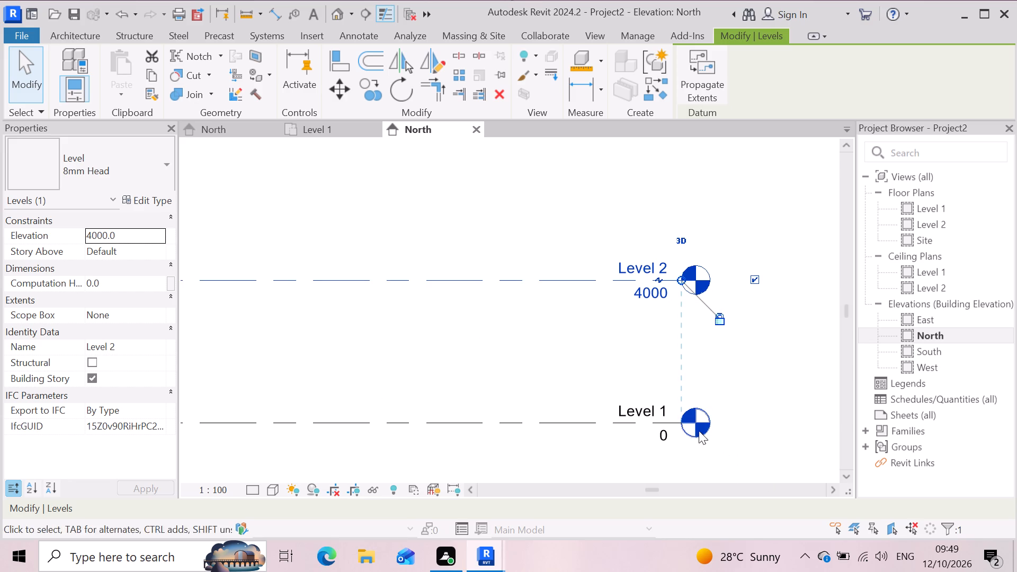
left_click(599, 278)
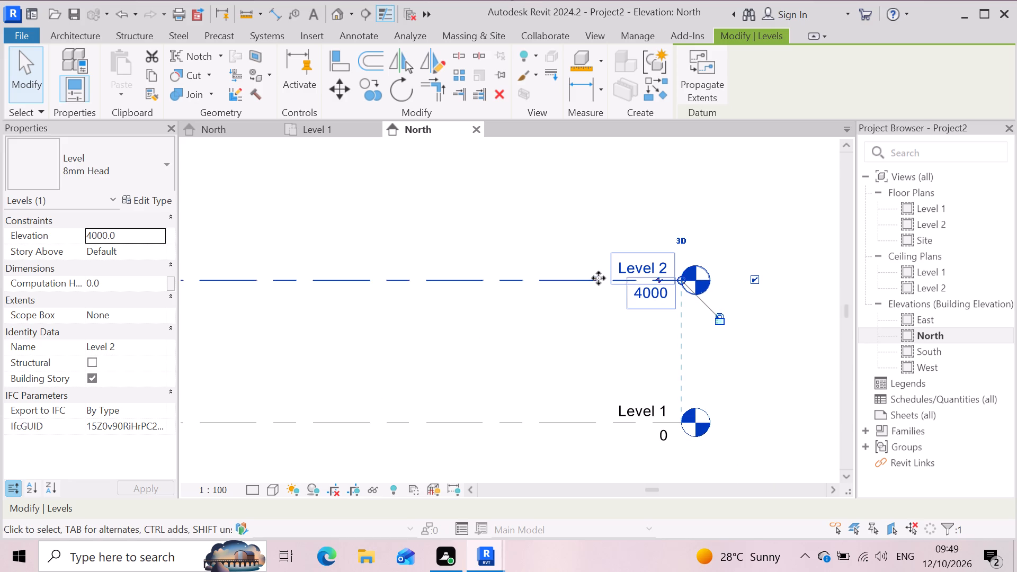
key("Delete")
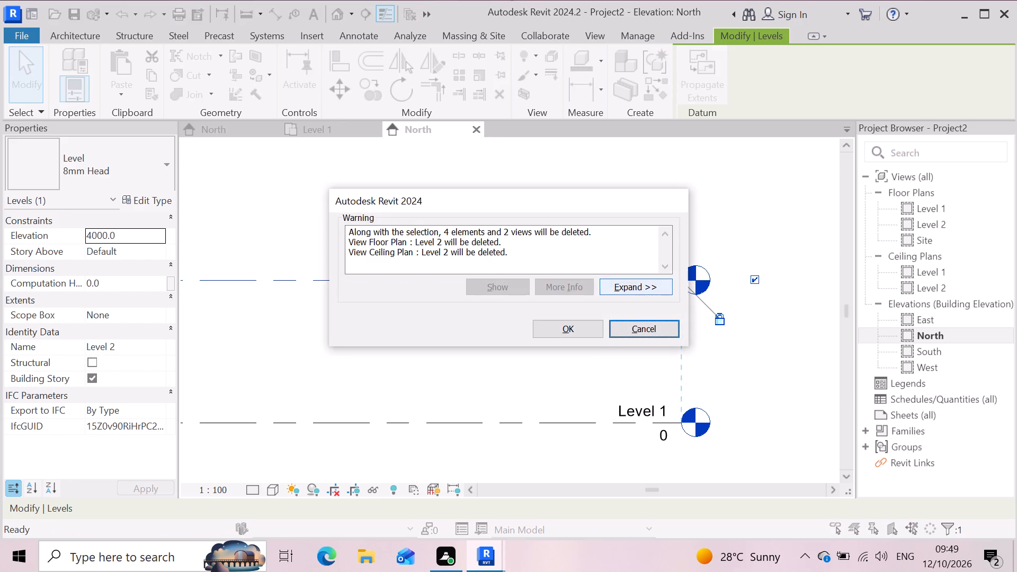
left_click(570, 322)
Place a new level above Level 1 by picking its line with an offset of 42 mm, keeping the default name.
scroll(706, 404, "down", 2)
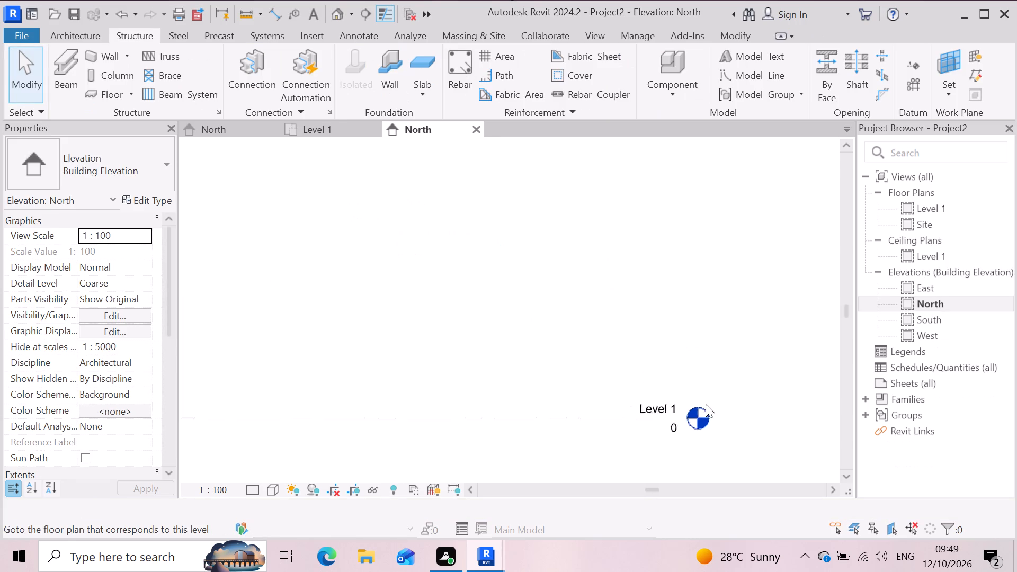
scroll(706, 404, "down", 10)
scroll(701, 399, "up", 4)
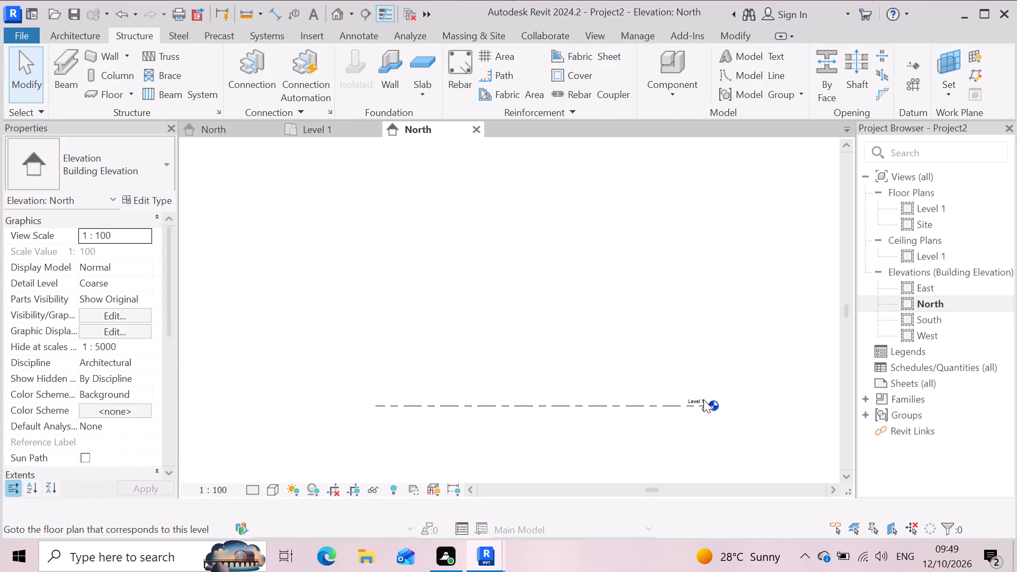
scroll(700, 418, "up", 4)
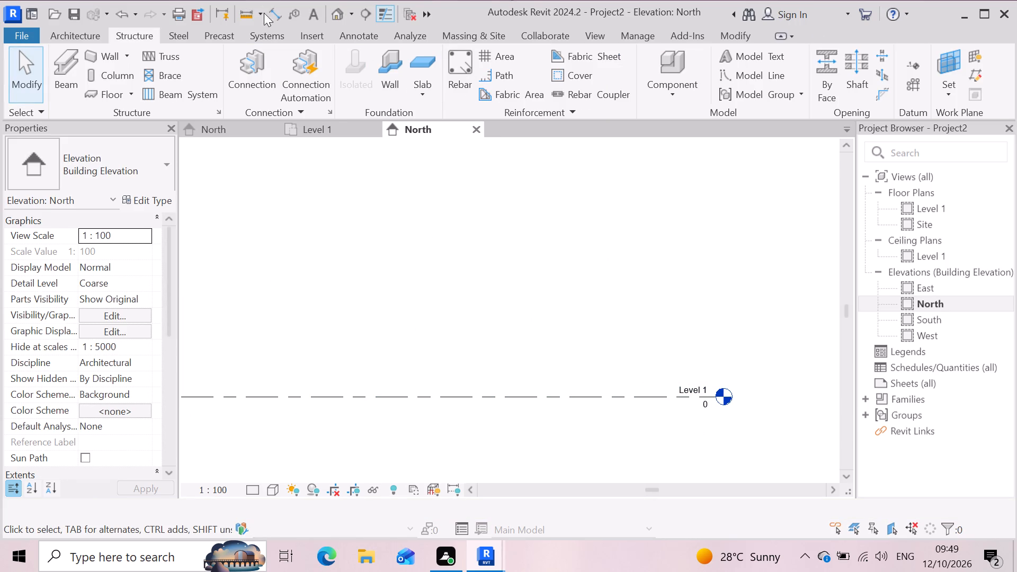
left_click(909, 66)
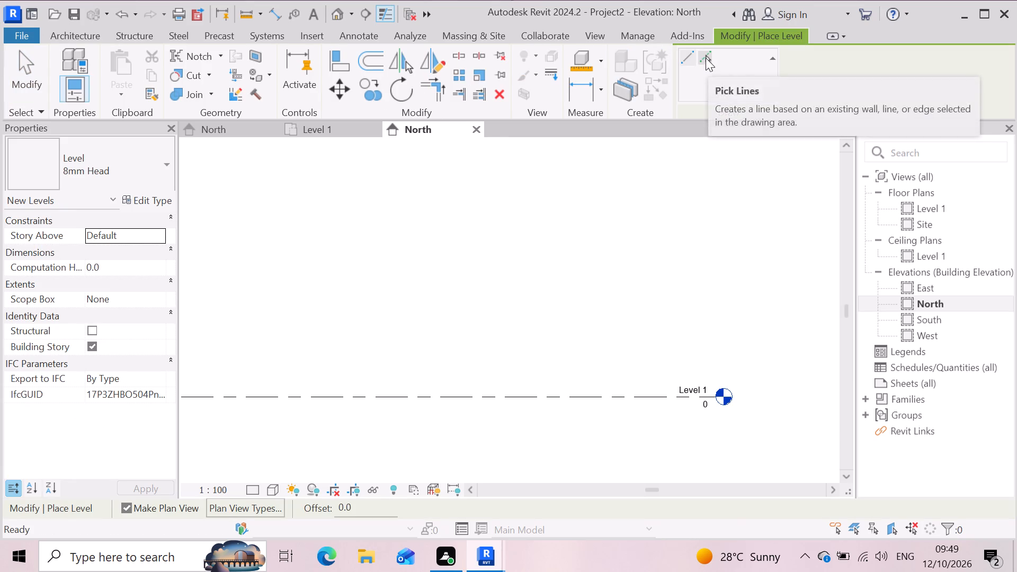
left_click(706, 58)
left_click_drag(373, 511, 280, 517)
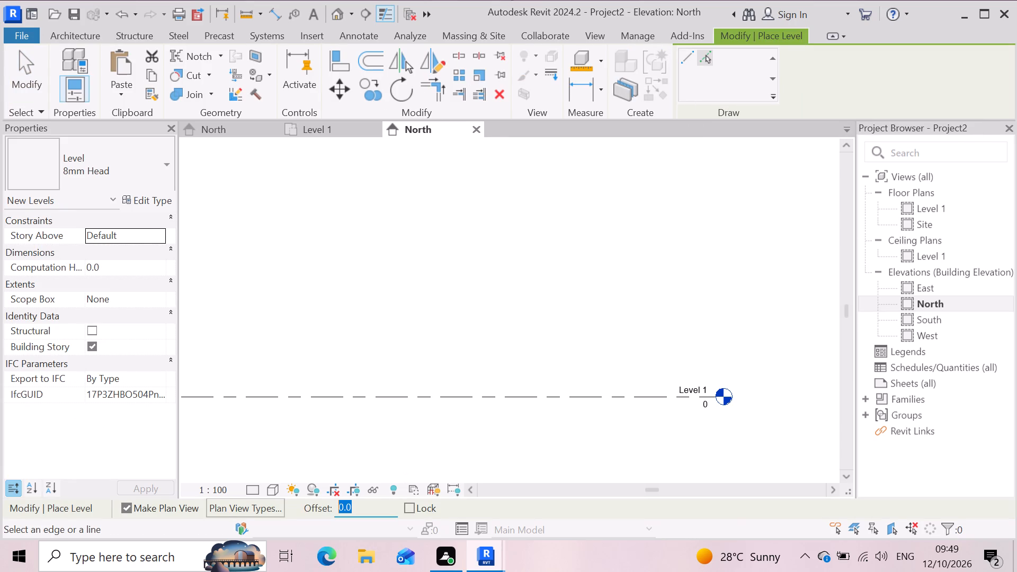
left_click_drag(280, 517, 280, 517)
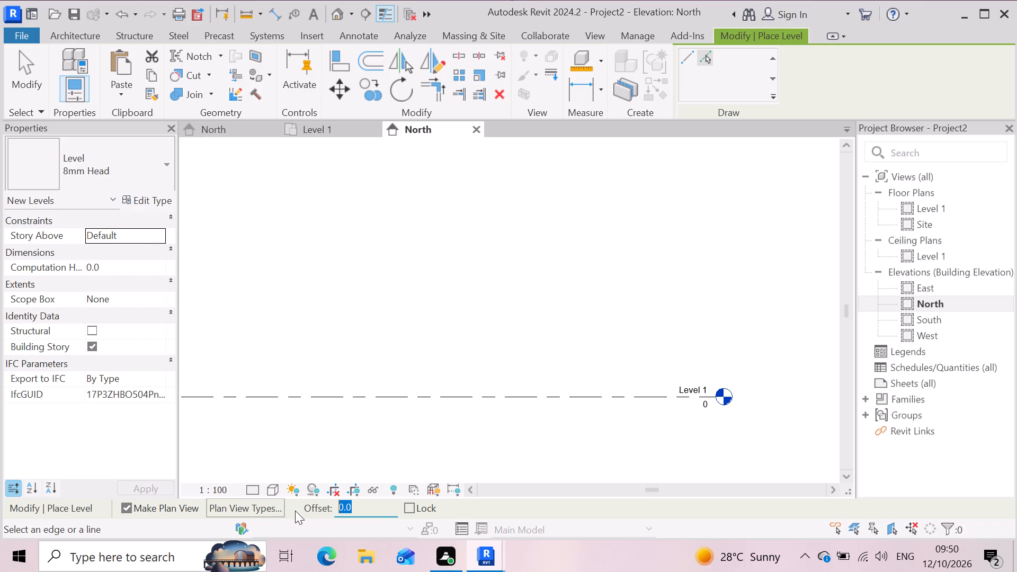
key("4")
key("2")
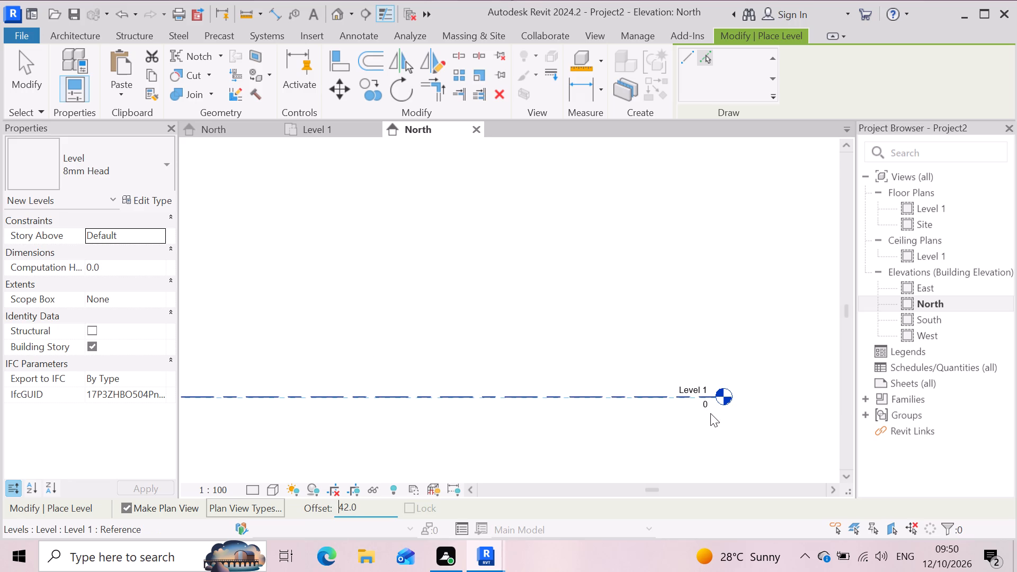
scroll(704, 404, "up", 6)
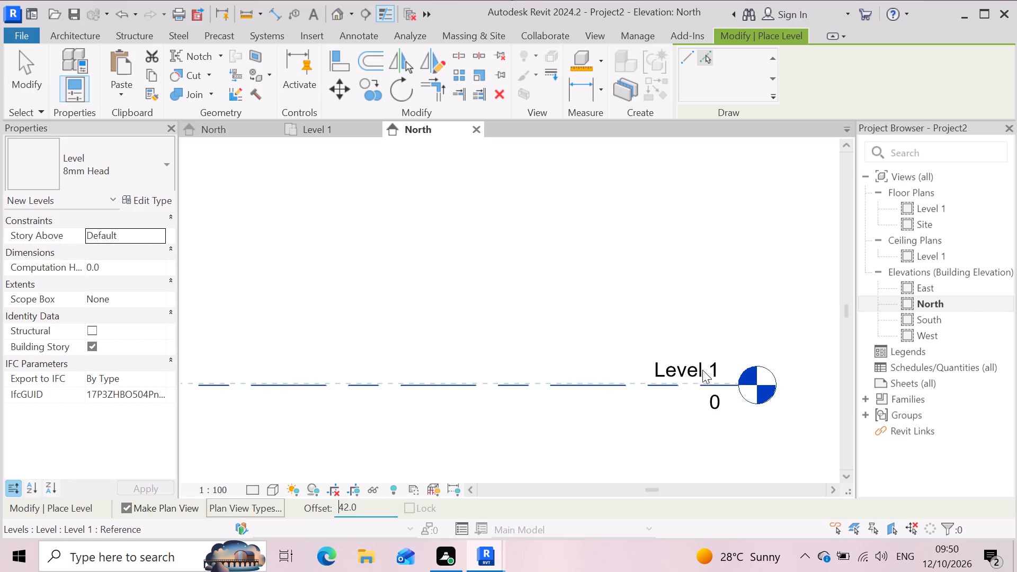
double_click(702, 368)
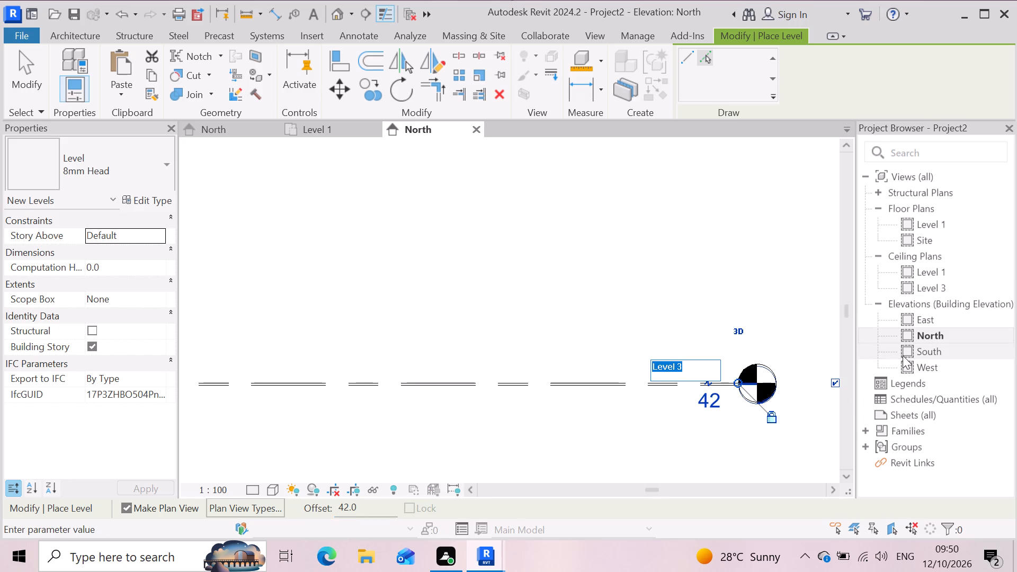
key("Escape")
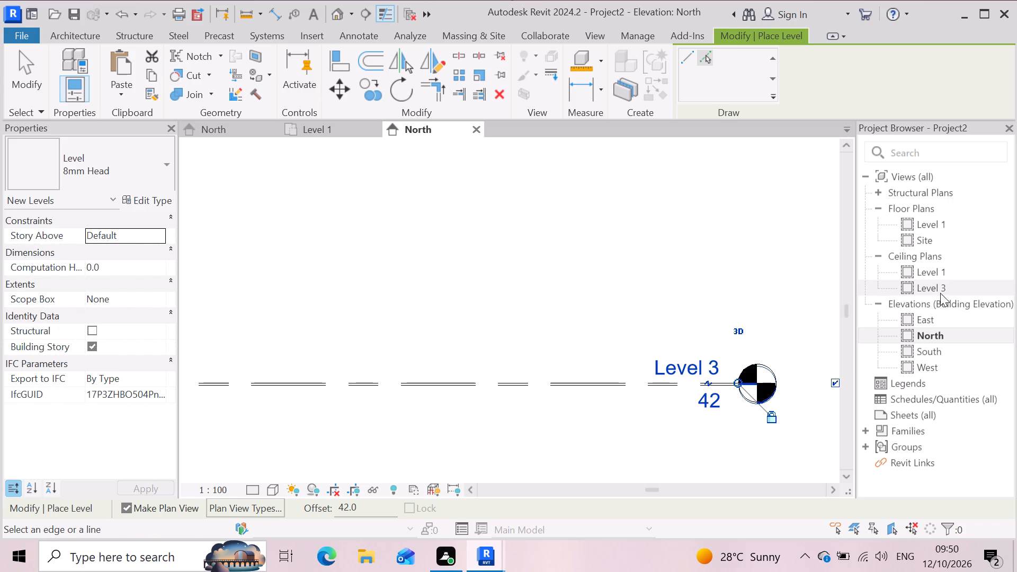
Delete the Level 3 ceiling plan view from the project.
left_click(939, 287)
right_click(935, 287)
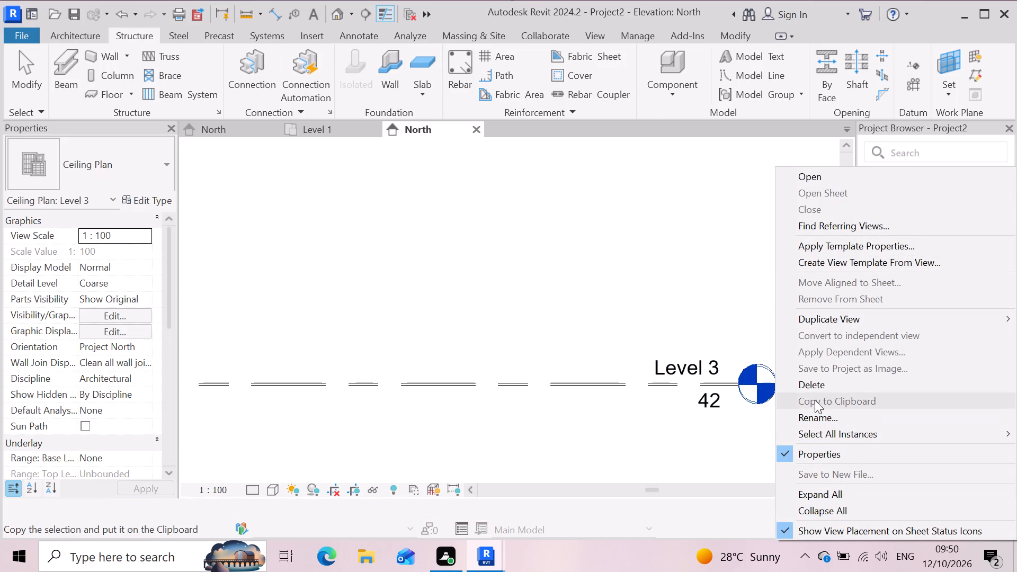
left_click(819, 381)
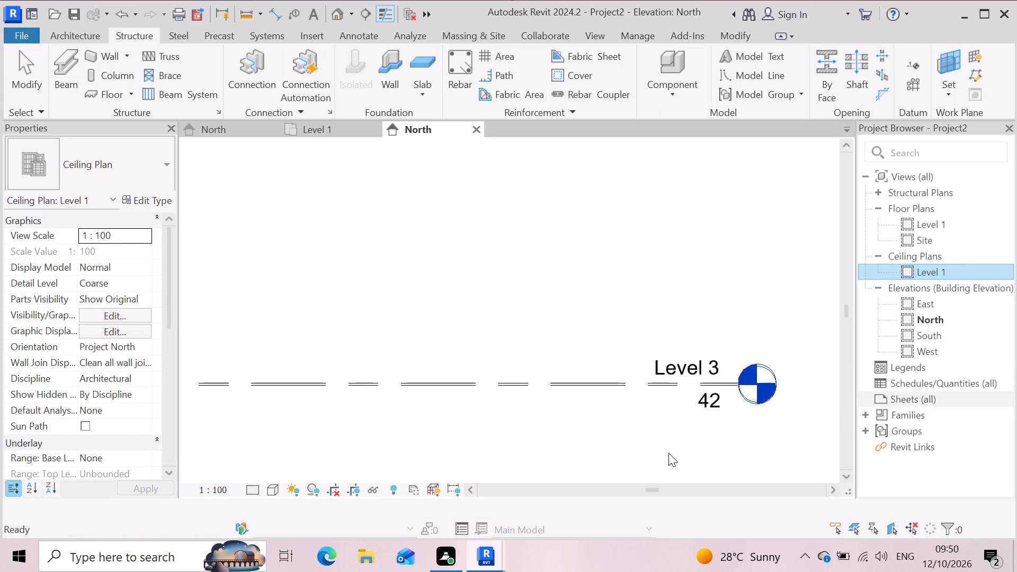
Delete Level 3 in the North elevation together with its structural plan view.
scroll(624, 379, "up", 6)
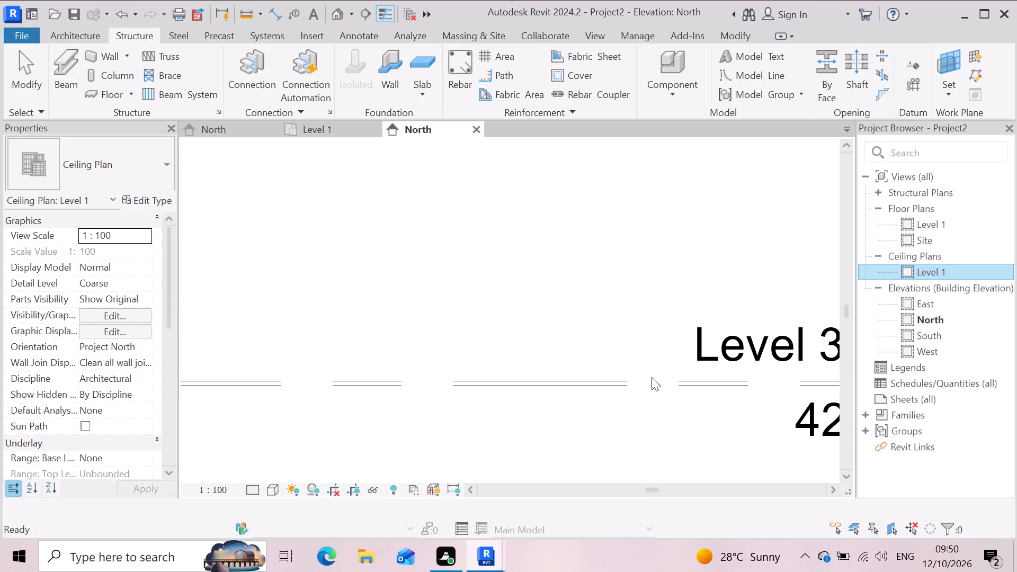
left_click(767, 350)
scroll(670, 385, "down", 2)
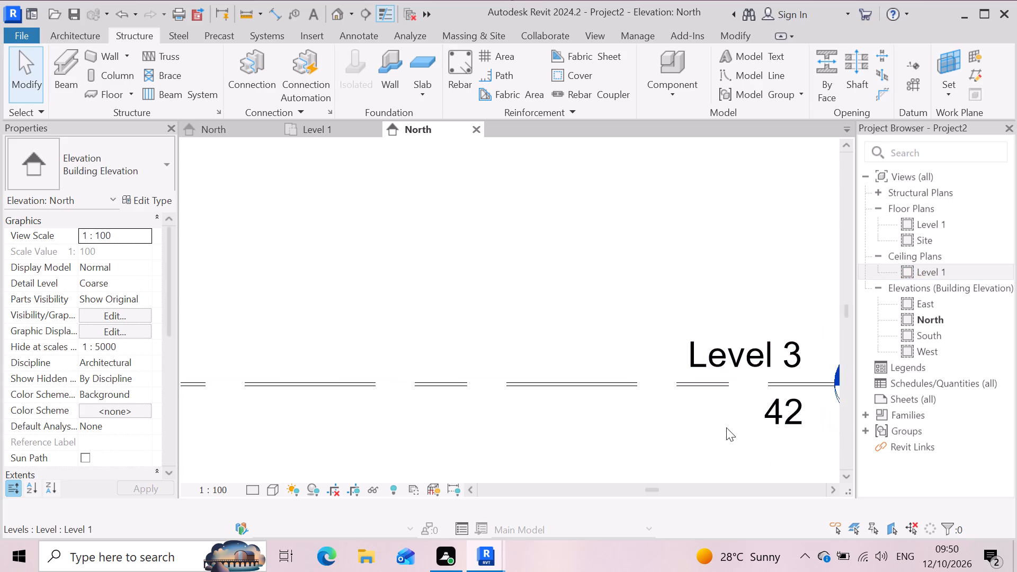
key("Delete")
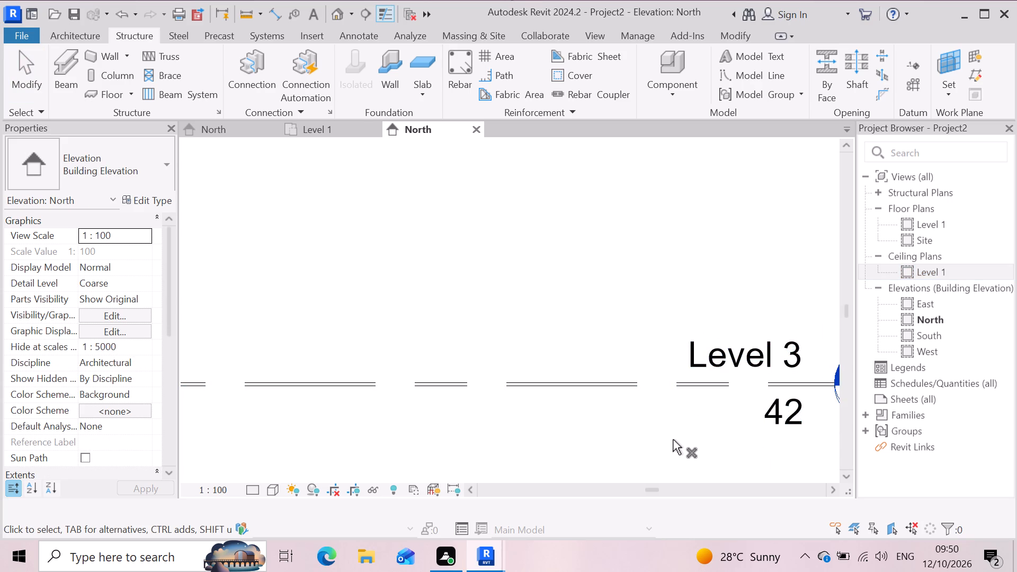
scroll(641, 418, "down", 6)
scroll(646, 420, "up", 7)
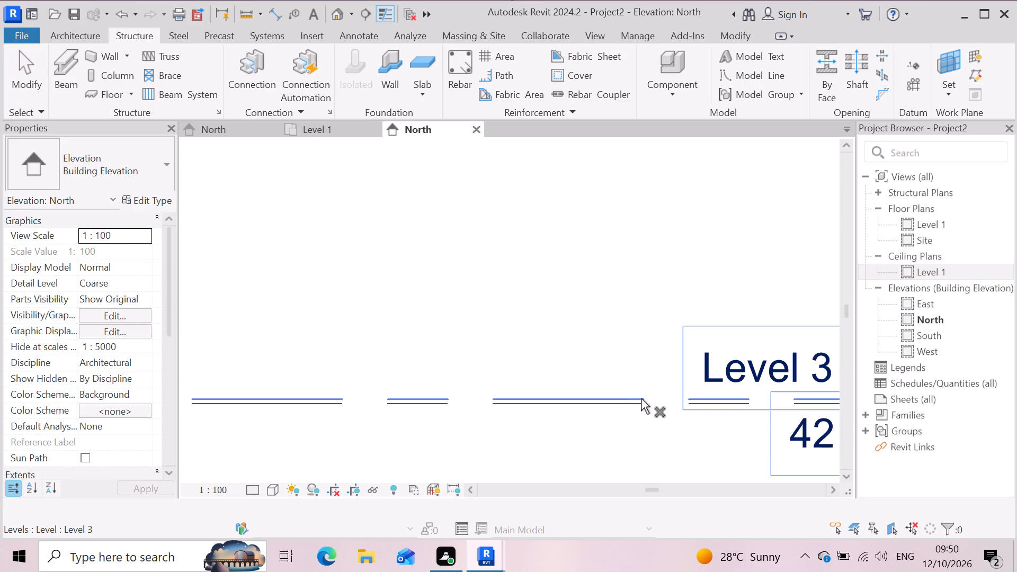
key("Escape")
scroll(626, 400, "up", 4)
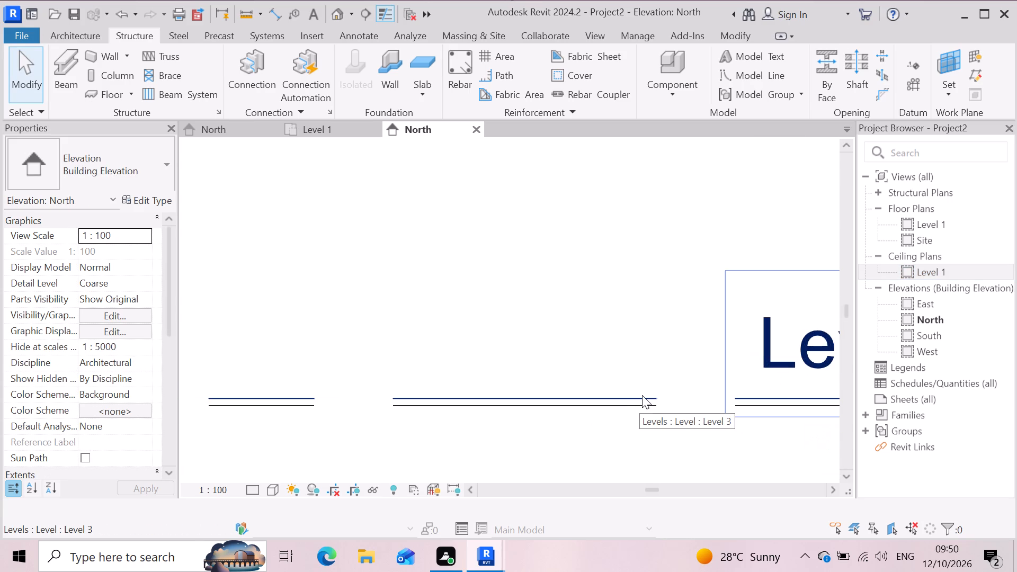
double_click(642, 395)
scroll(556, 408, "down", 5)
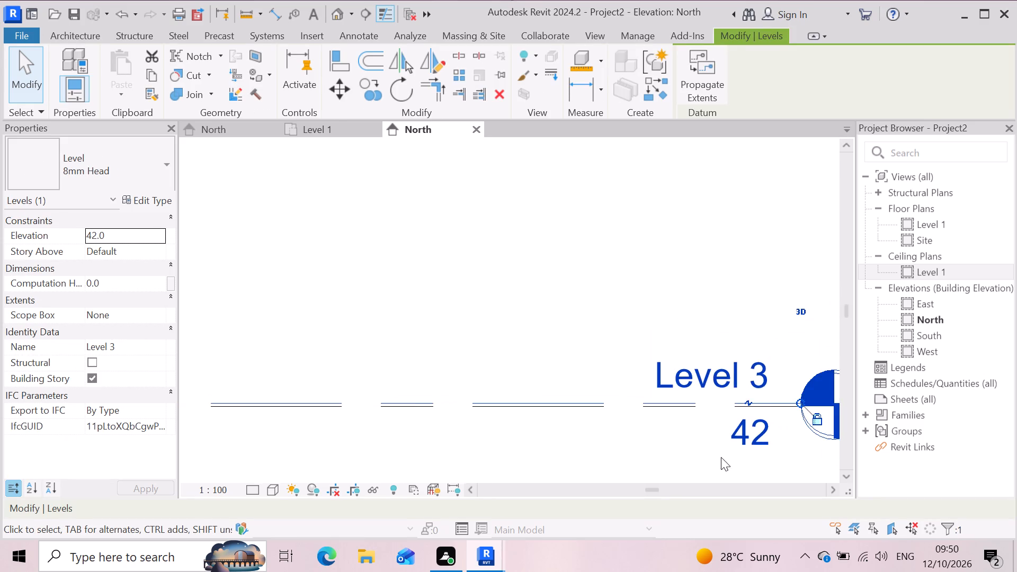
scroll(708, 442, "down", 2)
scroll(811, 446, "up", 8)
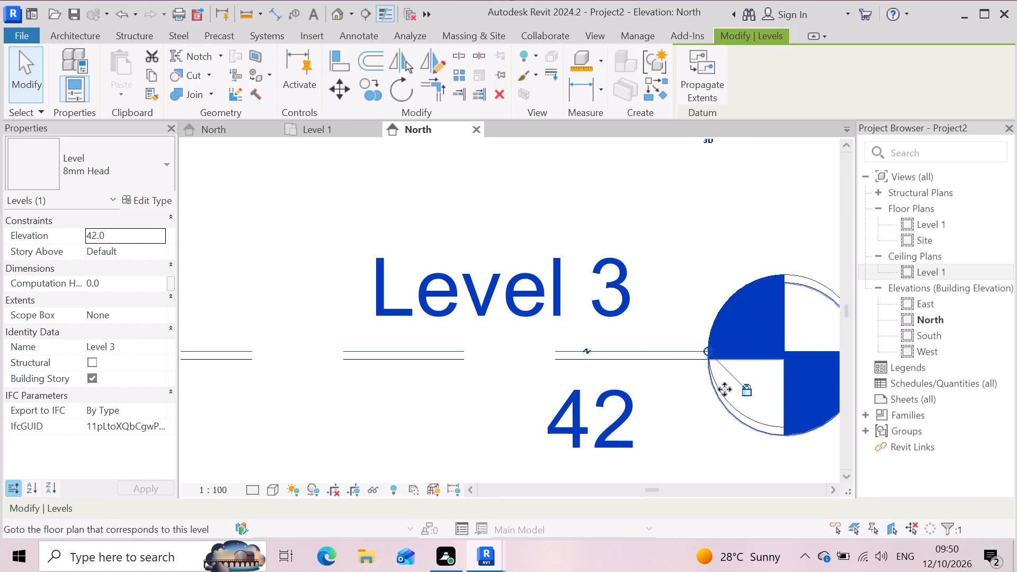
scroll(816, 283, "up", 3)
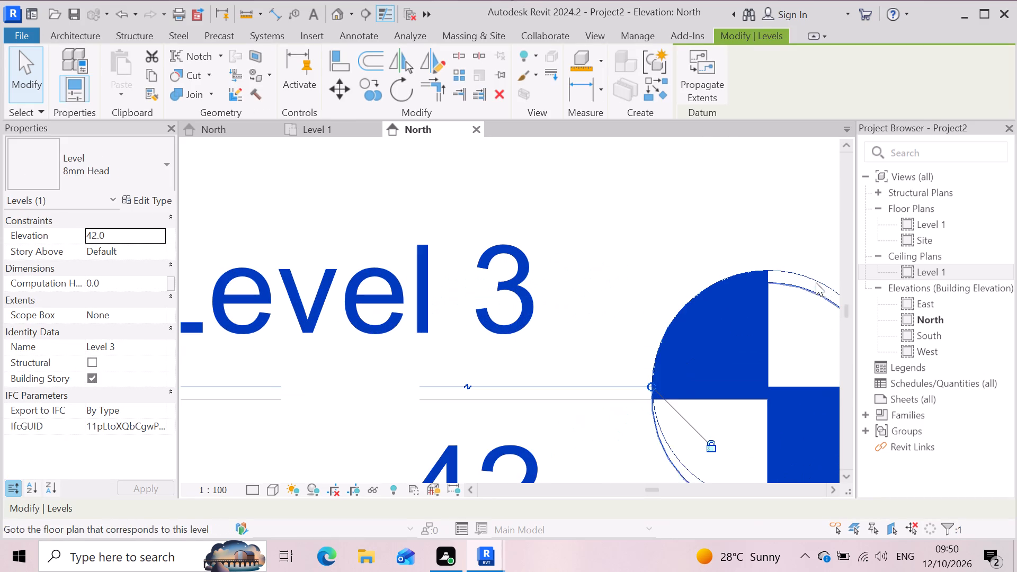
left_click(813, 278)
key("Delete")
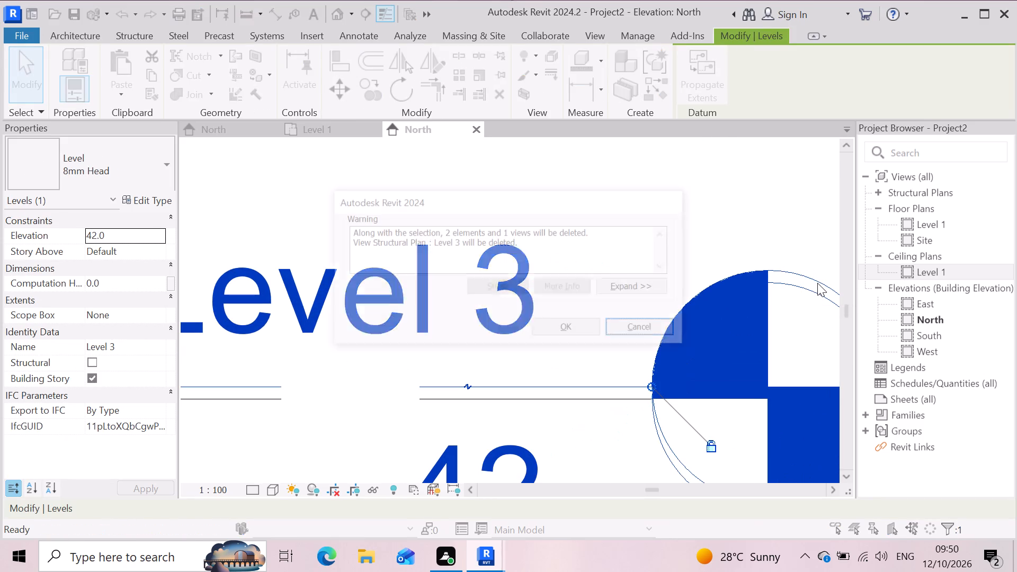
left_click(561, 323)
Rename Level 1 as GL in the North elevation.
scroll(701, 299, "down", 11)
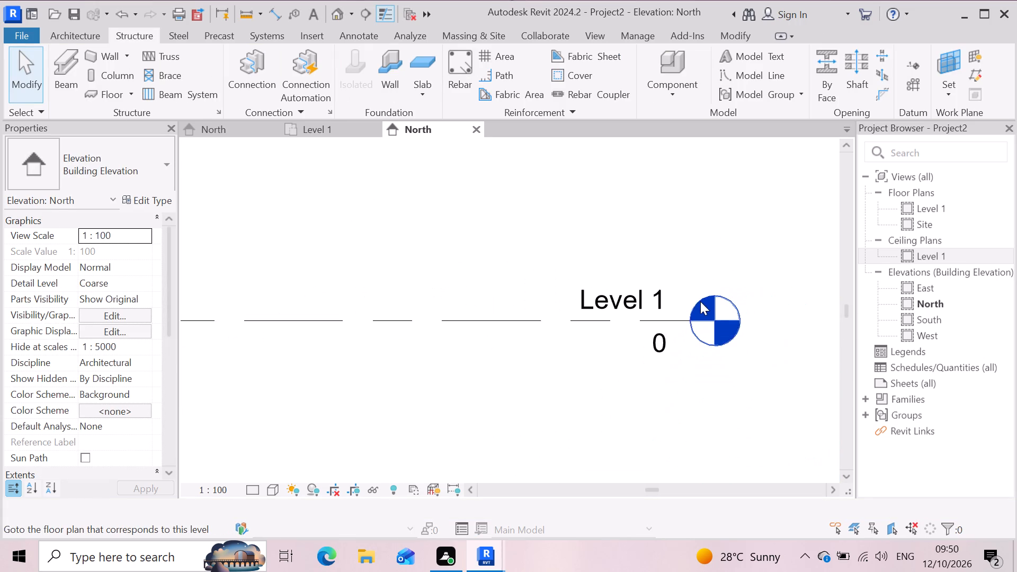
scroll(692, 303, "down", 3)
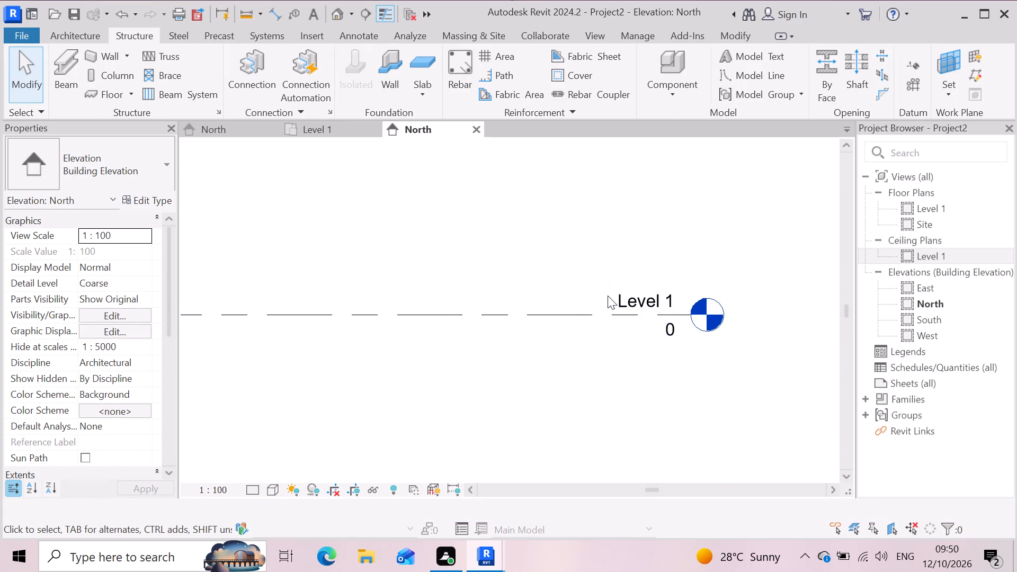
scroll(616, 298, "up", 3)
left_click(682, 303)
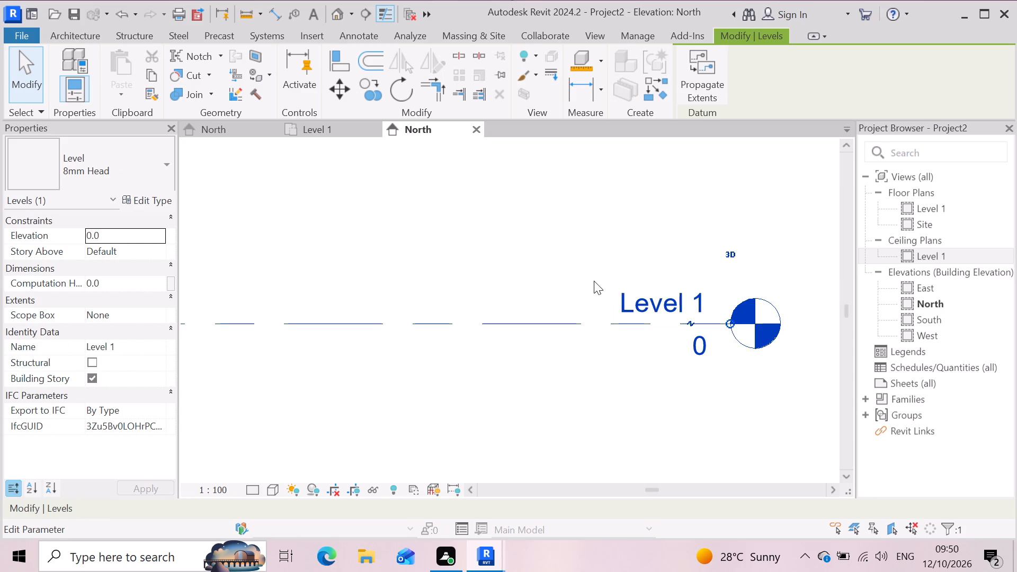
double_click(704, 304)
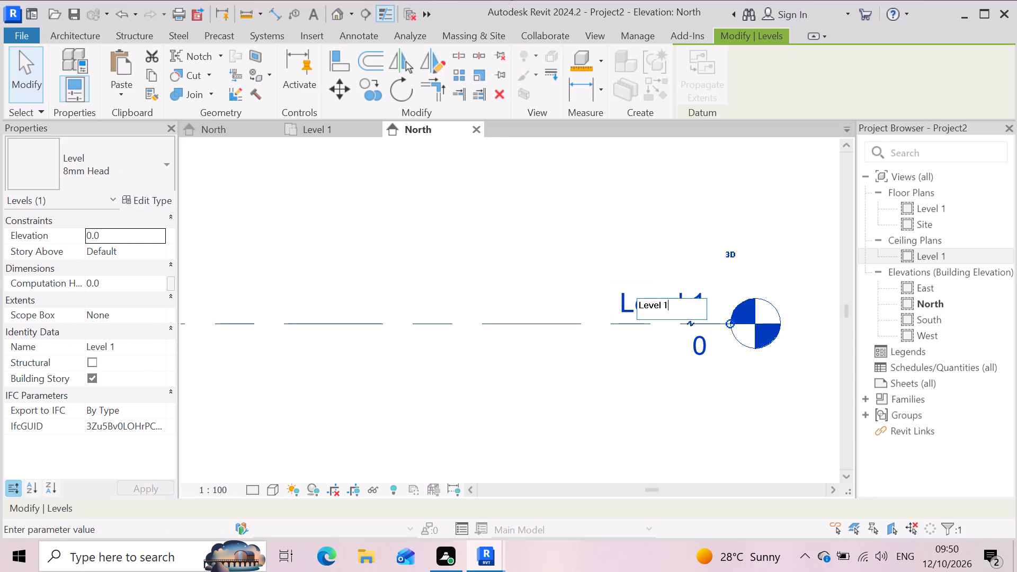
key("BackSpace")
key("BackSpace")
key("BackSpace")
key("BackSpace")
key("BackSpace")
key("BackSpace")
key("BackSpace")
key("BackSpace")
key("BackSpace")
key("BackSpace")
key("BackSpace")
key("BackSpace")
key("BackSpace")
key("BackSpace")
key("BackSpace")
key("BackSpace")
key("BackSpace")
key("BackSpace")
key("BackSpace")
key("BackSpace")
type("GL")
left_click(562, 377)
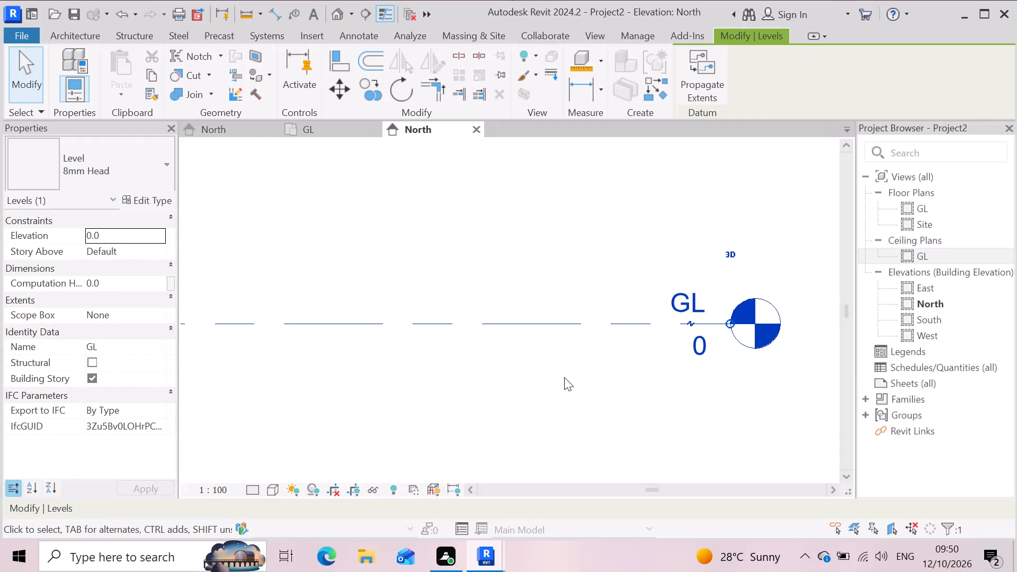
Place a new level above GL by picking its line with a 4267 mm offset, keeping Ceiling Plan and Structural Plan as the view types.
scroll(737, 414, "down", 6)
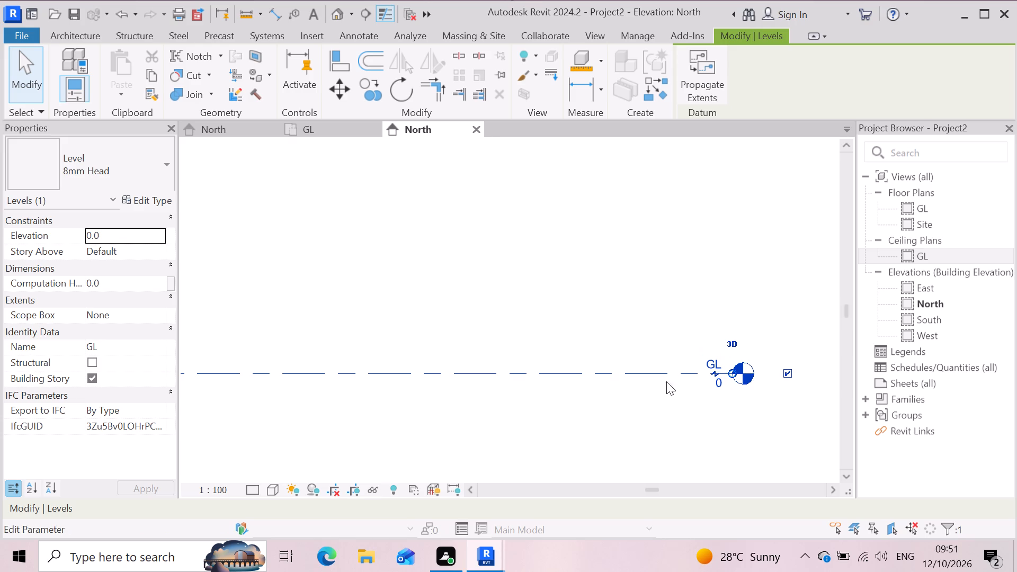
left_click(607, 376)
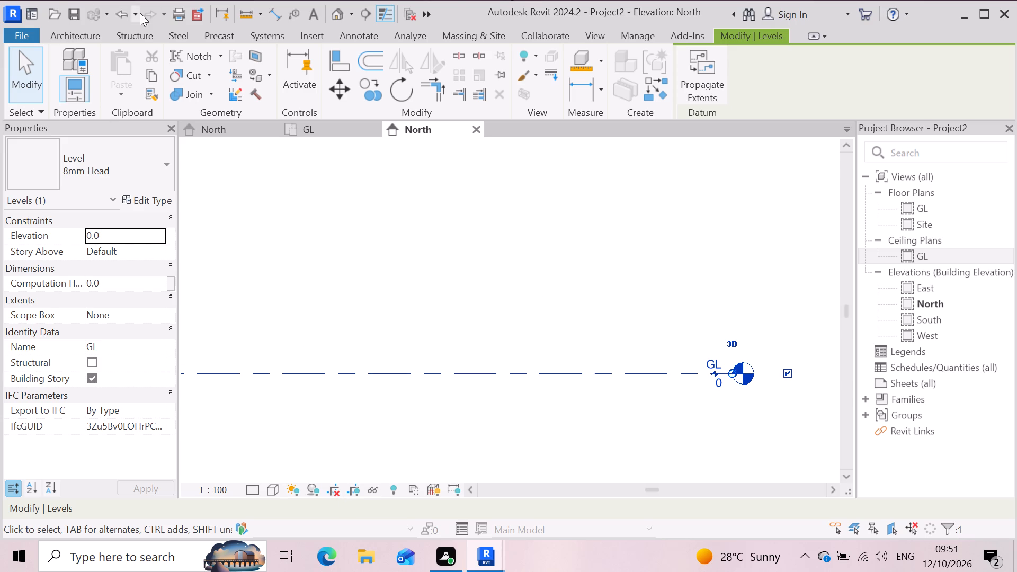
left_click(126, 38)
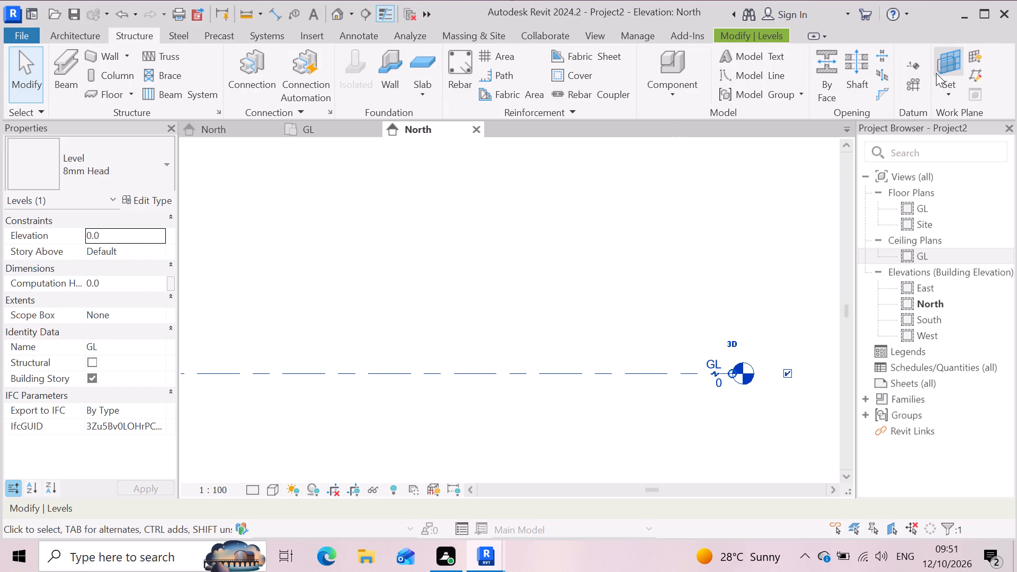
left_click(909, 61)
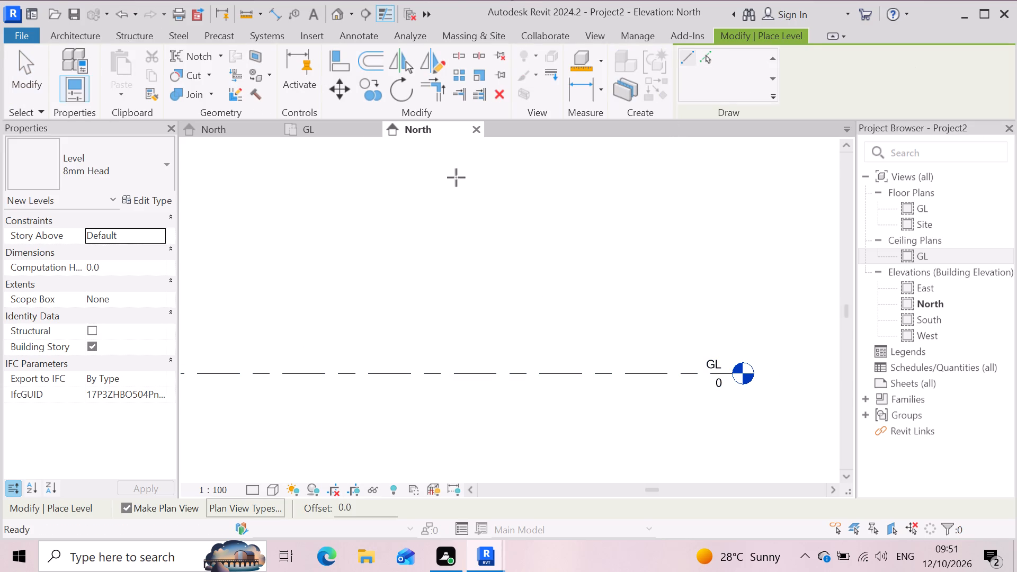
left_click(274, 505)
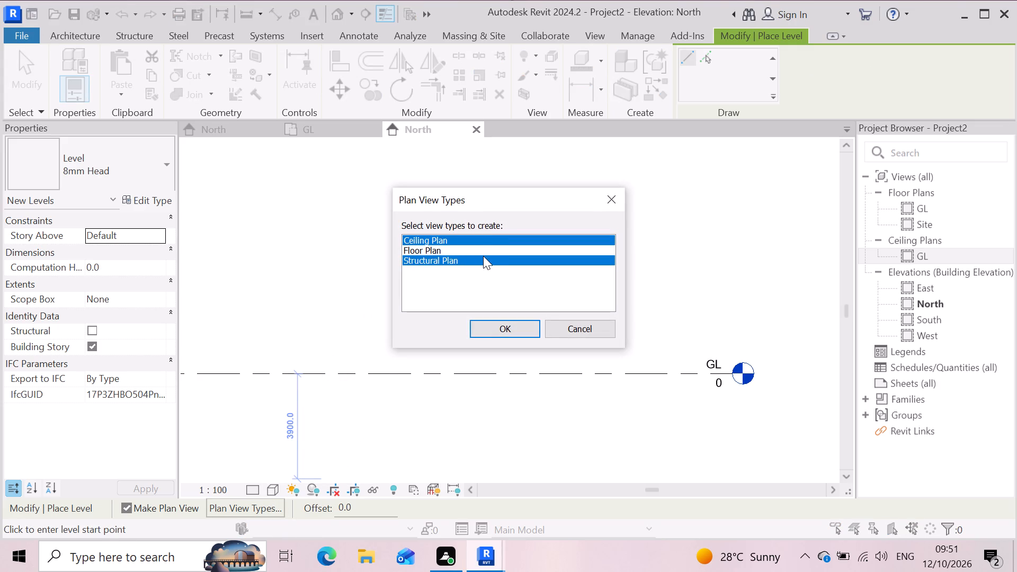
left_click(495, 327)
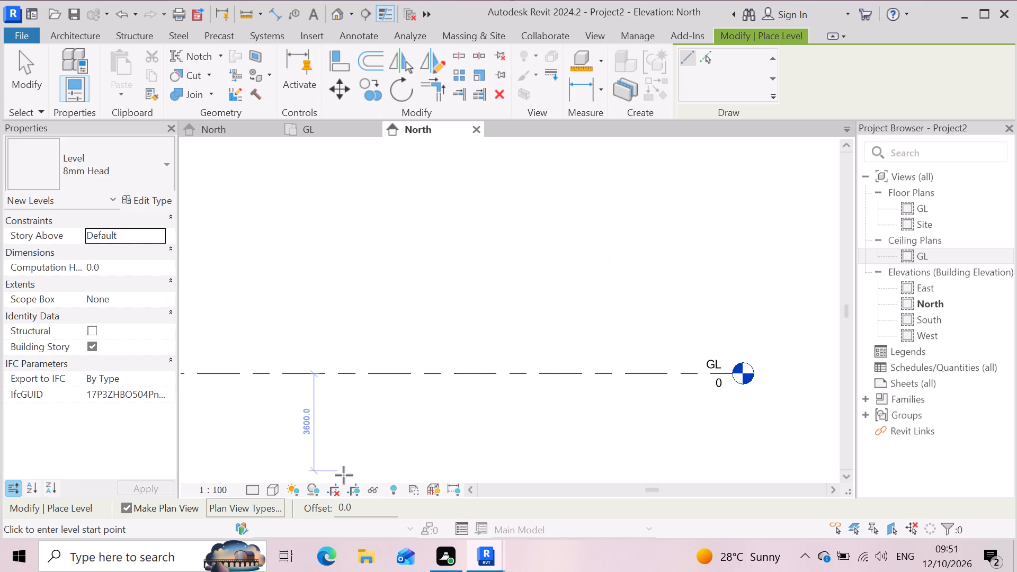
left_click_drag(373, 504, 213, 513)
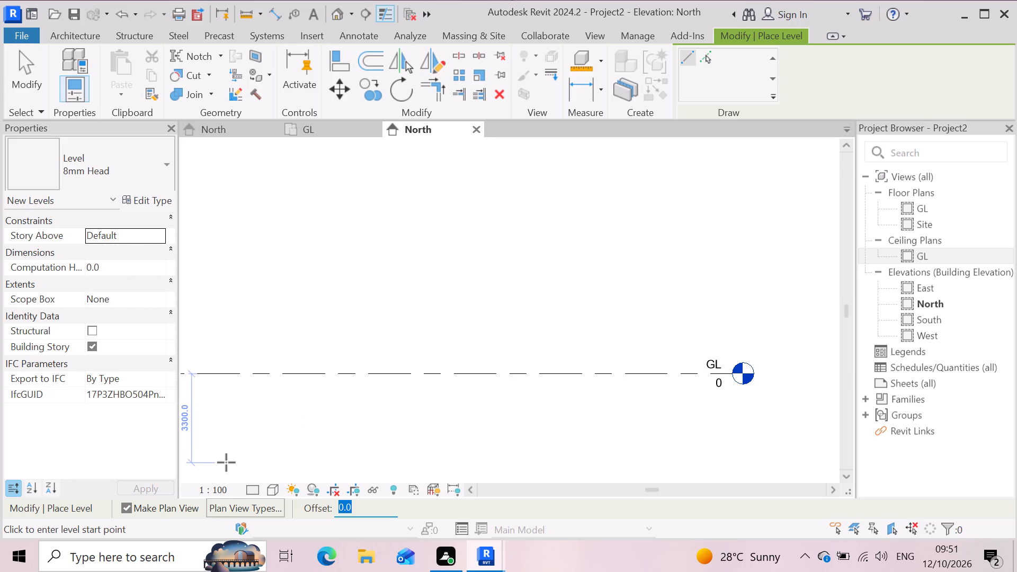
type("42")
type("67")
key("Return")
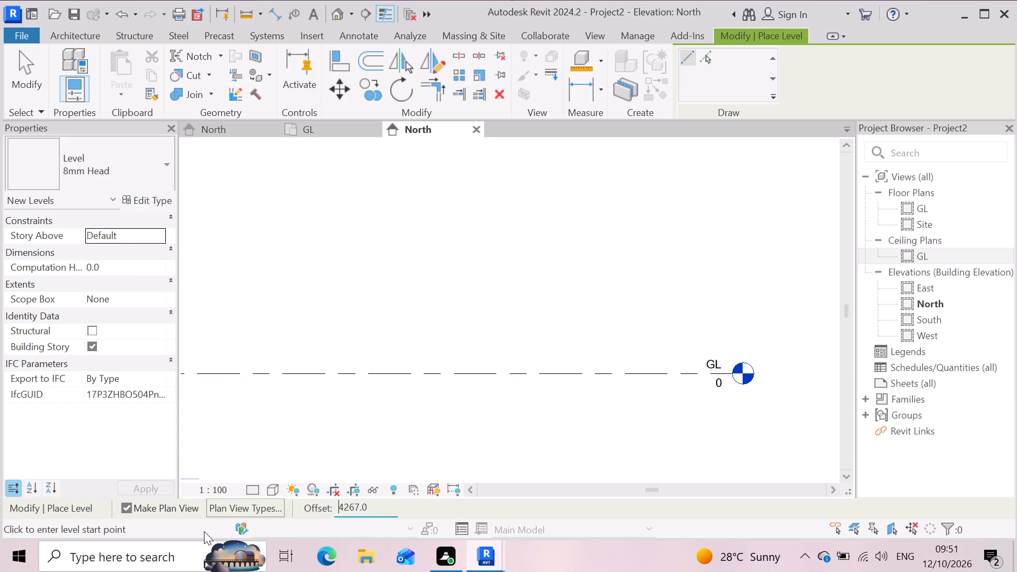
left_click(234, 512)
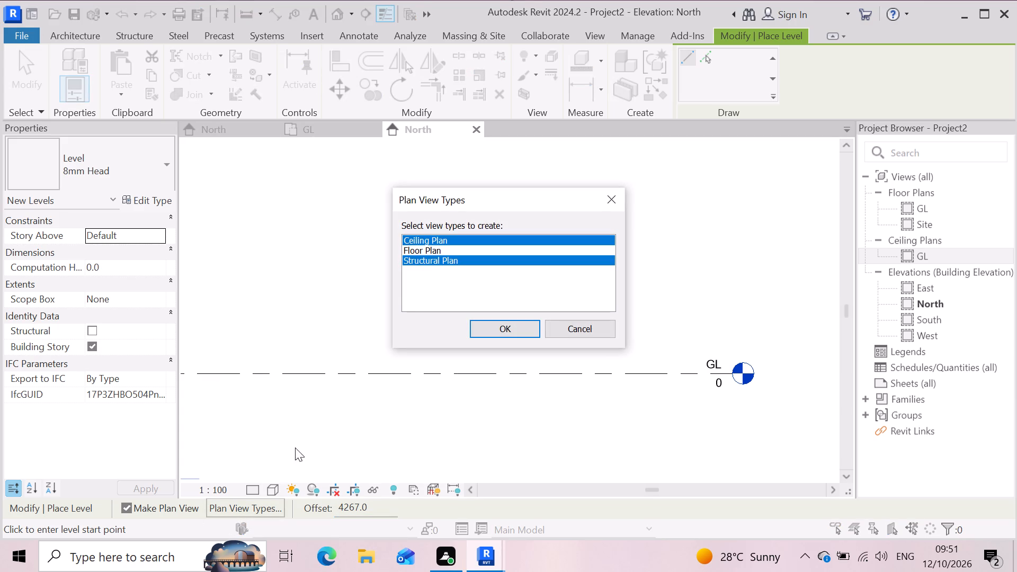
left_click(512, 328)
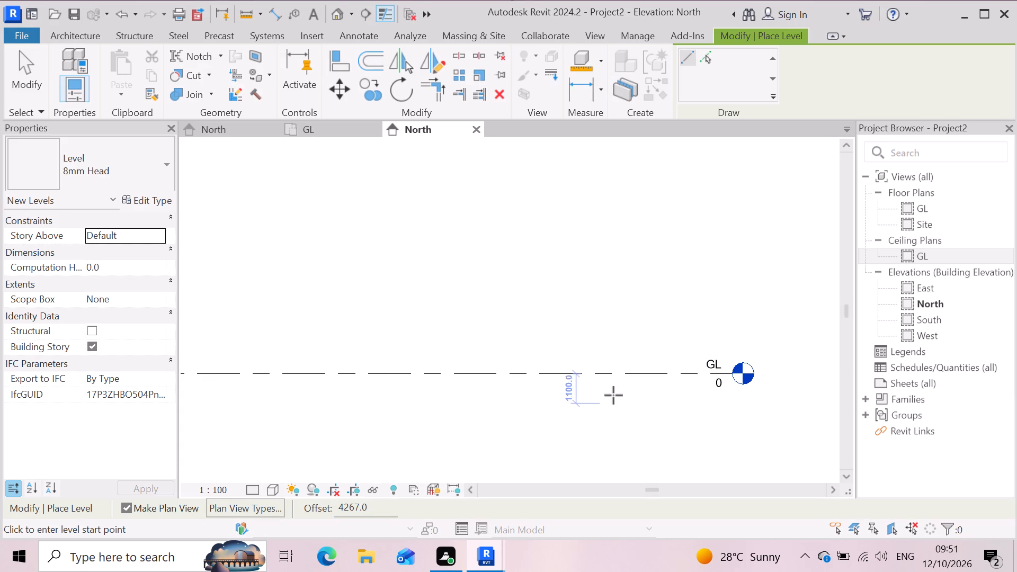
left_click(705, 52)
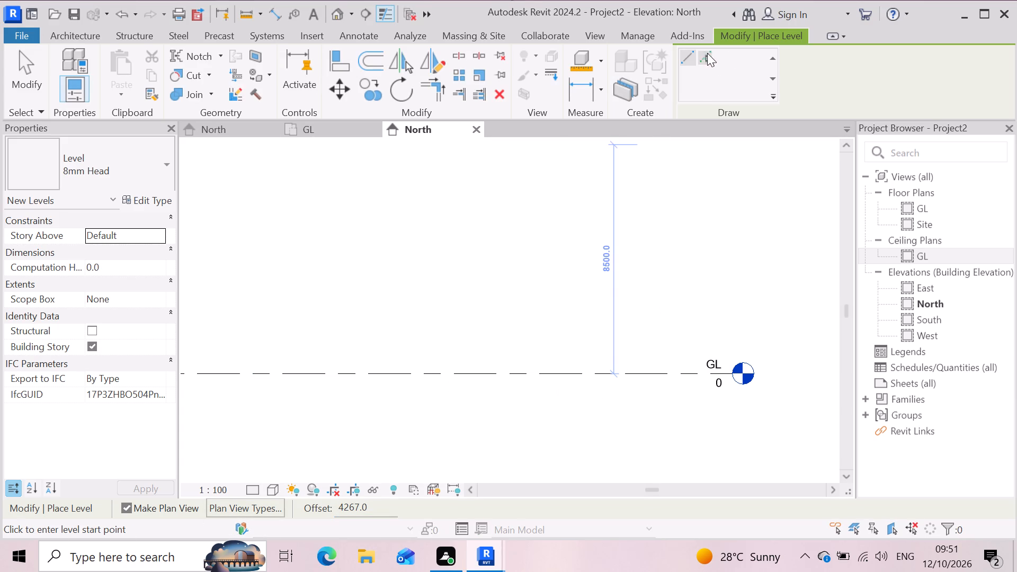
left_click(638, 369)
scroll(680, 399, "down", 3)
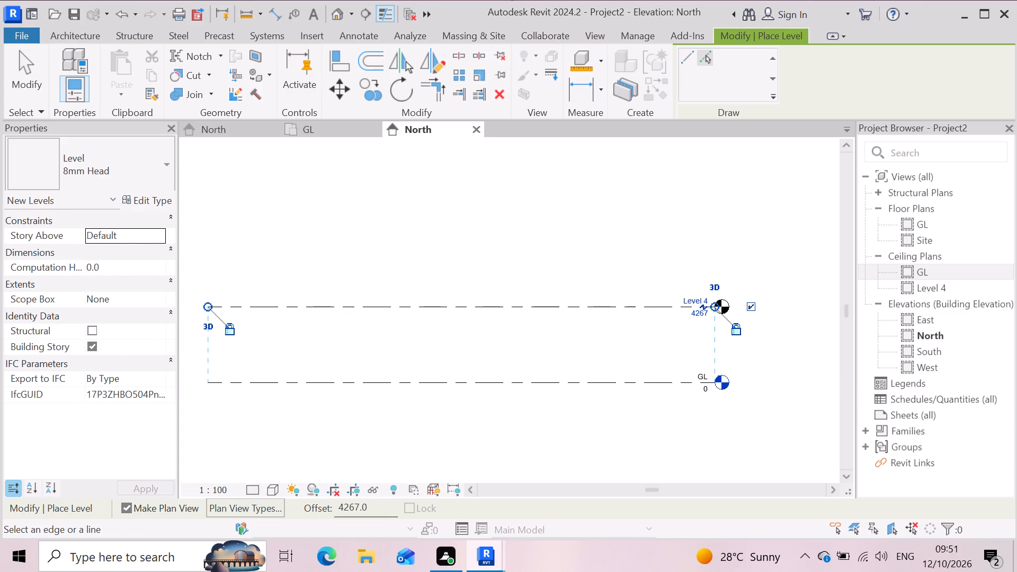
Place another level above Level 4 by picking its line with an offset of 6706 mm.
left_click_drag(378, 508, 272, 522)
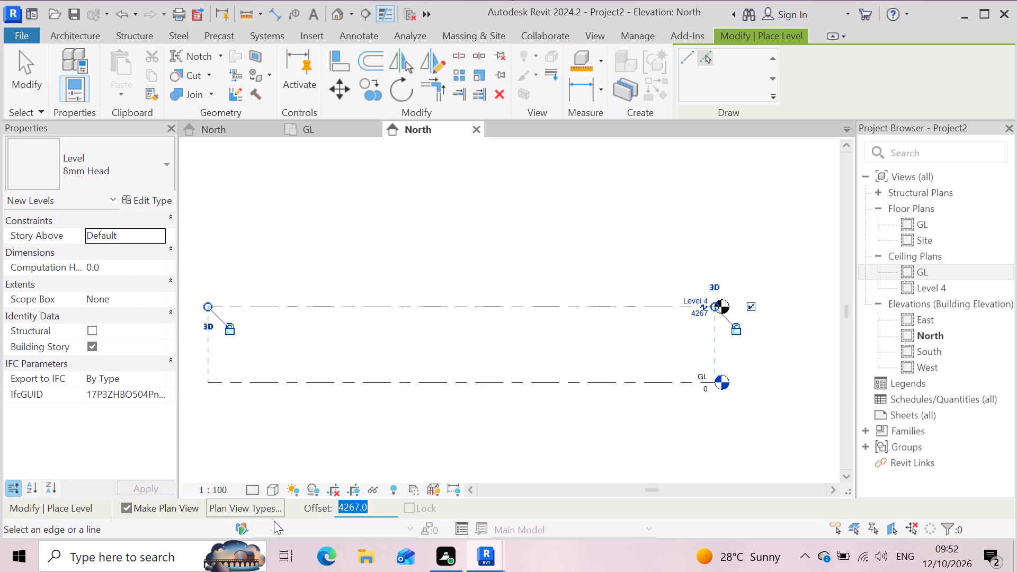
type("67")
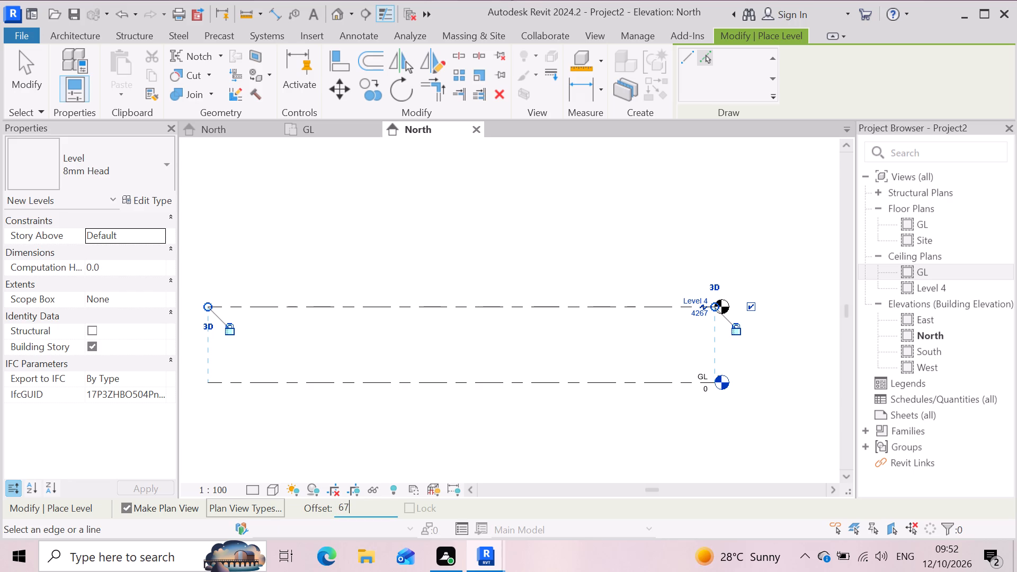
type("06")
key("Return")
left_click(504, 306)
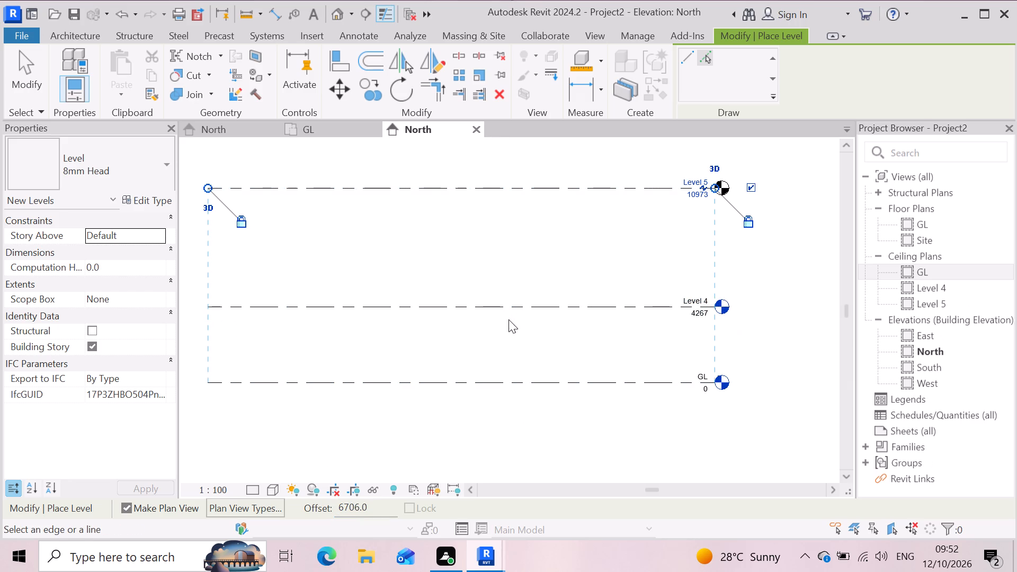
Place one more level above Level 4 by picking its line with the 6706 mm offset.
scroll(600, 356, "down", 1)
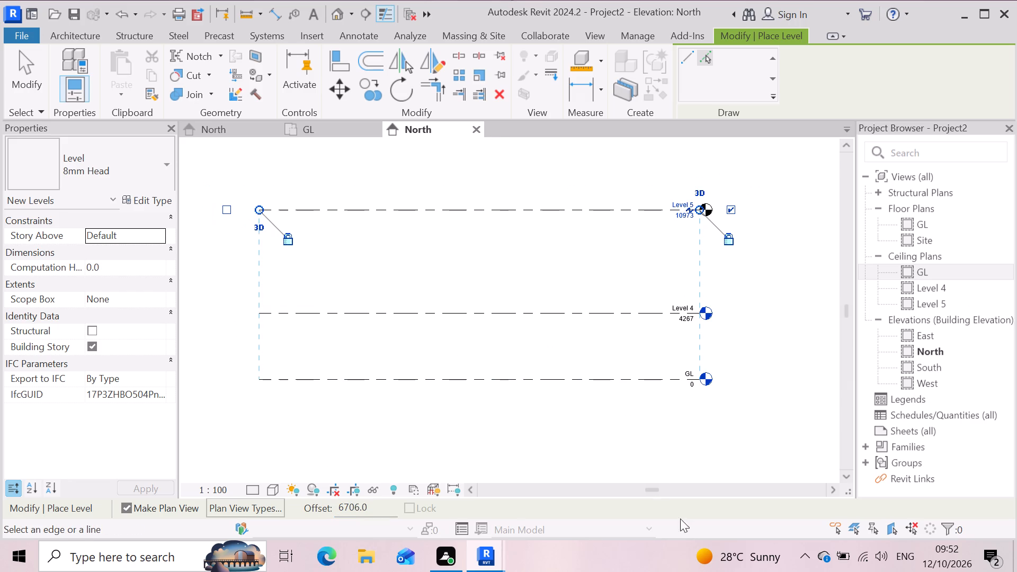
key("Escape")
scroll(589, 360, "up", 1)
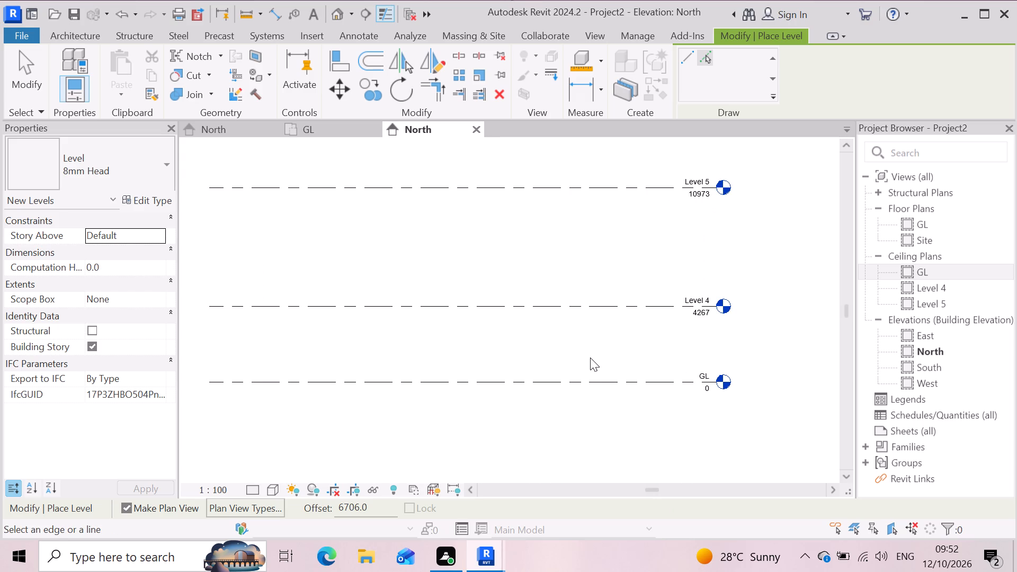
scroll(712, 309, "up", 3)
left_click(700, 291)
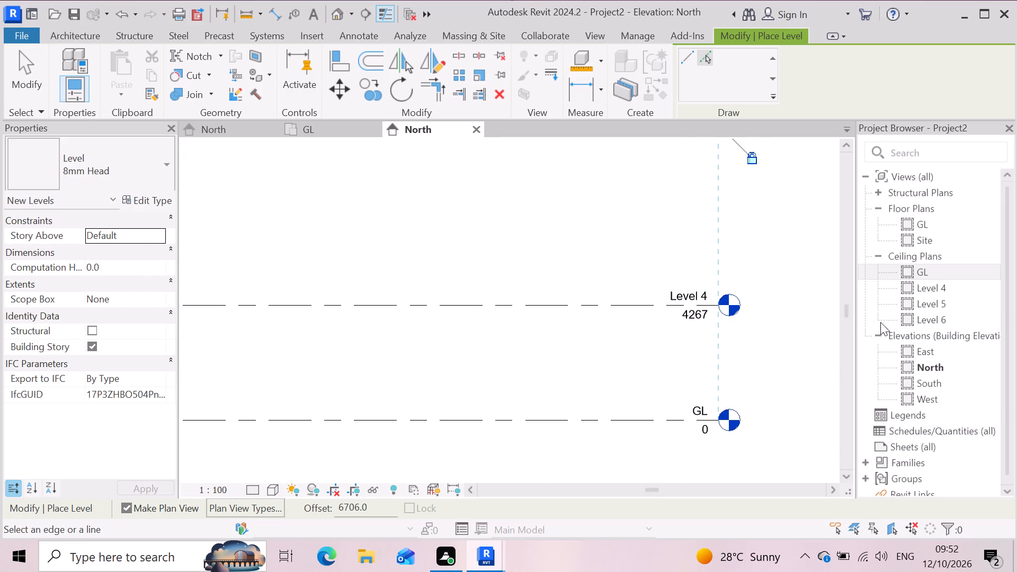
Delete the Level 6 ceiling plan view from the project.
right_click(899, 326)
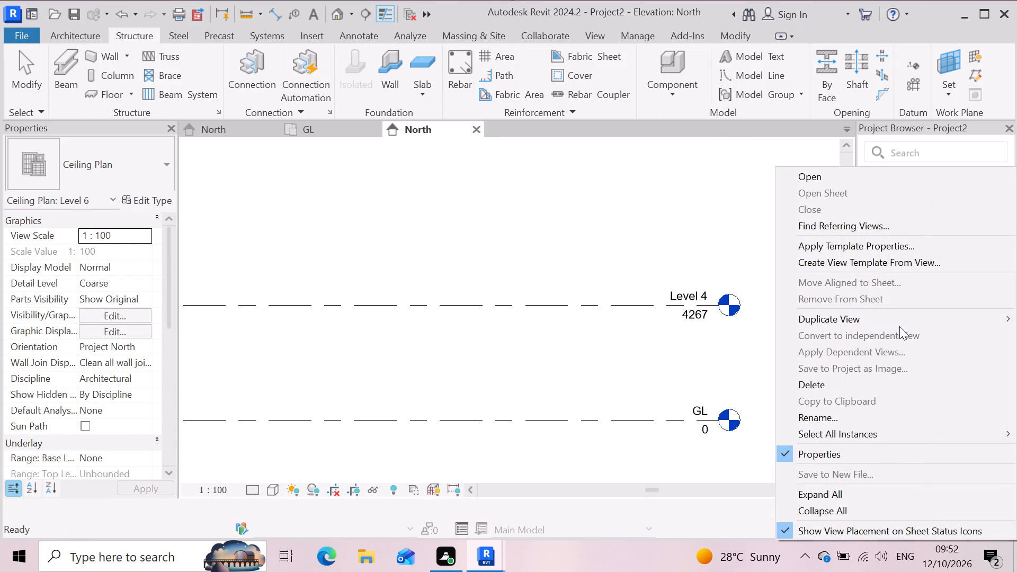
left_click(844, 386)
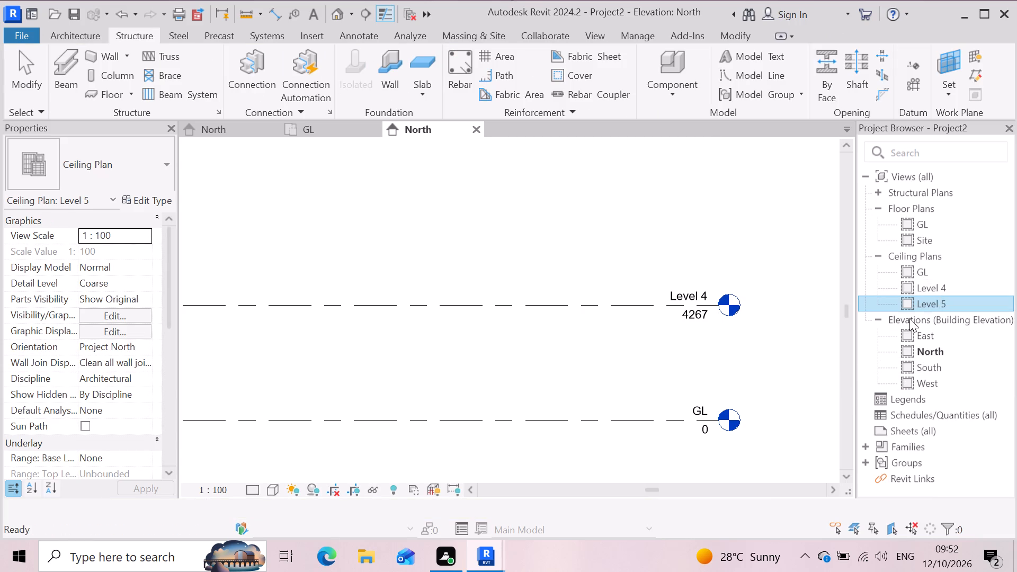
Delete the East building elevation view from the project.
scroll(781, 382, "down", 1)
right_click(871, 337)
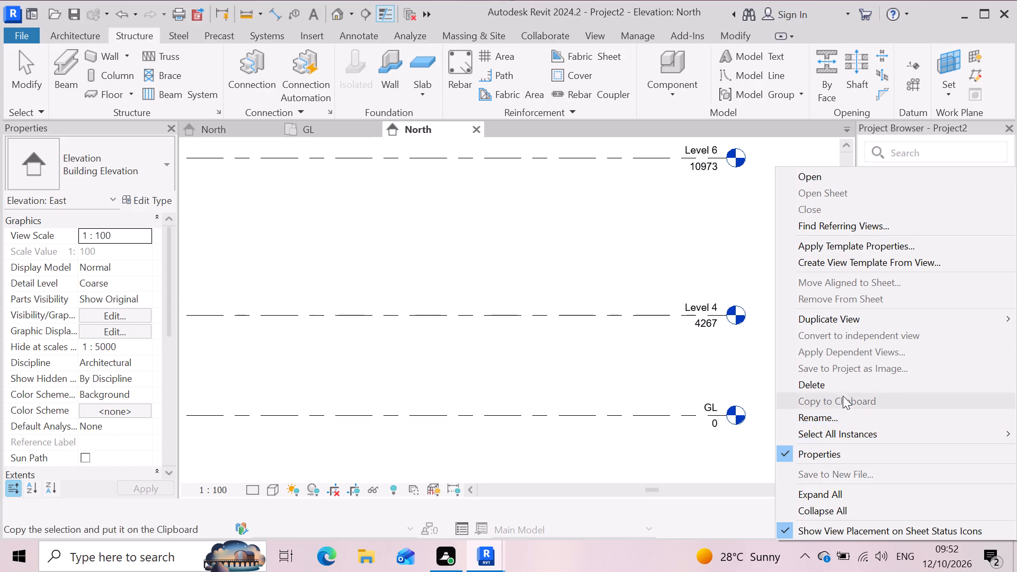
left_click(844, 386)
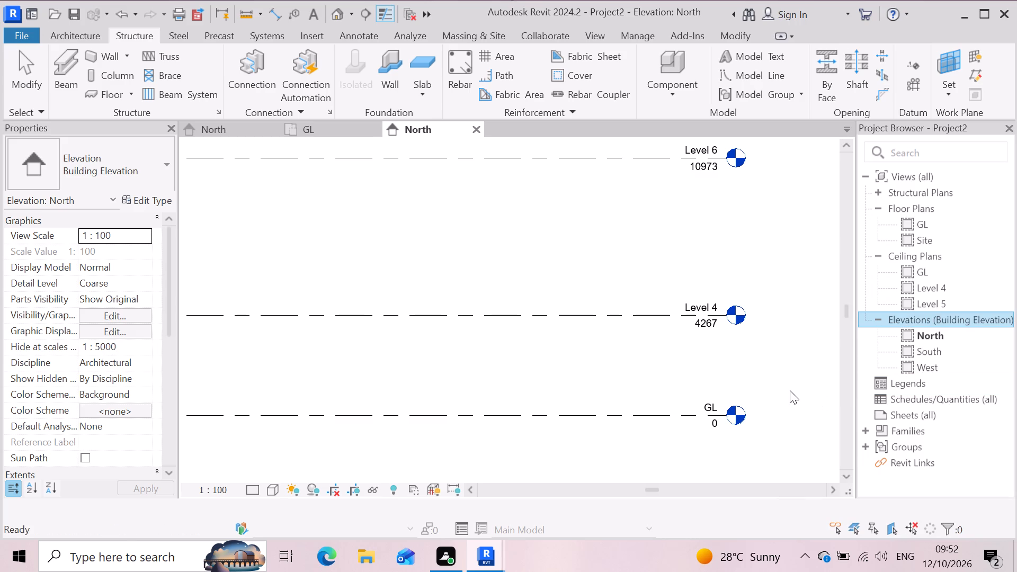
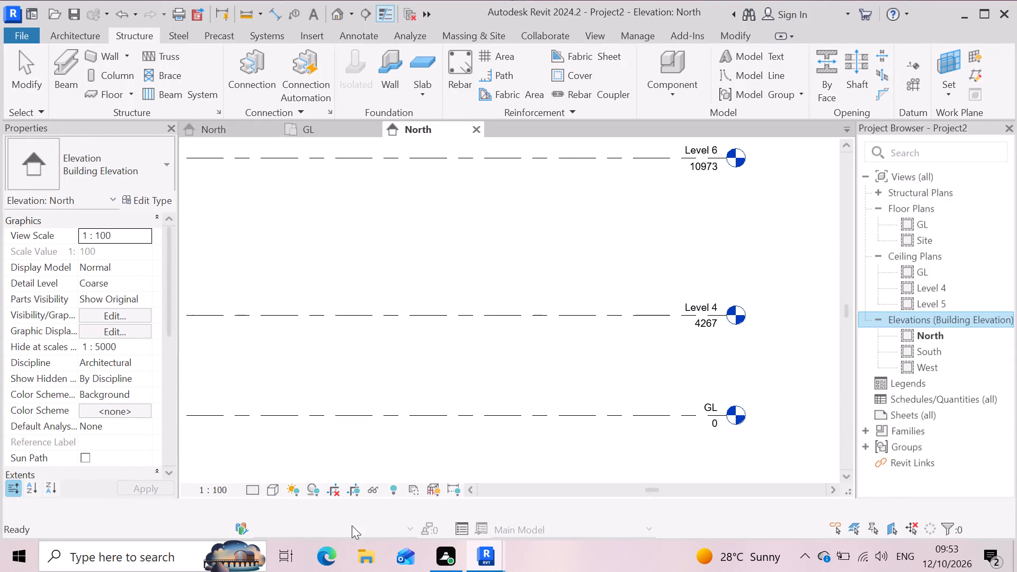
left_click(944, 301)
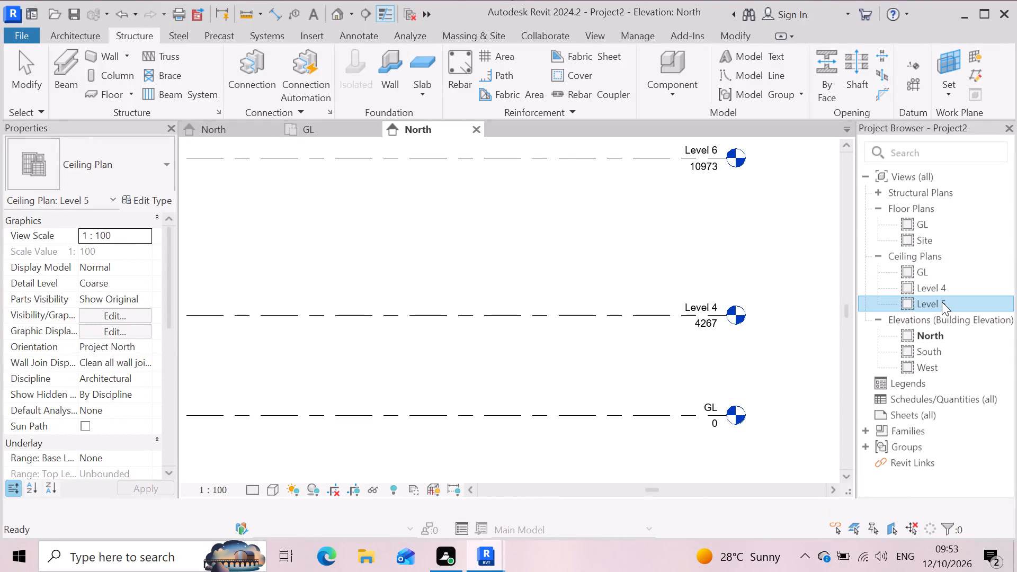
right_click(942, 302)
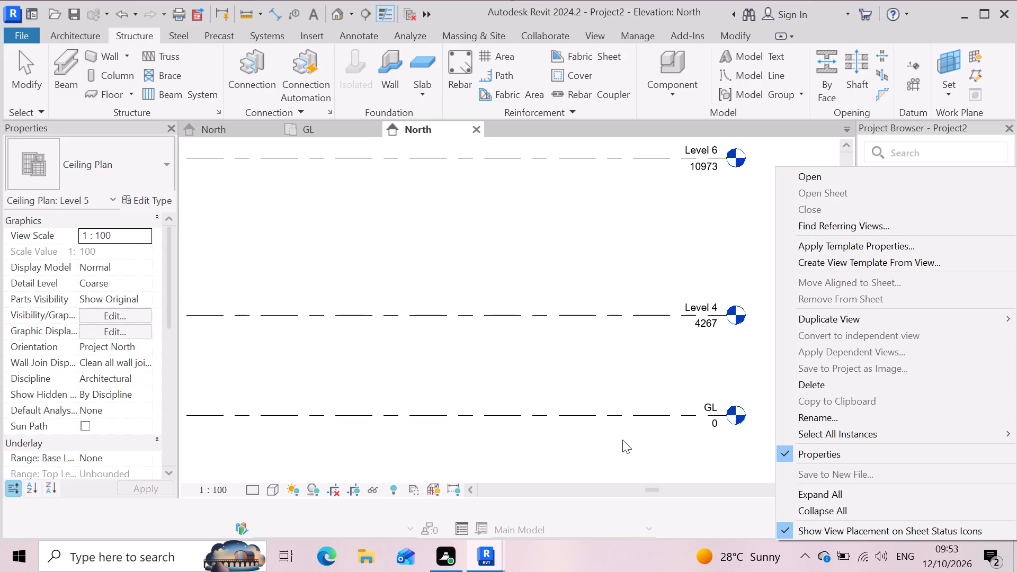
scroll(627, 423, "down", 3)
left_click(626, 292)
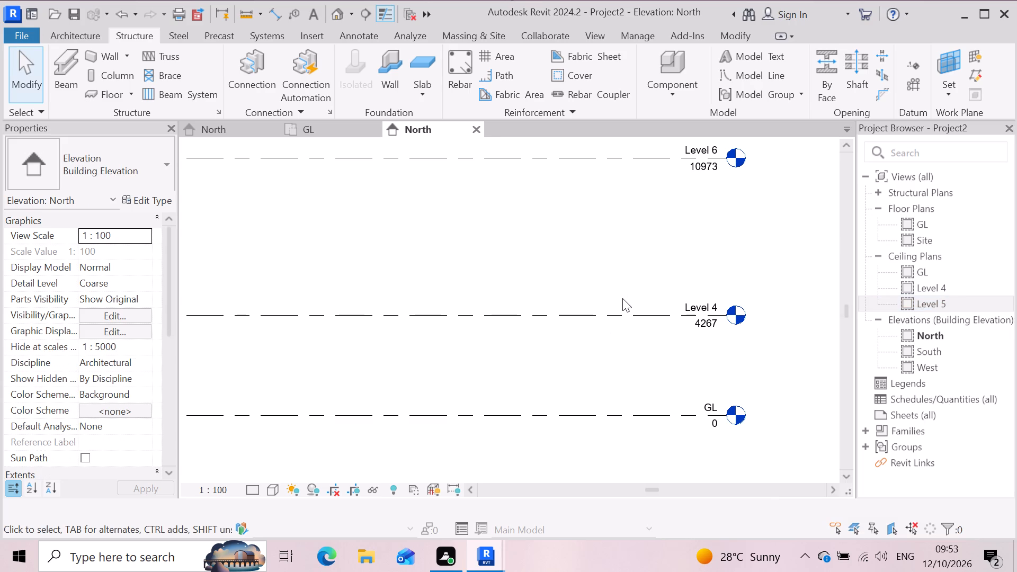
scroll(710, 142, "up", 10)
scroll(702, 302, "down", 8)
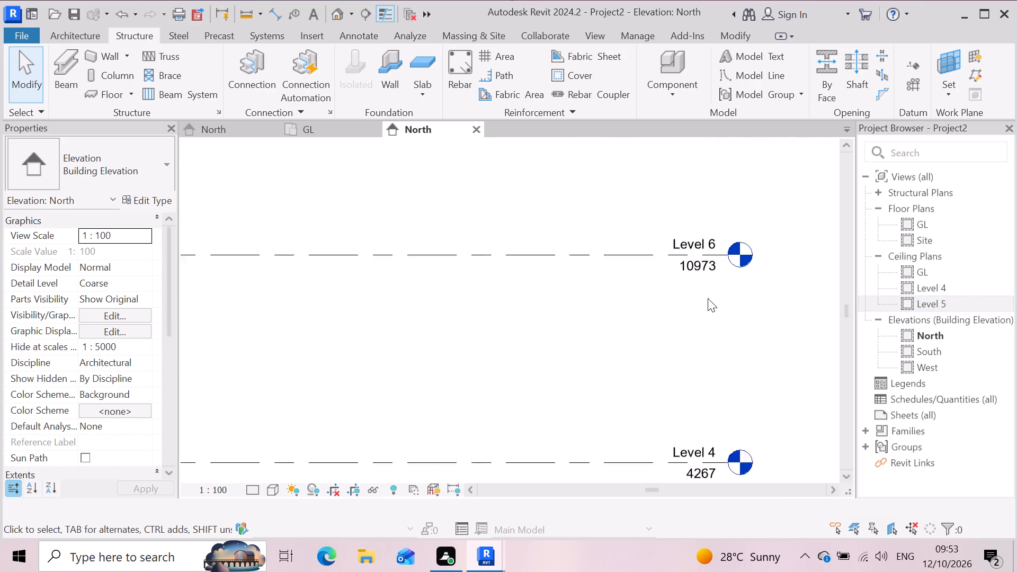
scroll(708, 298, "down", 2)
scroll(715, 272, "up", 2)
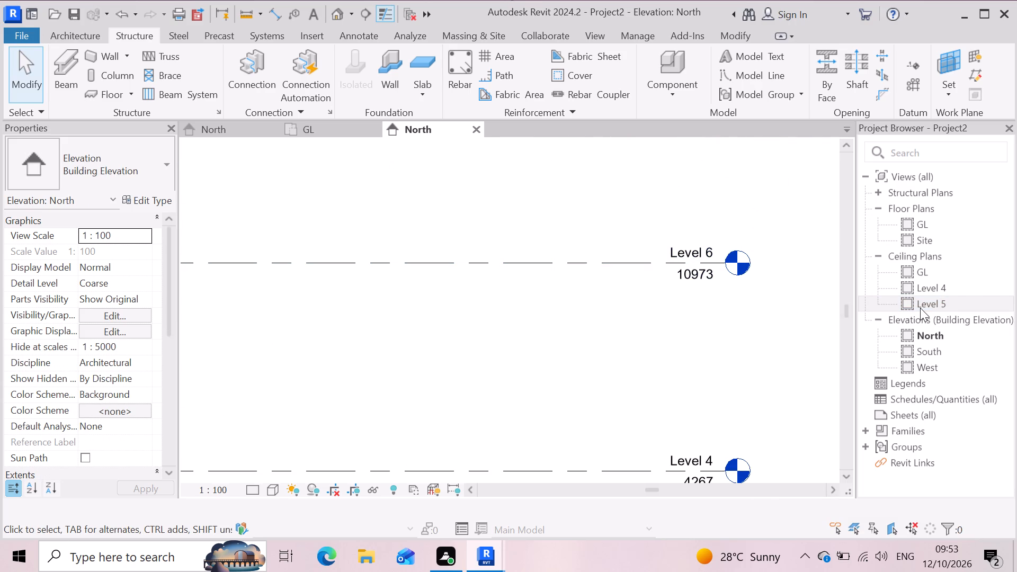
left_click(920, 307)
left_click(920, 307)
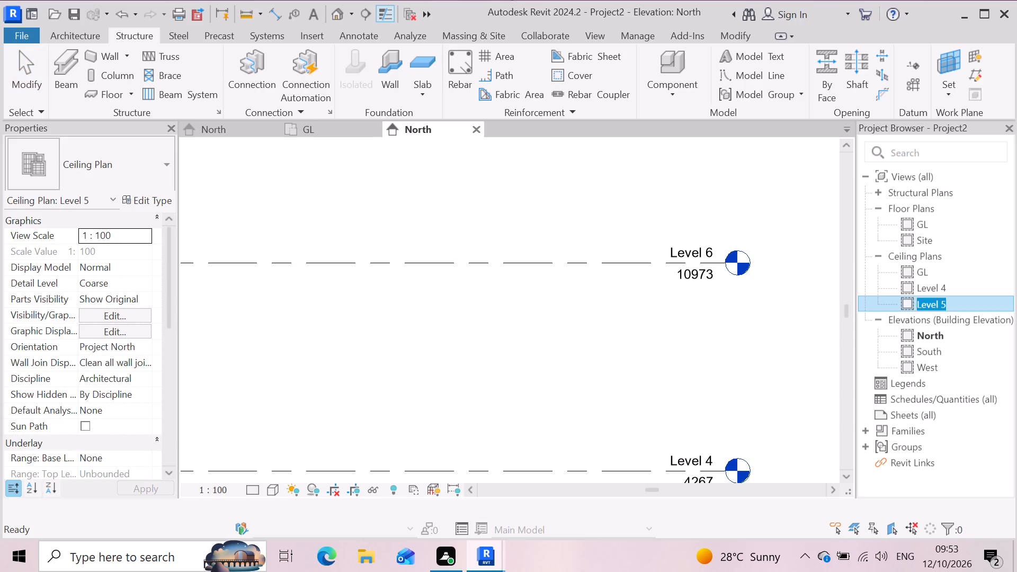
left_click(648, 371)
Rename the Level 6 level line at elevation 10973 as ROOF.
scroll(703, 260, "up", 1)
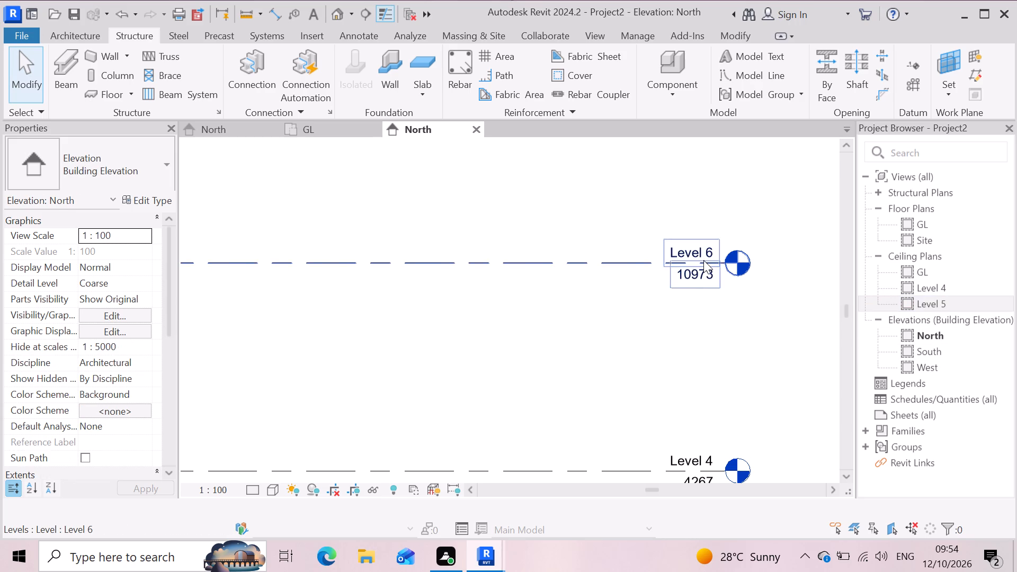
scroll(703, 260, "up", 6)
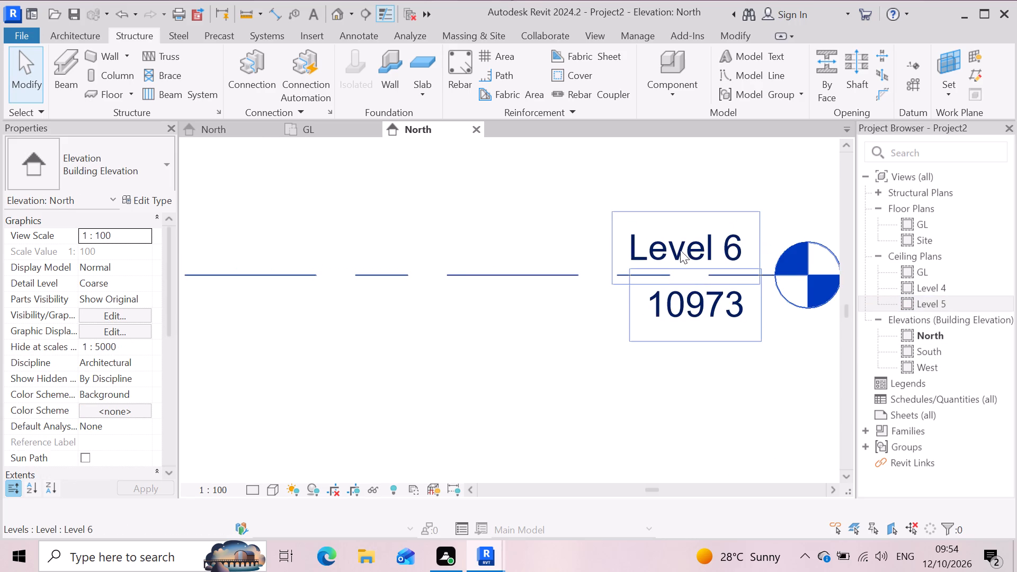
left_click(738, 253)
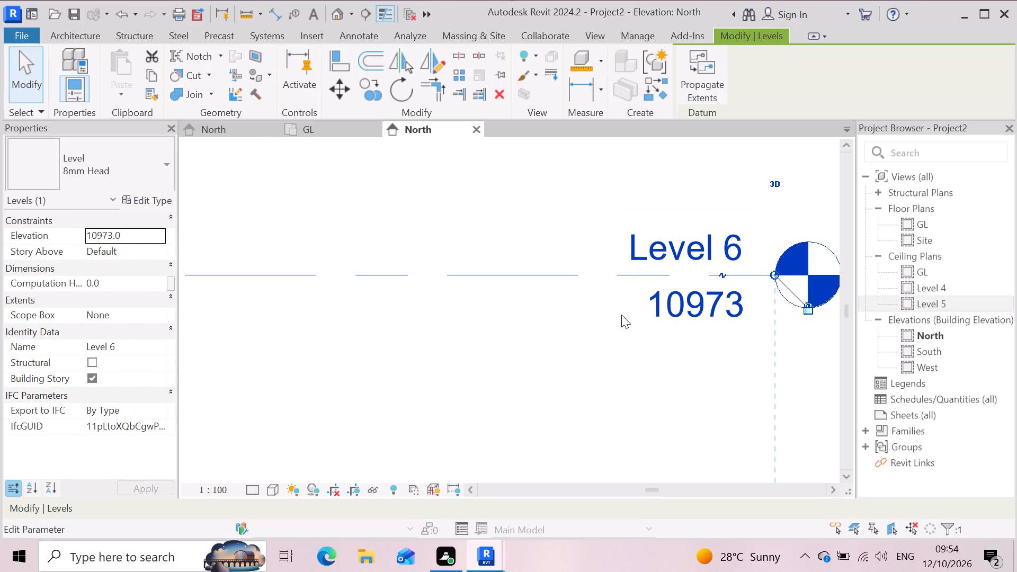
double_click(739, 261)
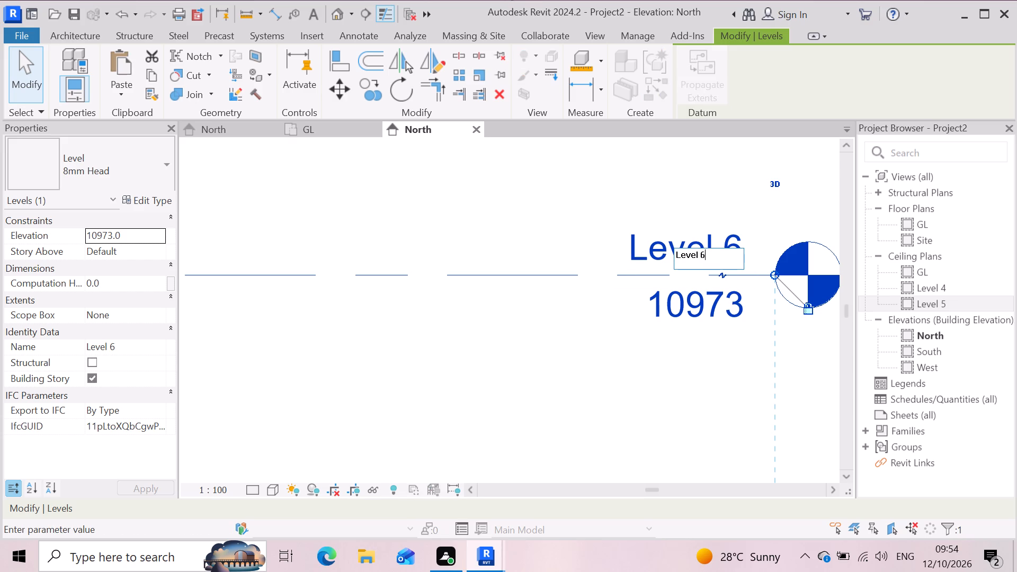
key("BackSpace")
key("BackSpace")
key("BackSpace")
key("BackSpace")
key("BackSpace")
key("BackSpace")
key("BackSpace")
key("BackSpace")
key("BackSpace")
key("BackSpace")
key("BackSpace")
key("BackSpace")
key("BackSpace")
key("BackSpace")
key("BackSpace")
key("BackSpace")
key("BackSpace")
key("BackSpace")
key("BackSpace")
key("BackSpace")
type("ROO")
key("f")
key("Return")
Delete the ROOF level that overlaps Level 5, together with its structural plan view.
scroll(660, 254, "up", 3)
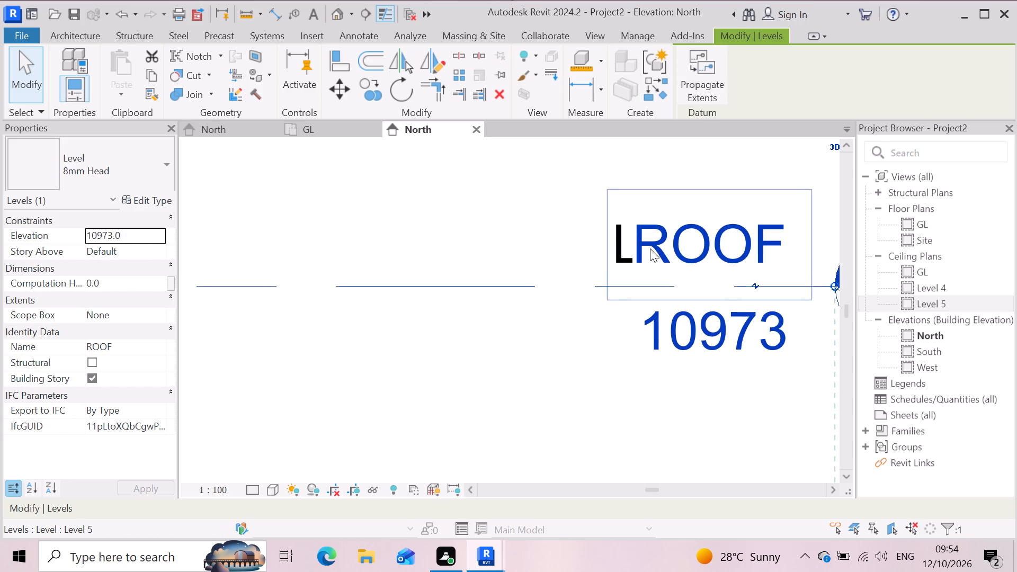
left_click(682, 261)
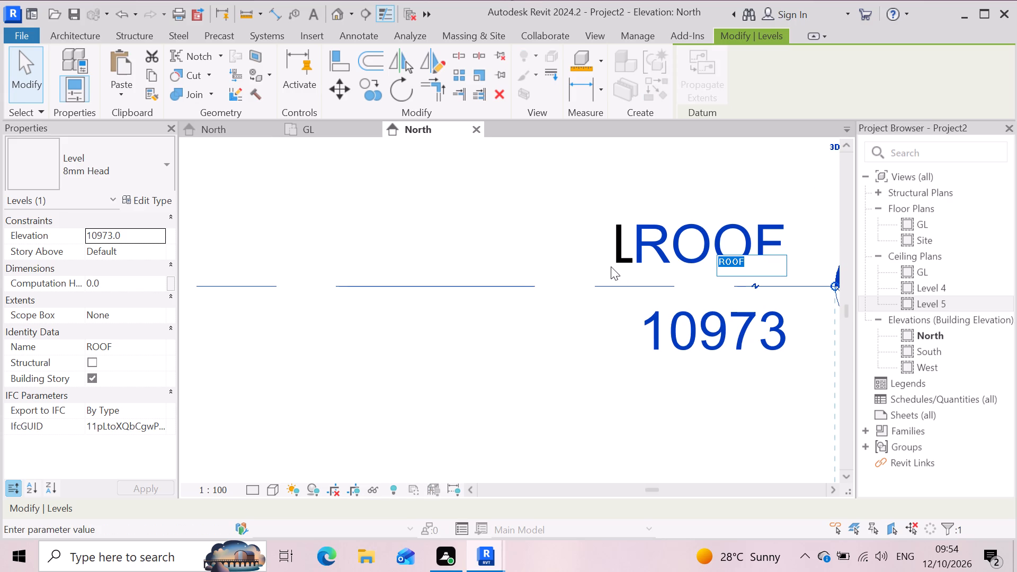
key("Escape")
scroll(521, 261, "down", 2)
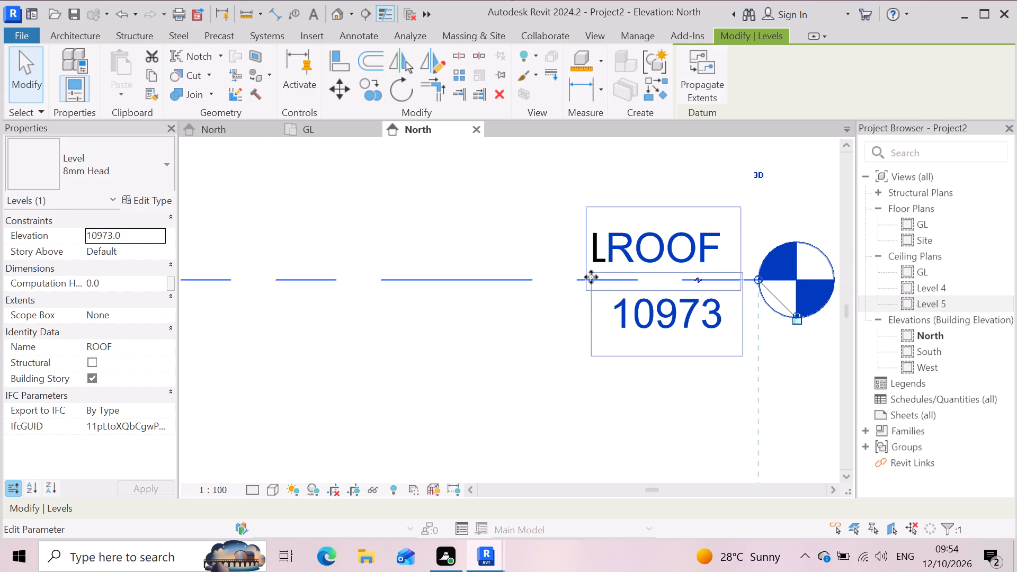
left_click(591, 277)
key("Delete")
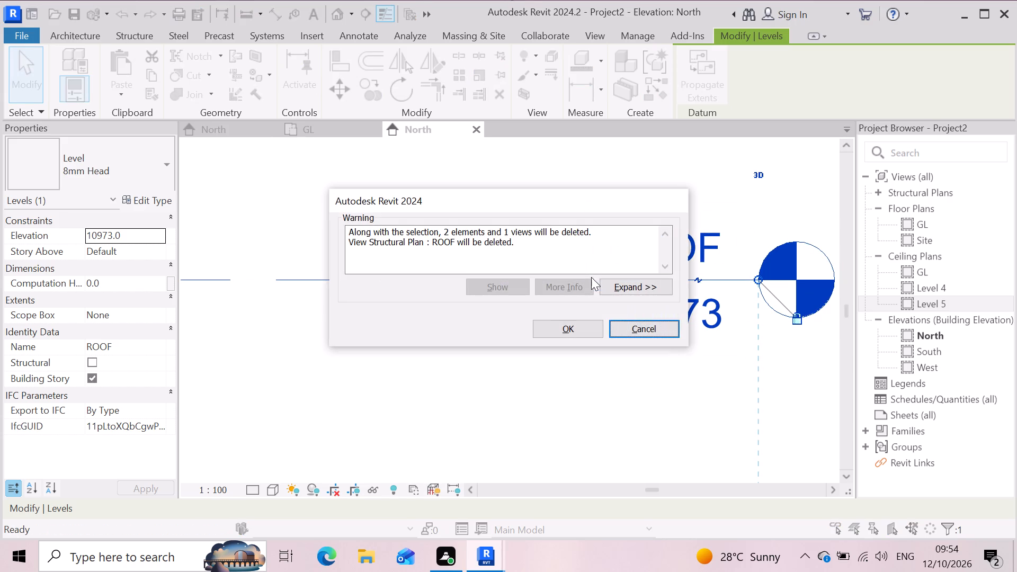
left_click(567, 326)
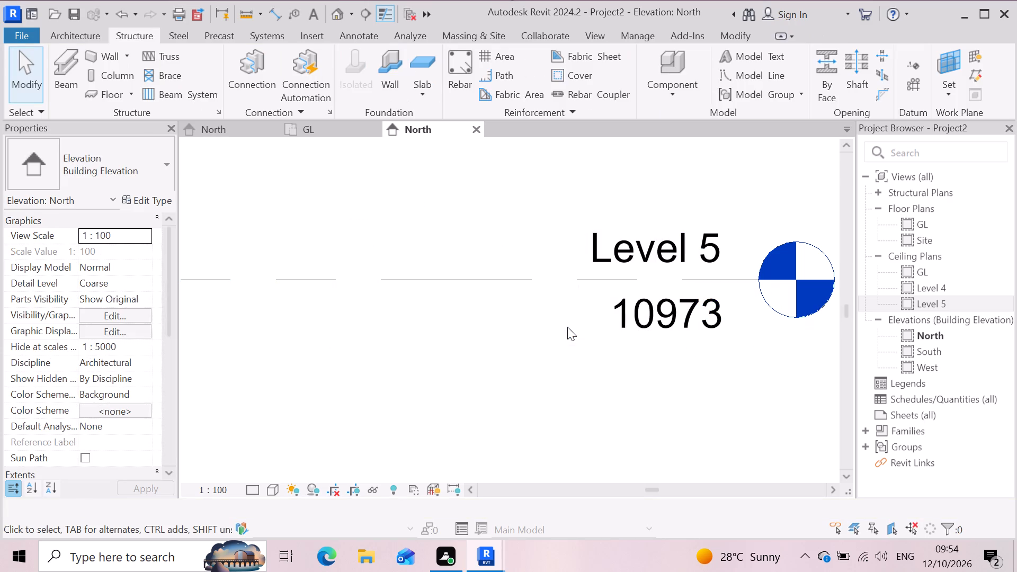
Rename the Level 4 level line at elevation 4267 as FIRST FLOOR.
scroll(616, 336, "down", 5)
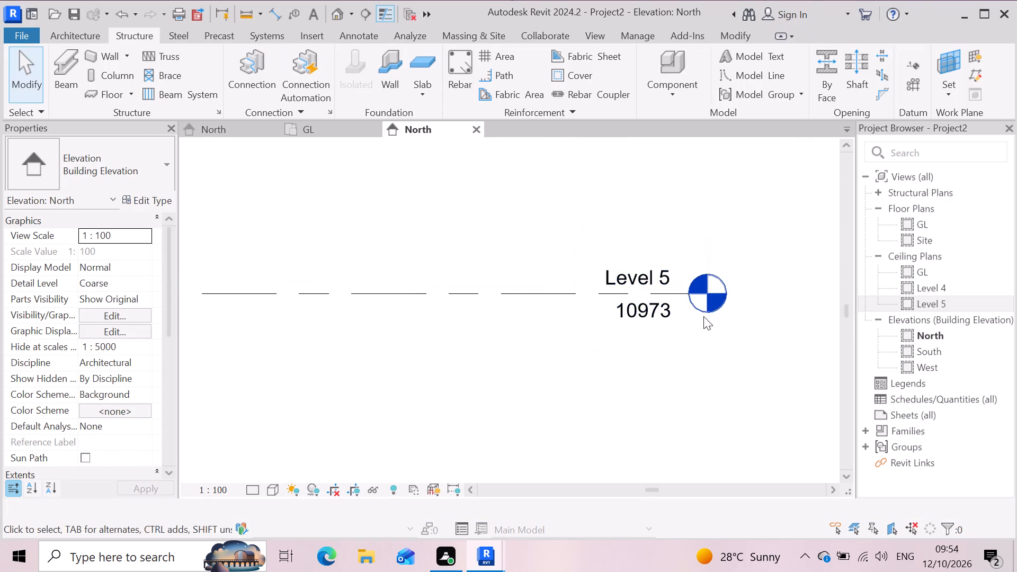
scroll(704, 316, "down", 3)
scroll(590, 332, "down", 5)
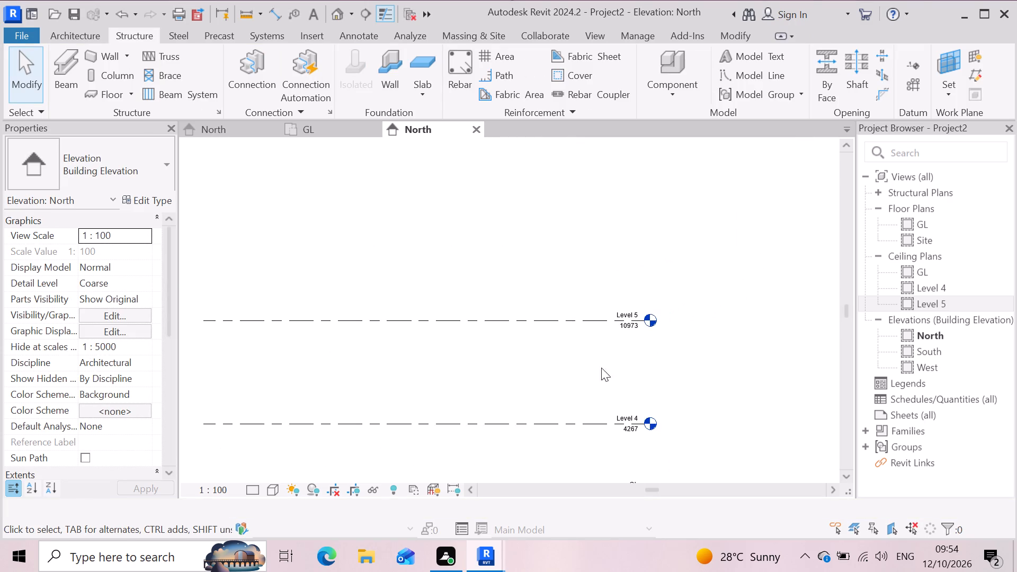
scroll(630, 355, "down", 2)
scroll(649, 446, "up", 2)
scroll(605, 412, "up", 3)
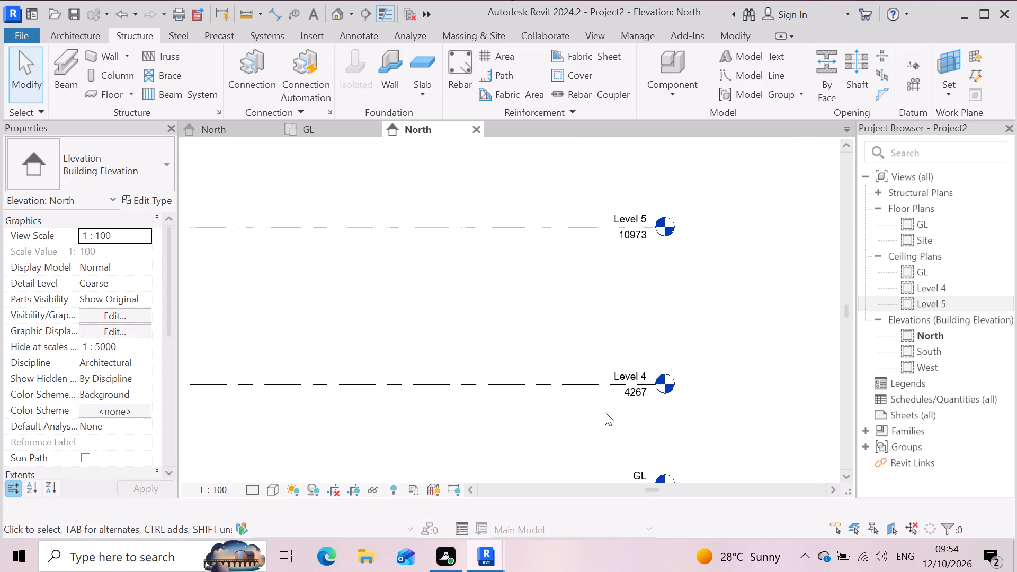
scroll(634, 385, "up", 6)
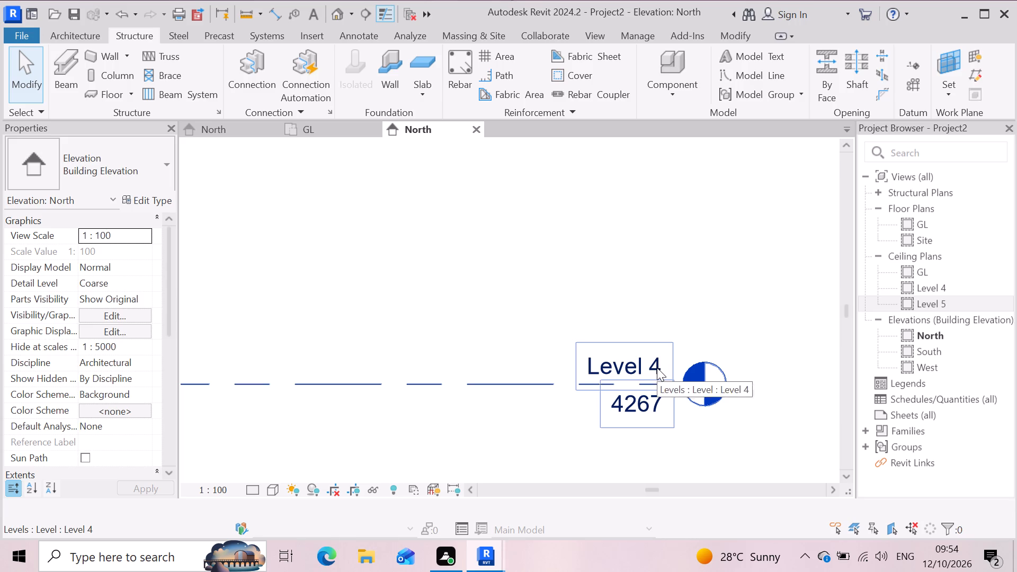
left_click(657, 368)
left_click(660, 367)
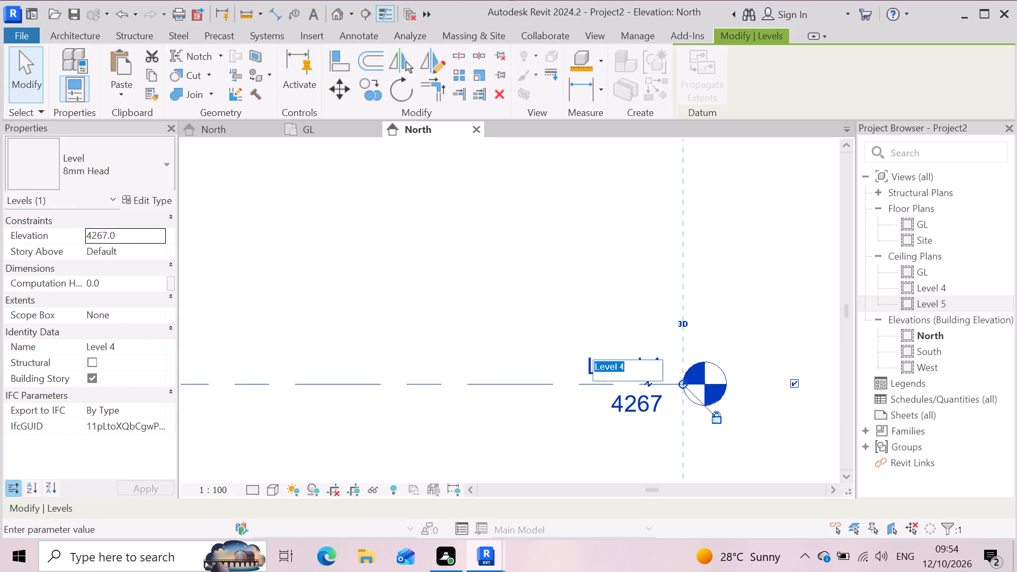
key("BackSpace")
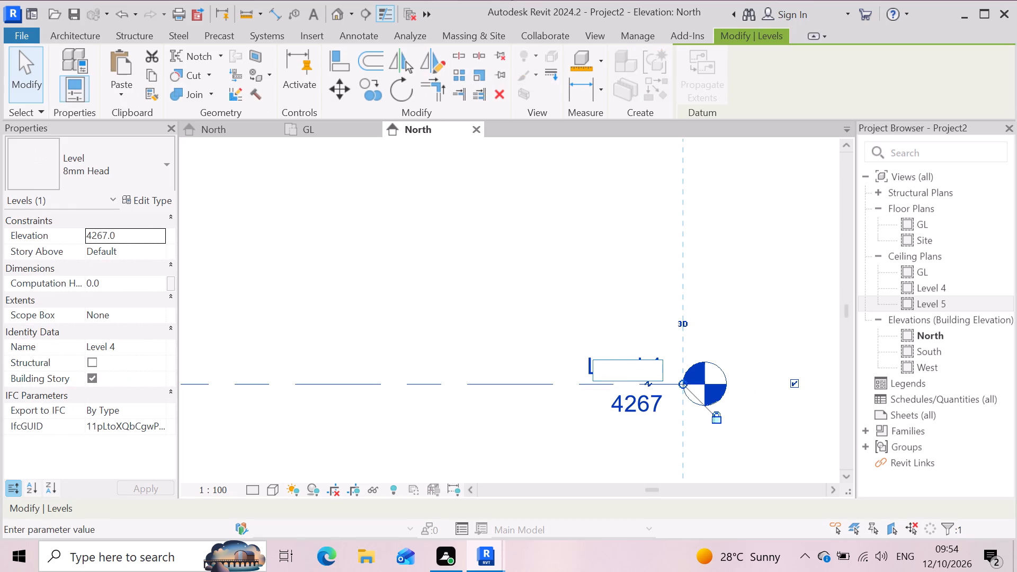
key("f")
key("i")
type("RST")
key("space")
type("FLOO")
key("r")
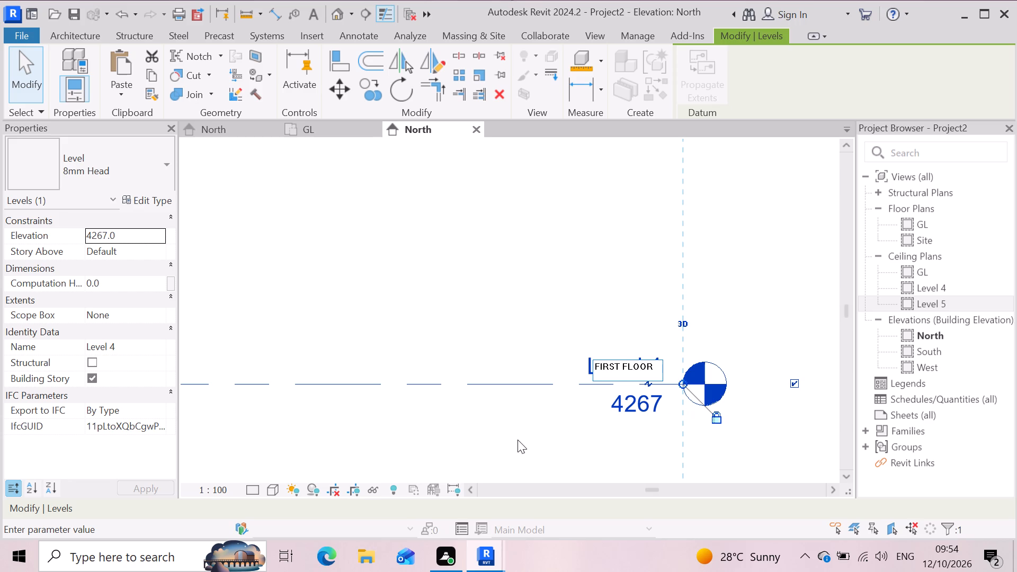
left_click(527, 438)
Expand the structural plans in the project and open the Level 5 structural plan to view it.
scroll(674, 341, "down", 6)
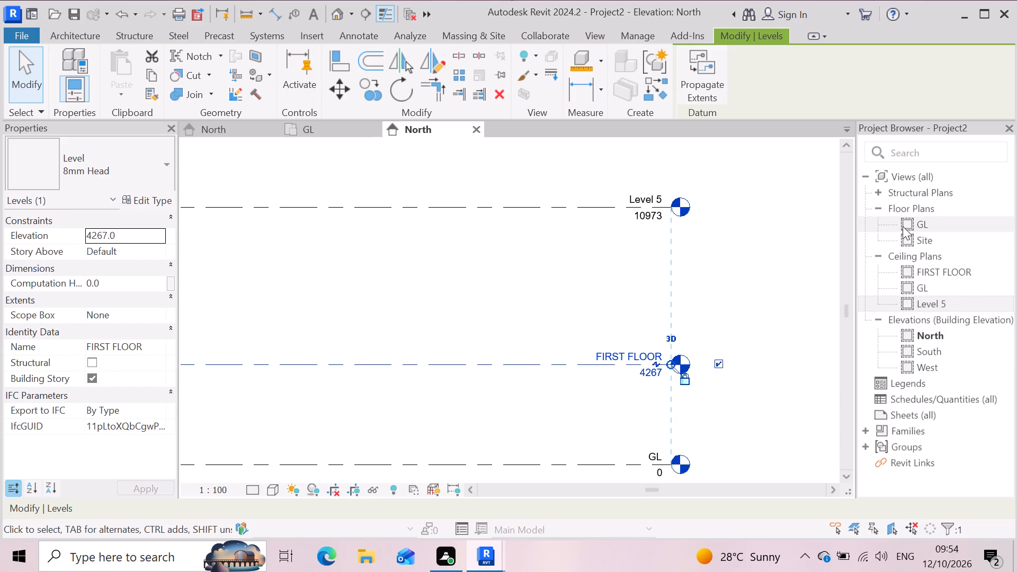
left_click(879, 192)
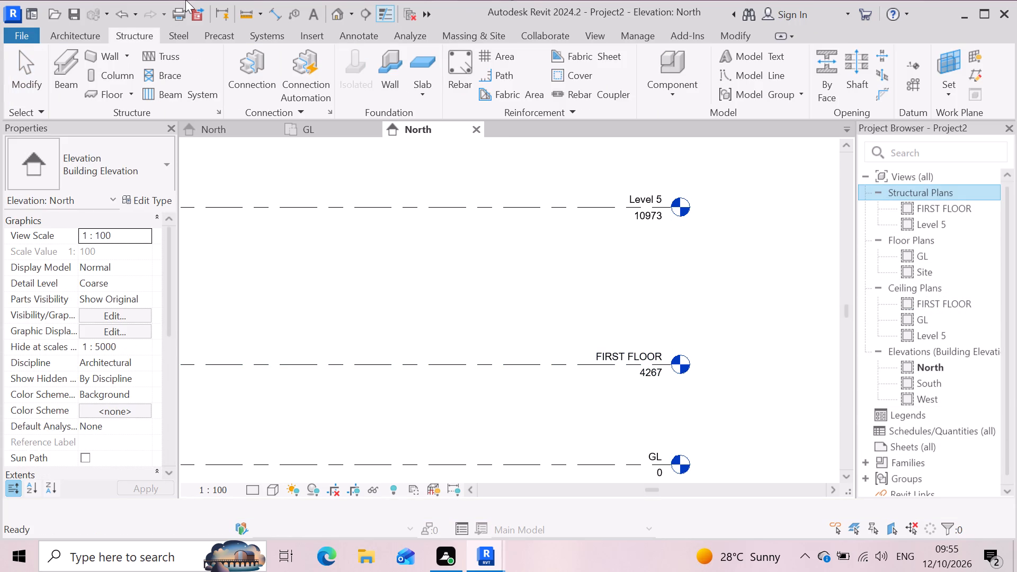
double_click(958, 228)
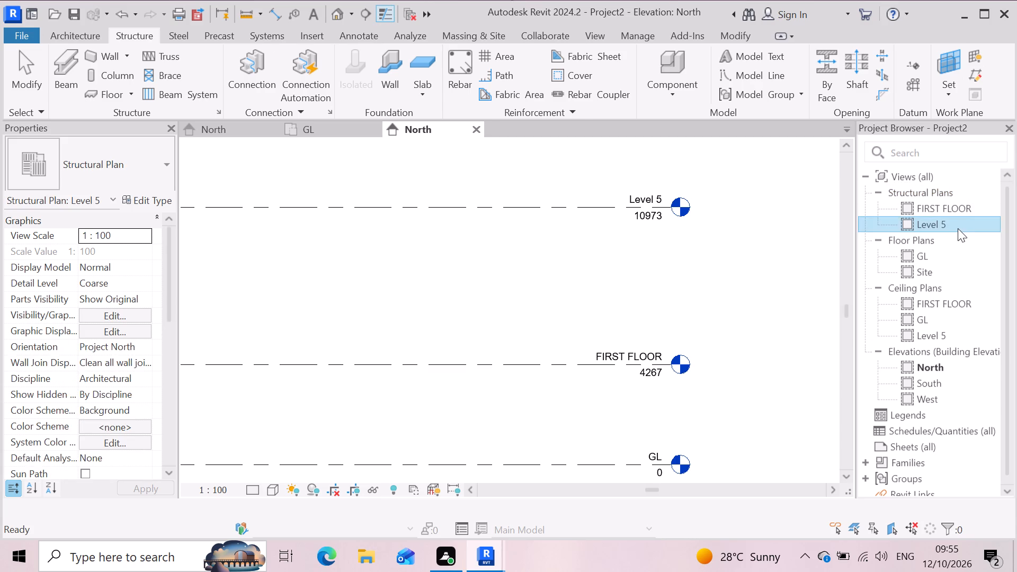
left_click(936, 207)
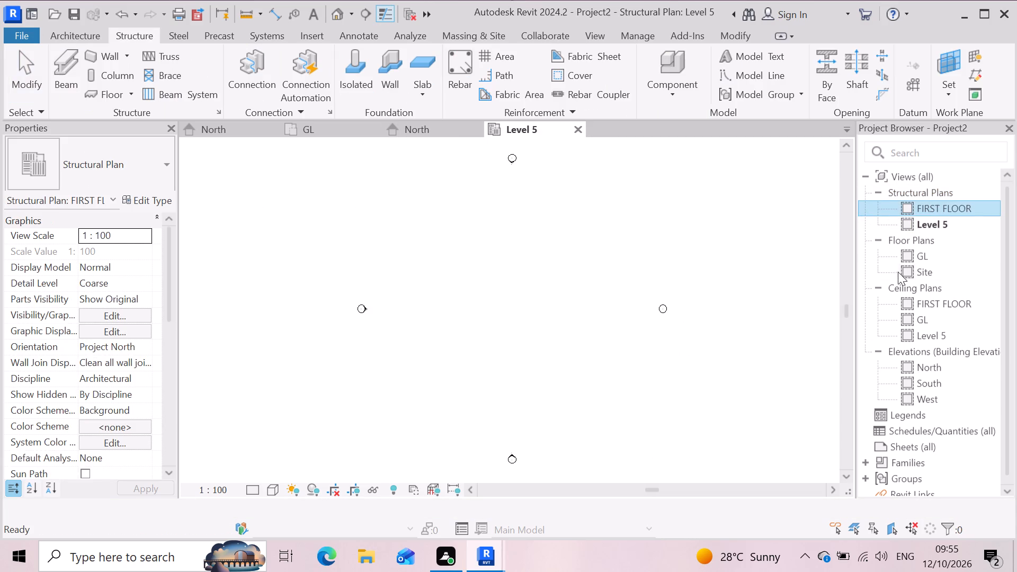
In the North elevation, rename the Level 5 level line at elevation 10973 as ROOF.
left_click(938, 365)
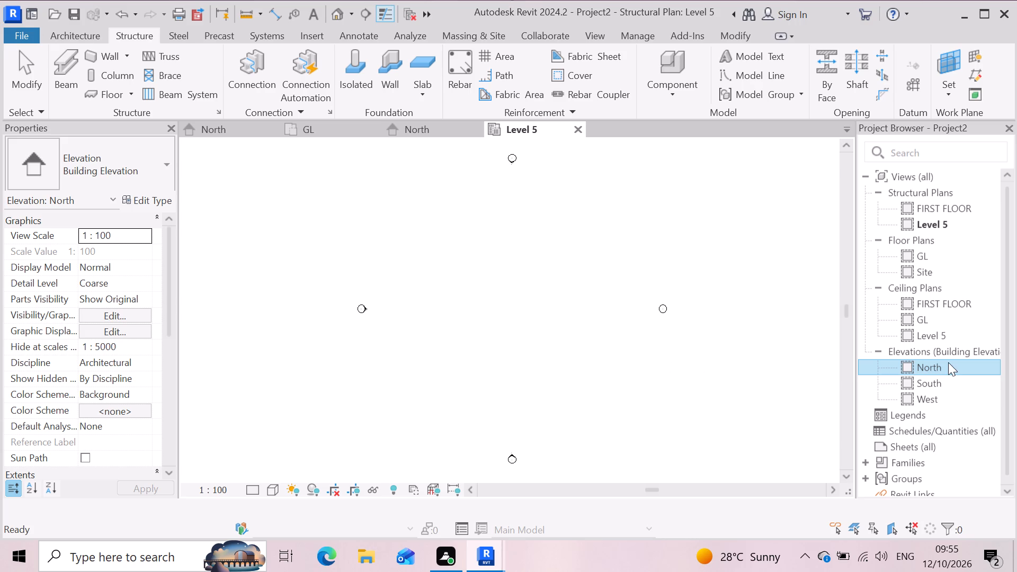
double_click(948, 362)
scroll(672, 352, "down", 2)
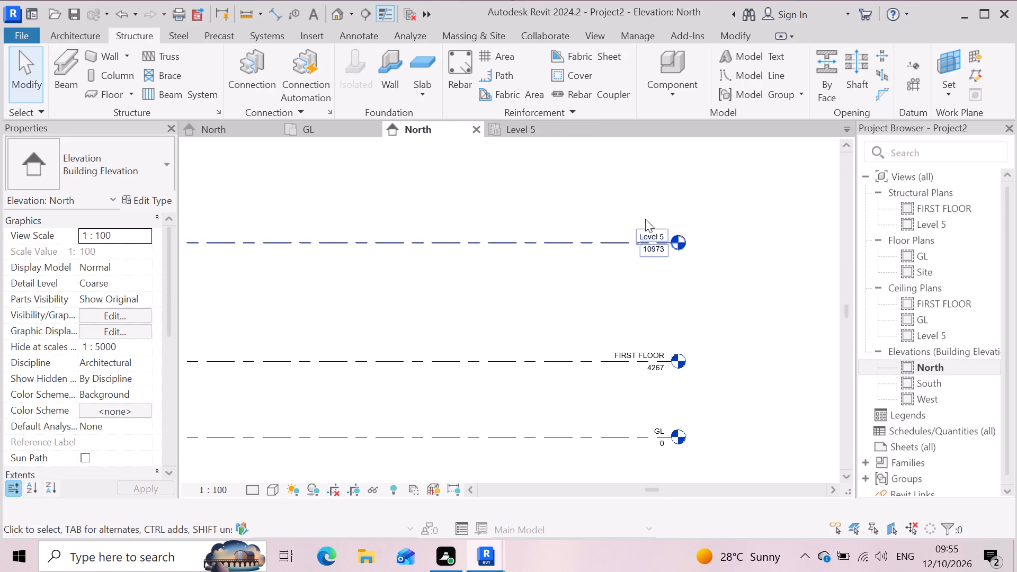
scroll(645, 217, "up", 7)
left_click(674, 220)
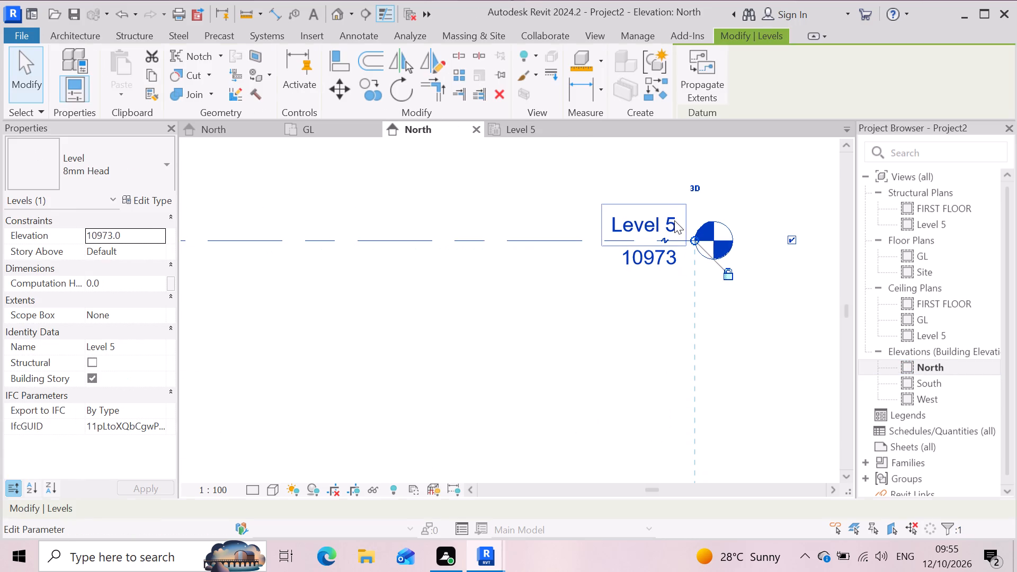
left_click(671, 228)
key("r")
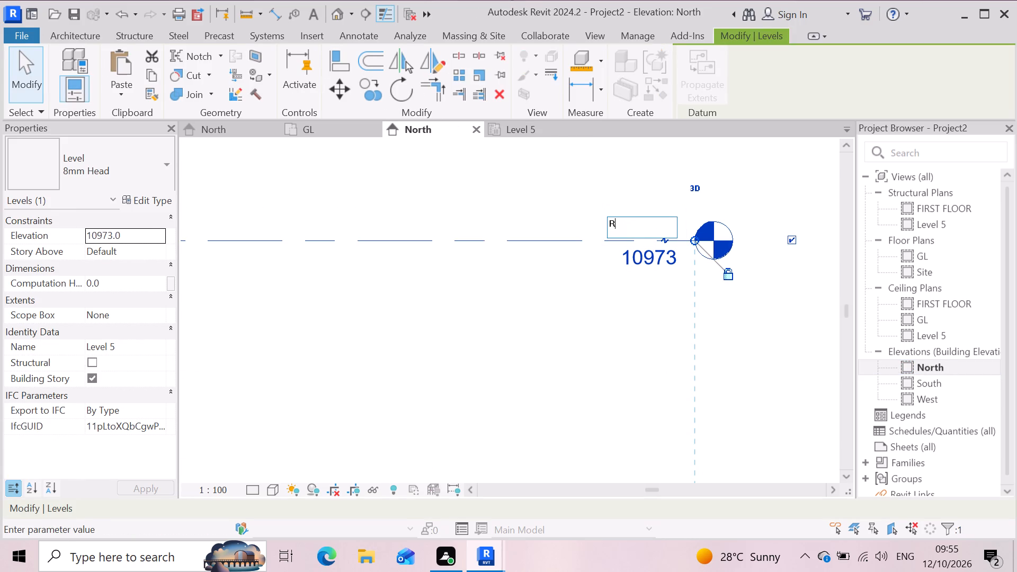
type("OO")
key("f")
key("Return")
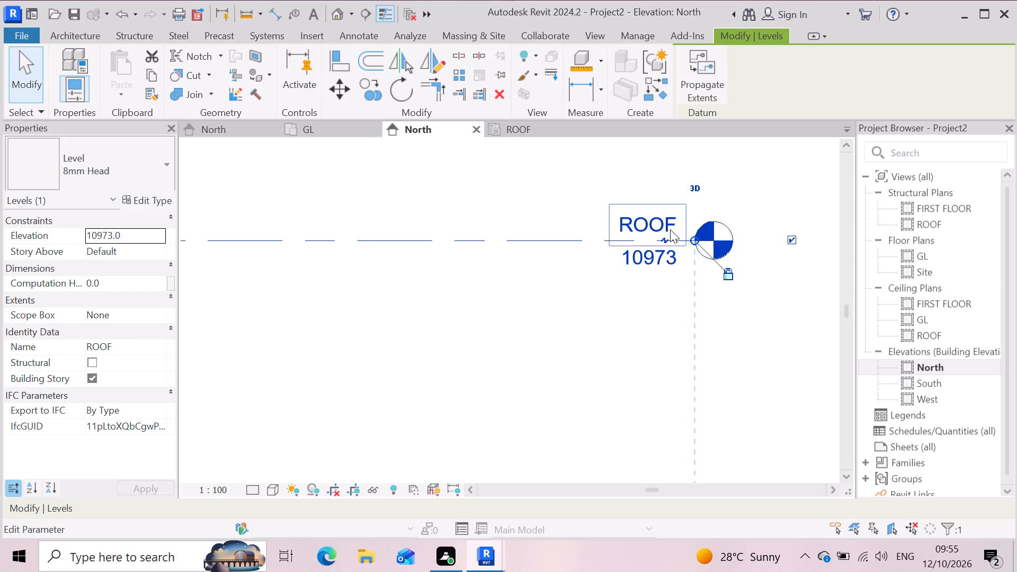
Examine the spacing and extents of the ROOF, FIRST FLOOR and GL levels in the North elevation.
scroll(735, 240, "down", 3)
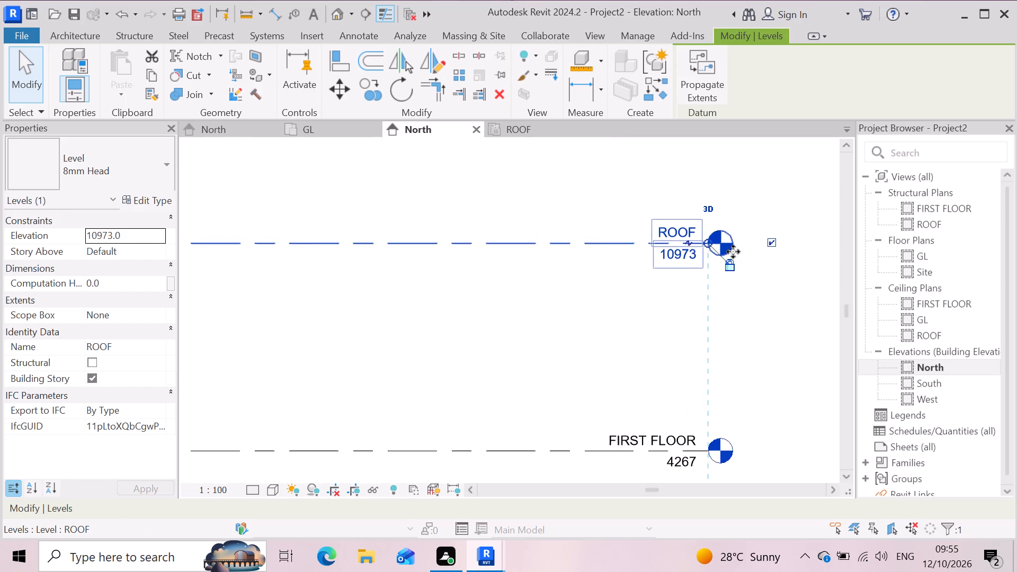
scroll(733, 252, "down", 8)
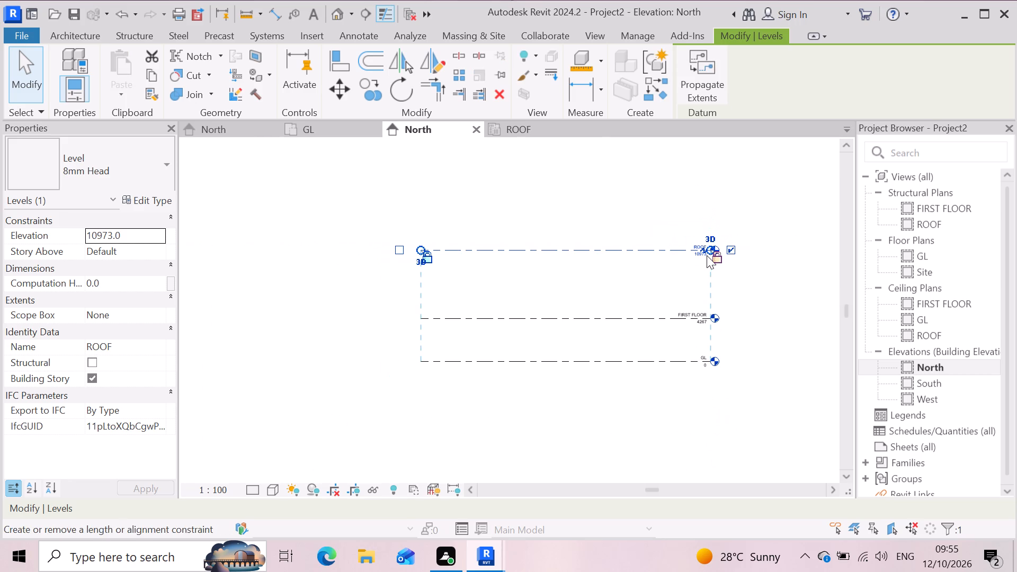
scroll(598, 275, "up", 2)
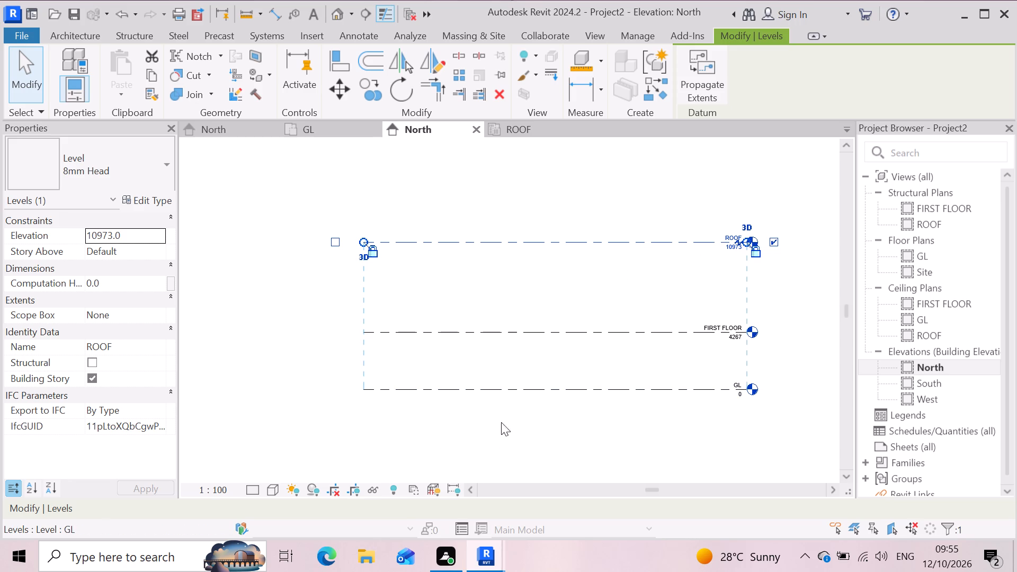
scroll(478, 379, "up", 3)
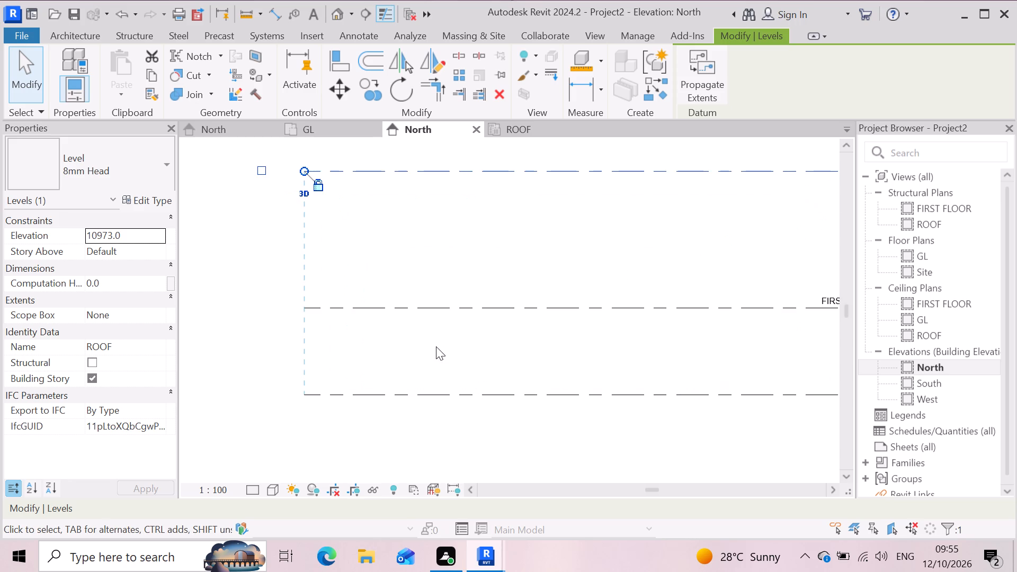
scroll(436, 347, "down", 5)
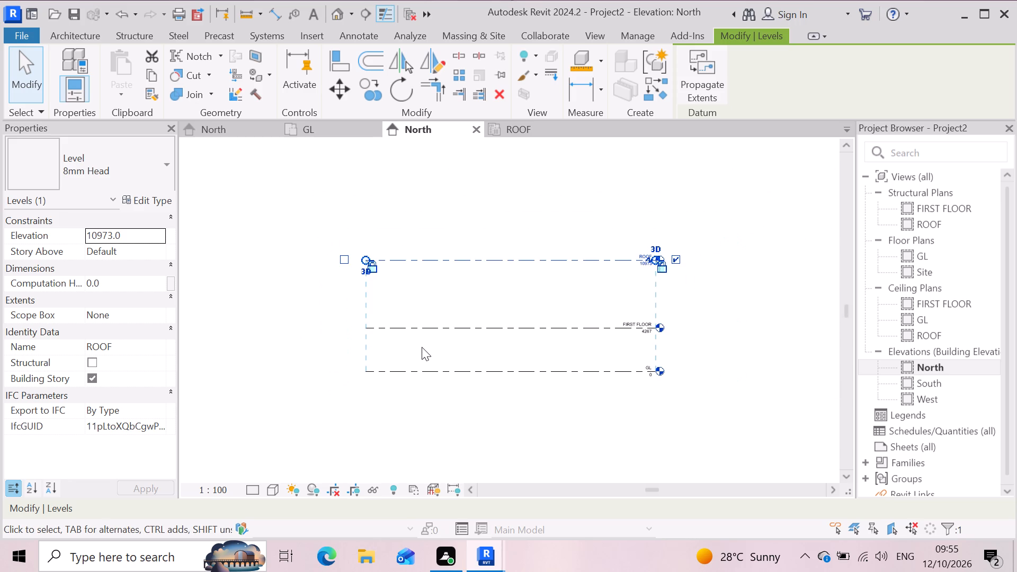
scroll(422, 347, "up", 2)
scroll(469, 392, "up", 3)
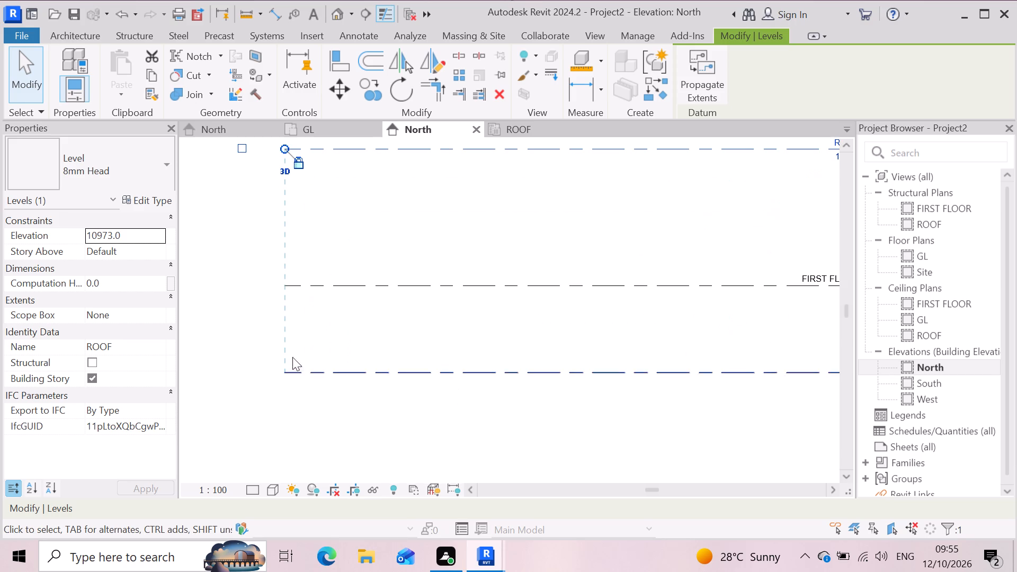
Measure the height between the FIRST FLOOR and GL levels with an aligned dimension, without placing it.
left_click(577, 91)
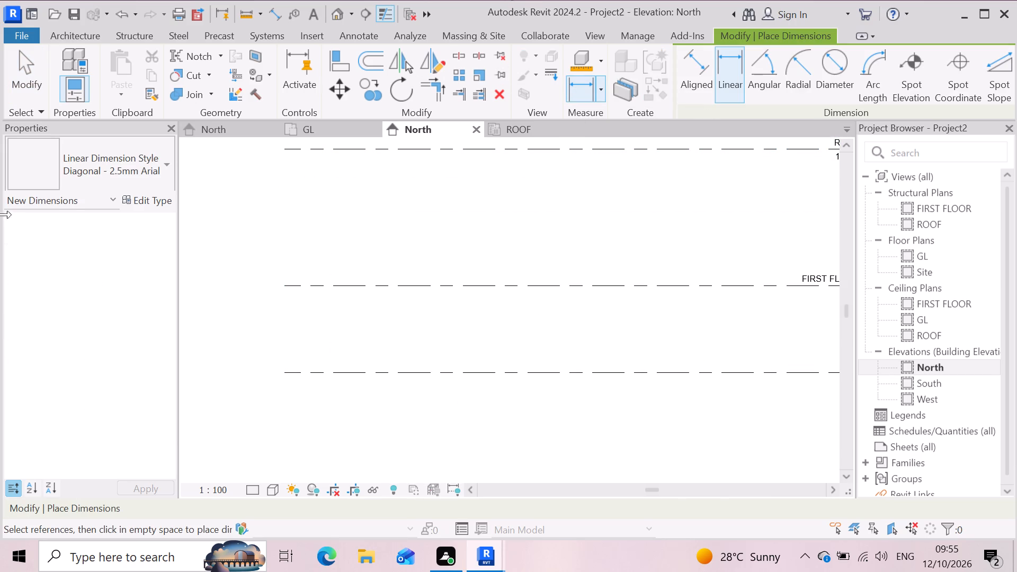
left_click(284, 284)
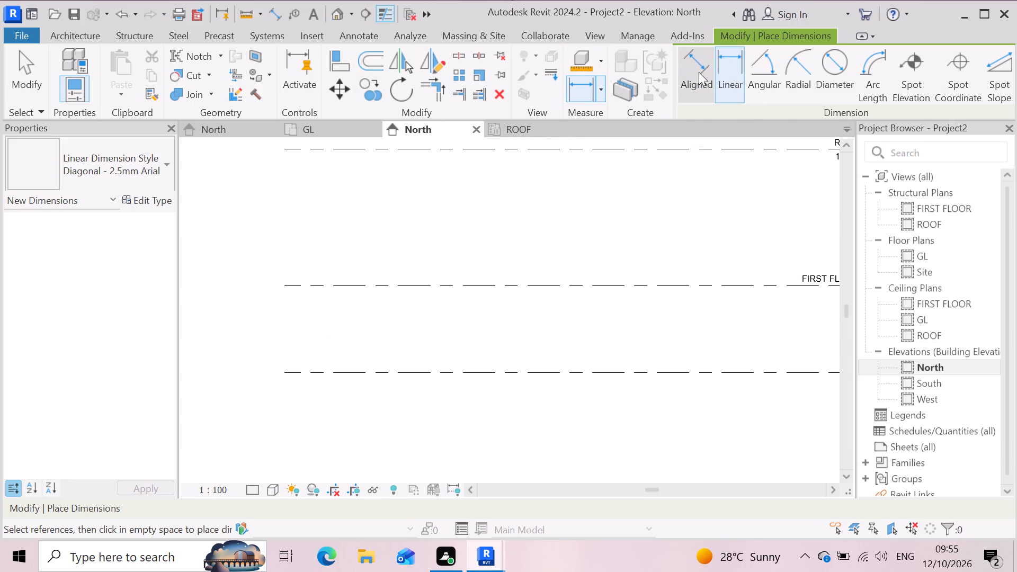
left_click(697, 68)
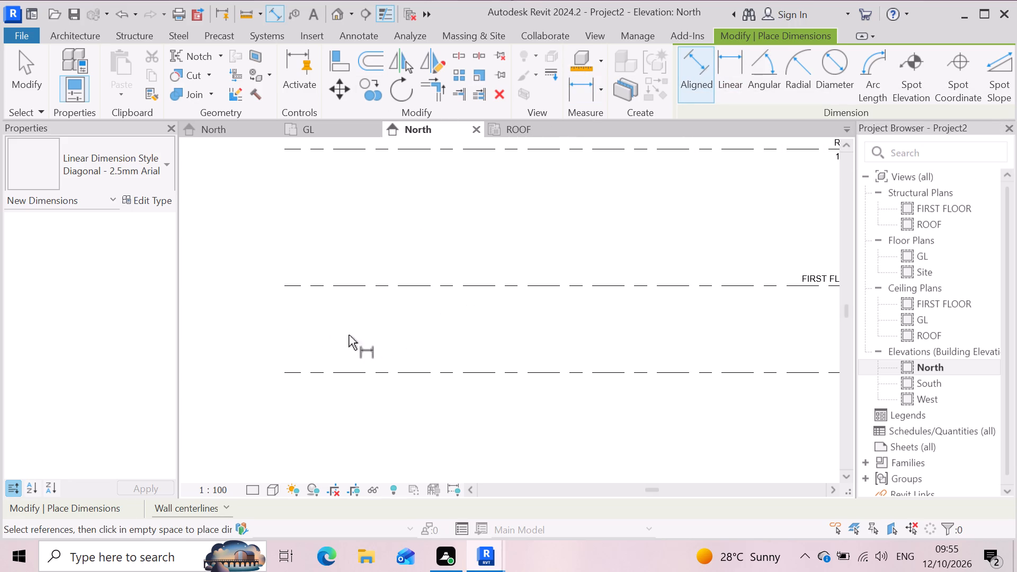
left_click(284, 285)
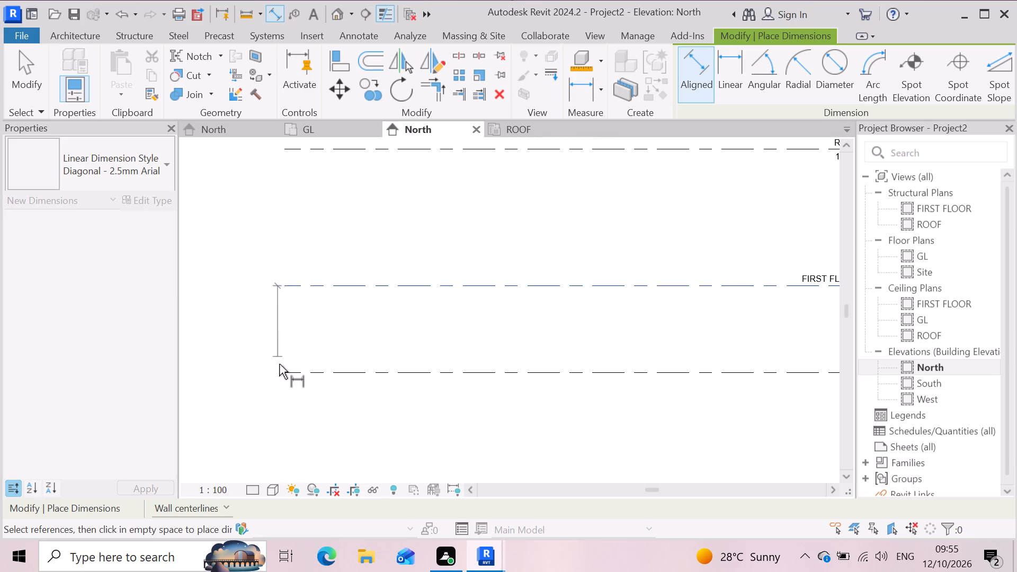
left_click(286, 373)
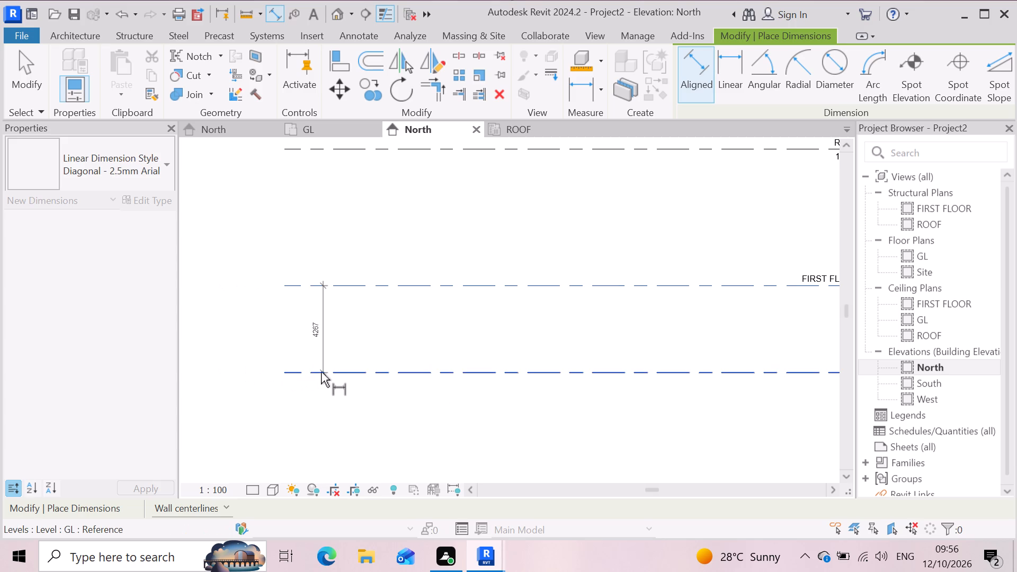
scroll(321, 365, "down", 3)
scroll(321, 365, "up", 1)
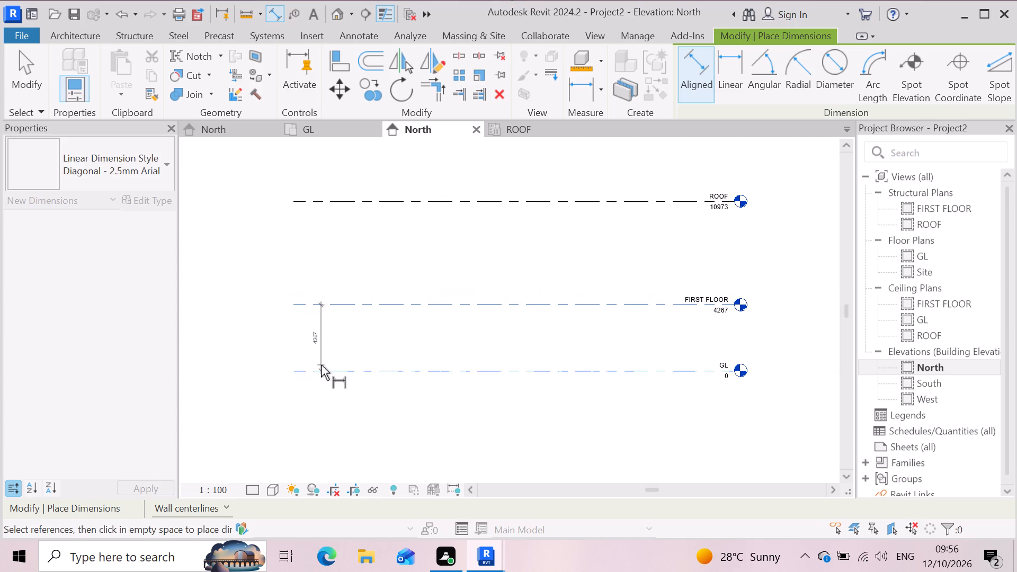
scroll(321, 365, "up", 3)
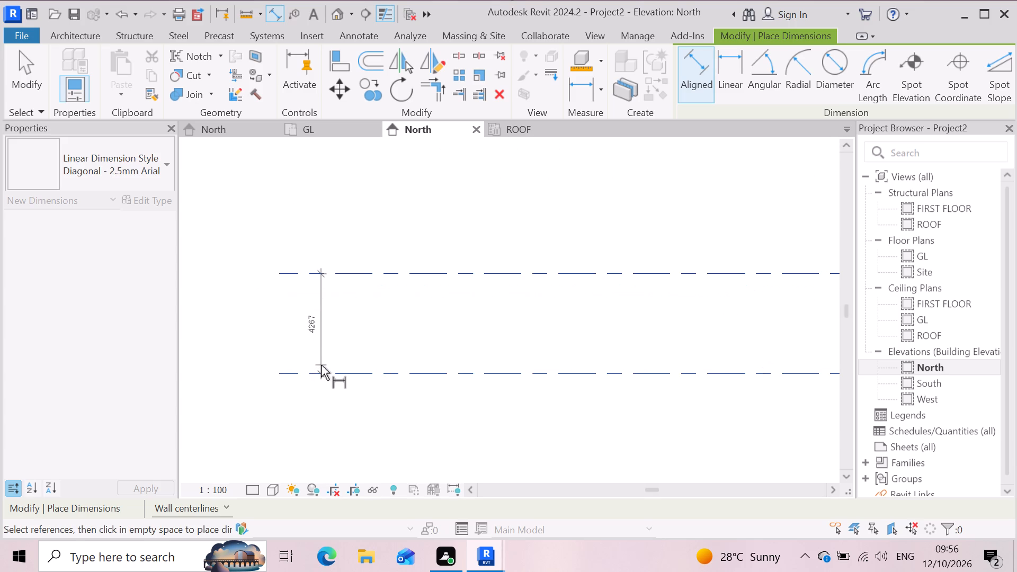
scroll(321, 365, "down", 4)
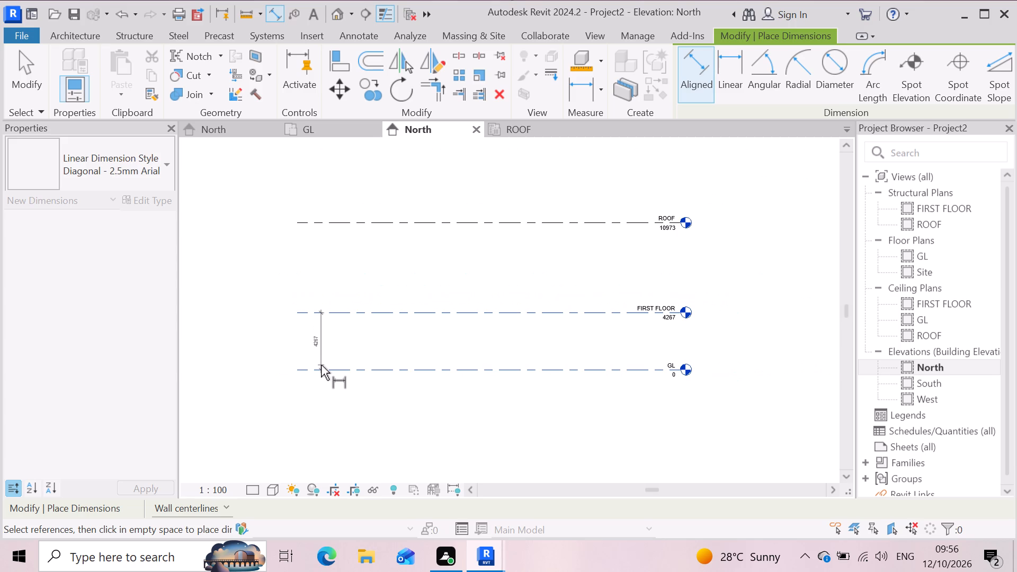
scroll(321, 365, "up", 2)
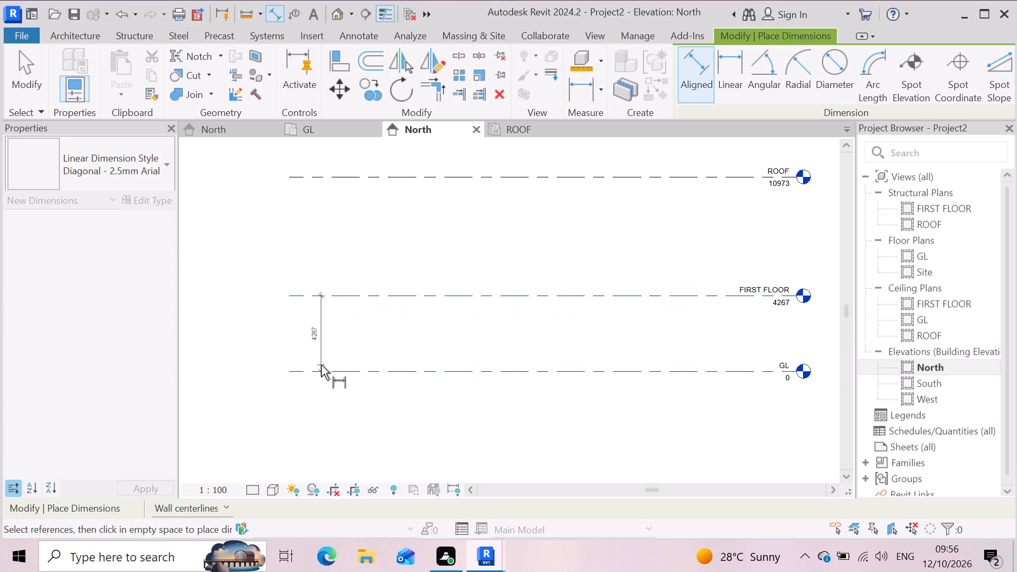
key("Escape")
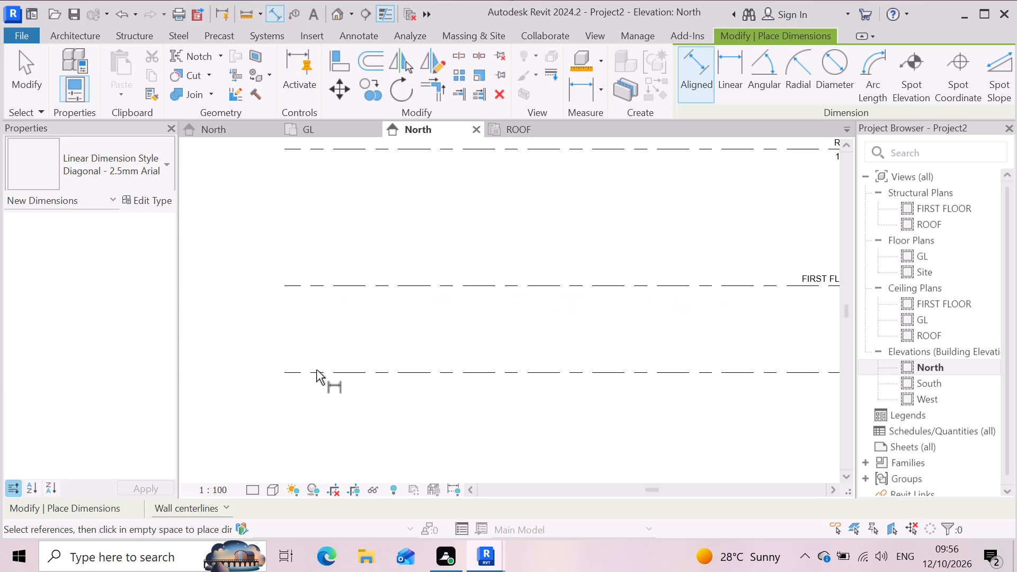
Set up a new level with plan views using Pick Lines and an offset of -4267, and preview it from the GL level.
scroll(308, 387, "down", 2)
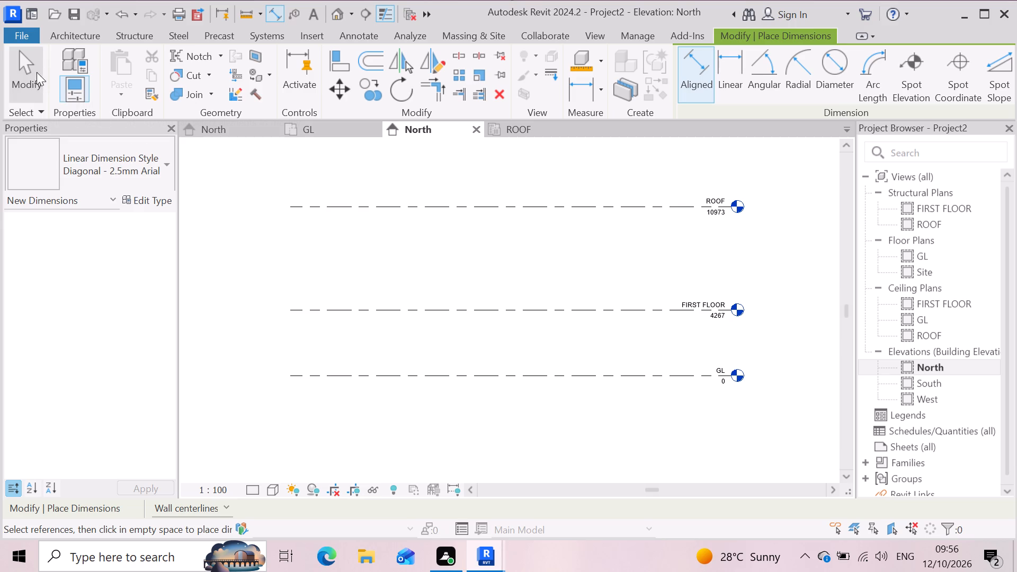
left_click(147, 36)
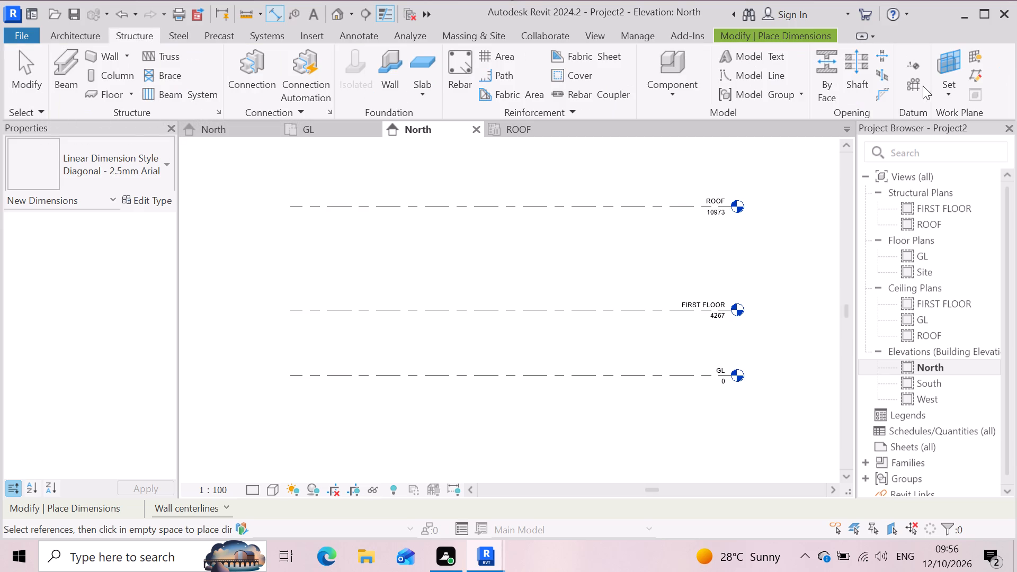
left_click(917, 66)
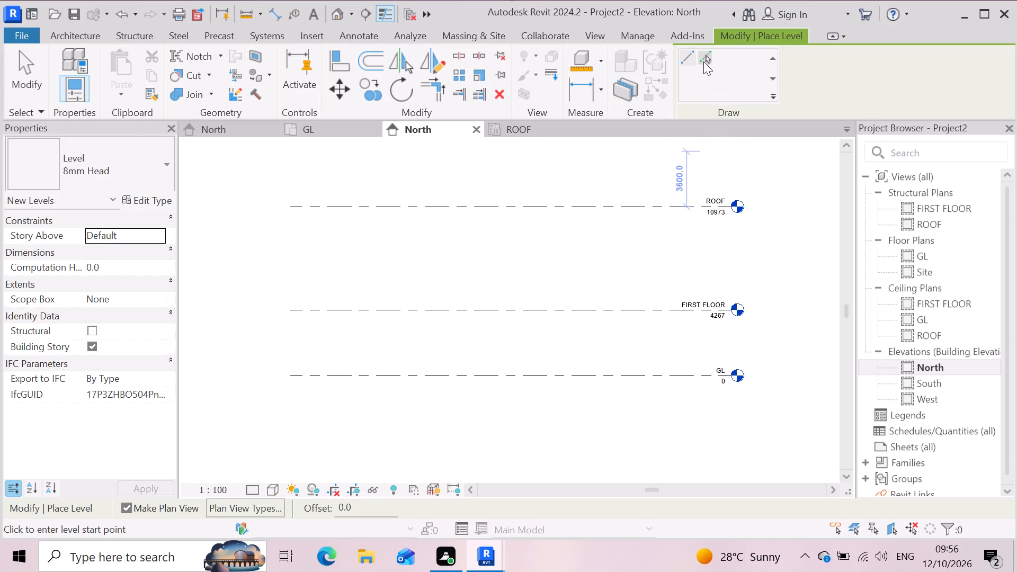
left_click(703, 61)
left_click(268, 509)
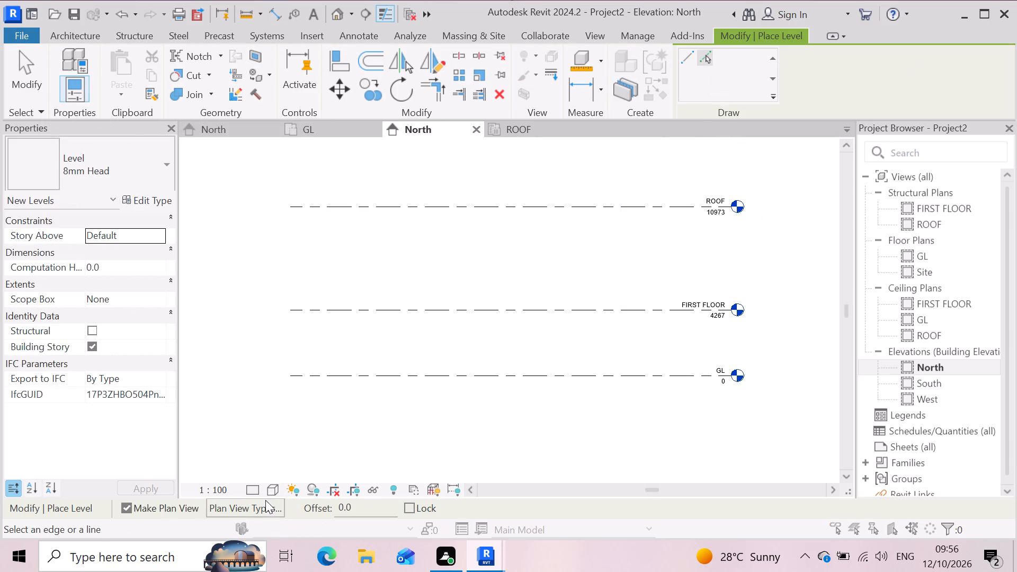
left_click(501, 334)
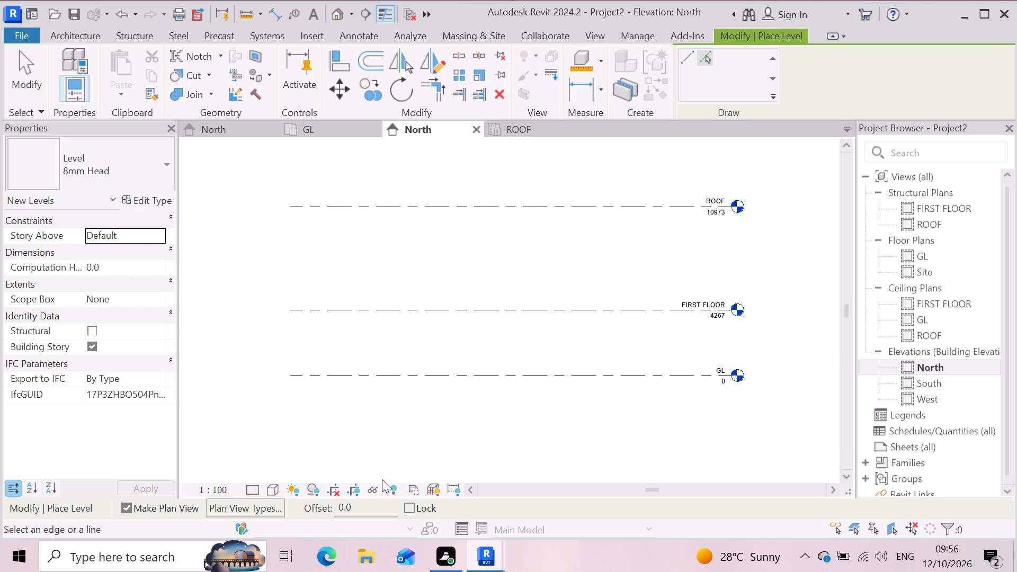
left_click_drag(360, 508, 281, 504)
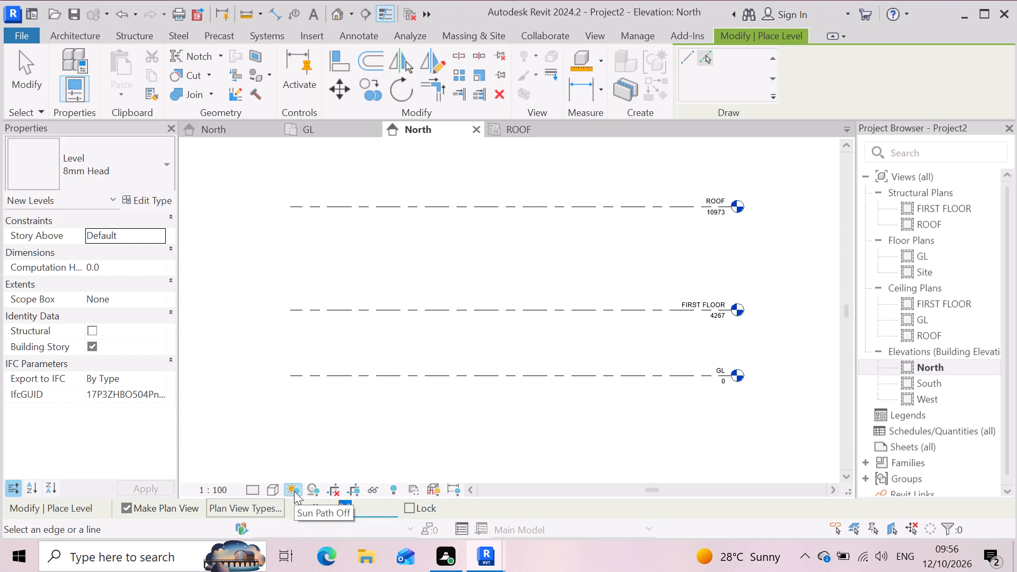
key("minus")
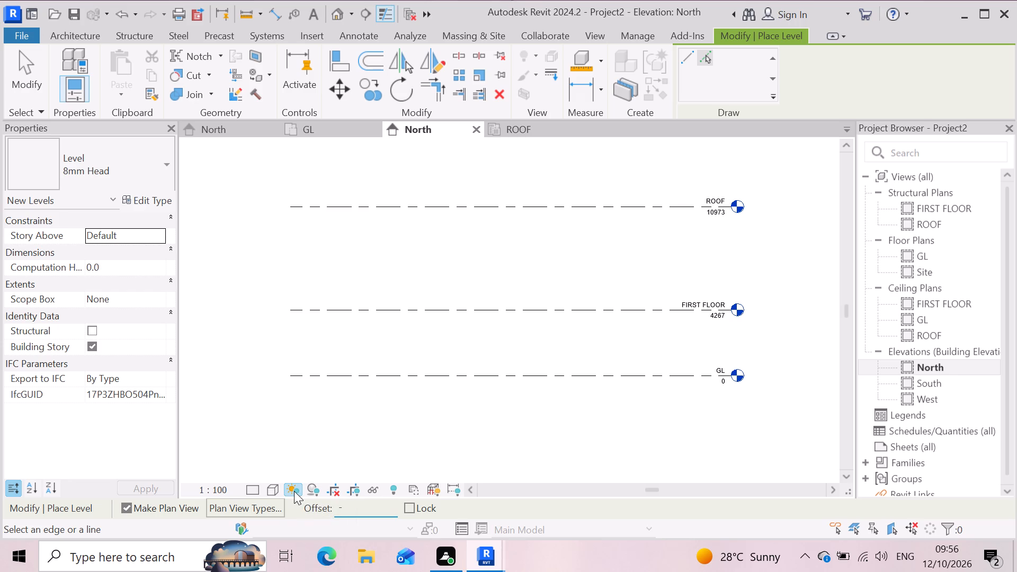
key("f")
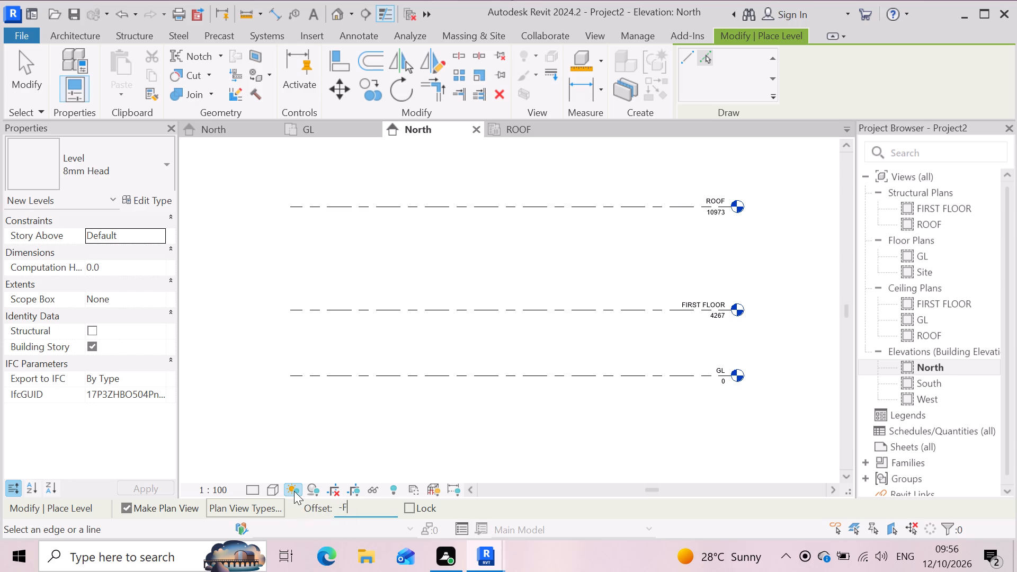
key("BackSpace")
type("42")
type("67")
key("Return")
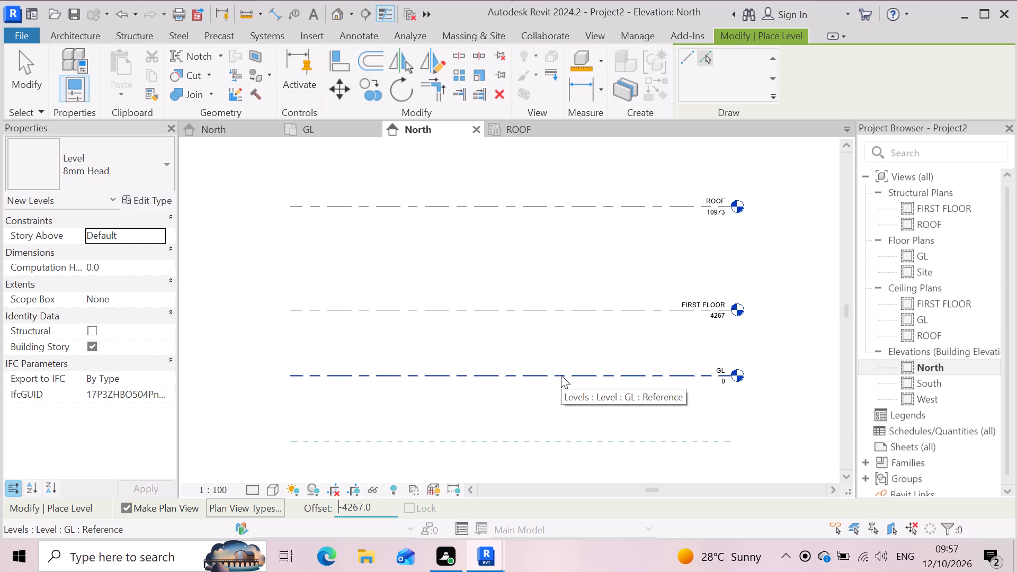
scroll(561, 373, "down", 4)
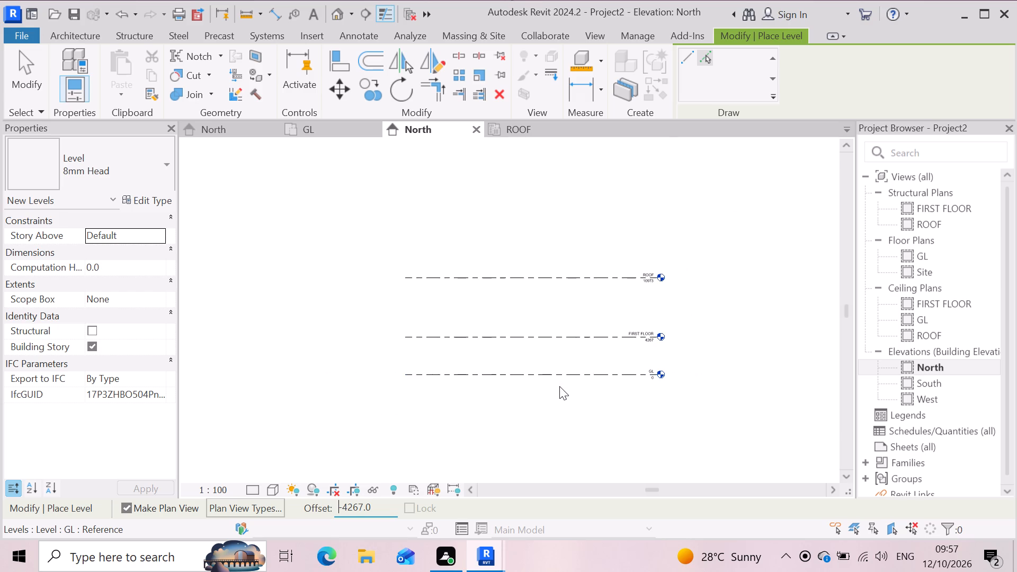
scroll(559, 386, "up", 1)
scroll(551, 361, "down", 2)
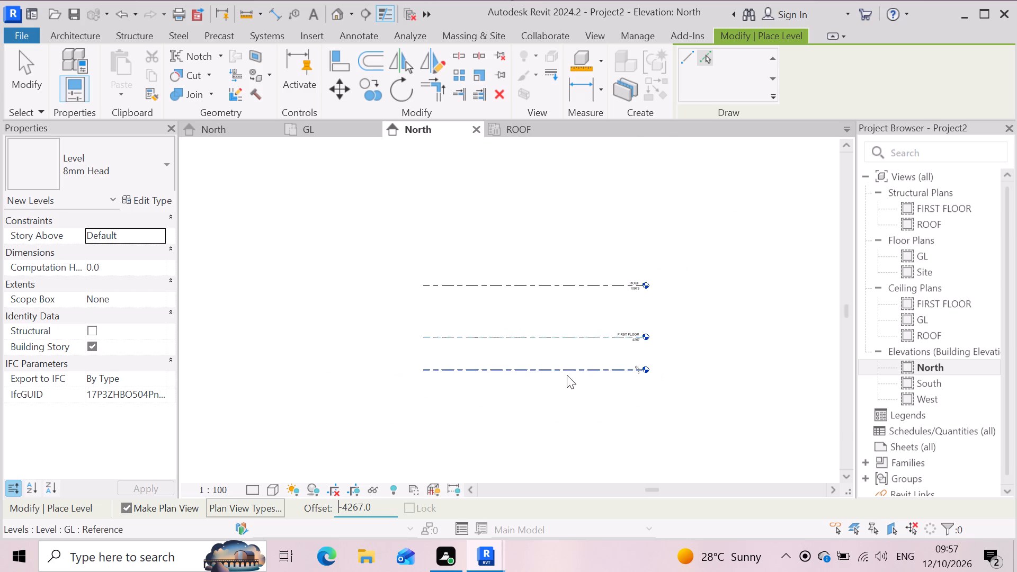
scroll(585, 380, "up", 2)
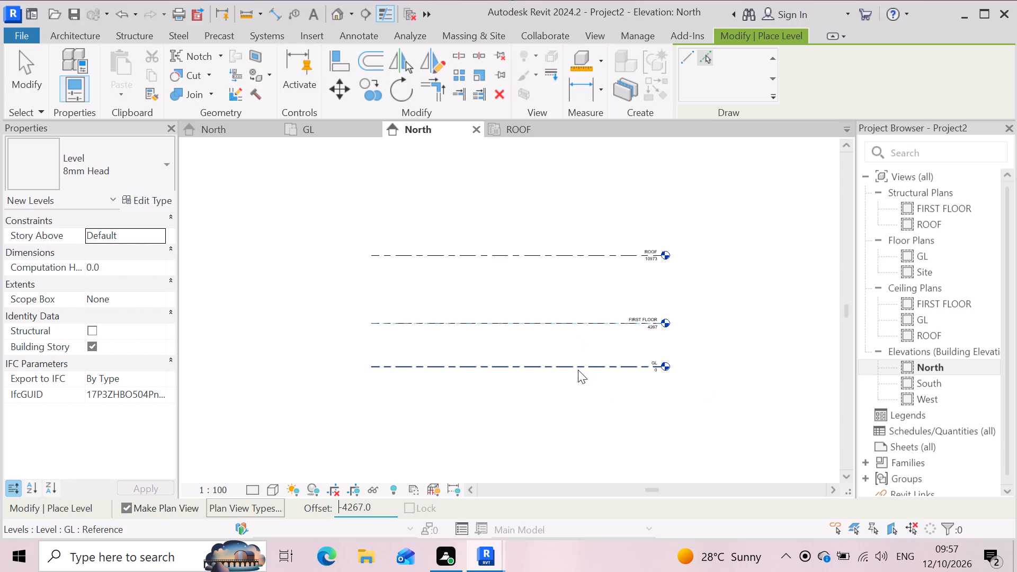
scroll(575, 366, "up", 2)
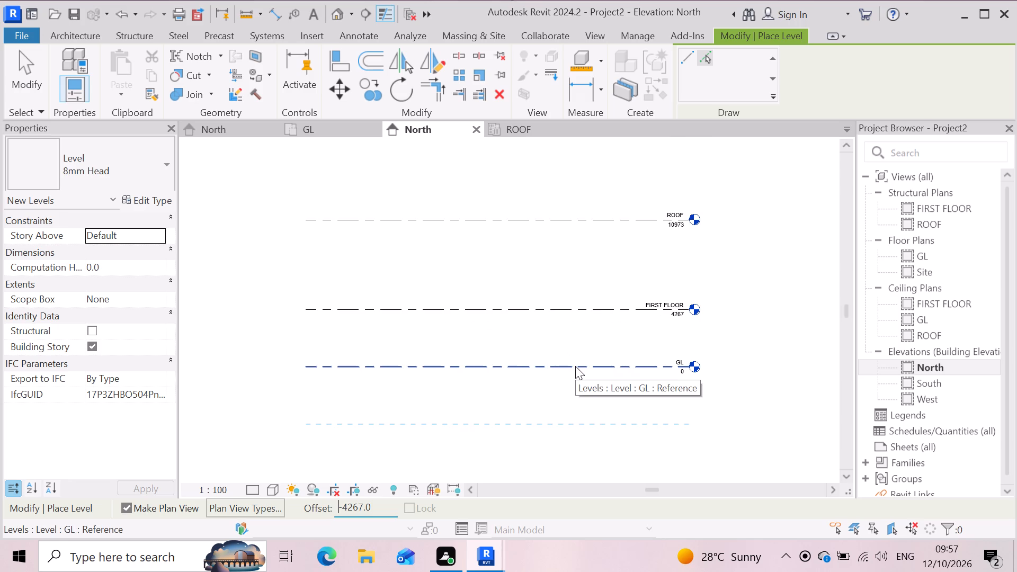
scroll(549, 375, "up", 4)
scroll(549, 375, "down", 3)
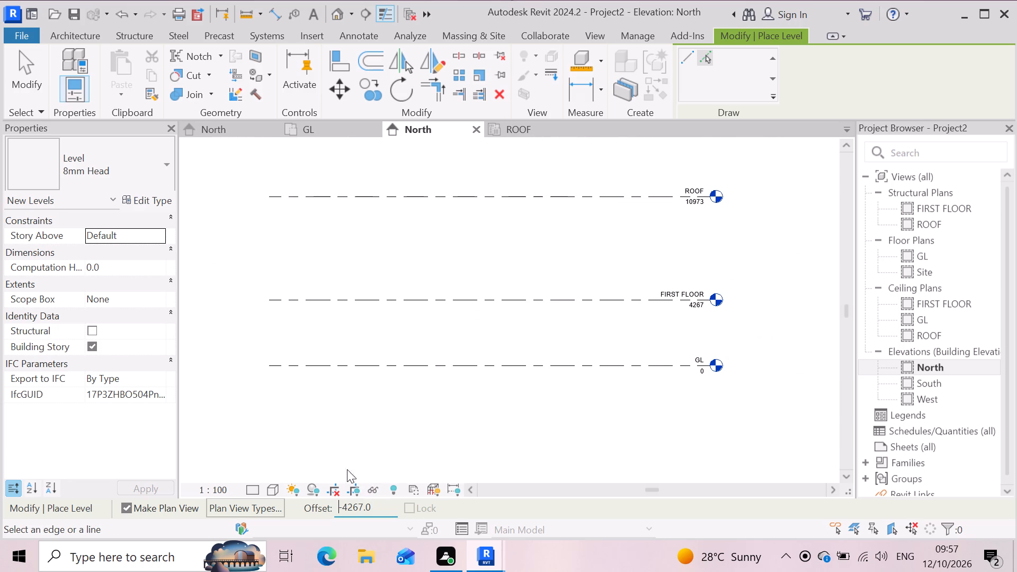
Draw the new level as a line along the full length of GL at the -4267 offset, with Ceiling Plan and Structural Plan views.
left_click(687, 60)
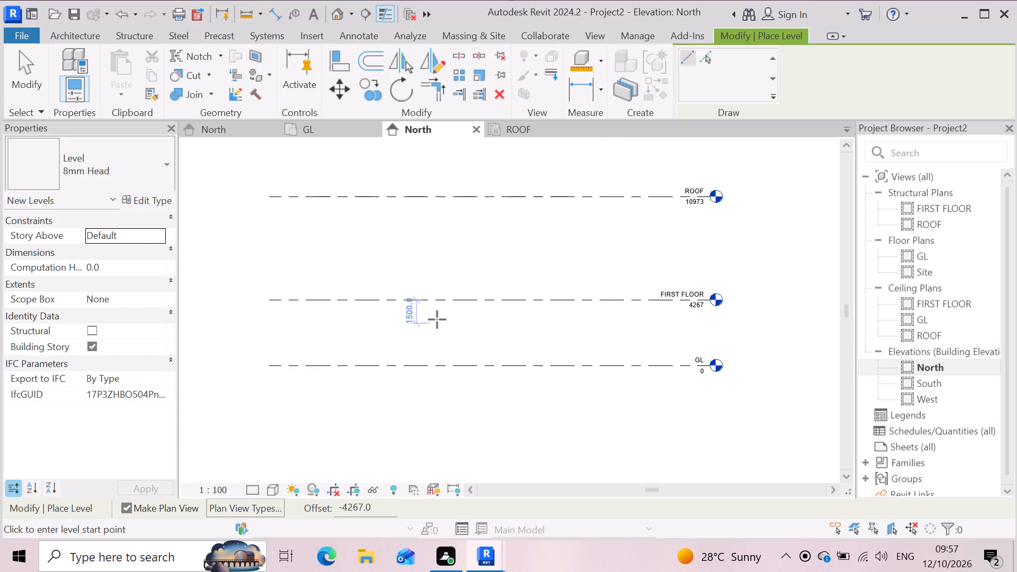
scroll(435, 315, "up", 3)
scroll(567, 351, "down", 2)
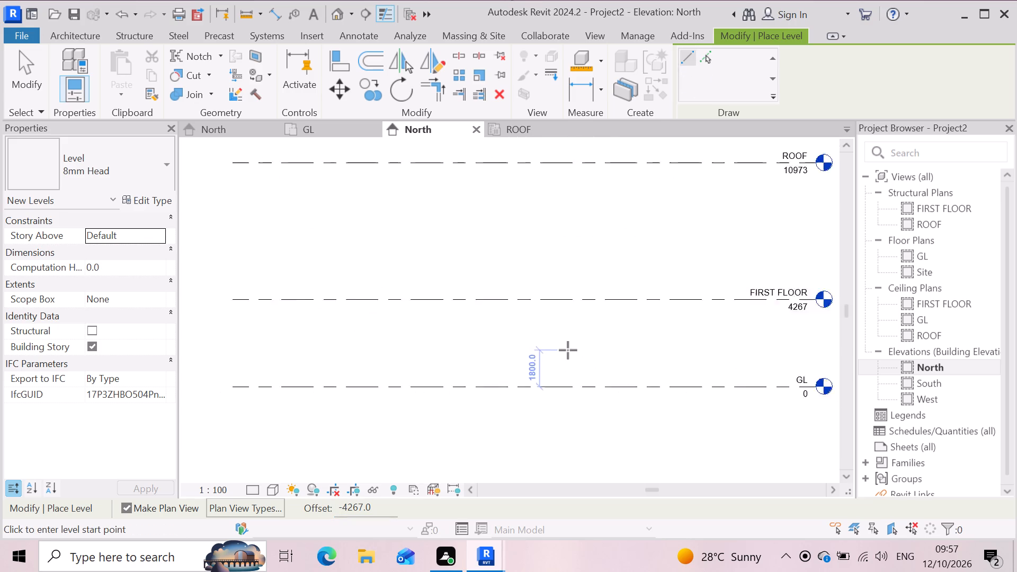
scroll(568, 350, "down", 1)
scroll(379, 375, "up", 3)
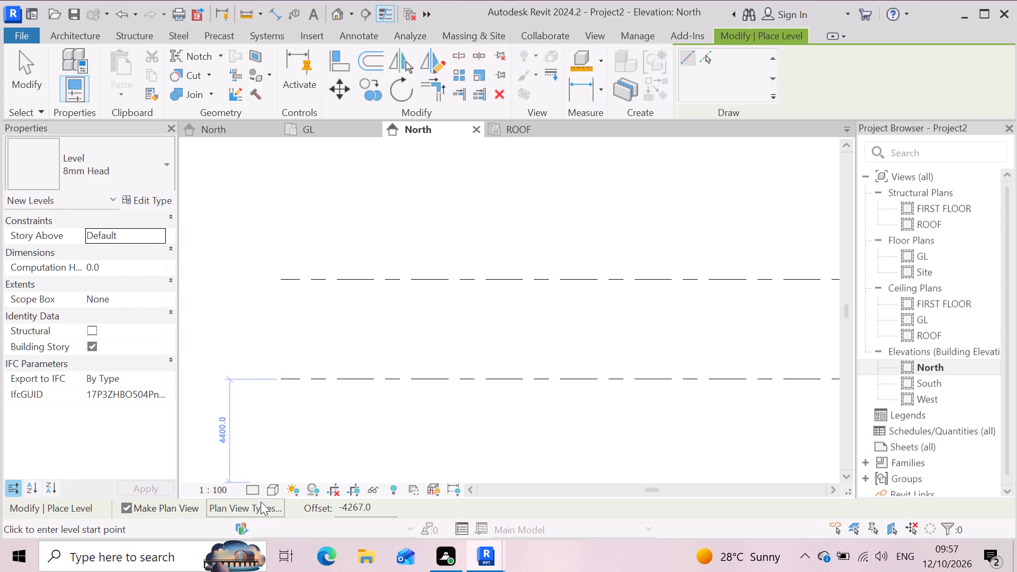
scroll(308, 390, "up", 2)
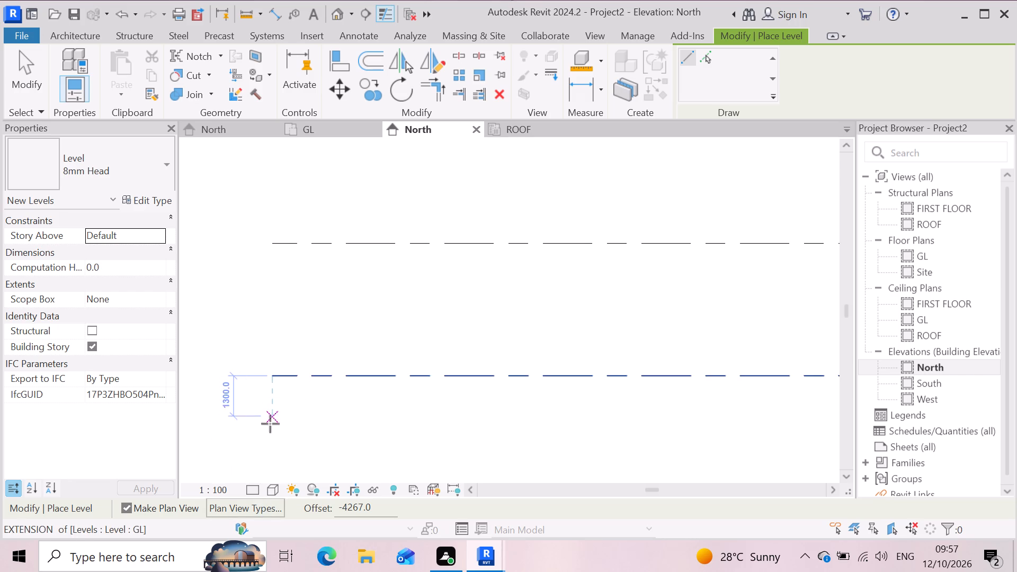
left_click(266, 503)
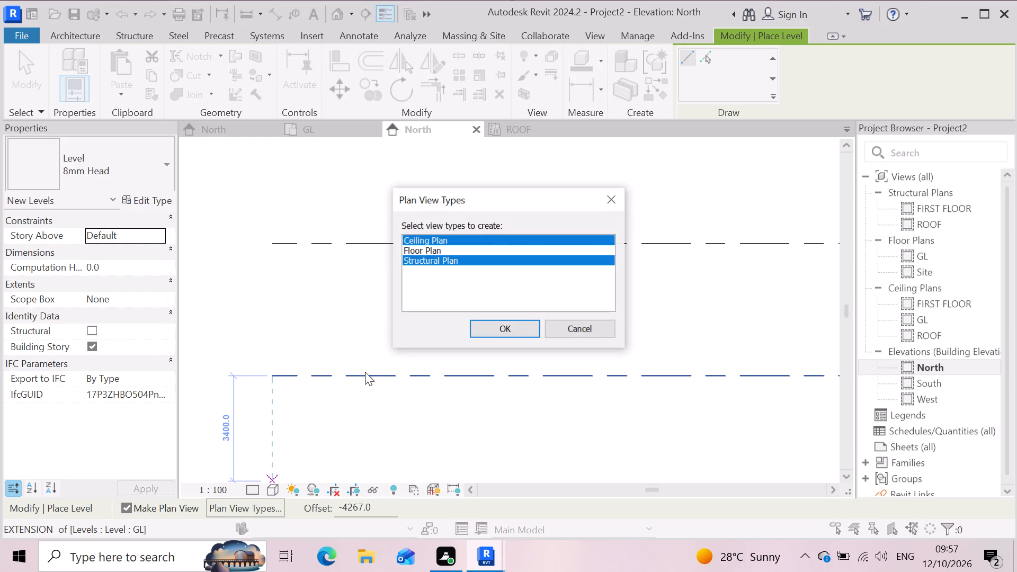
left_click(489, 330)
scroll(307, 398, "up", 3)
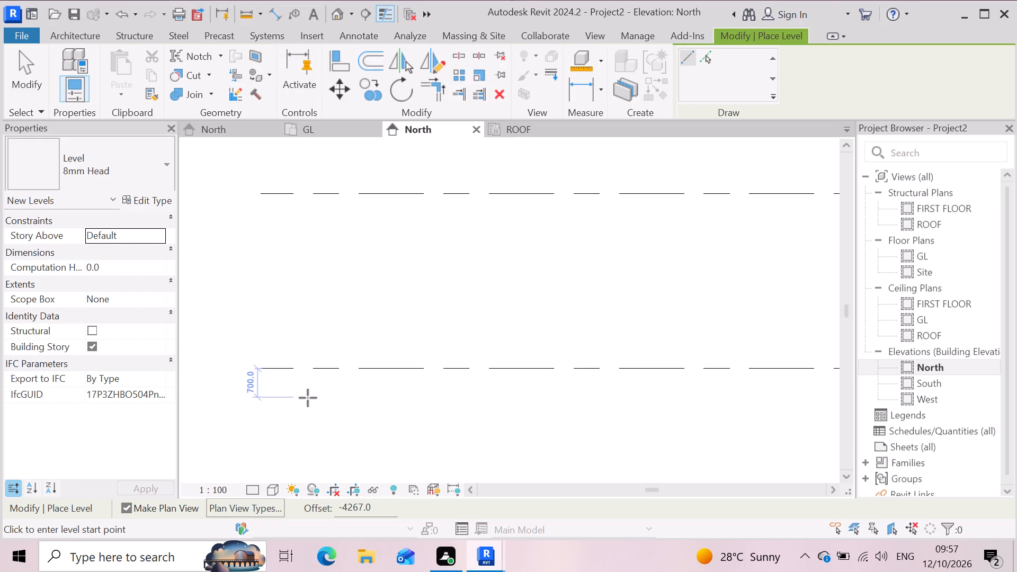
left_click(256, 367)
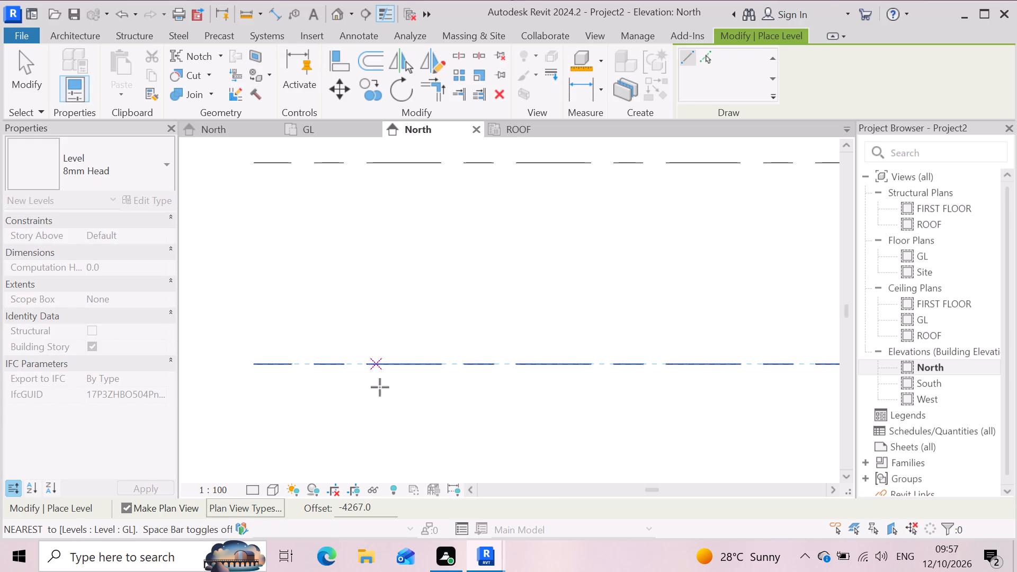
scroll(297, 403, "down", 6)
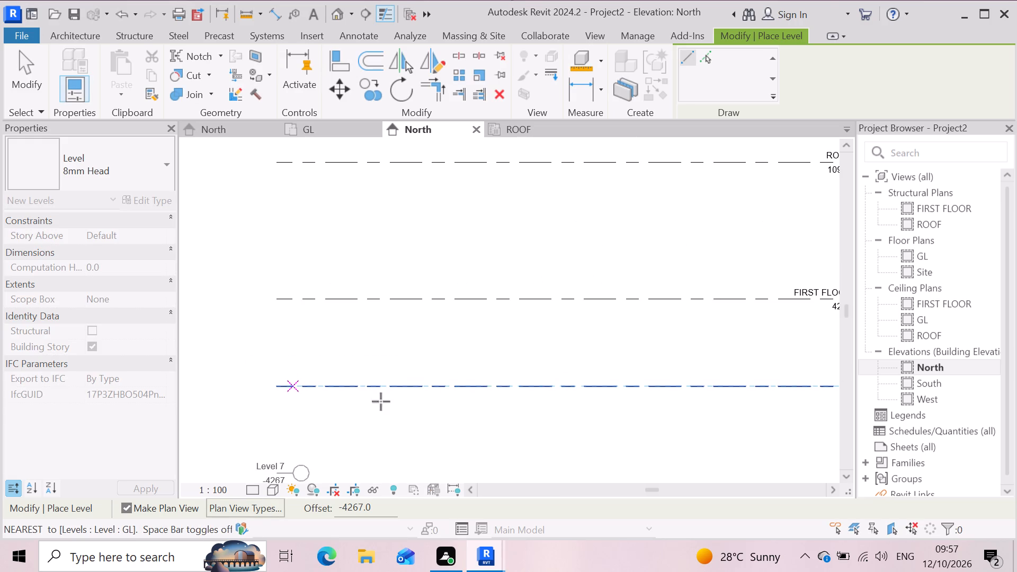
scroll(501, 407, "down", 5)
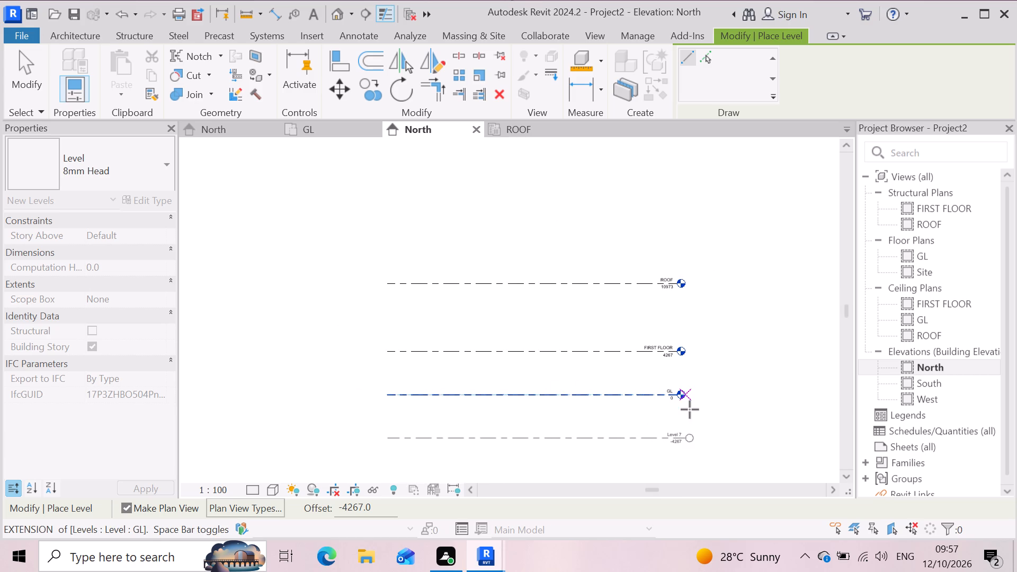
scroll(676, 409, "up", 1)
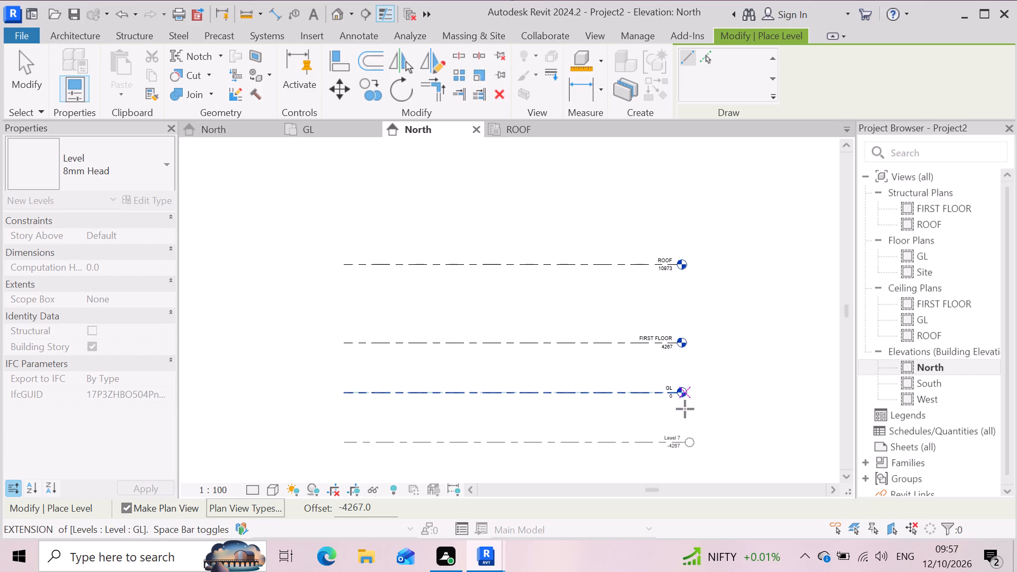
scroll(677, 414, "up", 1)
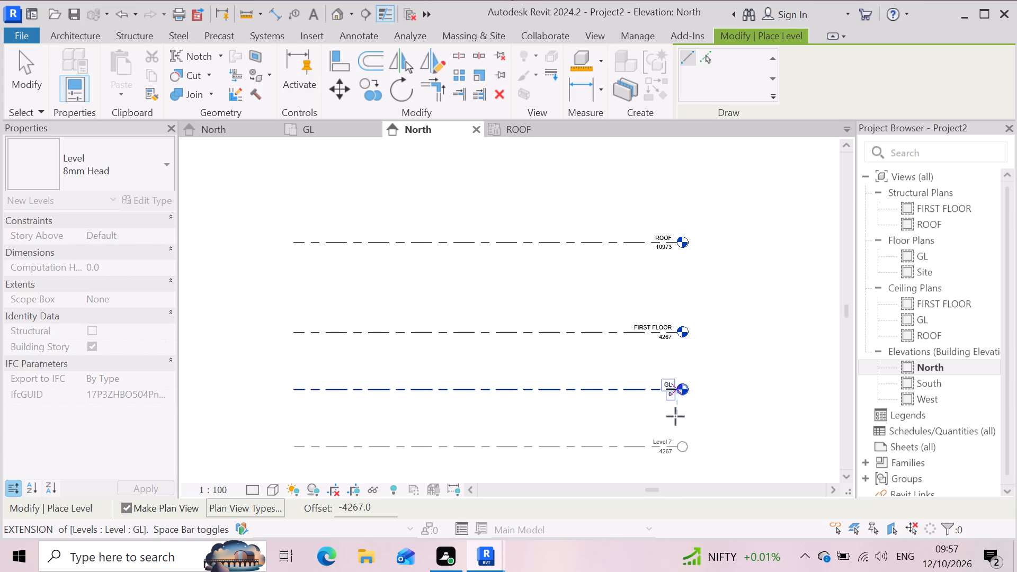
scroll(674, 419, "up", 1)
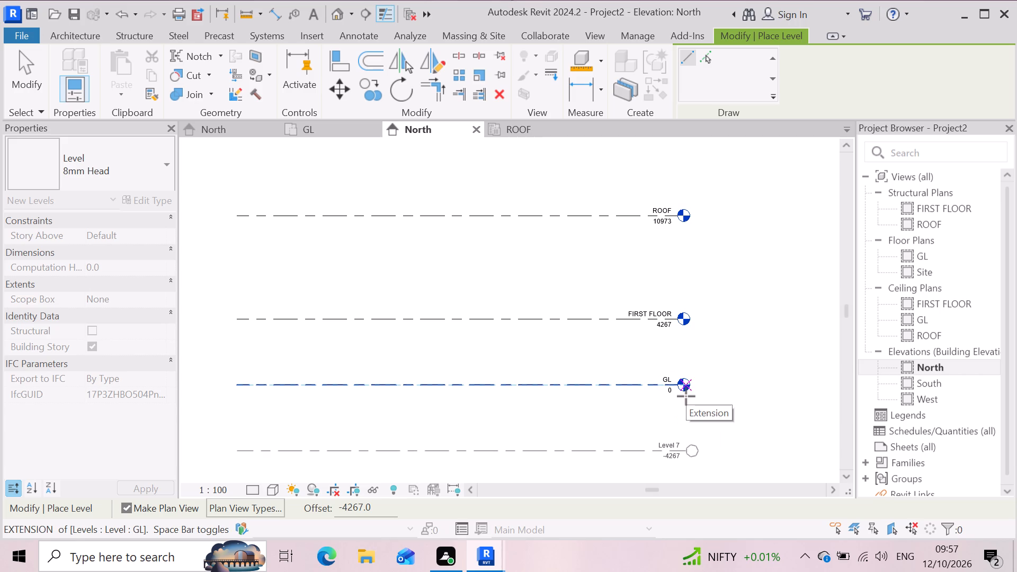
left_click(686, 396)
scroll(676, 385, "down", 3)
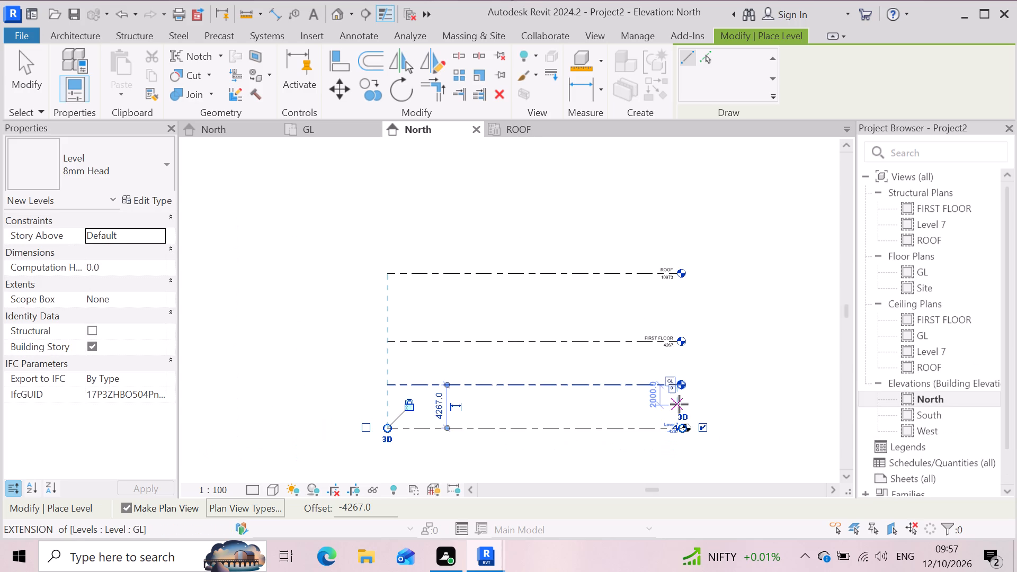
key("Escape")
scroll(603, 448, "up", 2)
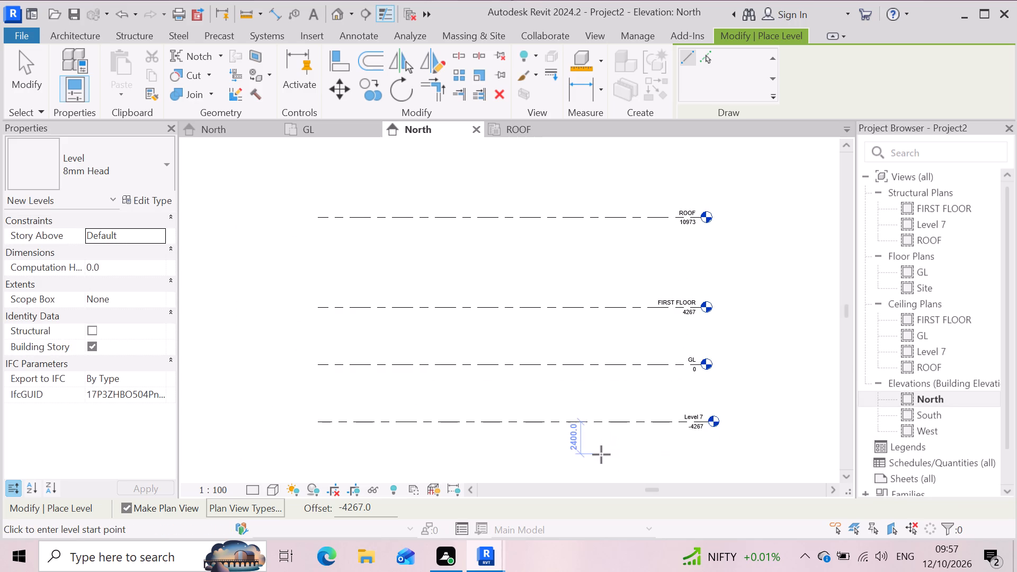
key("Escape")
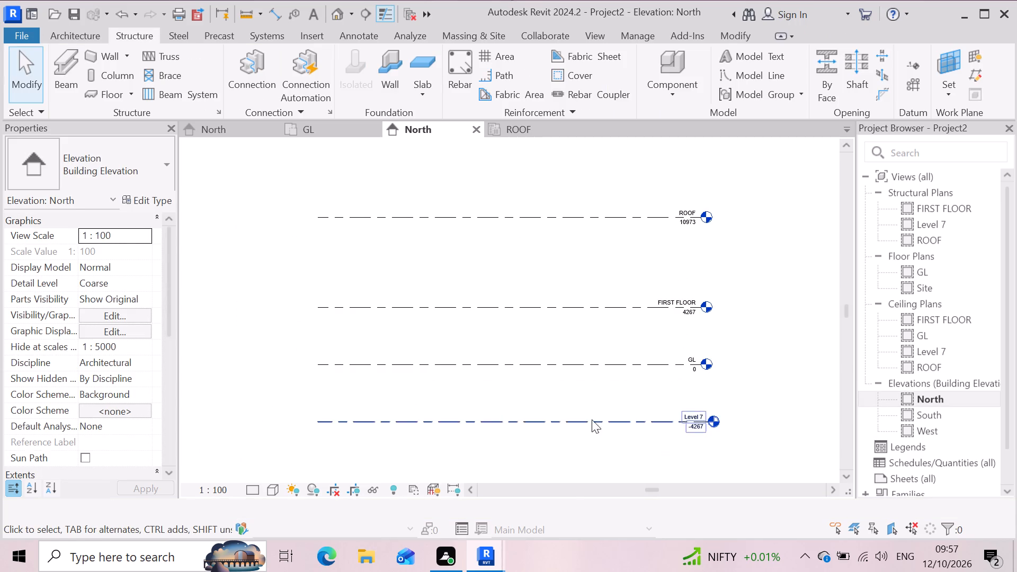
Delete the GL level at elevation 0 together with its floor, ceiling and site plan views.
left_click(627, 362)
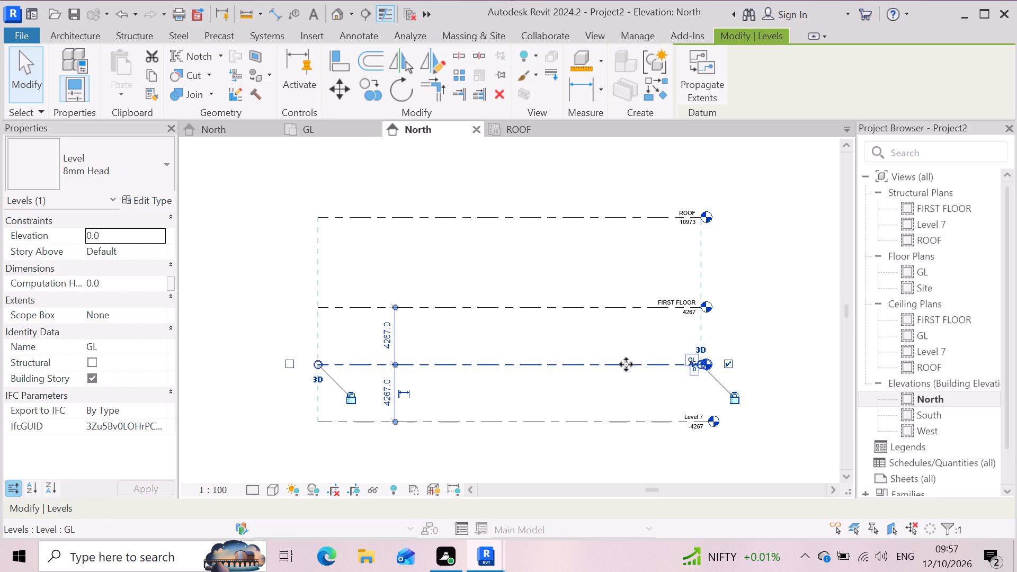
key("Delete")
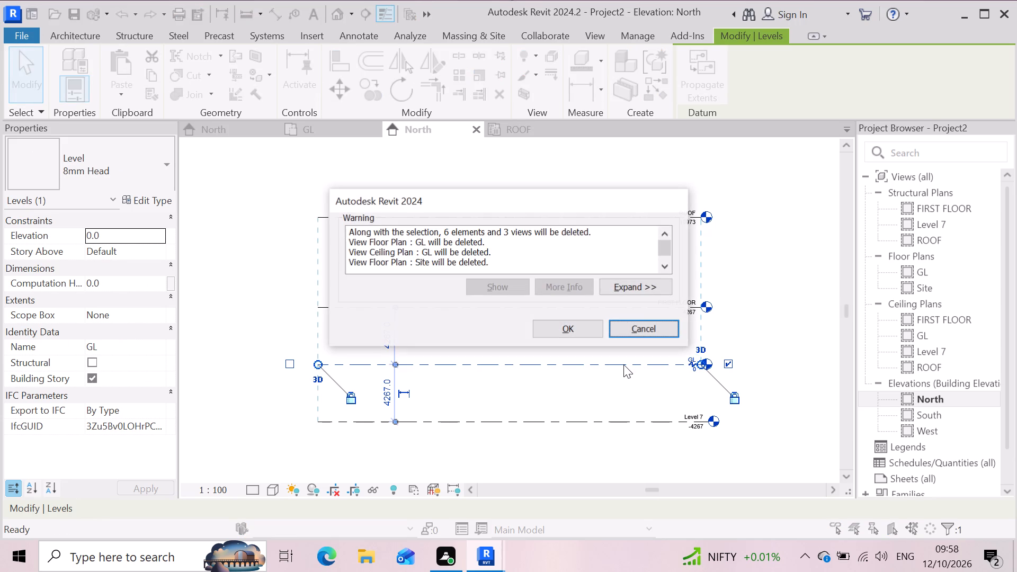
left_click(578, 326)
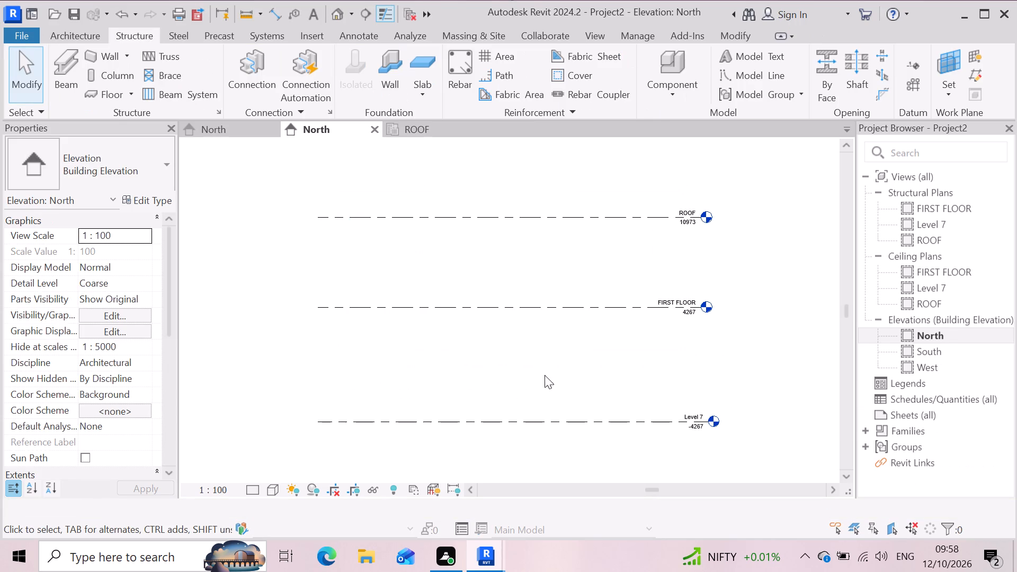
scroll(546, 353, "down", 3)
scroll(553, 421, "up", 2)
scroll(544, 391, "down", 2)
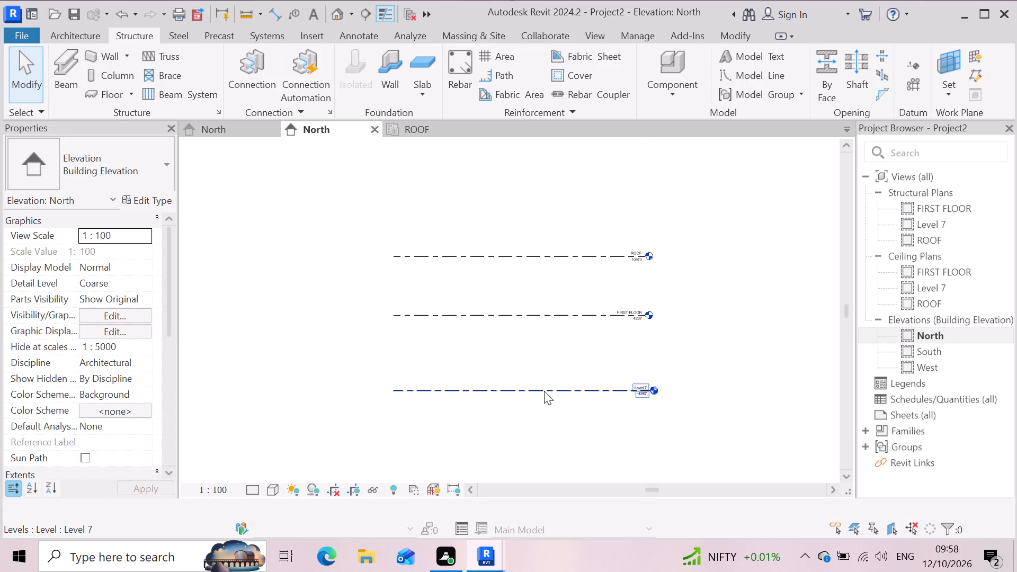
Rename the level at elevation -4267 as GL.
scroll(564, 387, "up", 6)
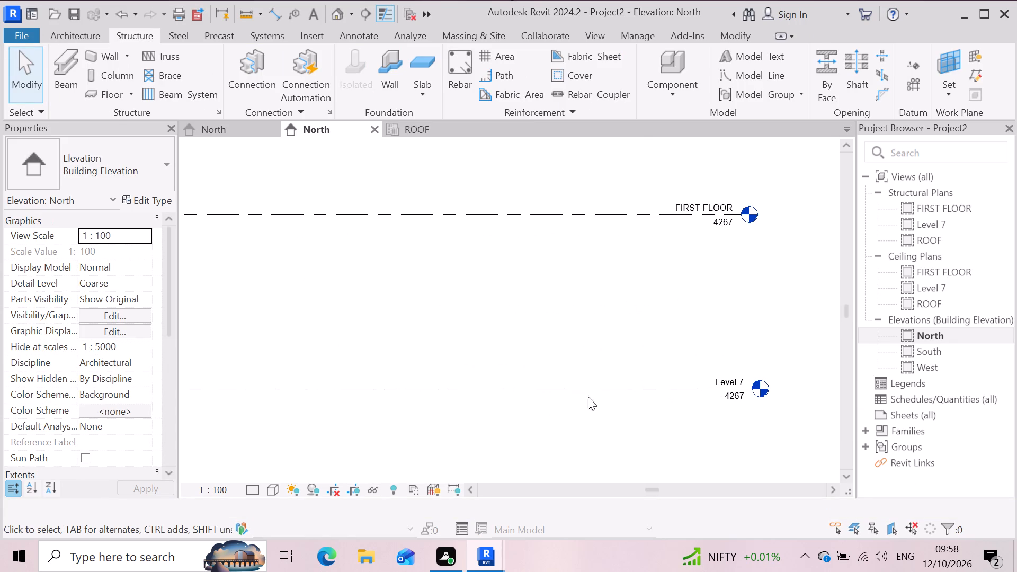
scroll(736, 407, "up", 3)
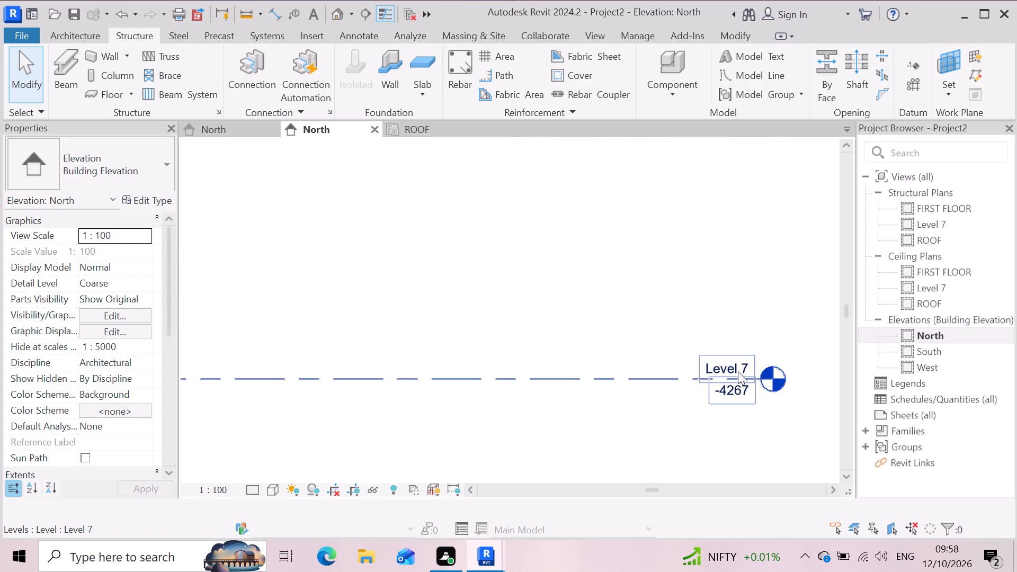
left_click(741, 365)
left_click(744, 370)
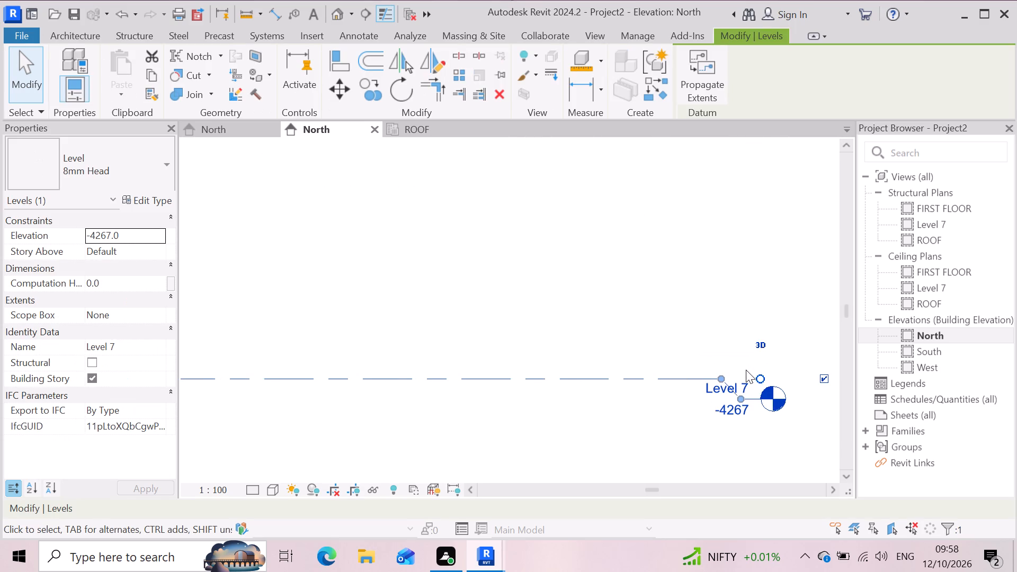
key("ctrl+z")
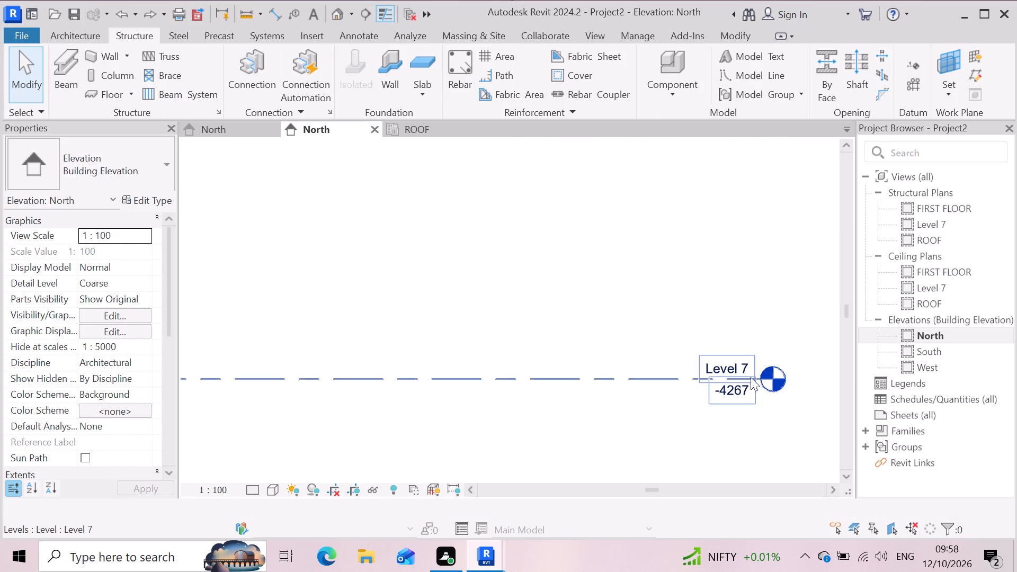
double_click(739, 365)
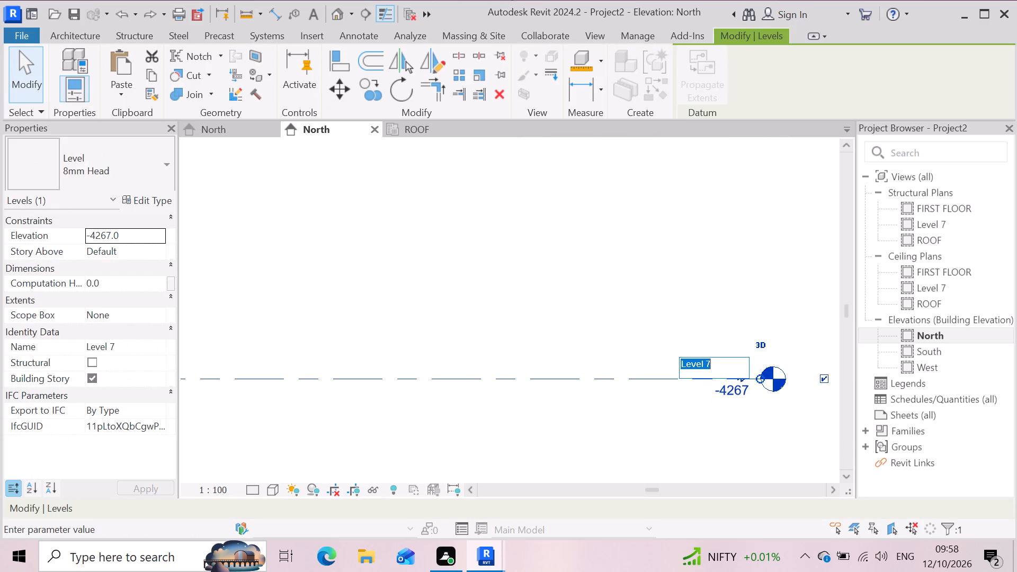
key("BackSpace")
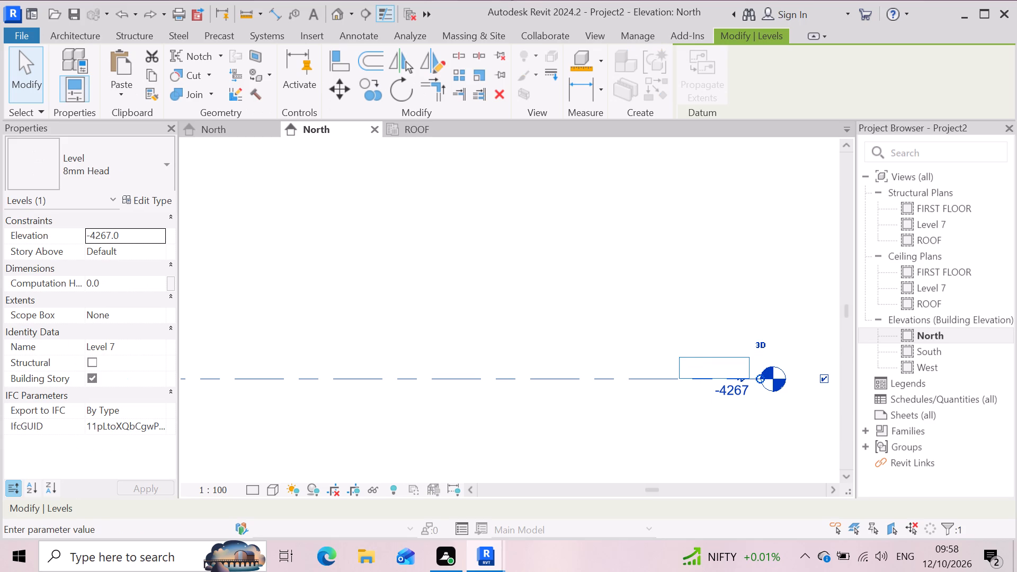
type("GL")
key("Return")
Create a new level with plan views using Pick Lines, offset 4267 above the GL level.
scroll(635, 393, "down", 4)
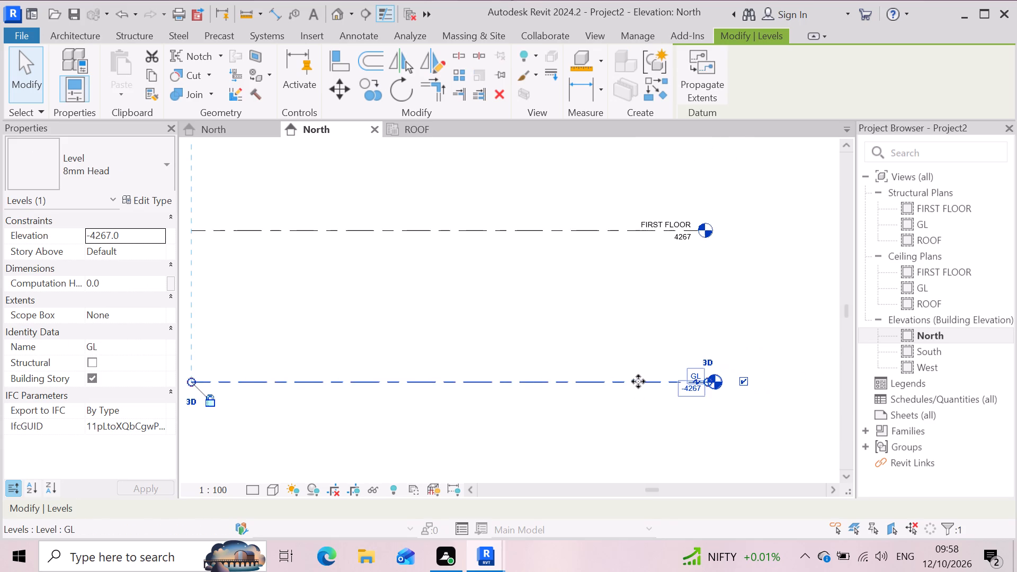
scroll(638, 381, "down", 3)
scroll(610, 410, "up", 2)
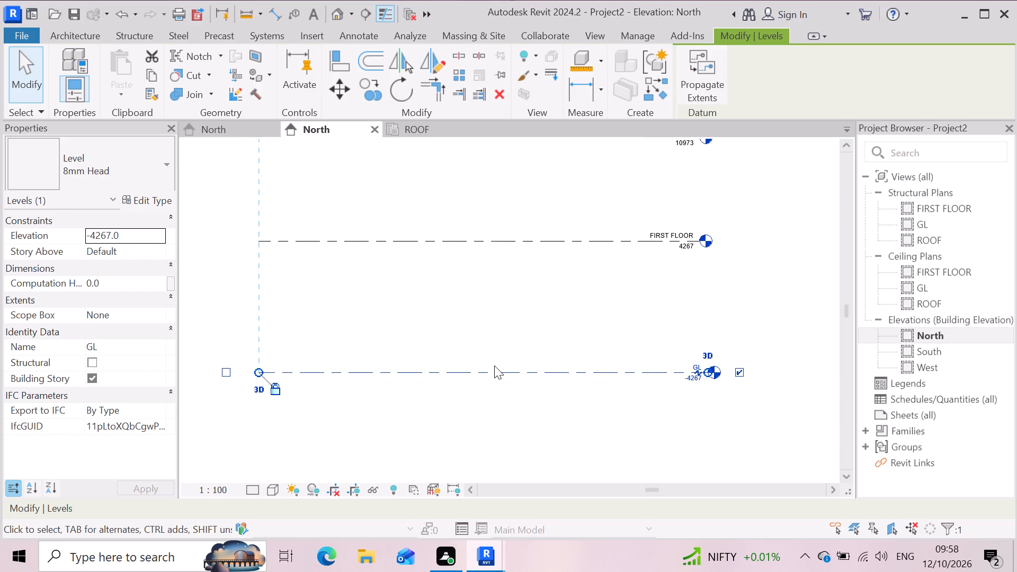
scroll(492, 346, "down", 2)
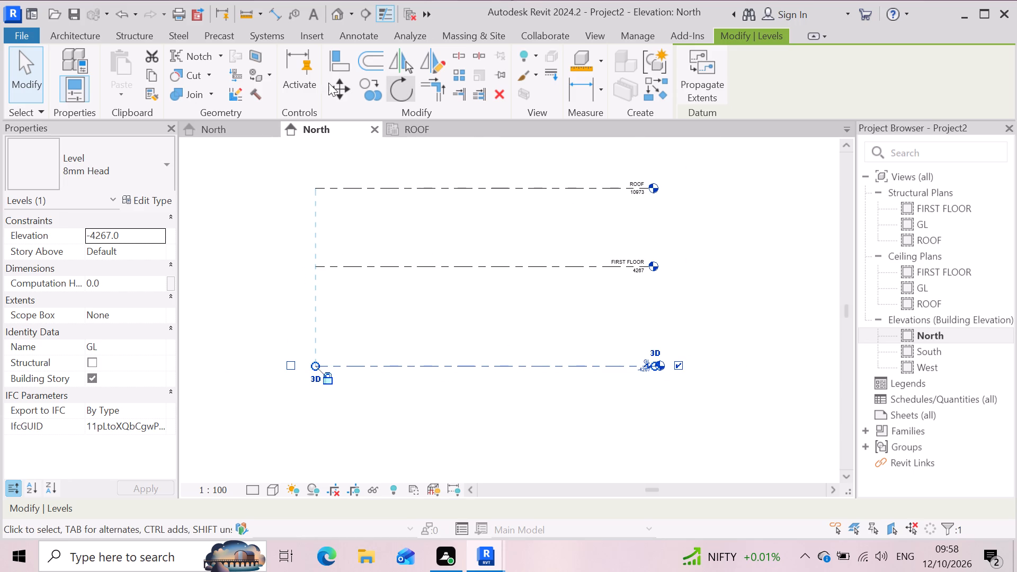
left_click(69, 33)
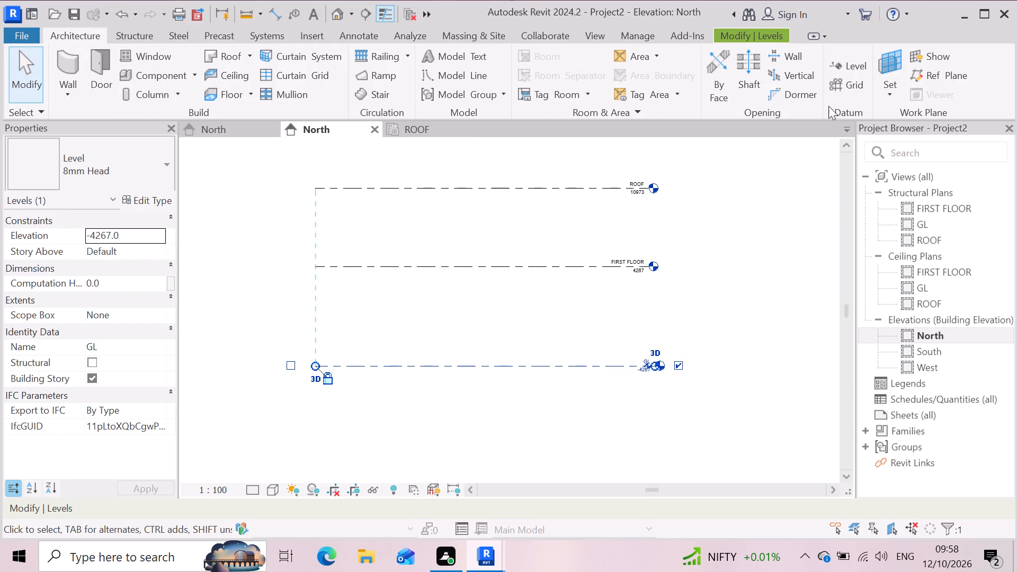
left_click(849, 65)
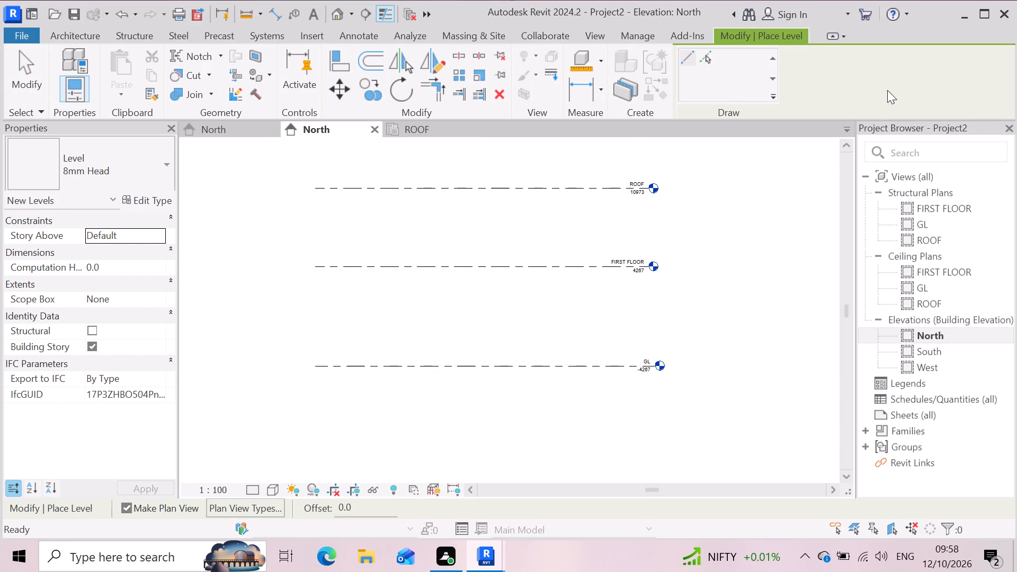
left_click(713, 53)
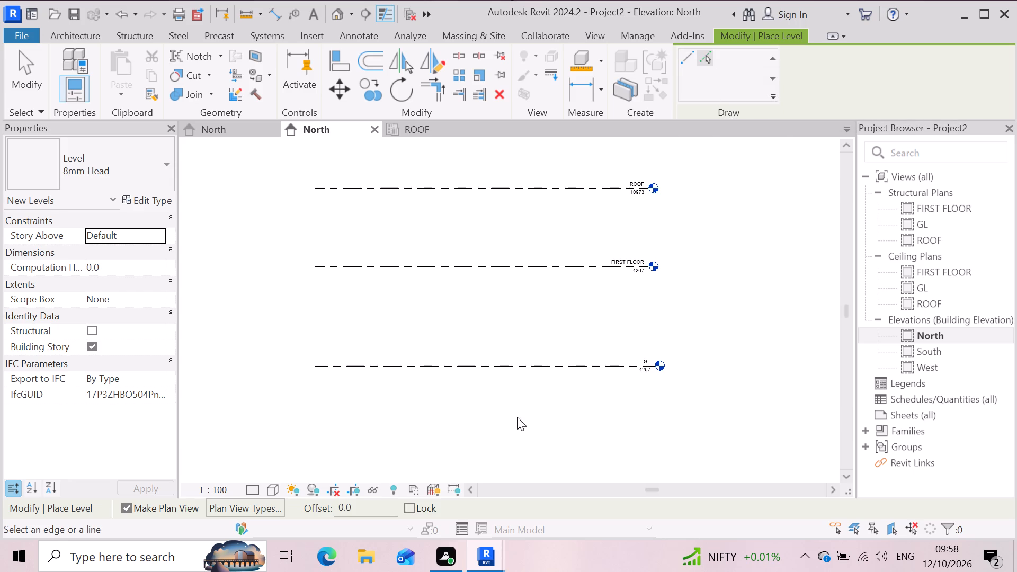
left_click_drag(365, 504, 273, 502)
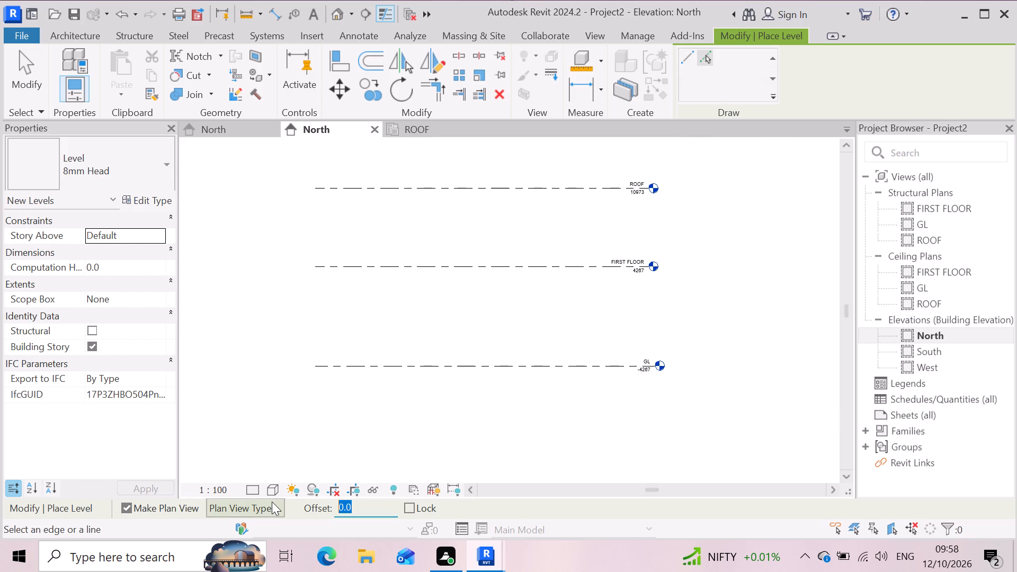
key("4")
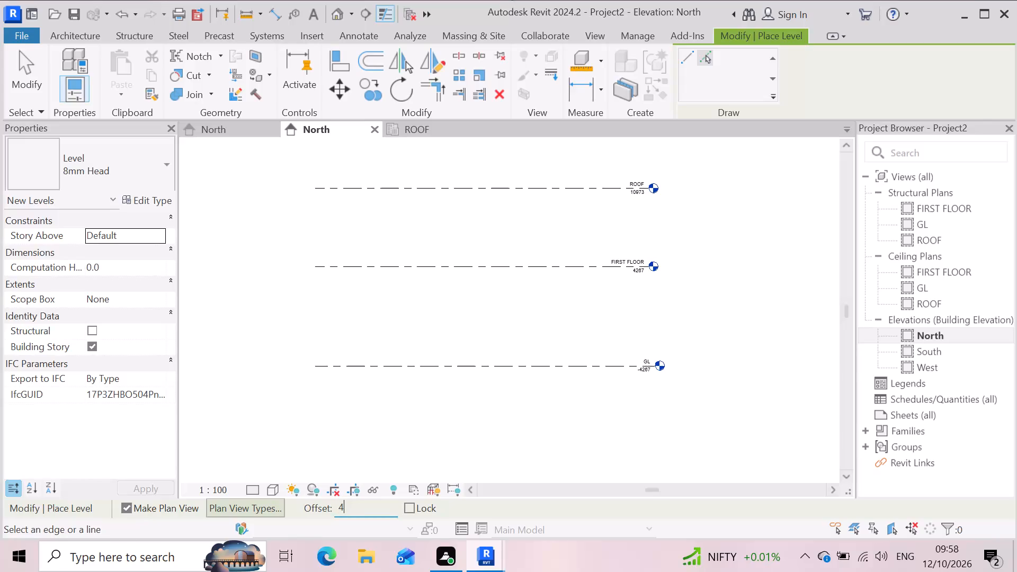
key("2")
type("67")
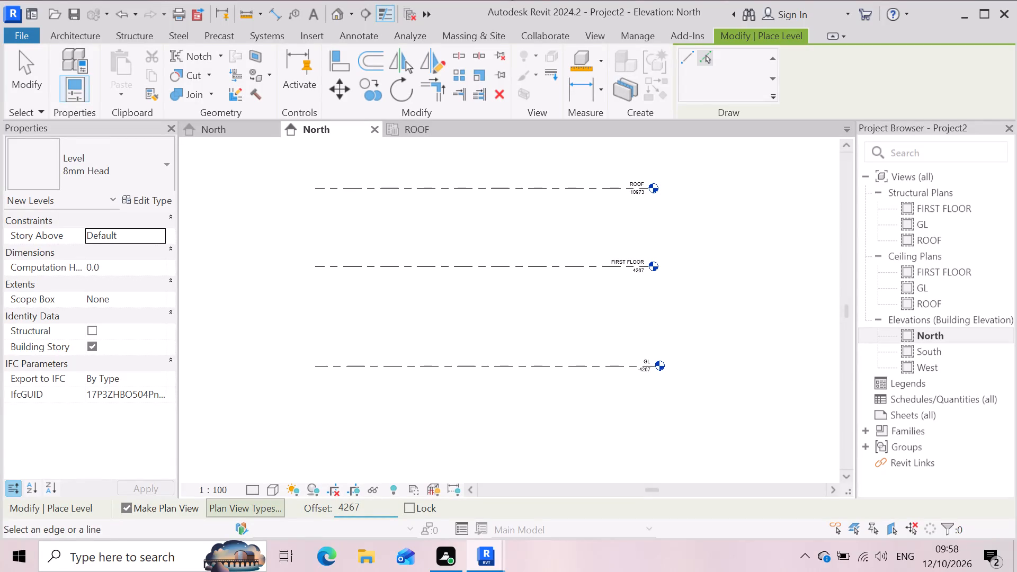
key("Return")
left_click(593, 362)
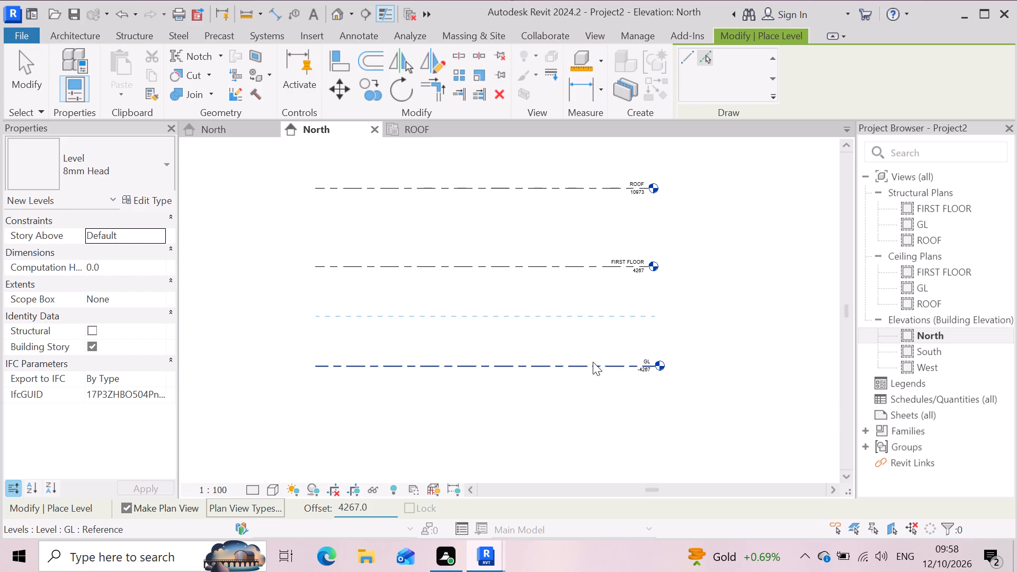
Create another level offset 6706 above the level at elevation 0, with Ceiling Plan and Structural Plan views.
scroll(597, 340, "up", 5)
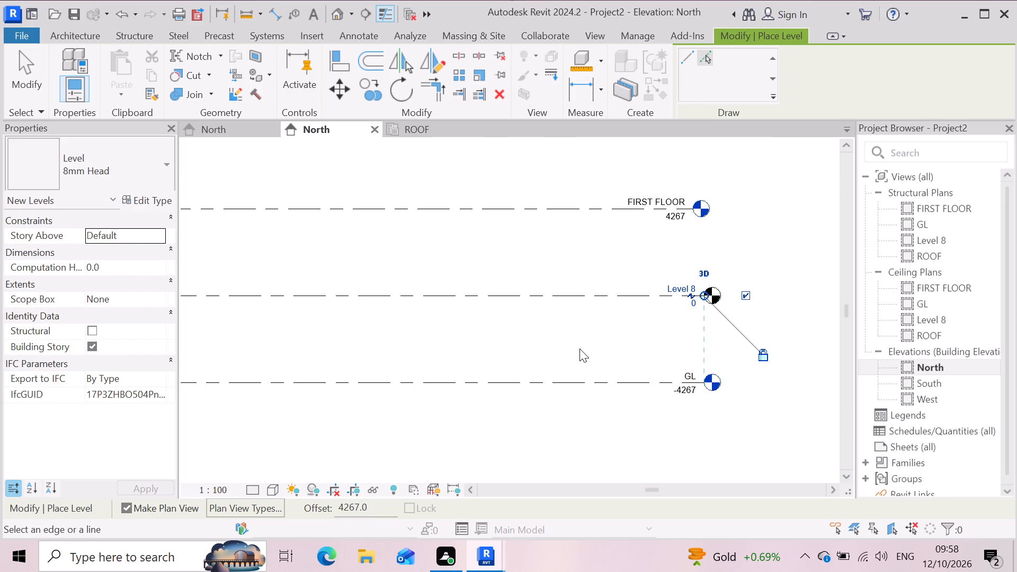
scroll(576, 347, "down", 4)
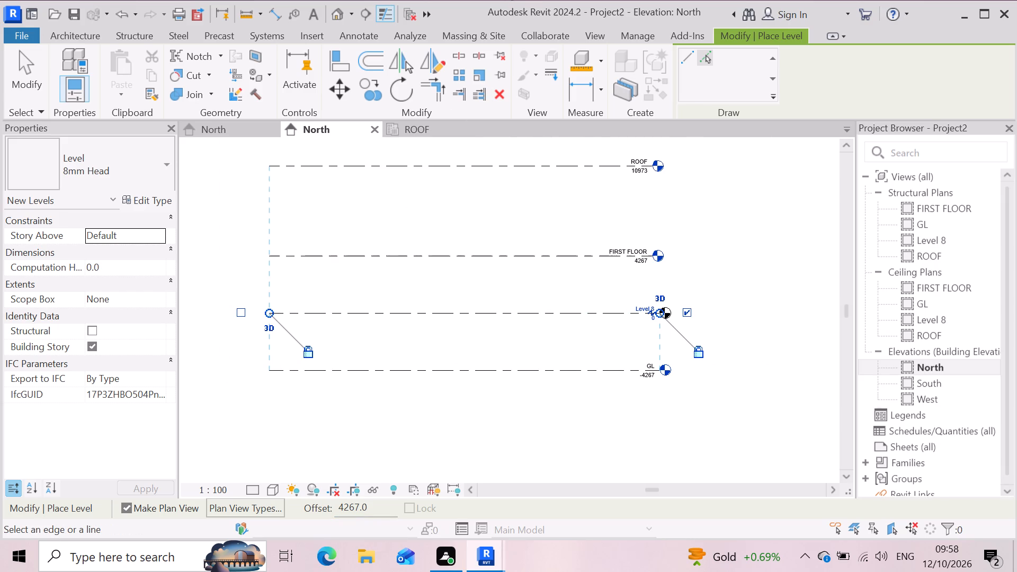
left_click(234, 503)
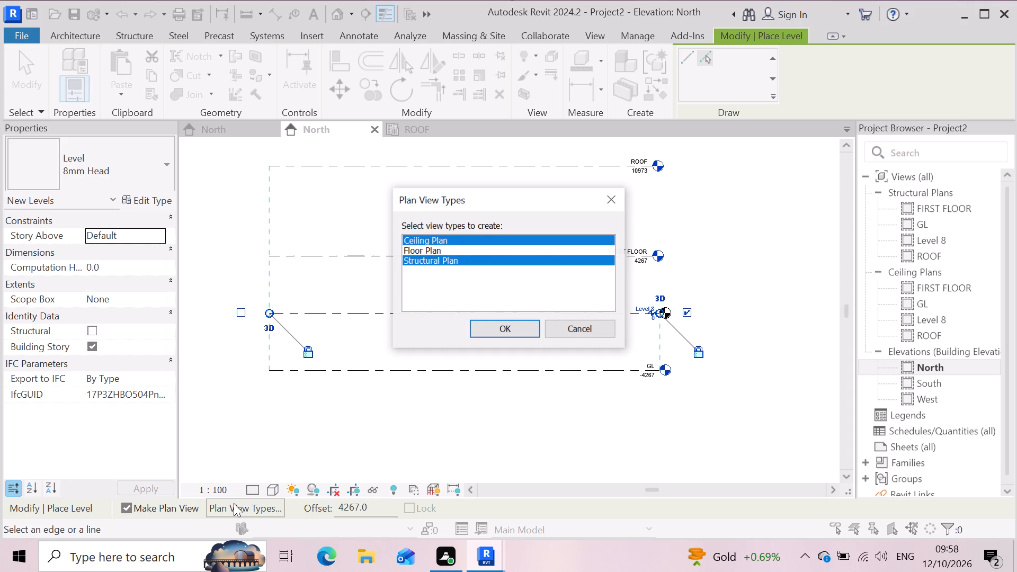
left_click(521, 323)
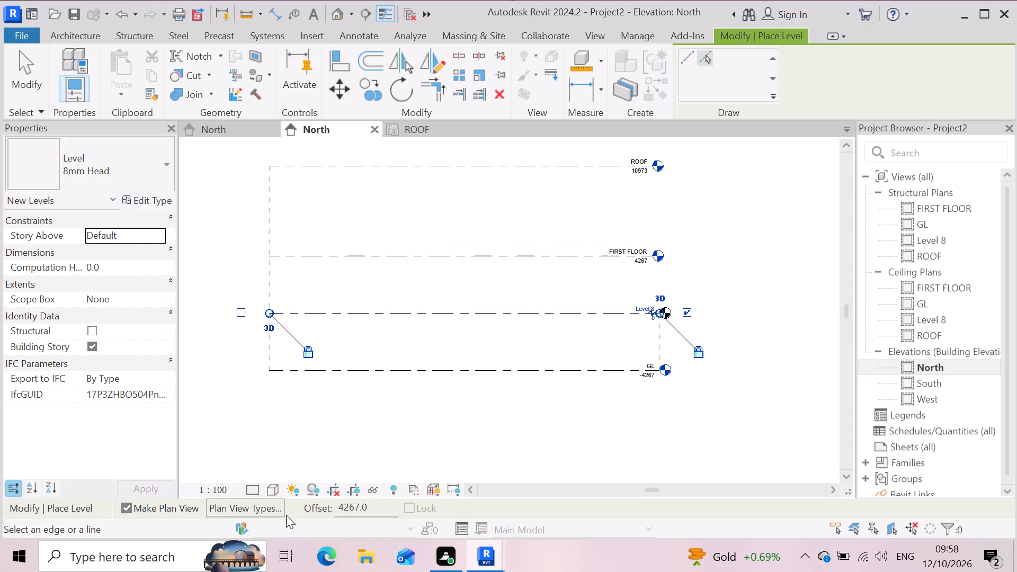
left_click_drag(383, 511, 305, 503)
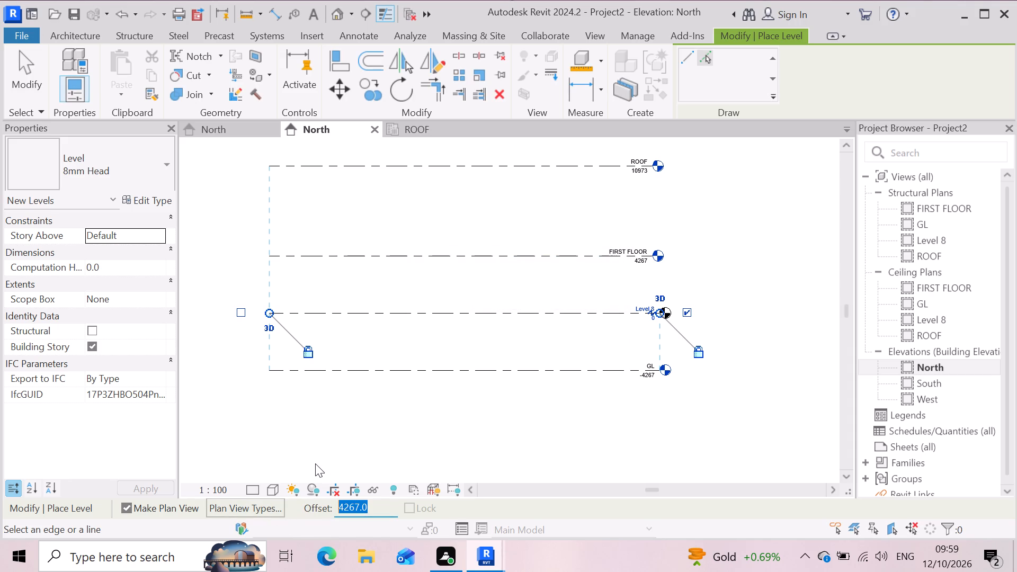
type("67")
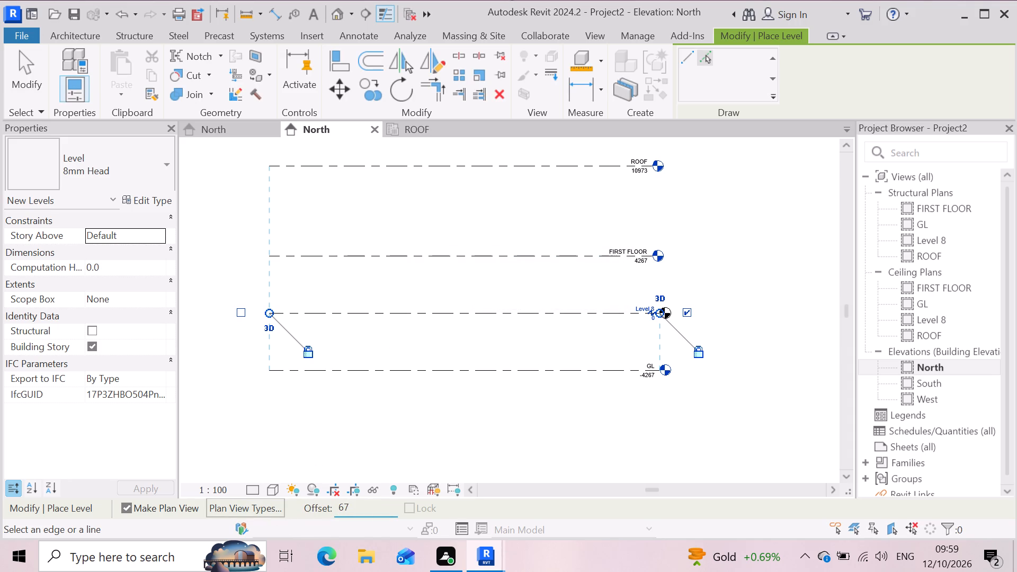
type("06")
key("Return")
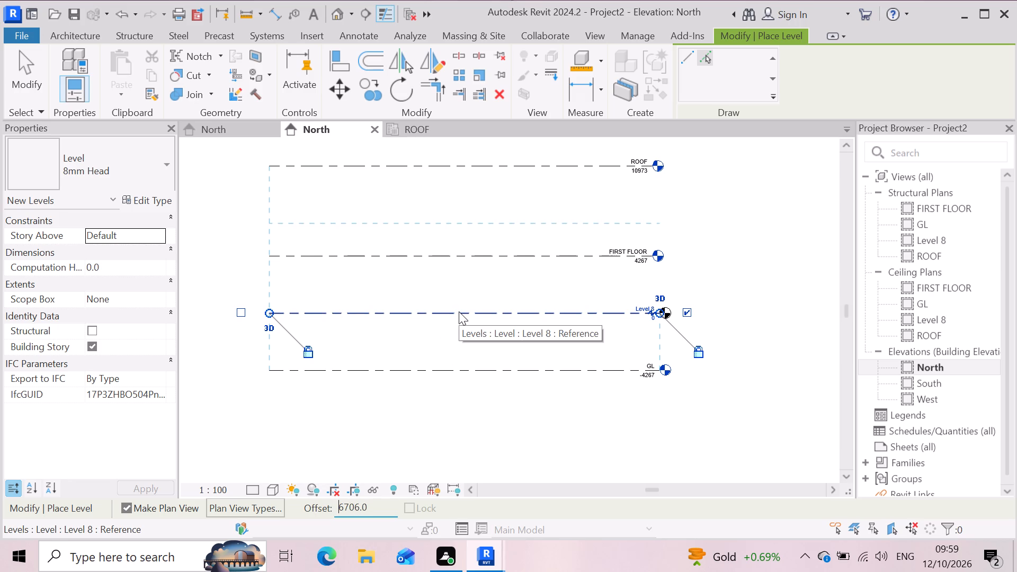
left_click(459, 311)
key("Escape")
scroll(483, 316, "down", 2)
scroll(556, 339, "up", 2)
key("Escape")
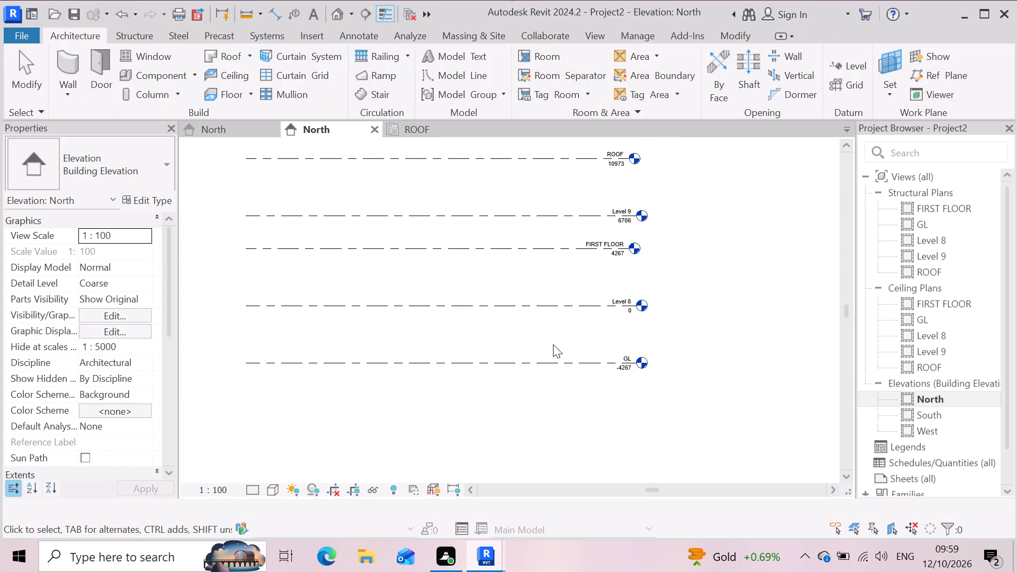
Delete the FIRST FLOOR level together with its ceiling and structural plan views.
scroll(608, 316, "up", 8)
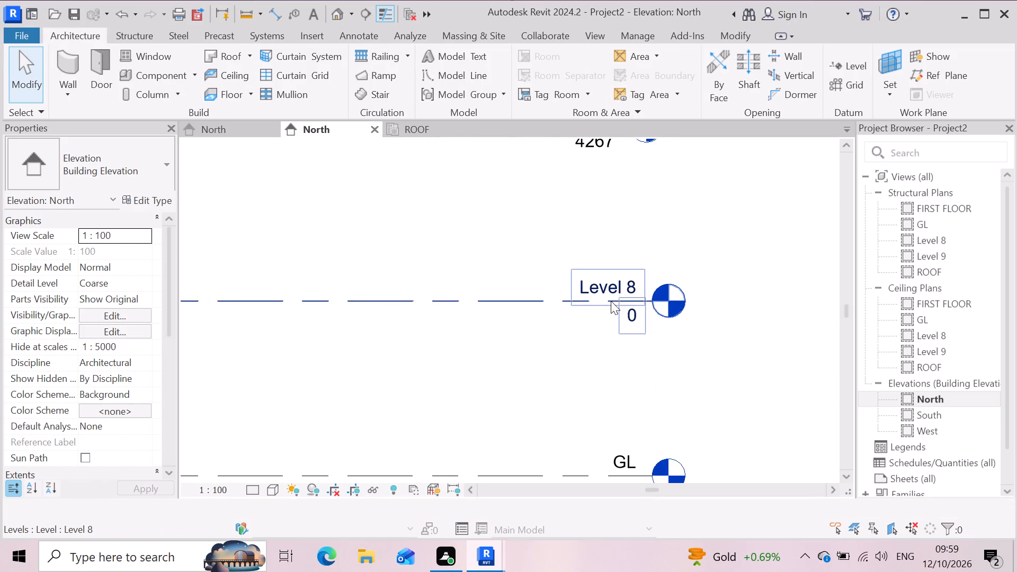
scroll(613, 316, "down", 7)
left_click(487, 245)
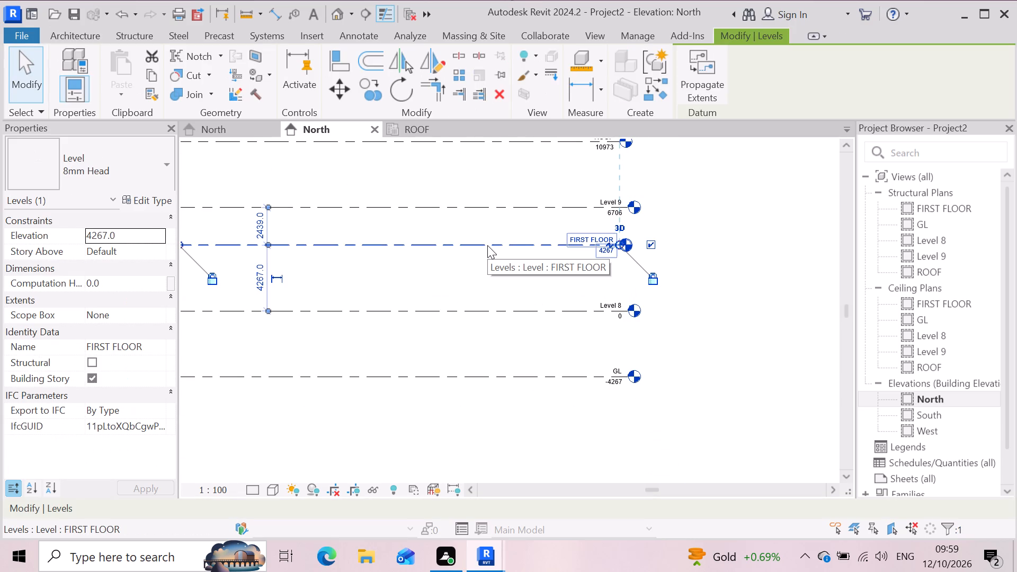
key("Delete")
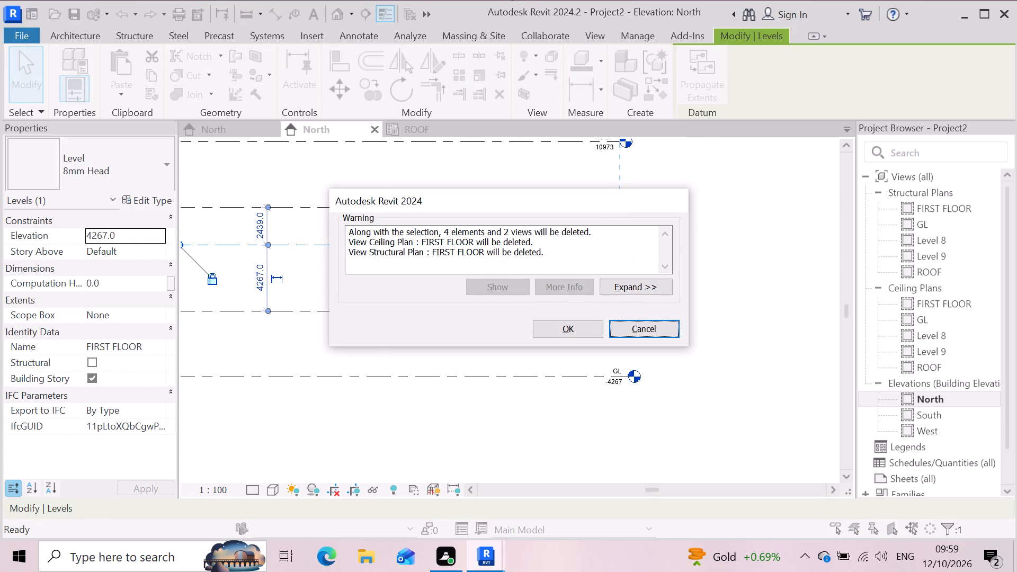
left_click(572, 325)
Delete the ROOF level at elevation 10973 together with its ceiling and structural plan views.
scroll(581, 335, "down", 3)
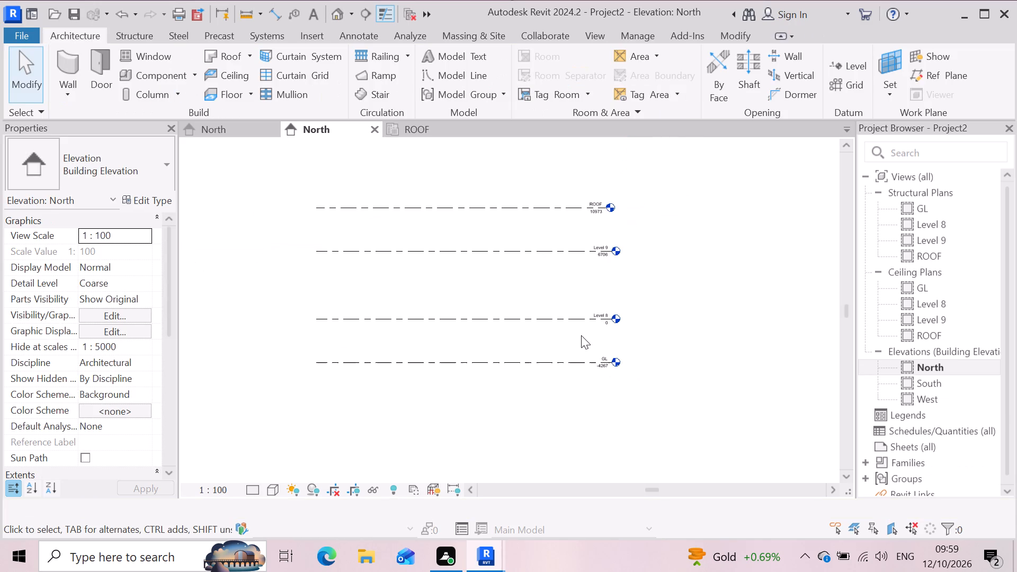
scroll(612, 222, "up", 3)
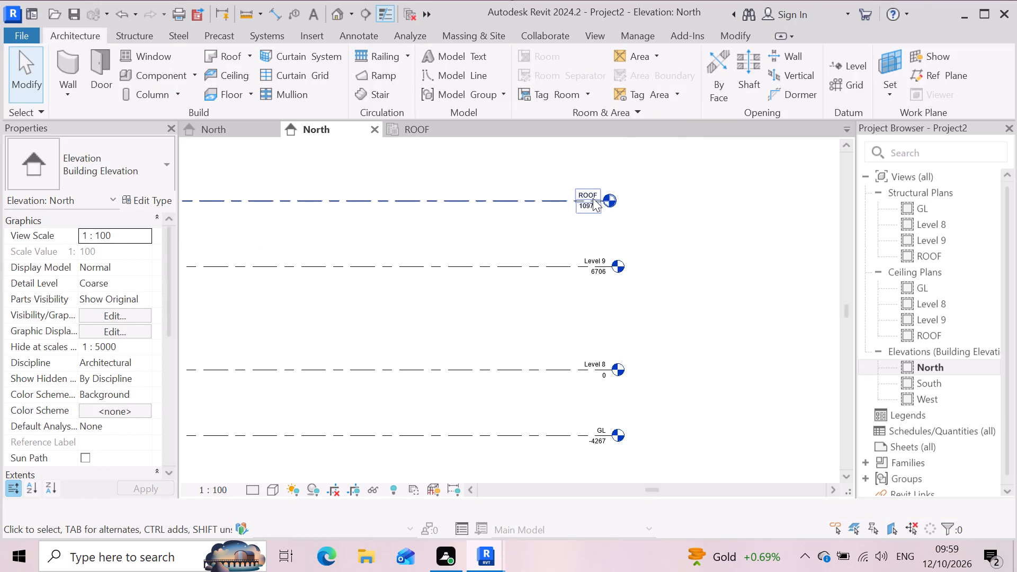
scroll(593, 198, "up", 3)
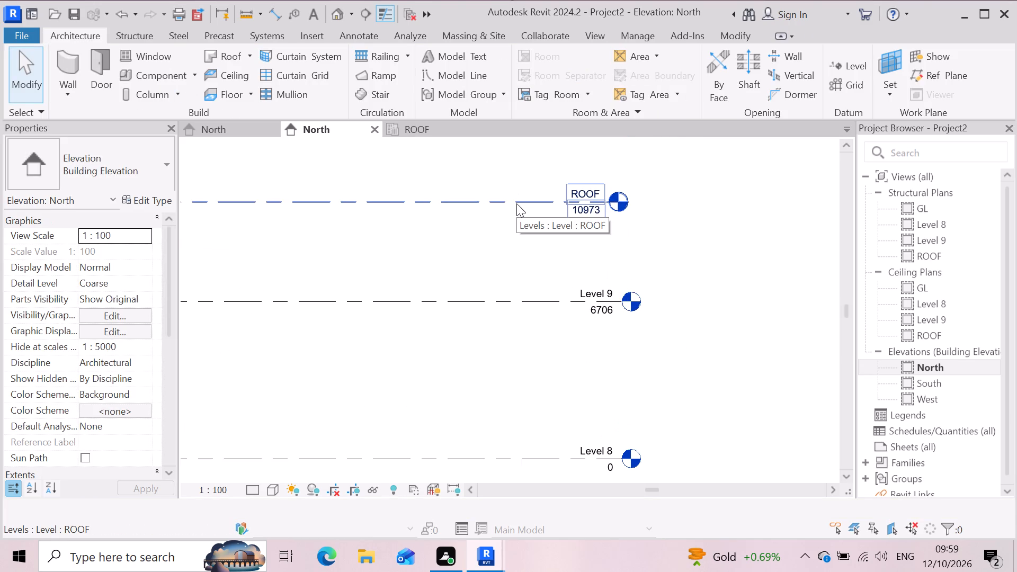
left_click(516, 203)
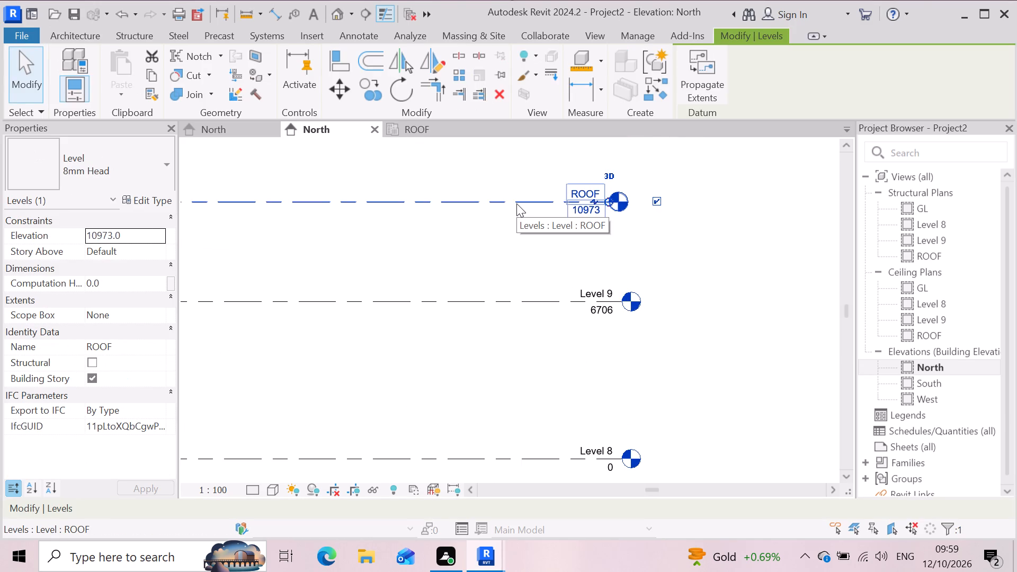
key("Delete")
left_click(559, 324)
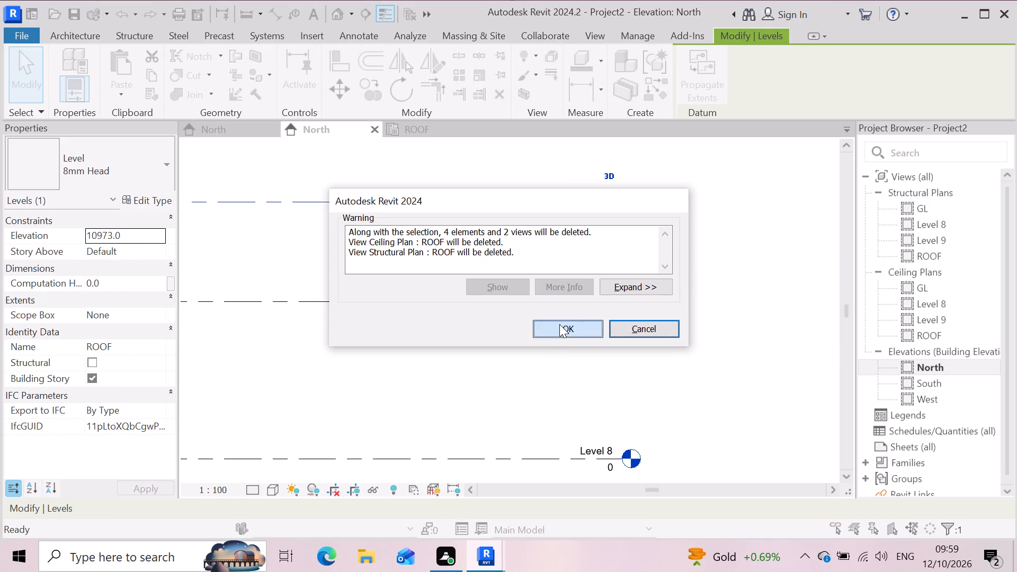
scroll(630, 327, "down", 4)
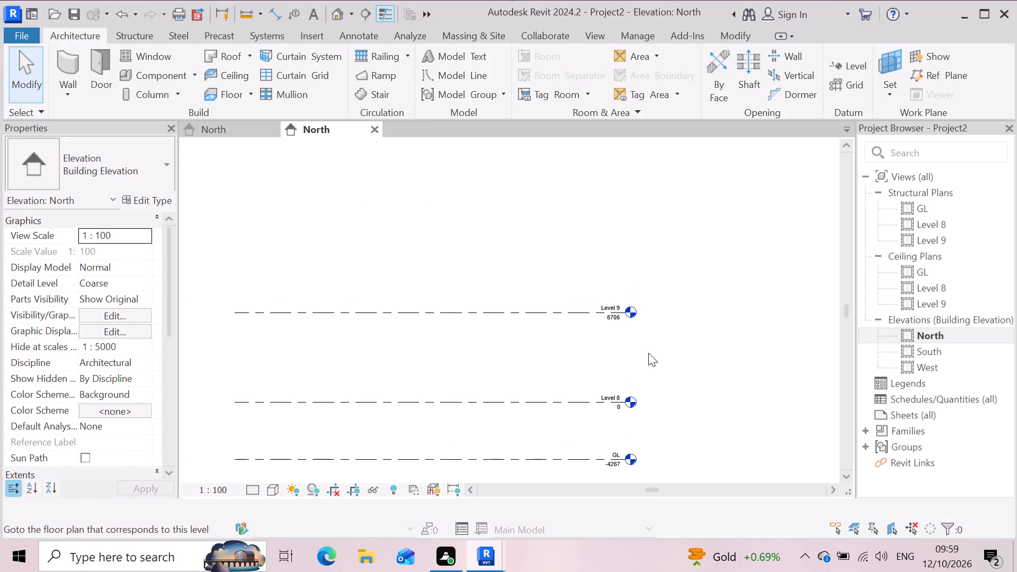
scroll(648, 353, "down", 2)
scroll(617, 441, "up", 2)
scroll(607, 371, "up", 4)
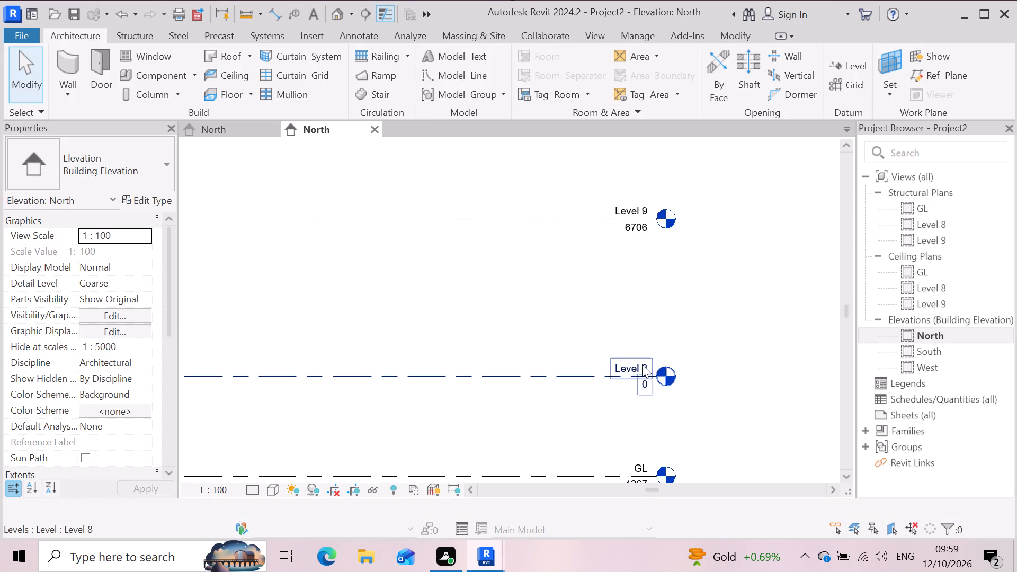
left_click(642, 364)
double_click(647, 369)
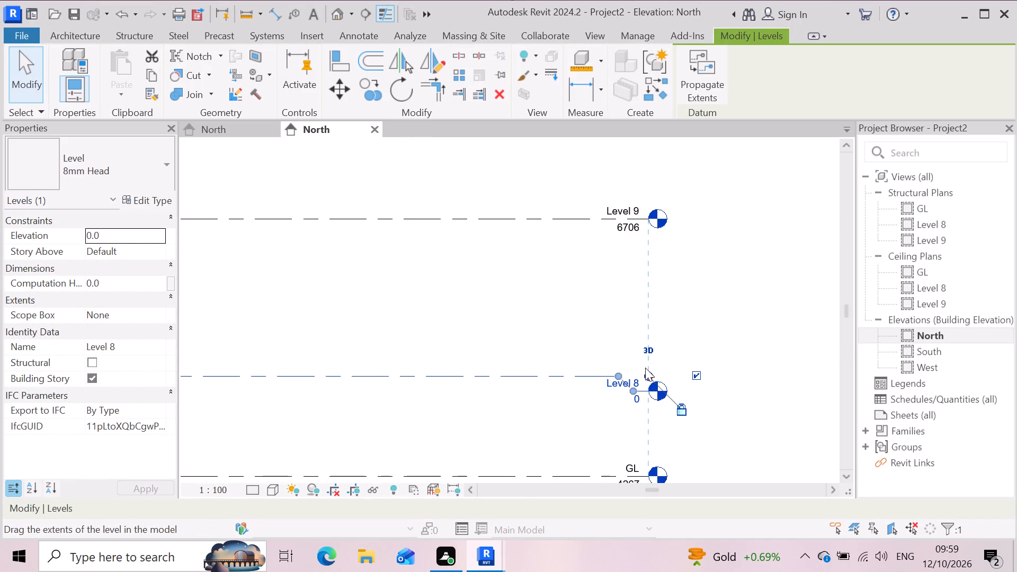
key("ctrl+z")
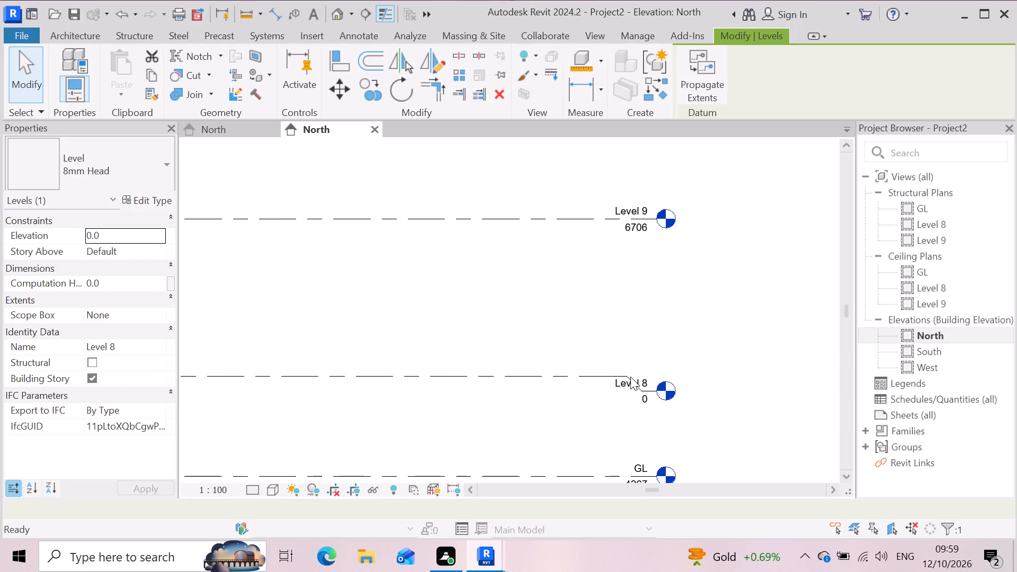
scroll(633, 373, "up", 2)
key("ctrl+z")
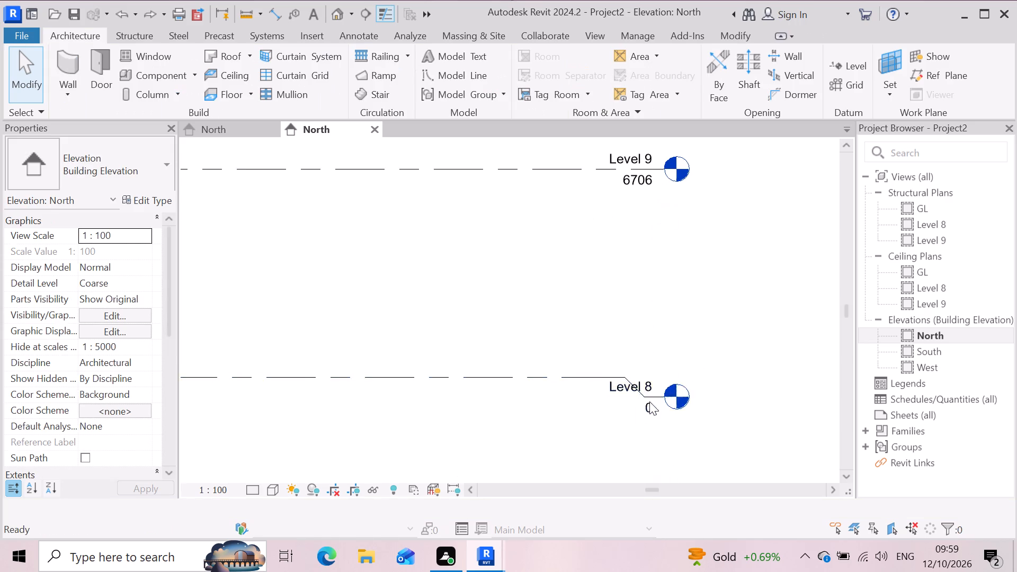
Rename the level at elevation 0 as FIRST FLOOR.
scroll(645, 383, "up", 4)
double_click(608, 358)
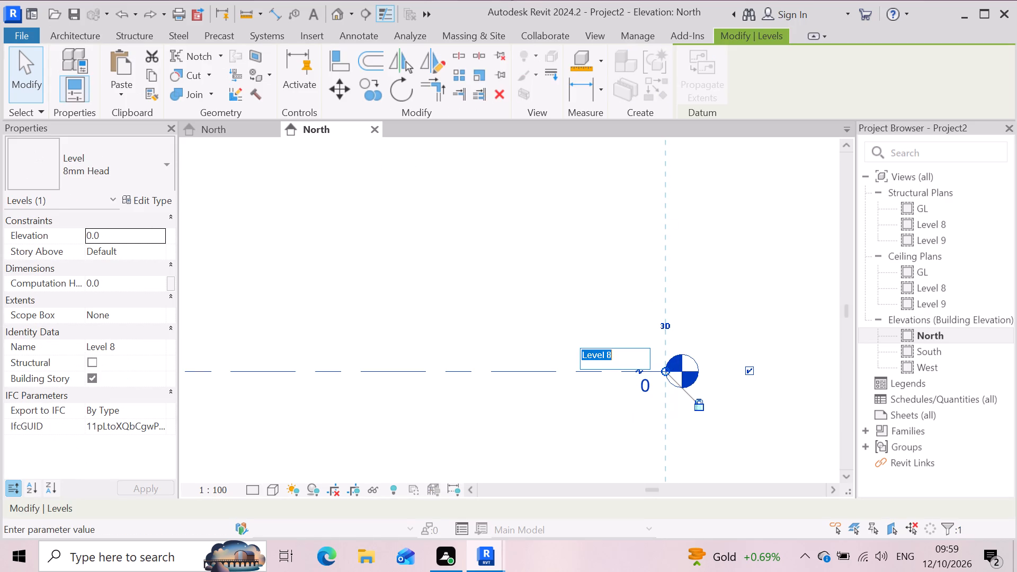
left_click_drag(628, 362, 537, 348)
key("f")
key("i")
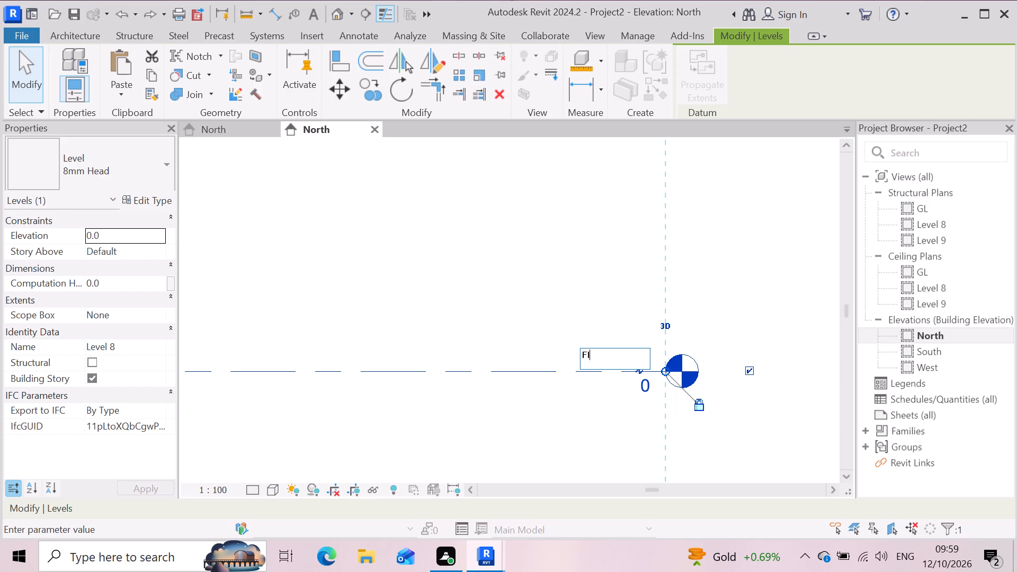
type("RST")
key("space")
type("FLOOR")
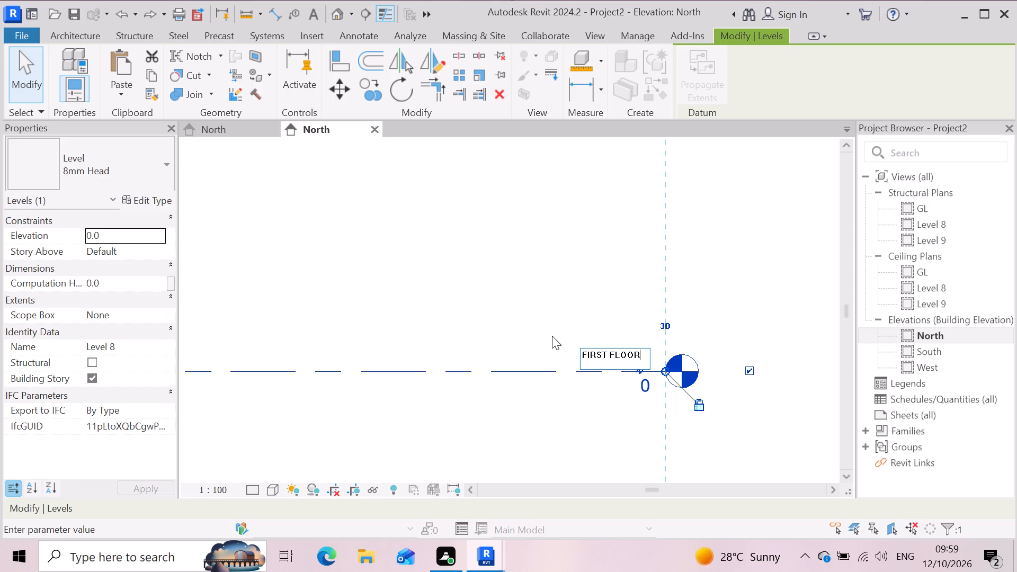
left_click(532, 279)
Rename the level at elevation 6706 as ROOF.
scroll(630, 320, "down", 2)
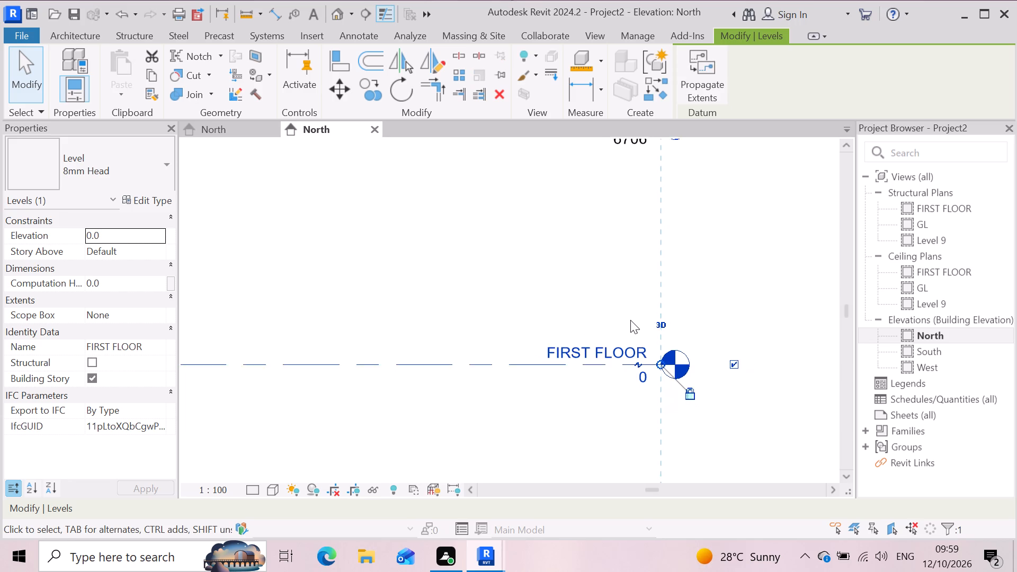
scroll(630, 320, "down", 6)
scroll(646, 230, "up", 2)
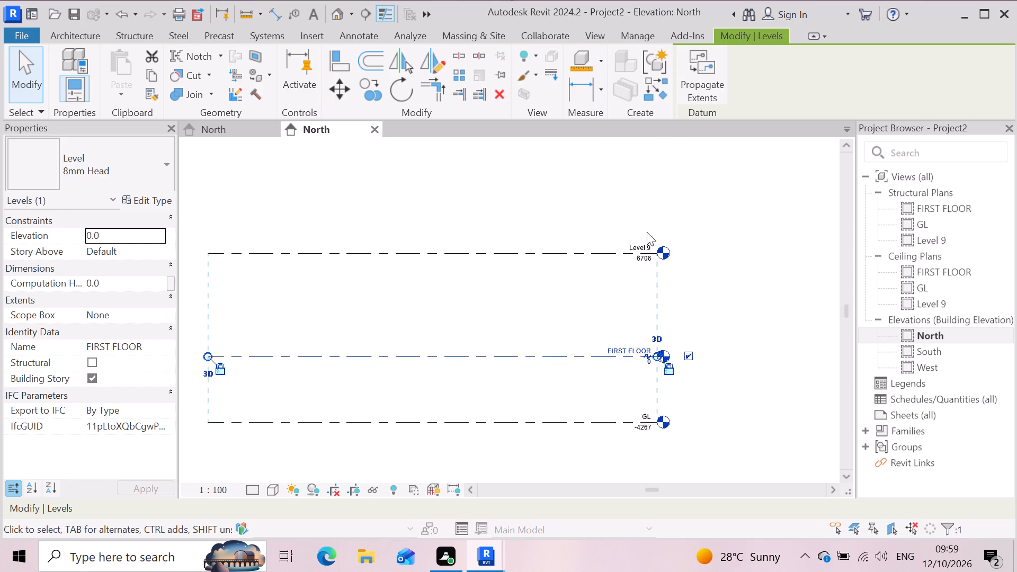
scroll(647, 232, "up", 7)
left_click(647, 232)
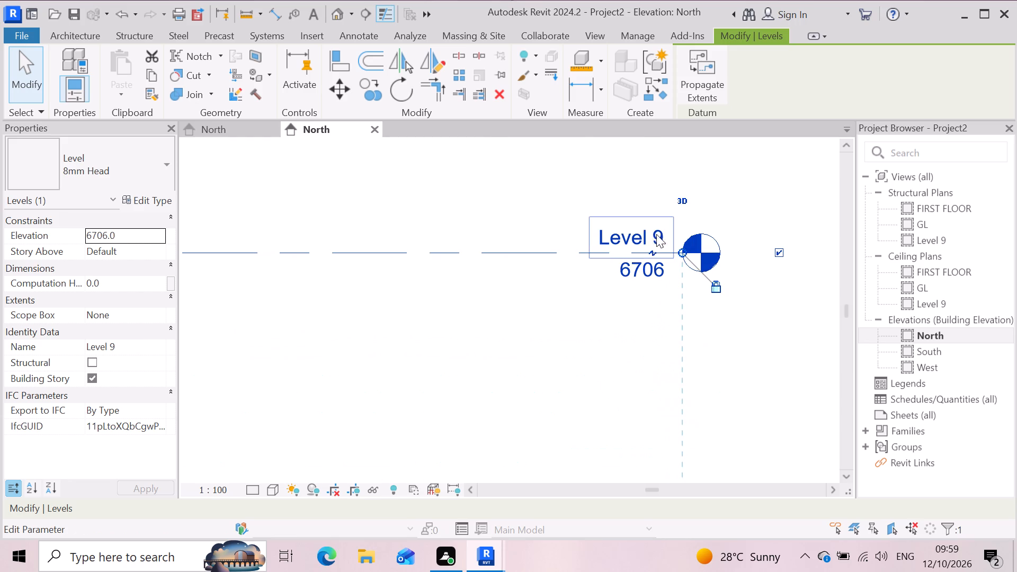
left_click(656, 234)
left_click_drag(646, 239, 545, 238)
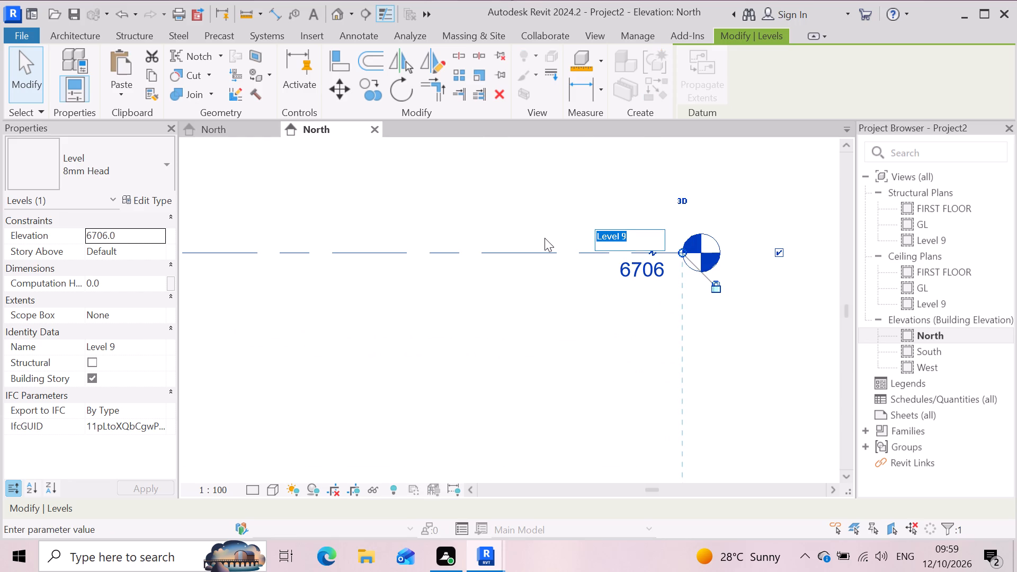
key("BackSpace")
type("ROO")
key("f")
key("Return")
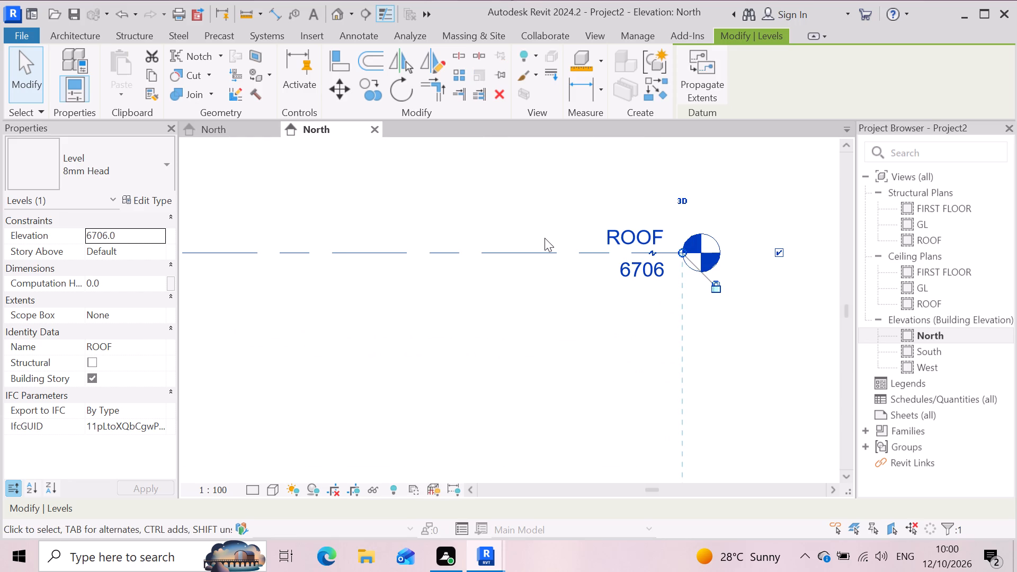
Open the GL structural plan view.
scroll(648, 292, "down", 7)
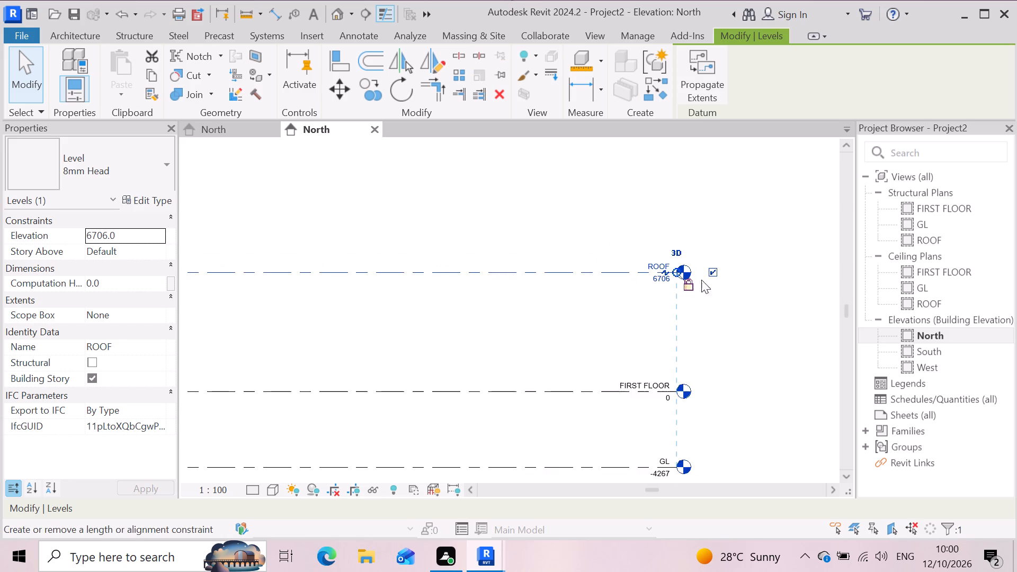
scroll(743, 282, "down", 5)
left_click(318, 438)
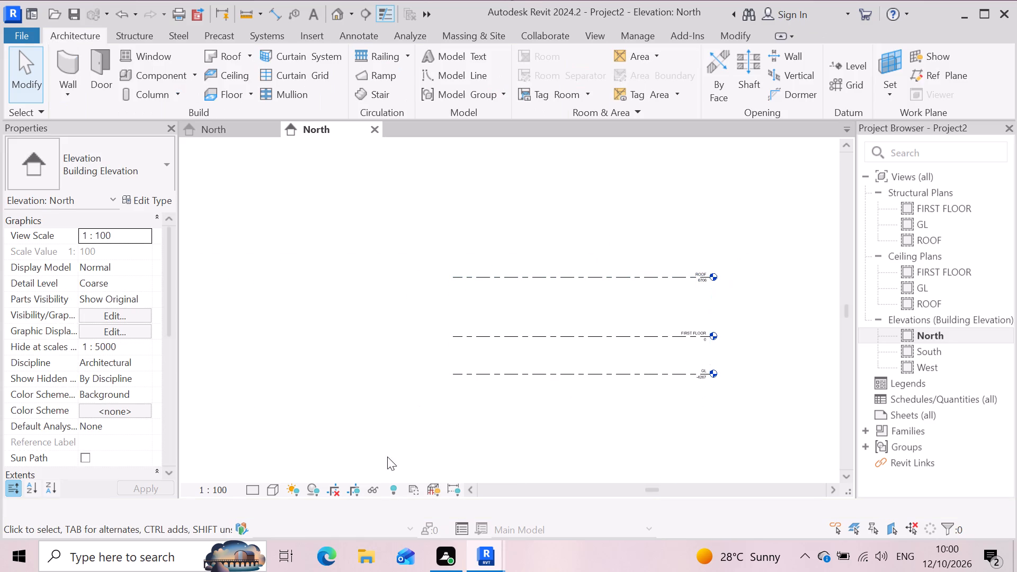
scroll(694, 406, "up", 3)
scroll(557, 391, "down", 3)
scroll(682, 412, "up", 3)
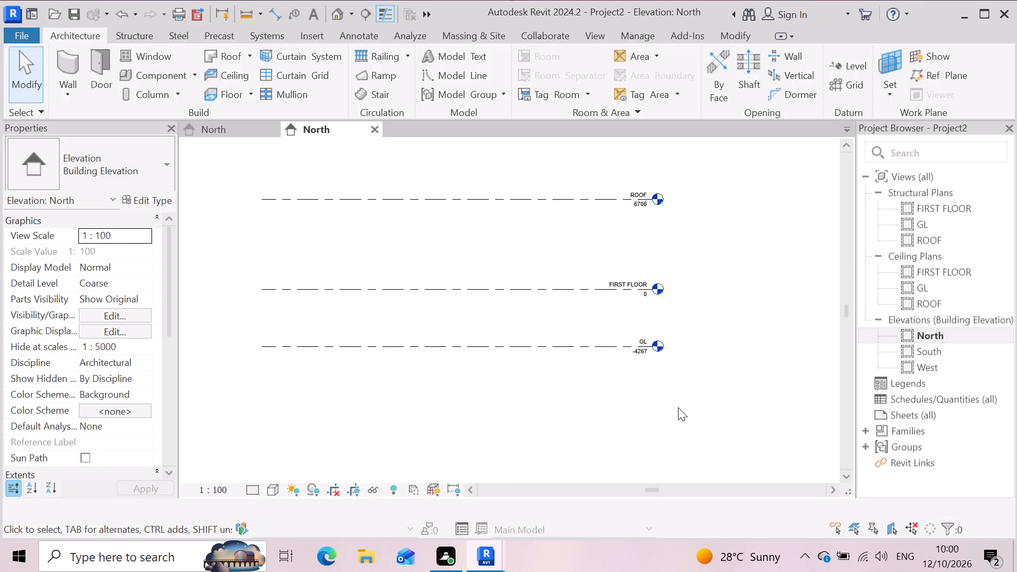
double_click(937, 223)
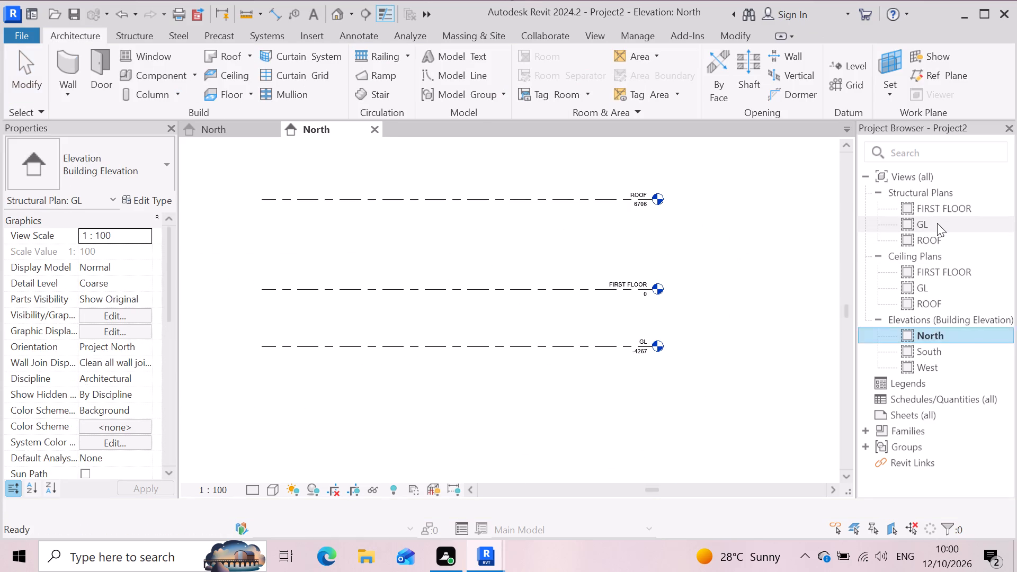
scroll(488, 299, "down", 1)
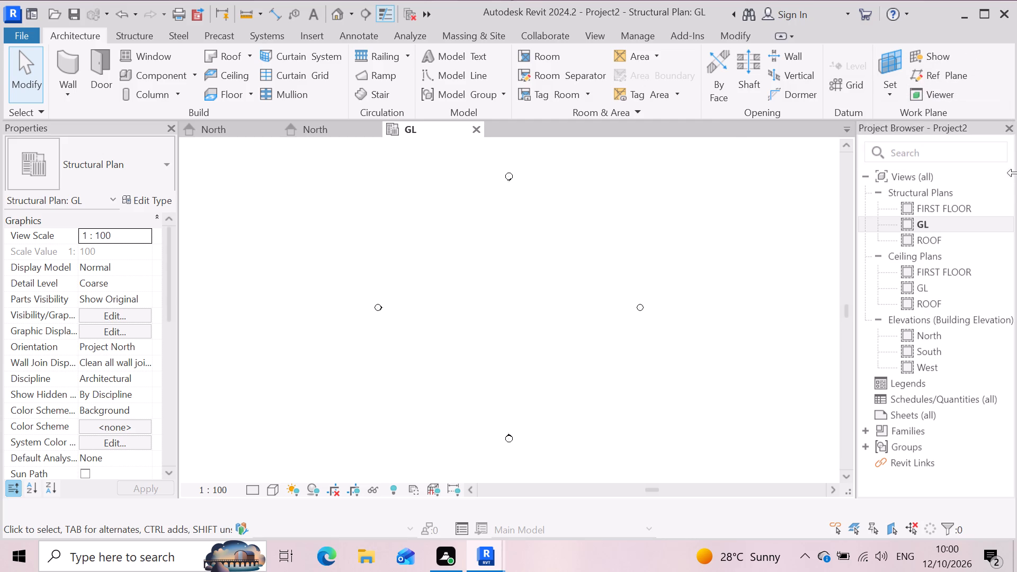
Draw a horizontal grid line near the south elevation marker, extending past it on both sides, with the offset set to 6' (1828.8).
left_click(849, 84)
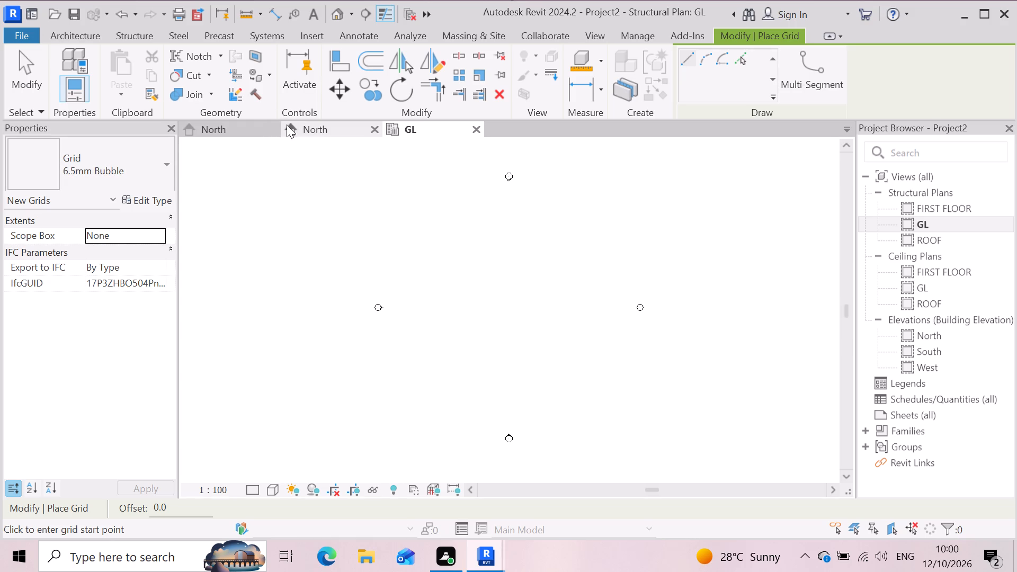
scroll(373, 173, "down", 1)
scroll(409, 200, "down", 2)
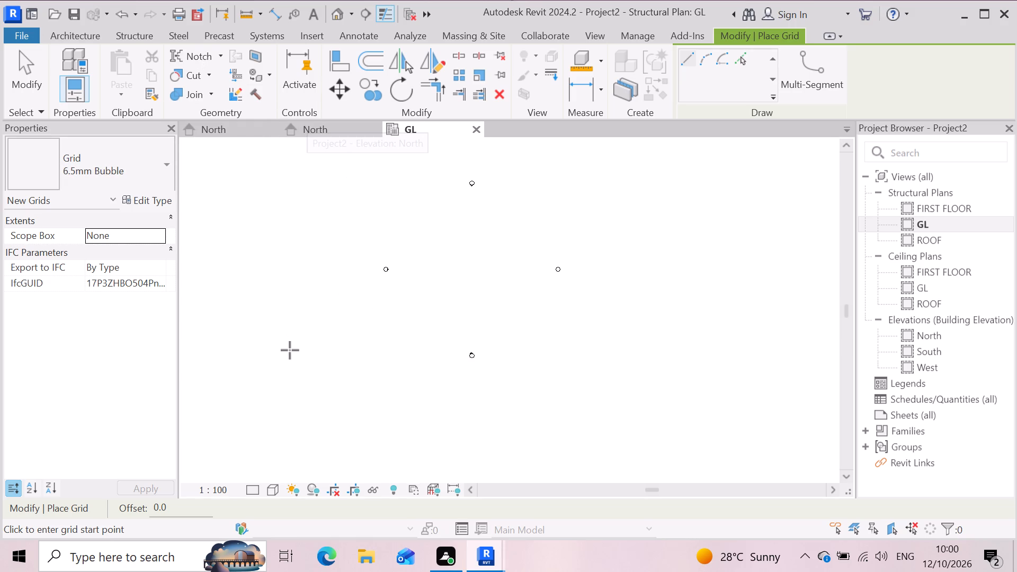
left_click(331, 365)
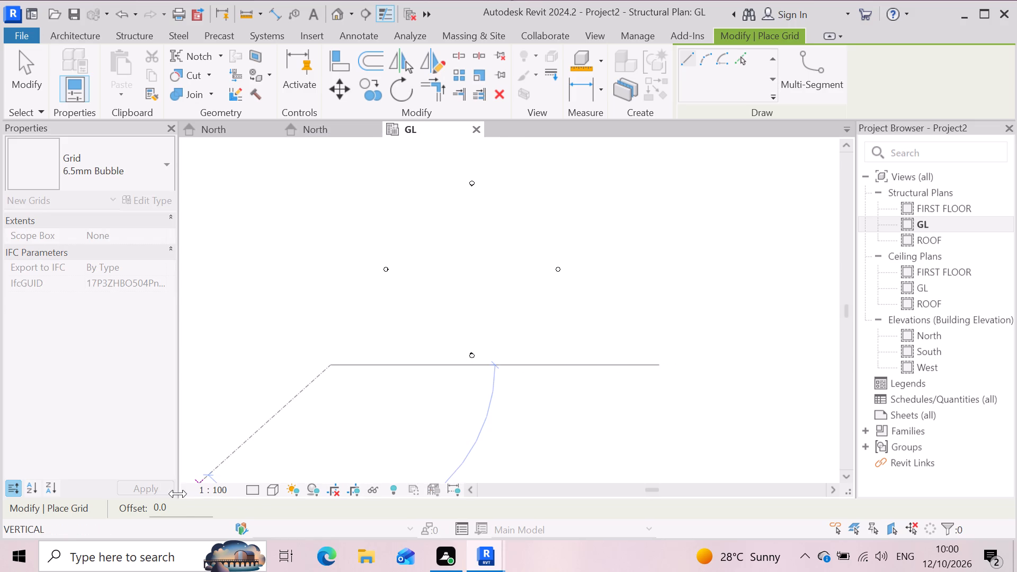
left_click(177, 510)
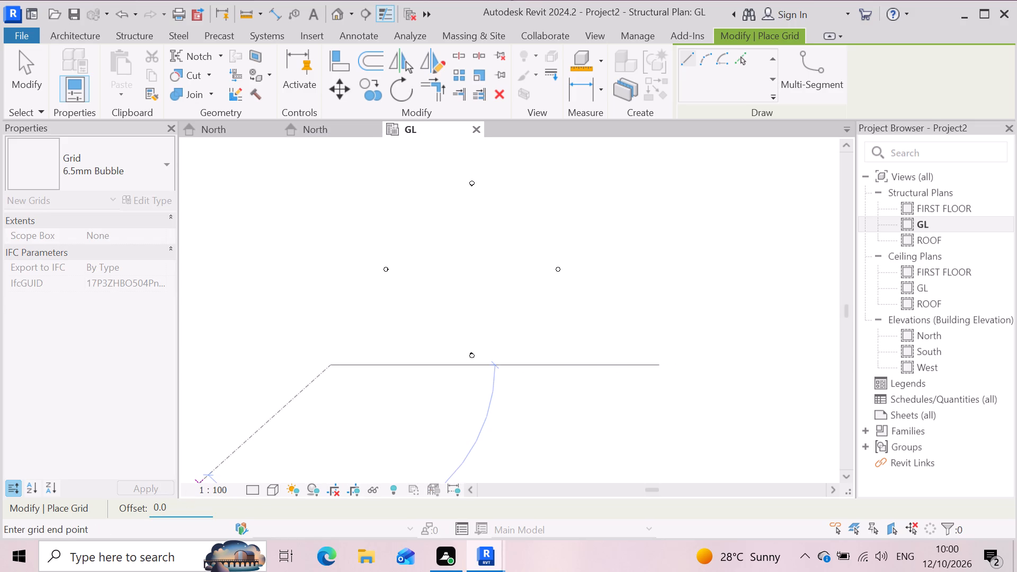
key("BackSpace")
key("BackSpace")
key("BackSpace")
key("BackSpace")
key("BackSpace")
key("BackSpace")
key("BackSpace")
key("BackSpace")
key("BackSpace")
key("BackSpace")
key("BackSpace")
key("BackSpace")
key("6")
key("apostrophe")
key("Return")
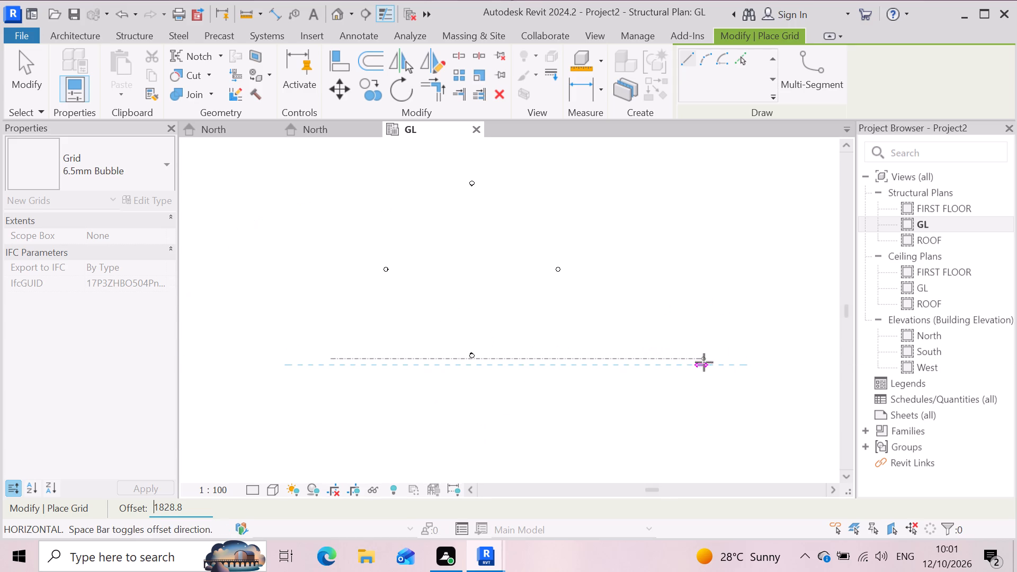
left_click(759, 360)
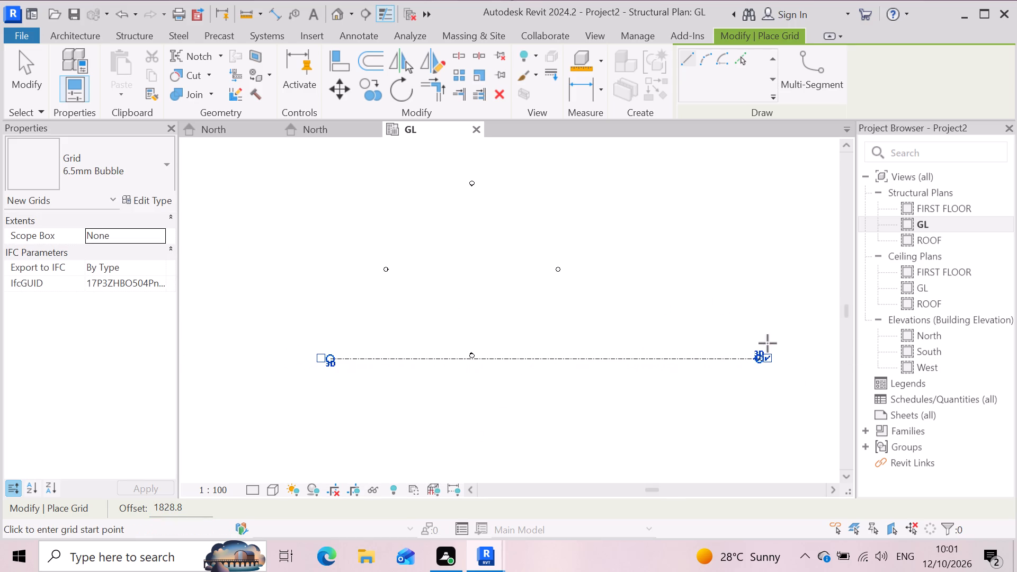
scroll(771, 362, "up", 3)
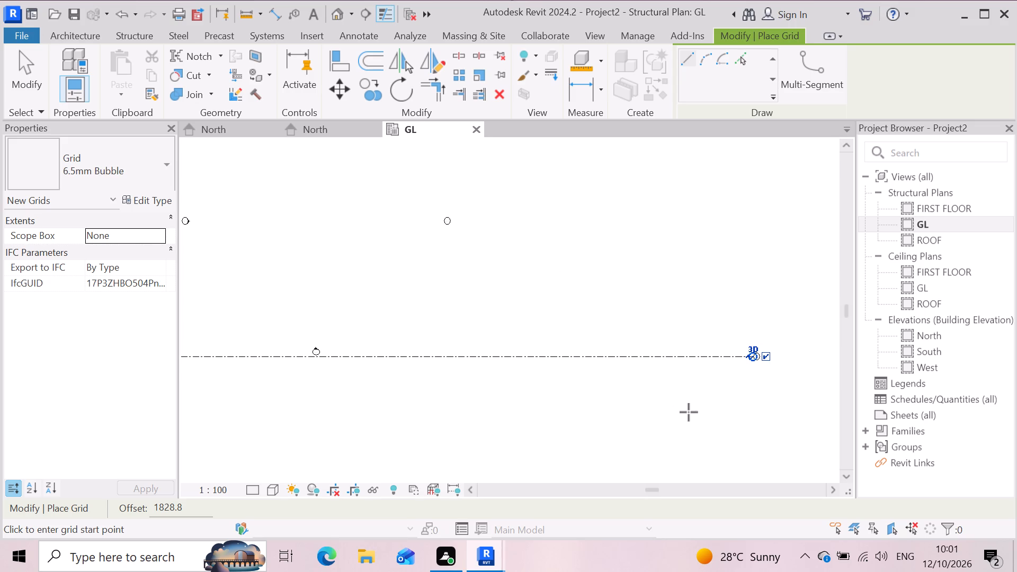
scroll(689, 412, "down", 3)
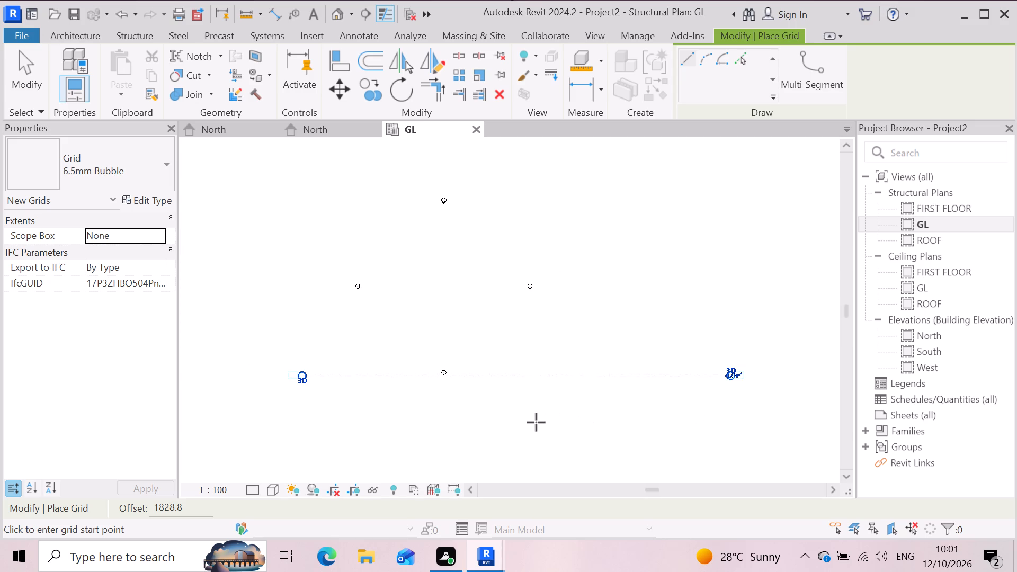
key("Escape")
Add a parallel grid line above grid 1 using Pick Lines with the 1828.8 offset.
scroll(640, 393, "up", 2)
scroll(618, 400, "down", 2)
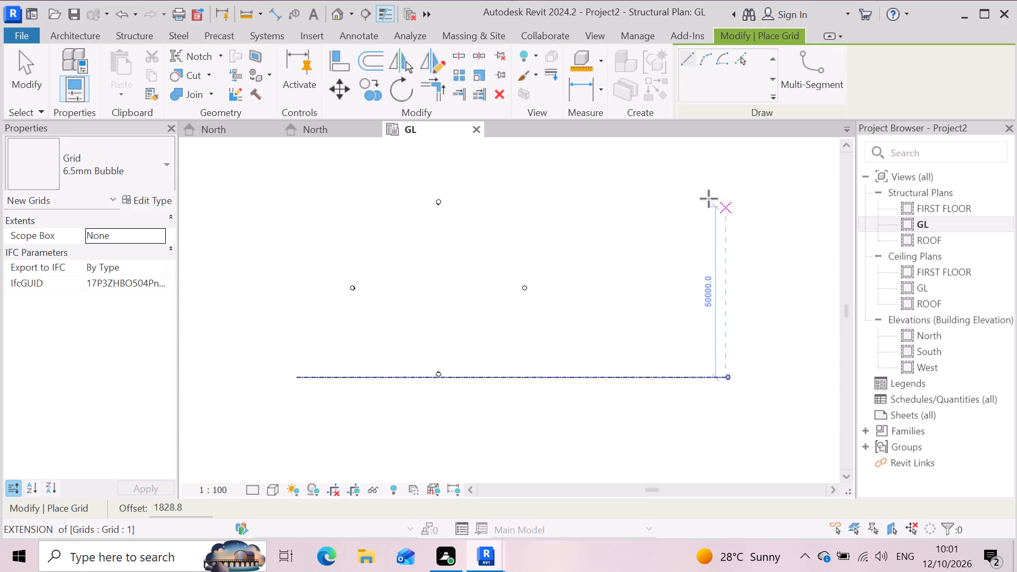
left_click(737, 57)
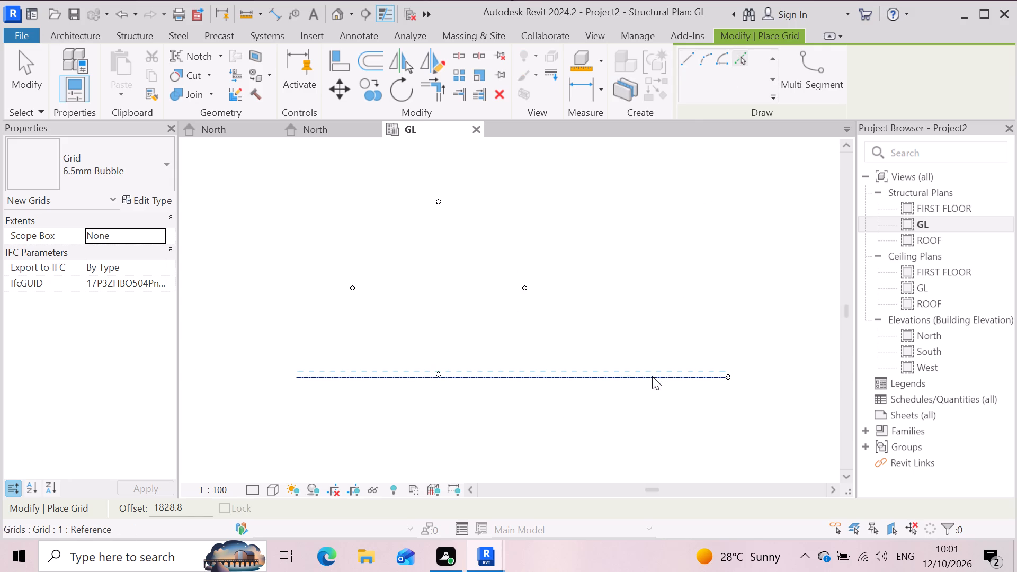
scroll(660, 371, "up", 5)
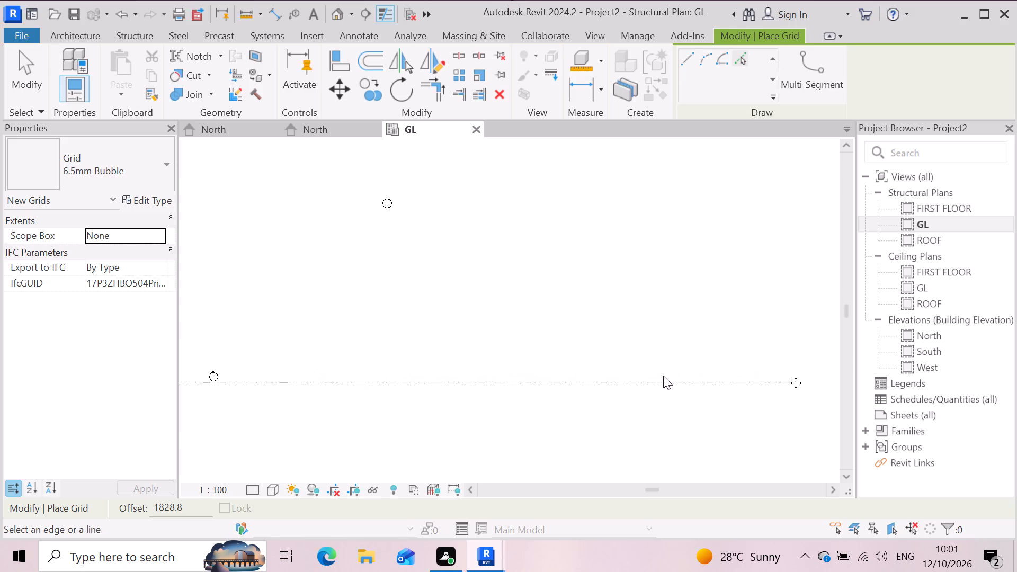
left_click(478, 381)
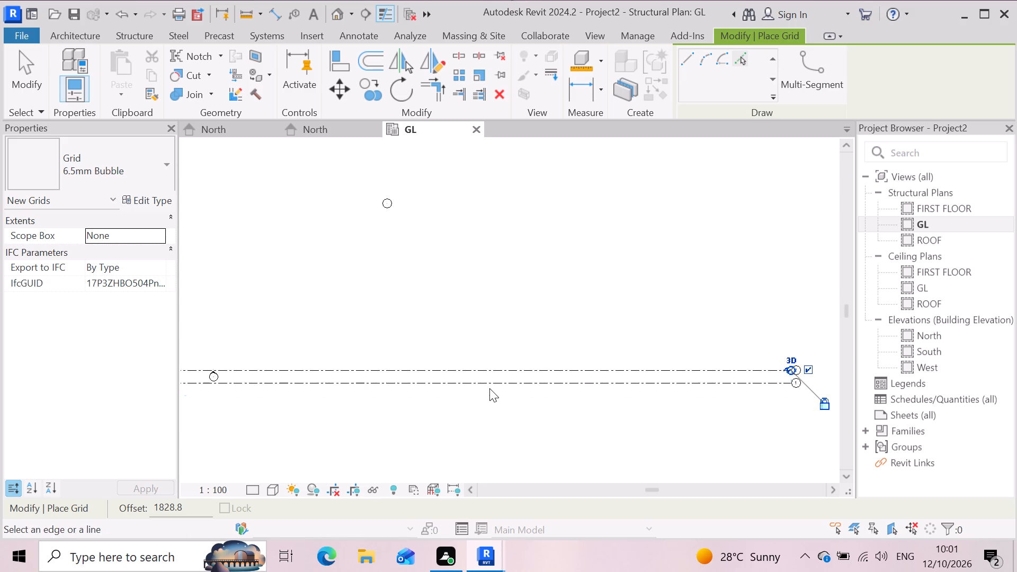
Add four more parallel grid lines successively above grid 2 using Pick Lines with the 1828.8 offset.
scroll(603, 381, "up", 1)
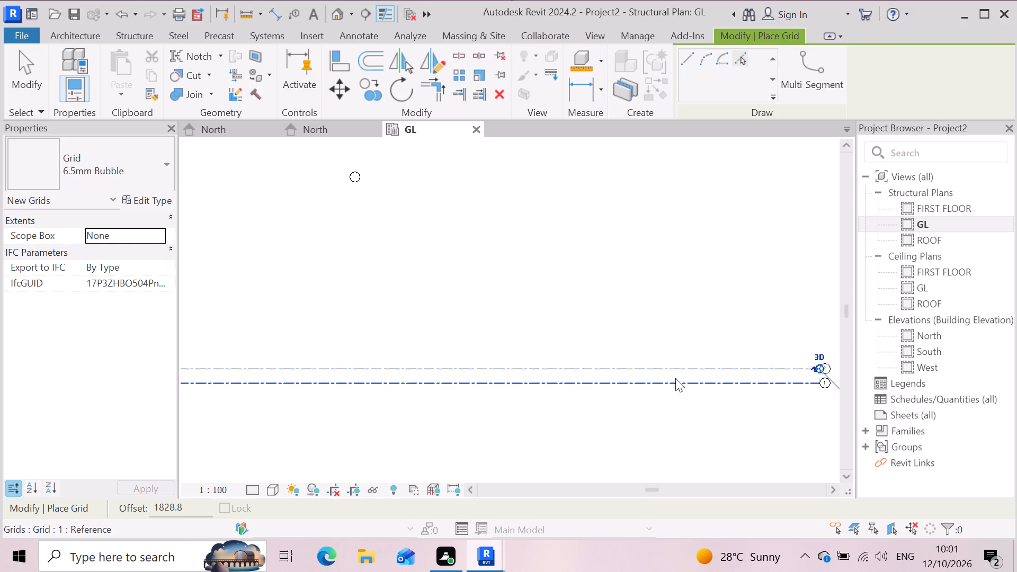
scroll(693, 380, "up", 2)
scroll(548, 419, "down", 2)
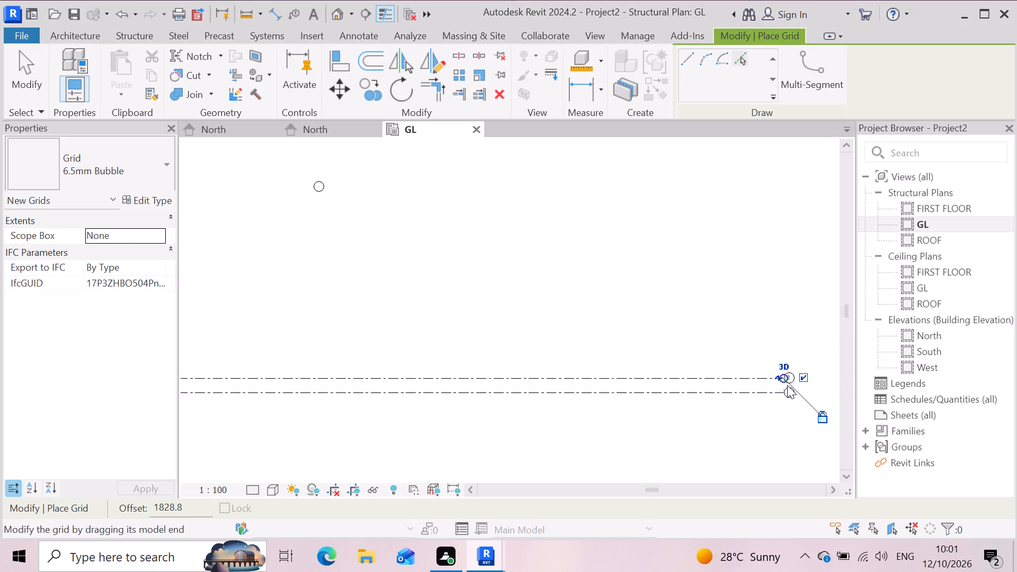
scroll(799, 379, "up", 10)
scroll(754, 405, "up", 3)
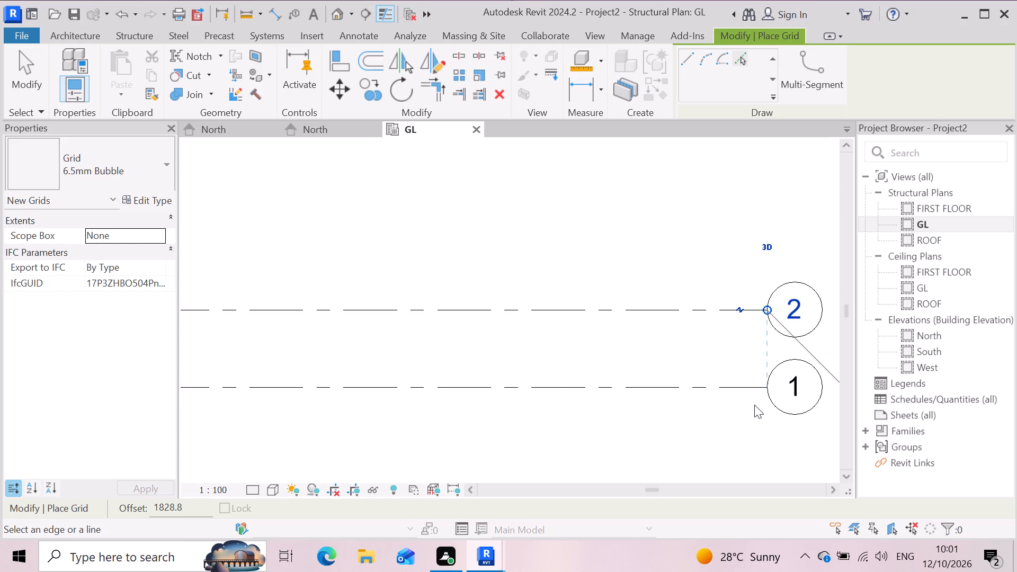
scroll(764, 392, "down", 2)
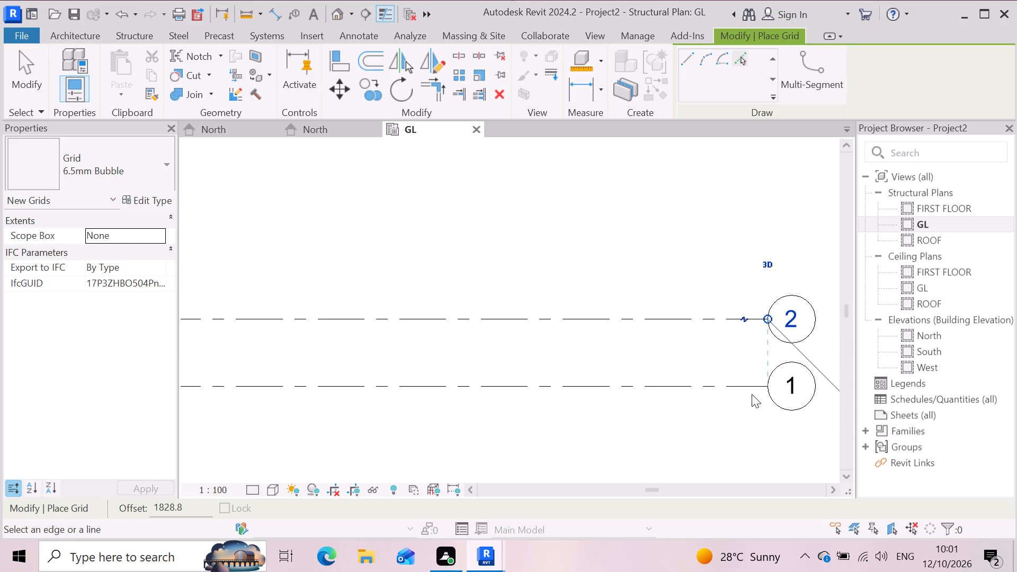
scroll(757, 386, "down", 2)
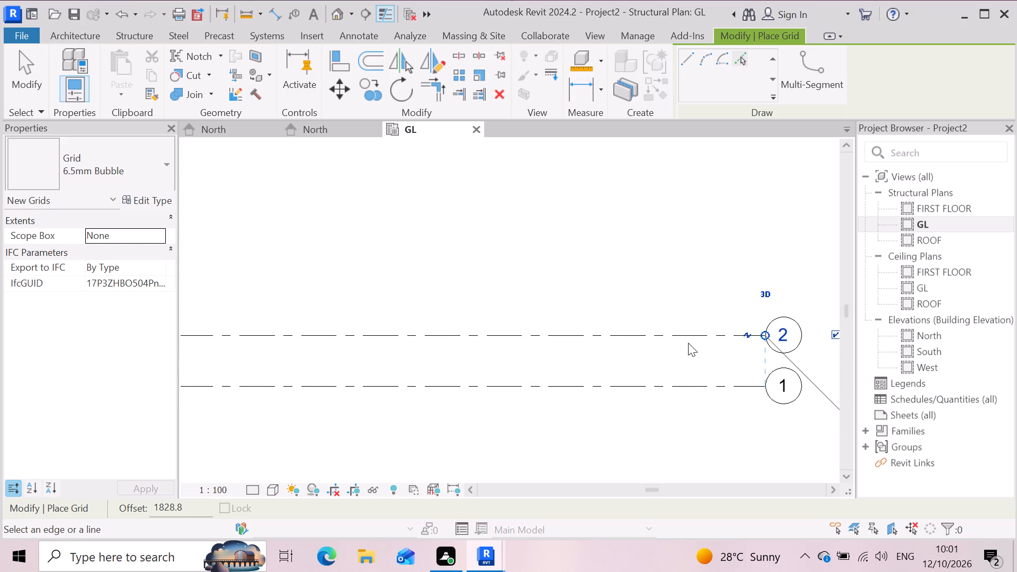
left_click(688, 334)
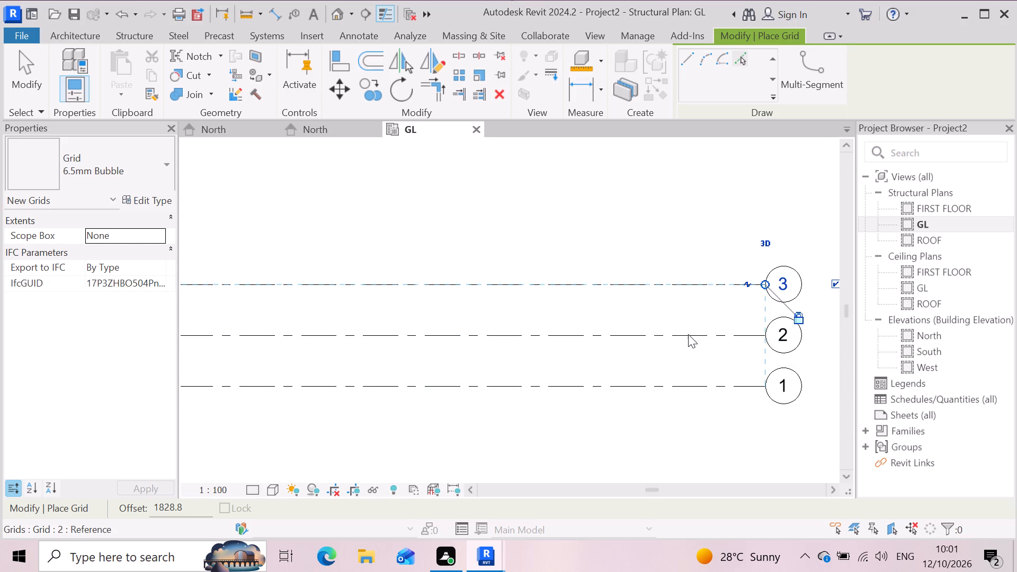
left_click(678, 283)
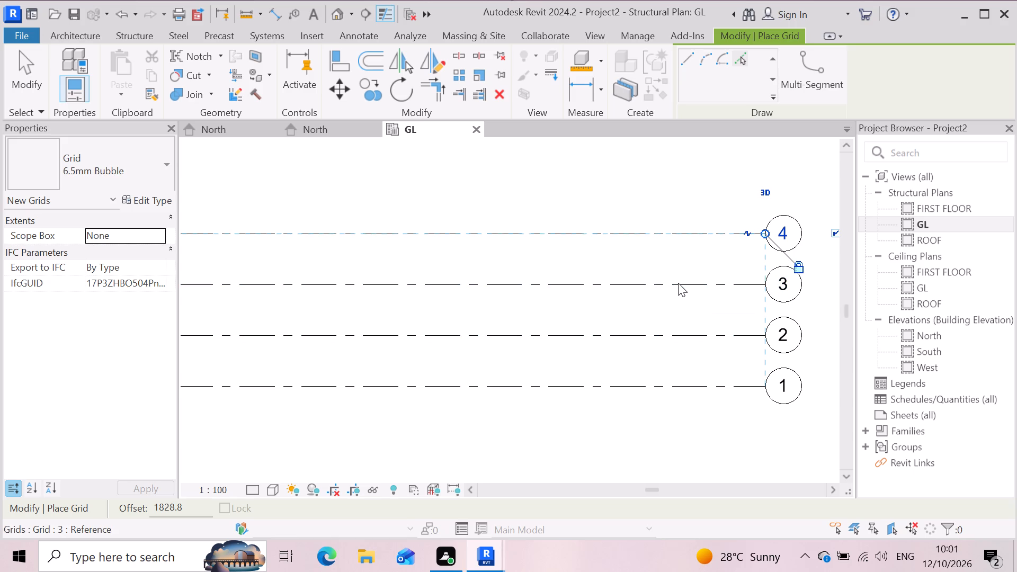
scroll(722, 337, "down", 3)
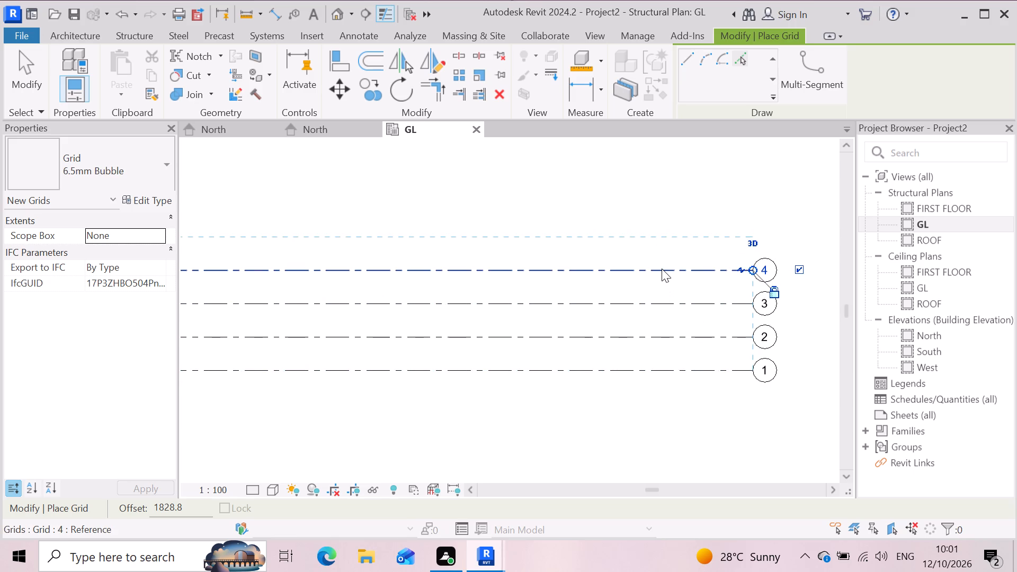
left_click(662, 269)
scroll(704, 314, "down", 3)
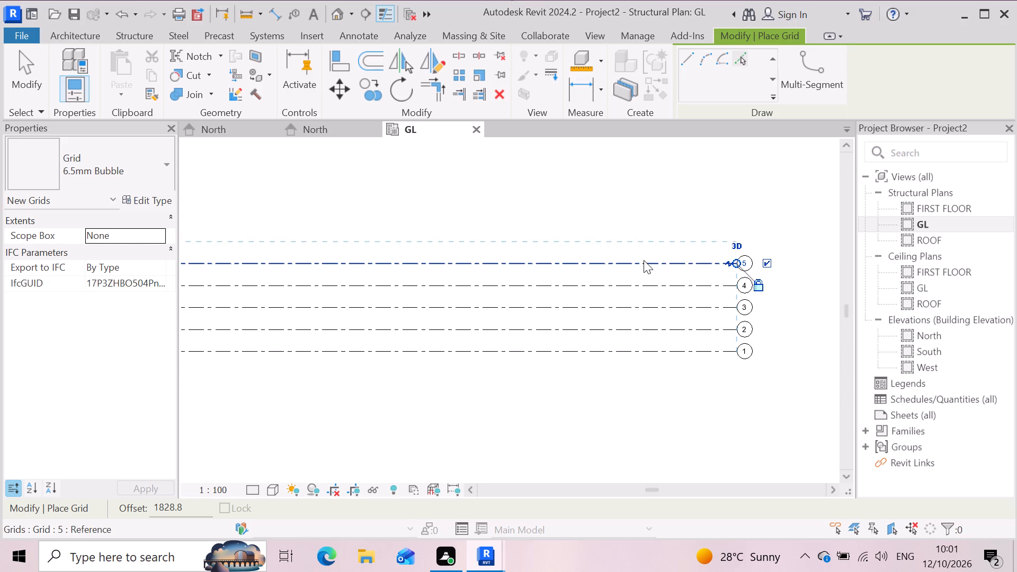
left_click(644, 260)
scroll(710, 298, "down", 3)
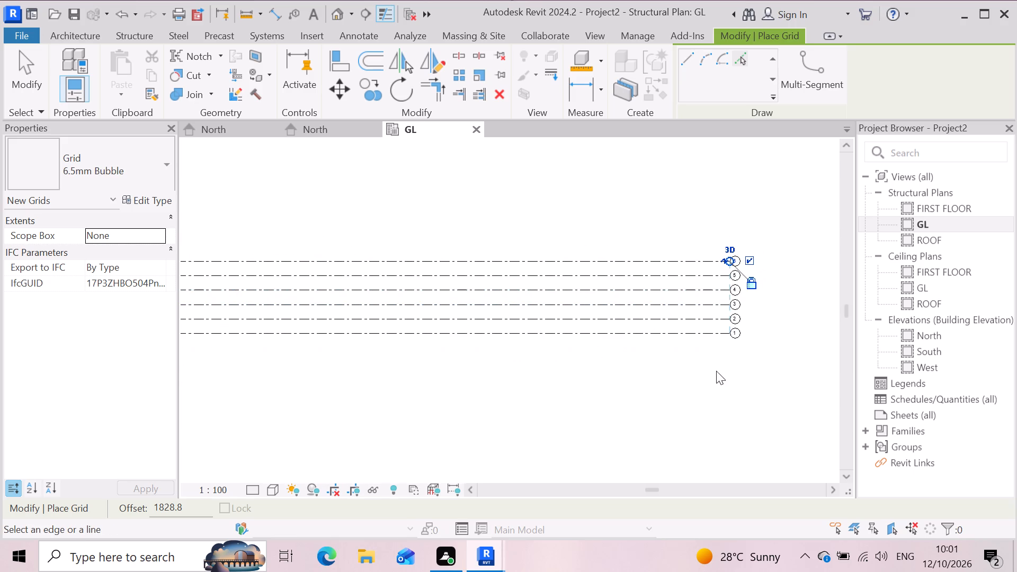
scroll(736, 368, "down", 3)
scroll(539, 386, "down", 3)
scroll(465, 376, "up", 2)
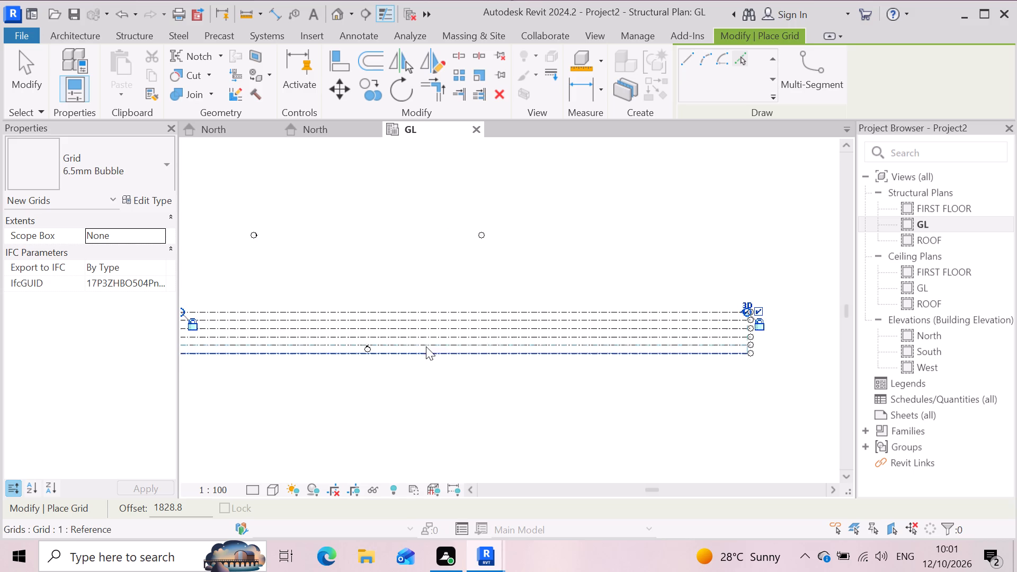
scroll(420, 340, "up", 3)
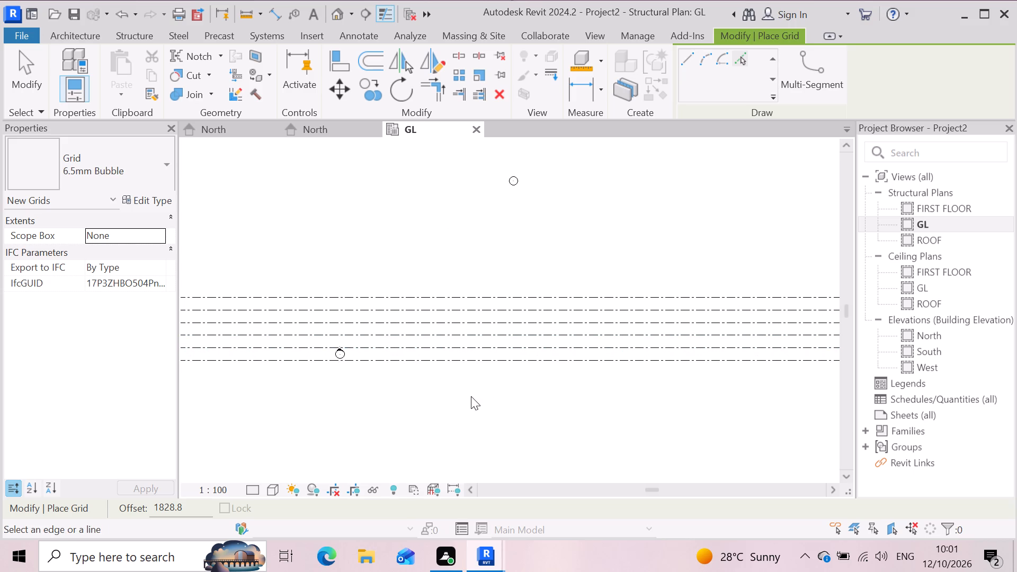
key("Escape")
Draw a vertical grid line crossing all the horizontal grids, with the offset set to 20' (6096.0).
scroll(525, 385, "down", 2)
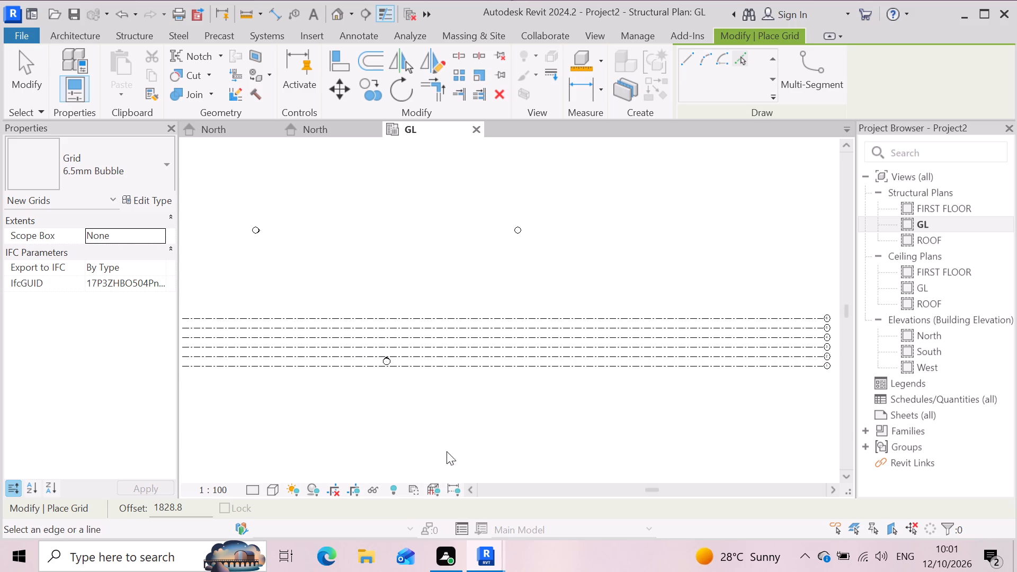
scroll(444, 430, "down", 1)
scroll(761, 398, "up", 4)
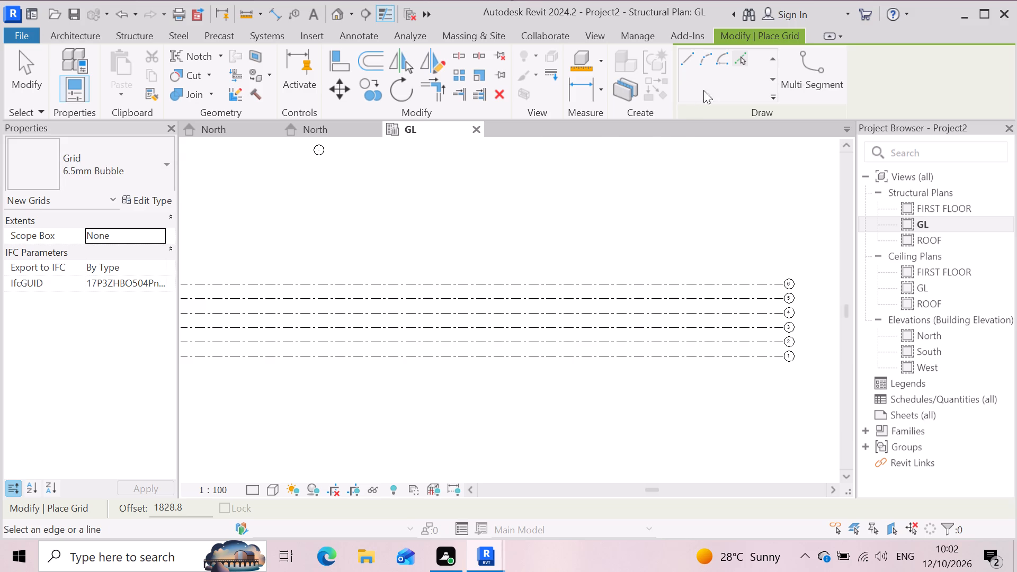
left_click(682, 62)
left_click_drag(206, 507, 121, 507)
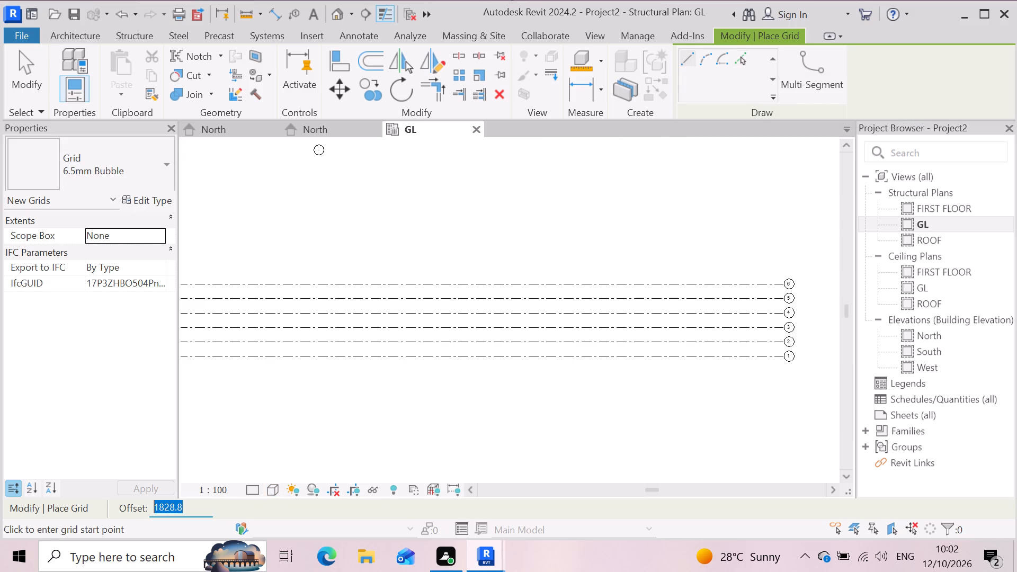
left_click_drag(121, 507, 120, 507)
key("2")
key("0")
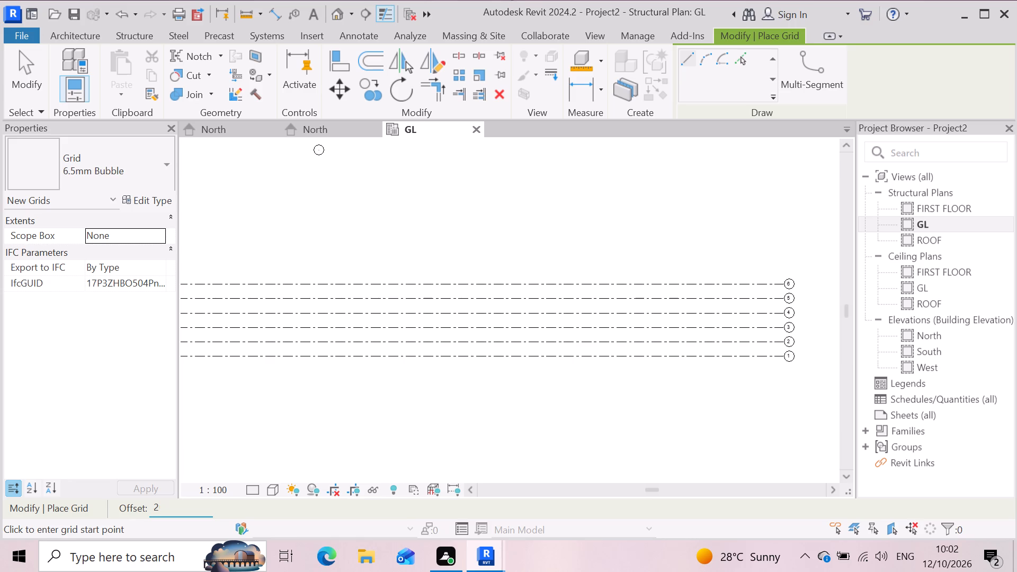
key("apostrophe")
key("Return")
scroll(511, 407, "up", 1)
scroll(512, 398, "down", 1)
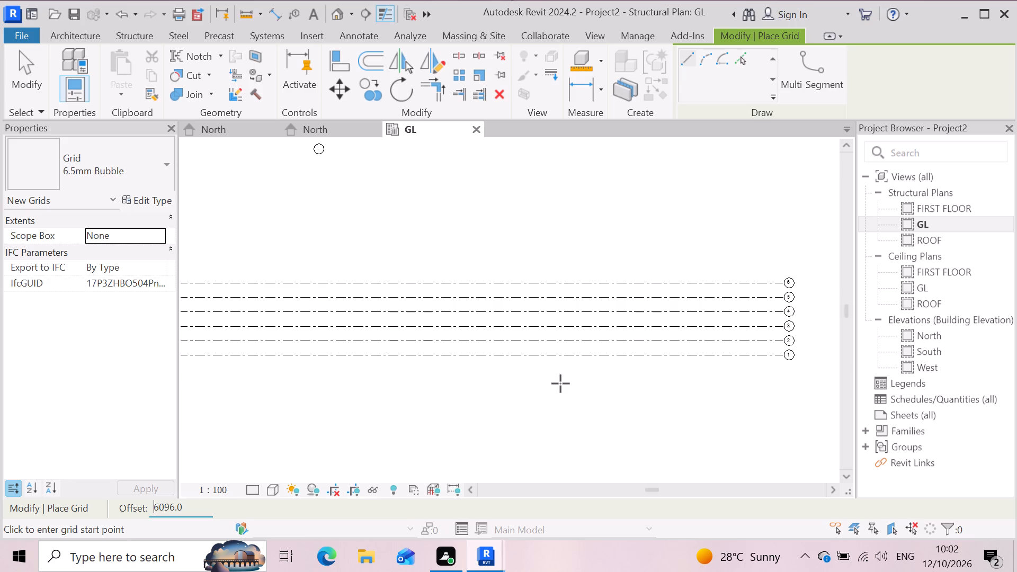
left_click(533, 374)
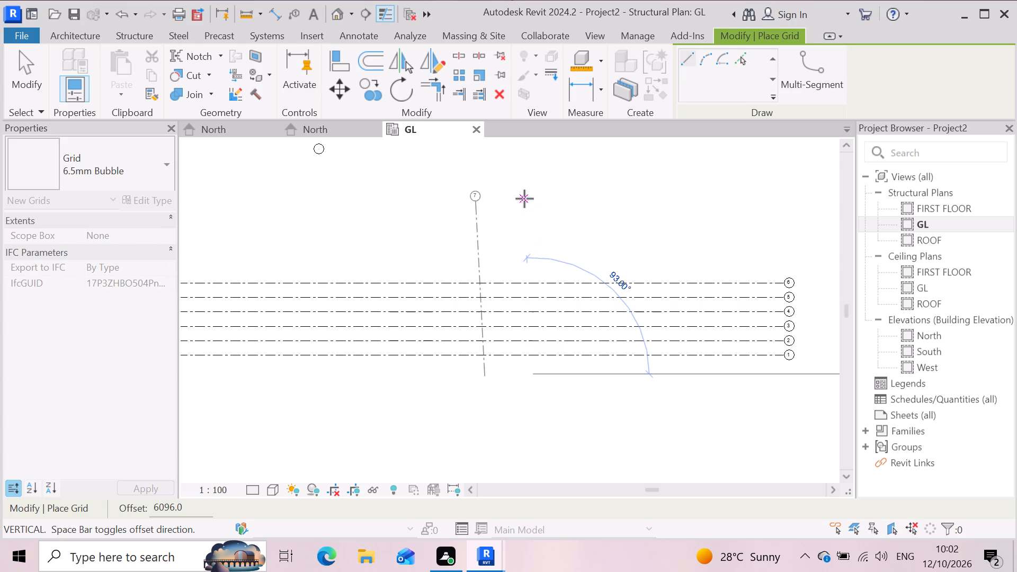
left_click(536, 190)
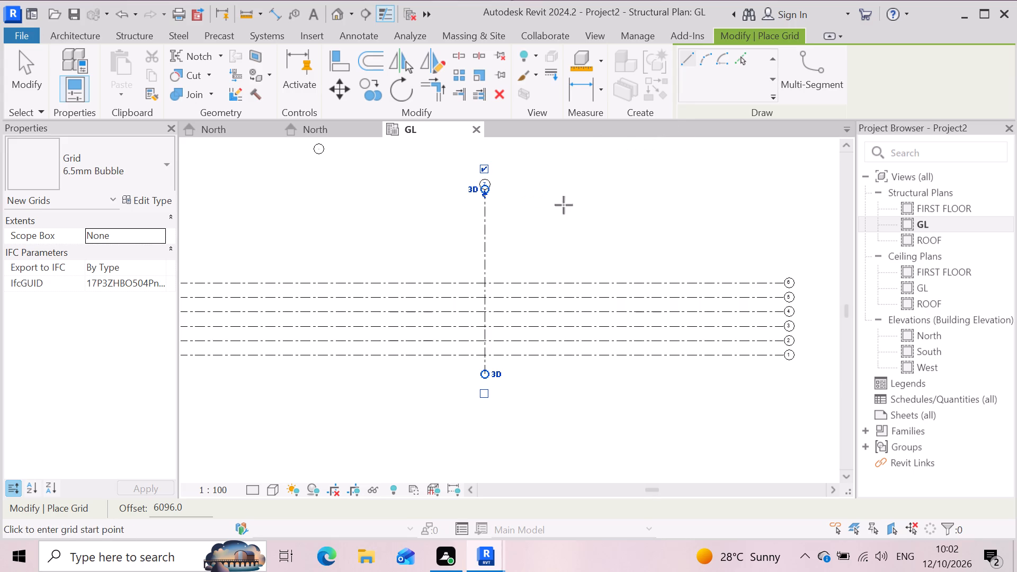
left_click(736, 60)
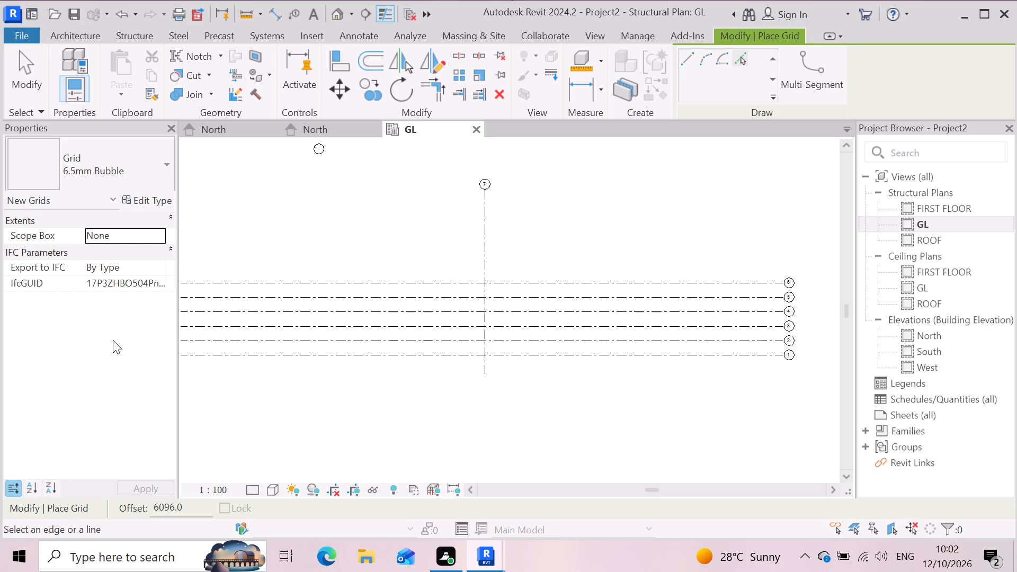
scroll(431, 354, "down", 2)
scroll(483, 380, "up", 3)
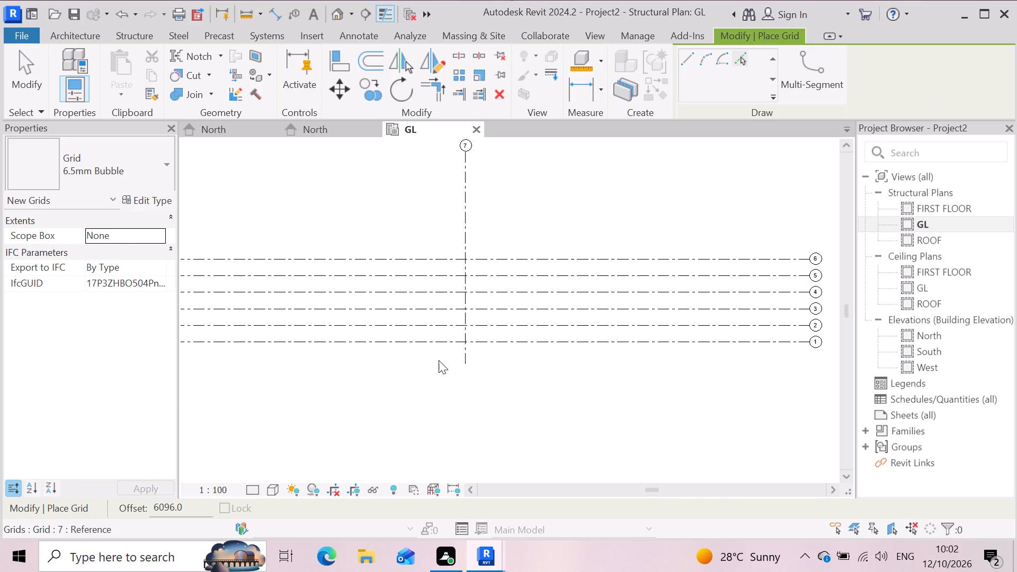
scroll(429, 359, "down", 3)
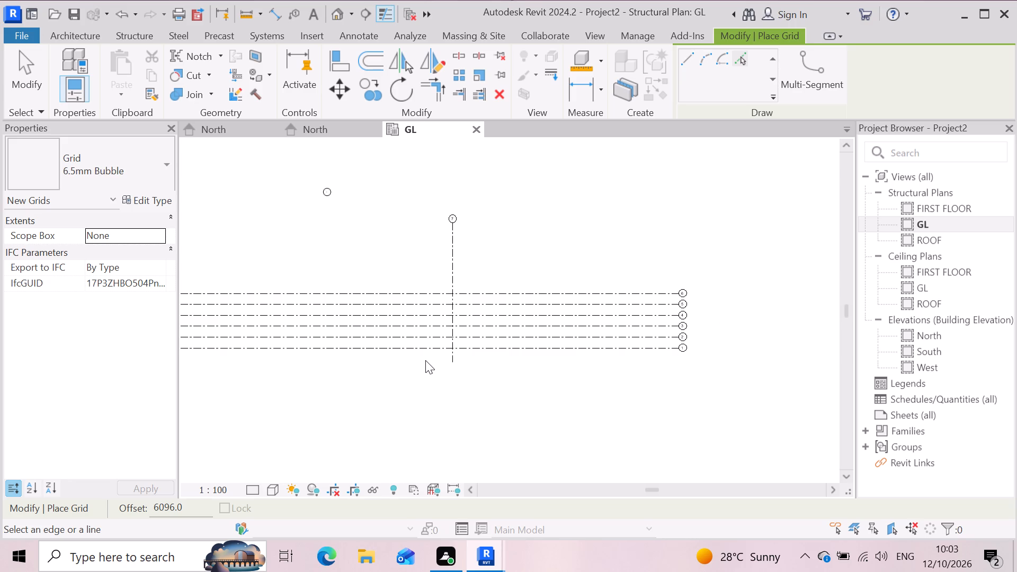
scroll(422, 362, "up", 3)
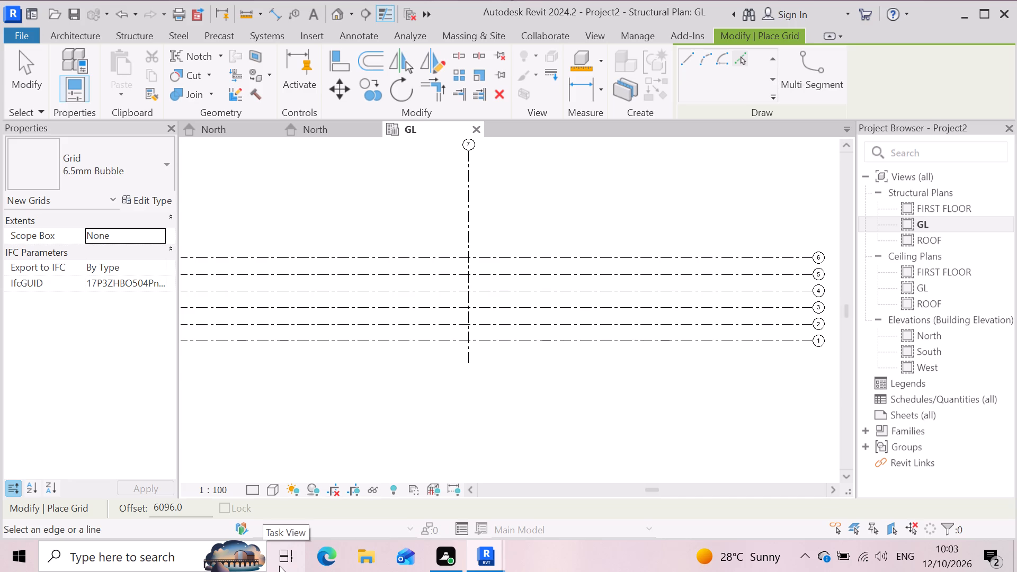
Undo all the horizontal and vertical grid lines placed on the GL plan.
key("ctrl+z")
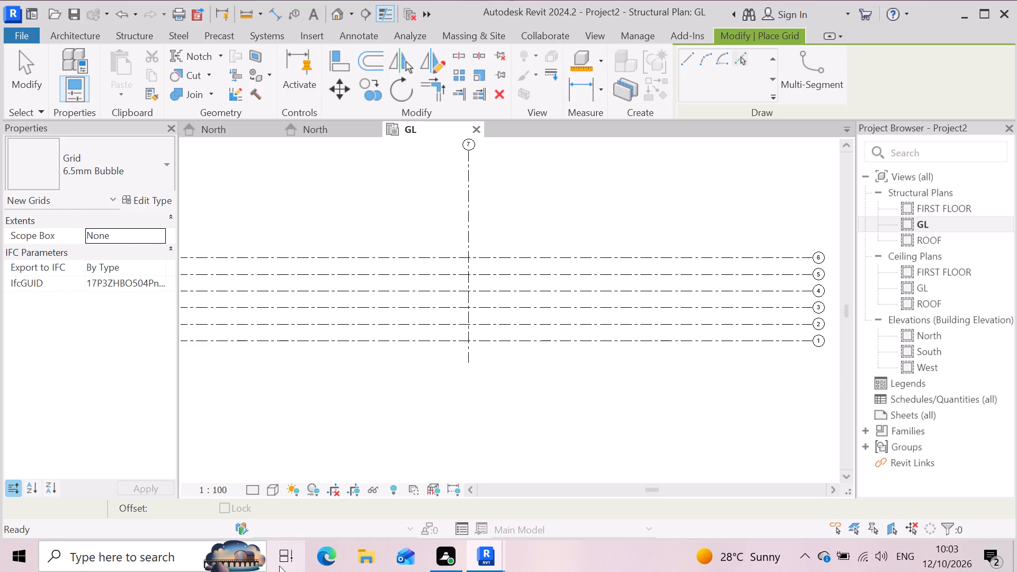
key("ctrl+z")
key("ctrl+z")
key("ctrl+z")
key("ctrl+z")
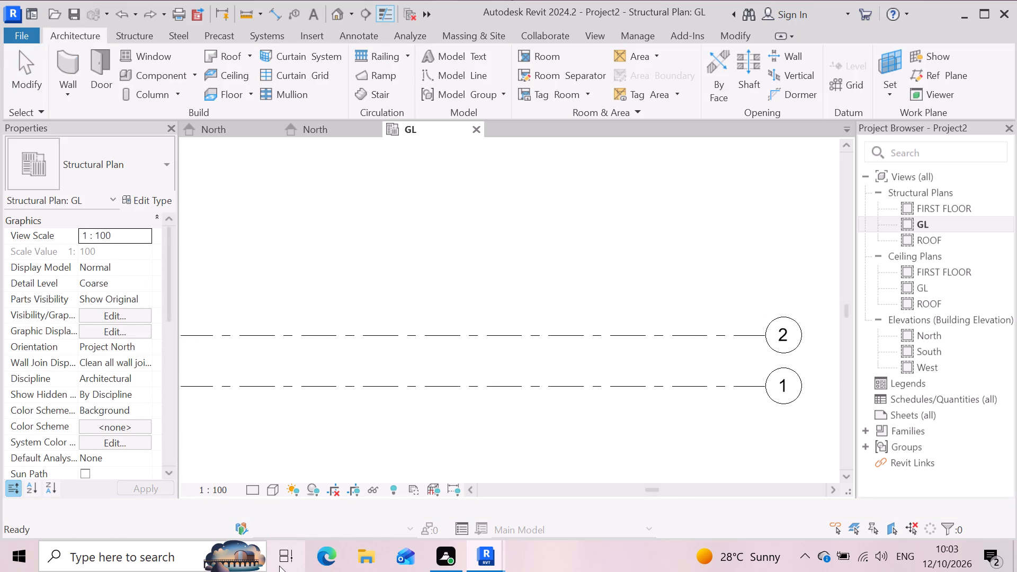
key("ctrl+z")
key("ctrl+z")
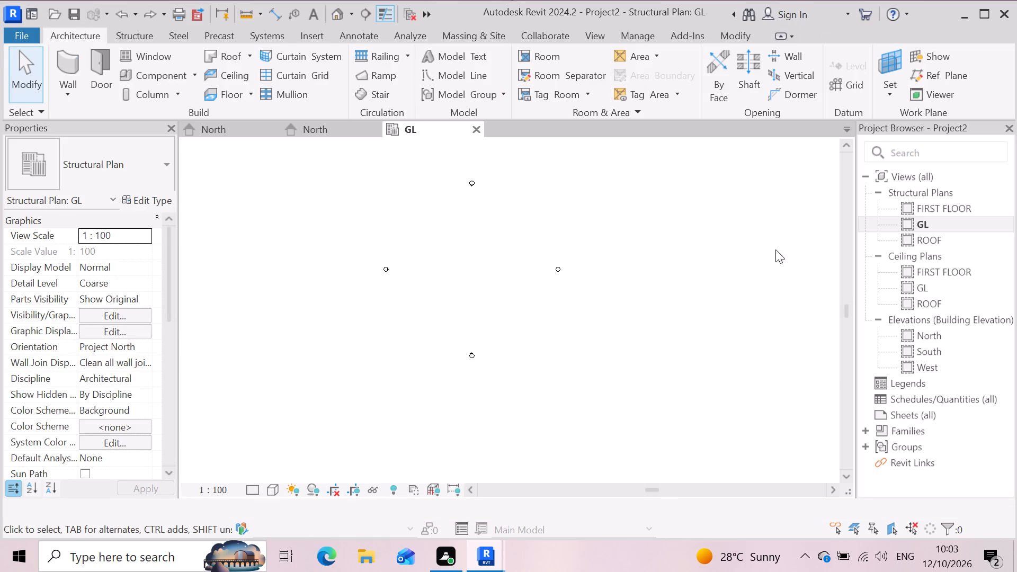
Draw a horizontal grid line below the elevation markers on the GL plan, with the offset set to 20' (6096.0).
left_click(831, 77)
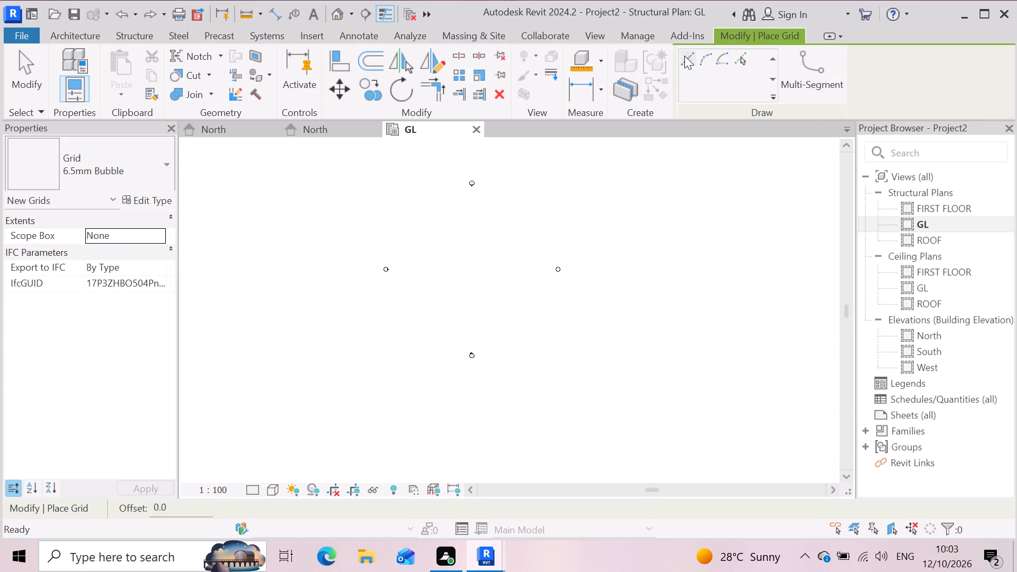
left_click(684, 56)
left_click_drag(183, 506, 102, 521)
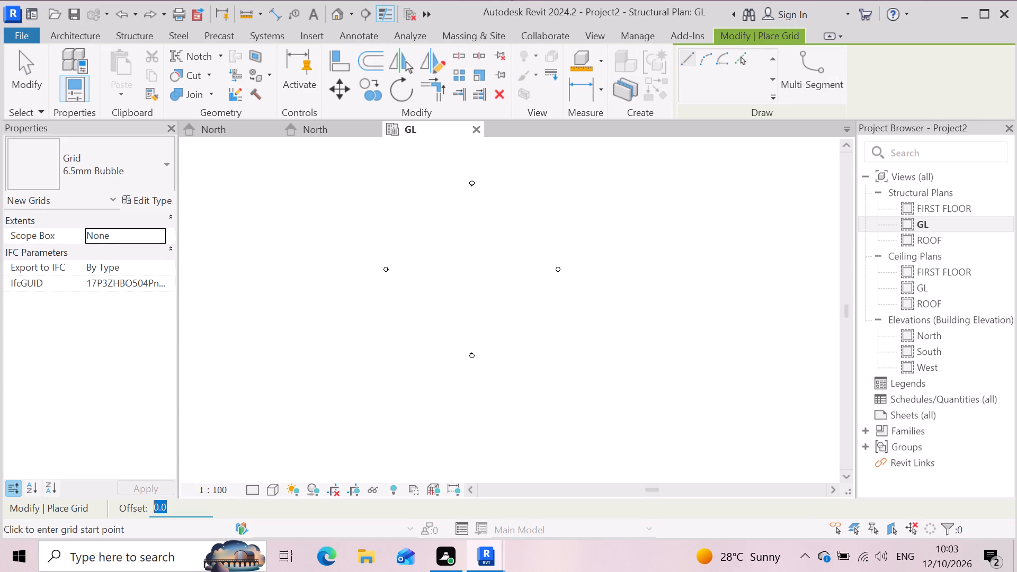
left_click_drag(102, 521, 99, 521)
key("2")
key("0")
key("apostrophe")
key("Return")
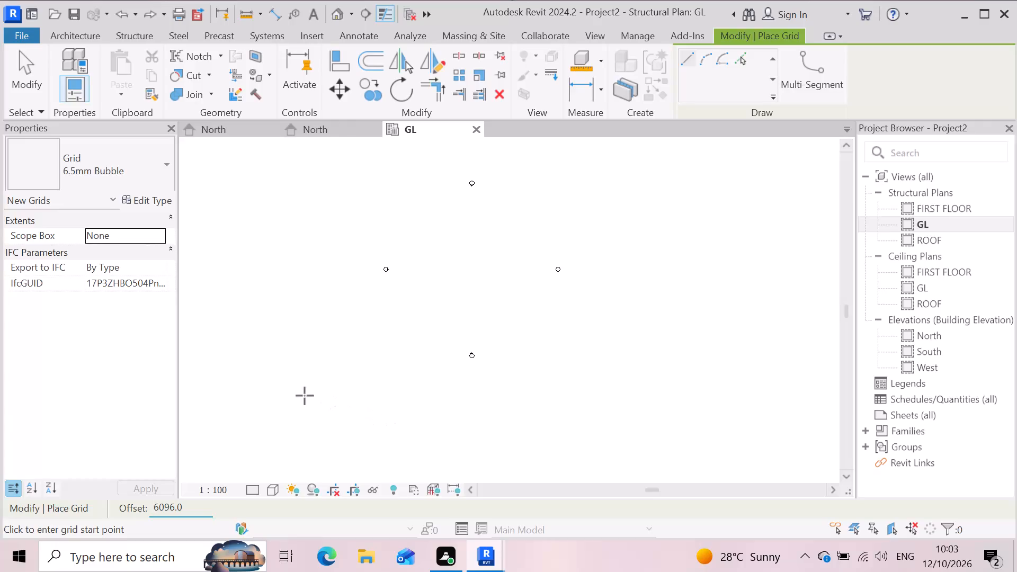
left_click_drag(320, 403, 315, 405)
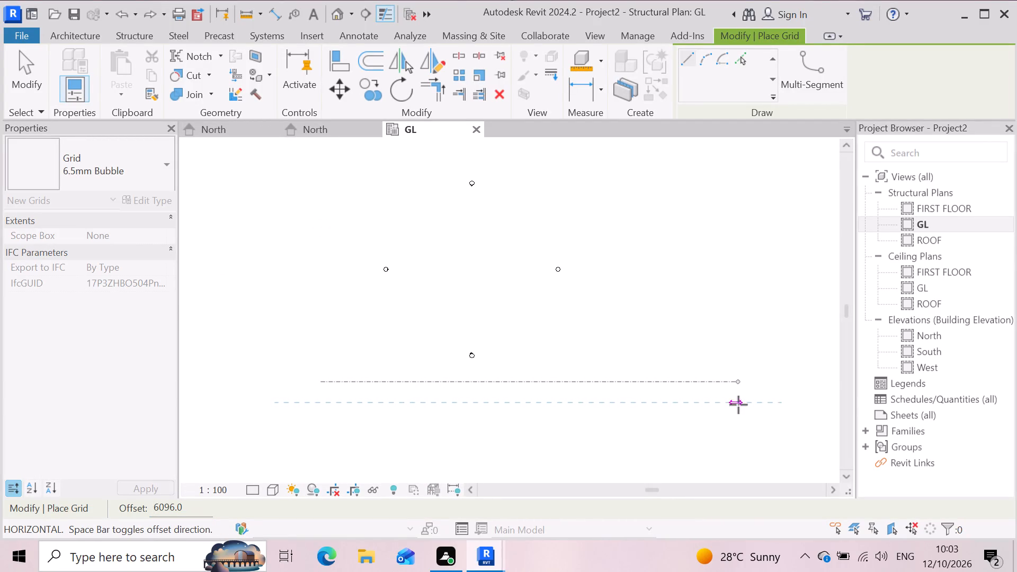
left_click(745, 405)
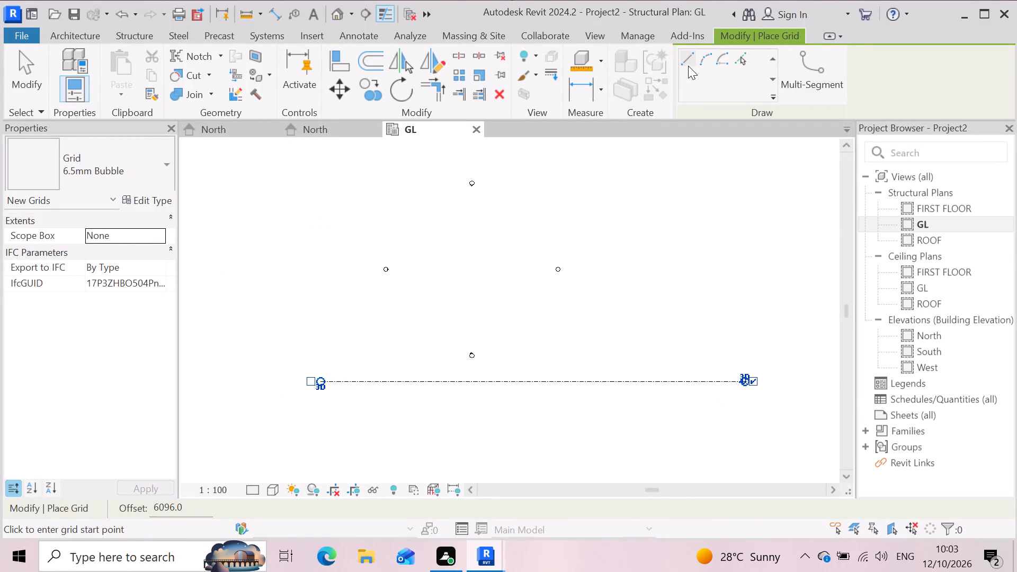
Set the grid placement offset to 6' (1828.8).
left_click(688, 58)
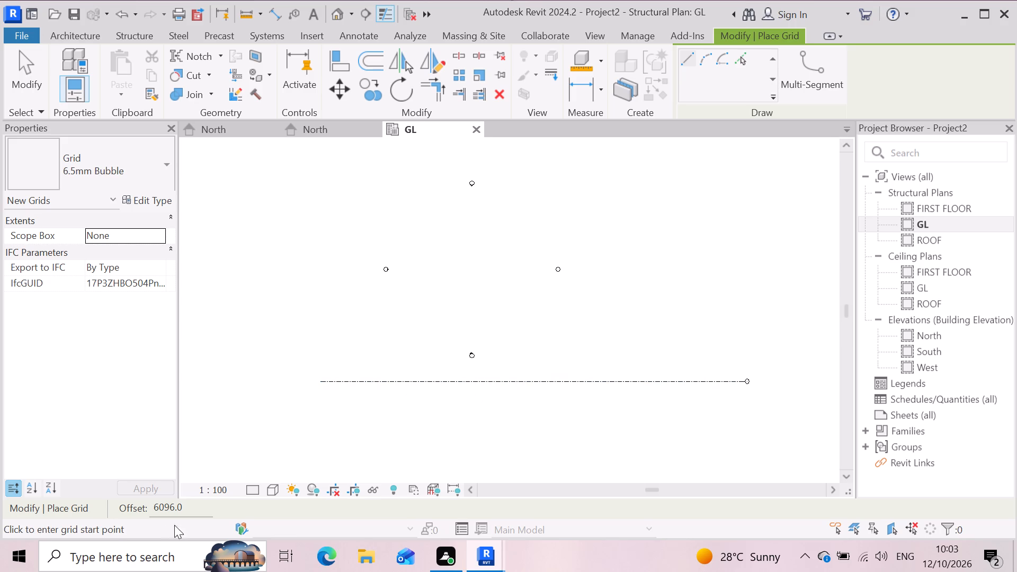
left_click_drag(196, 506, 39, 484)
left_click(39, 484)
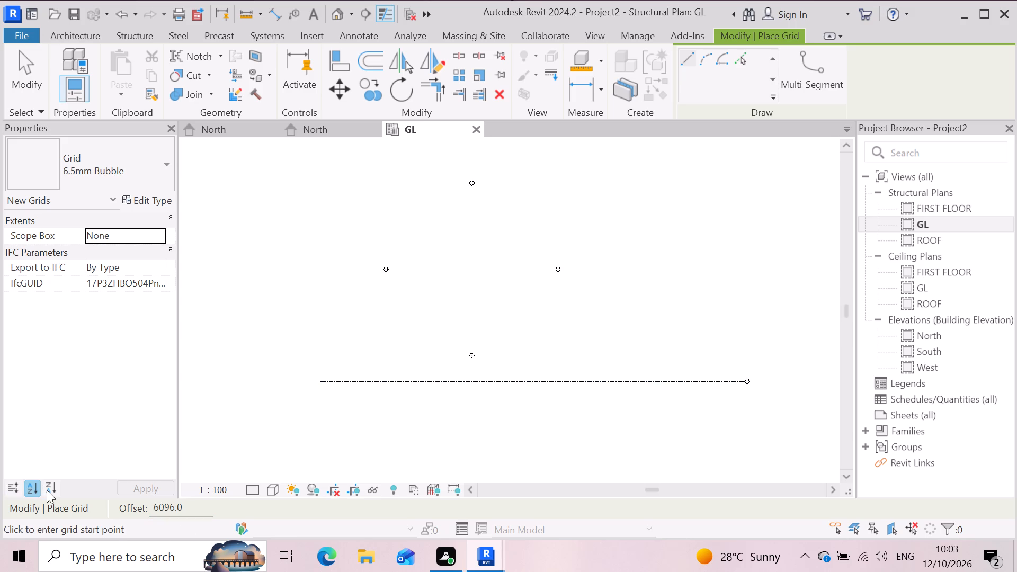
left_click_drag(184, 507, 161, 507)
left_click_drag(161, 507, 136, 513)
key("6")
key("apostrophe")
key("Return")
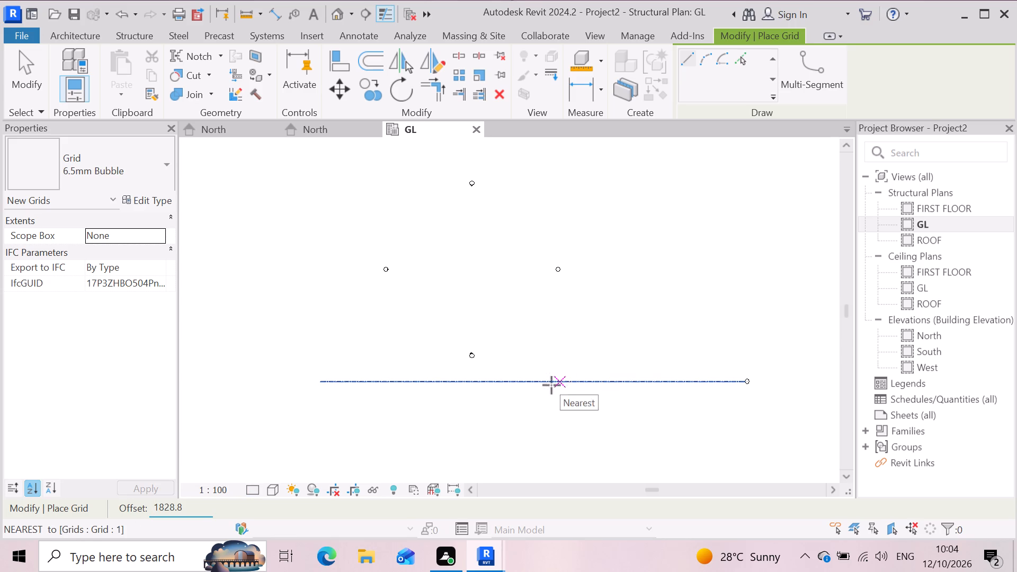
Add three successive parallel grid lines above grid 1 using Pick Lines with a 20' (6096.0) offset.
left_click(732, 59)
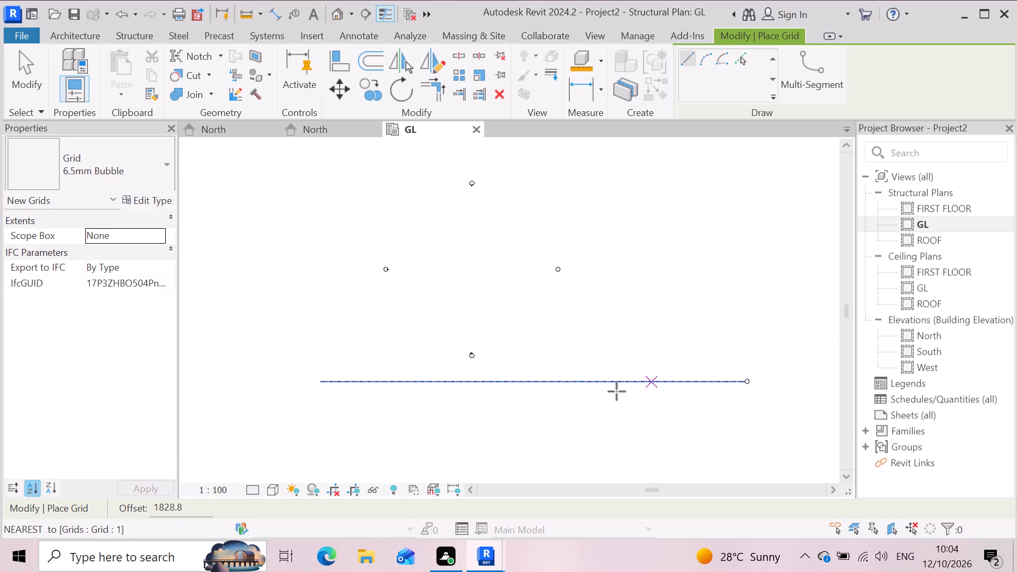
left_click(744, 62)
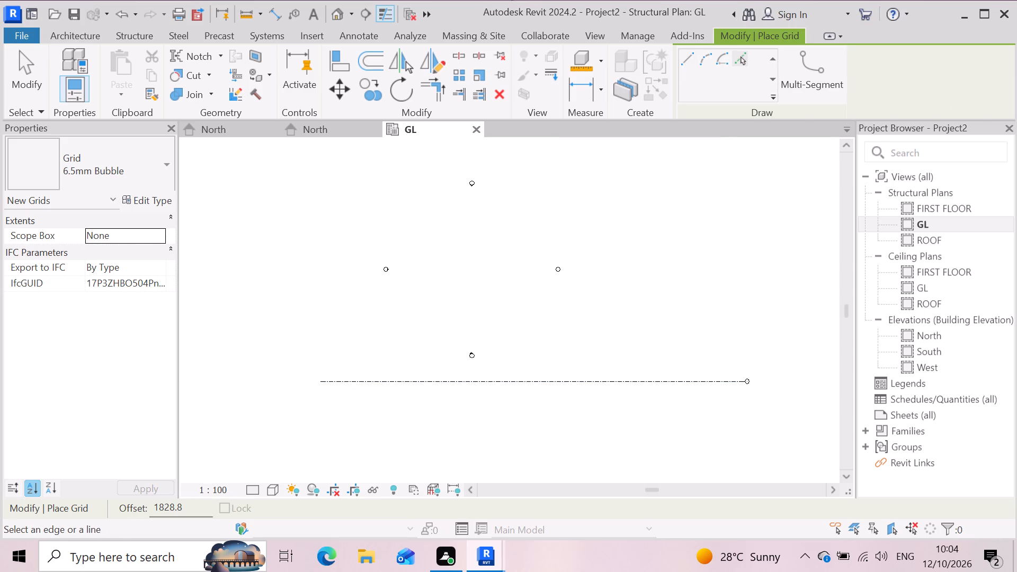
left_click_drag(191, 505, 86, 464)
key("2")
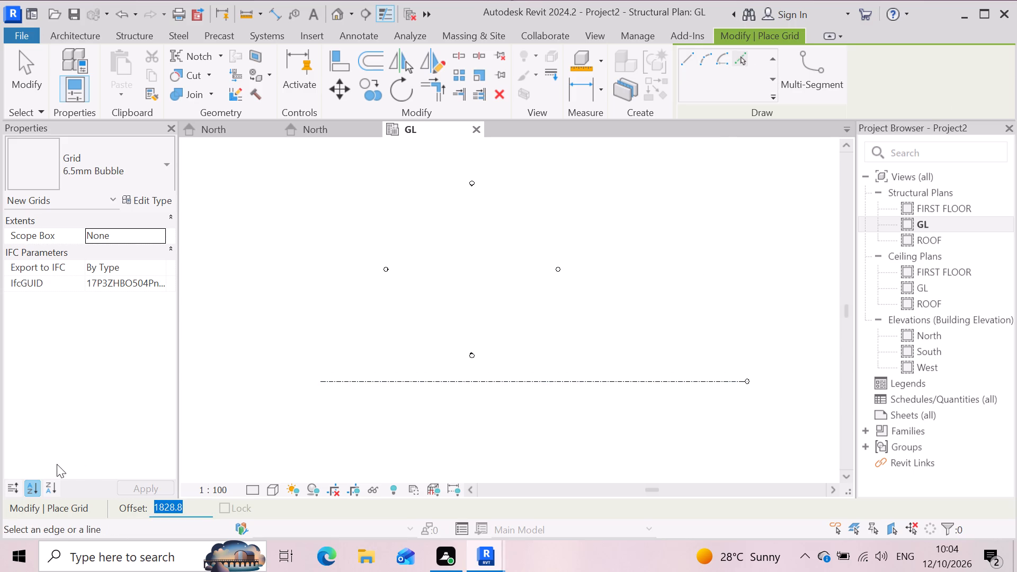
key("0")
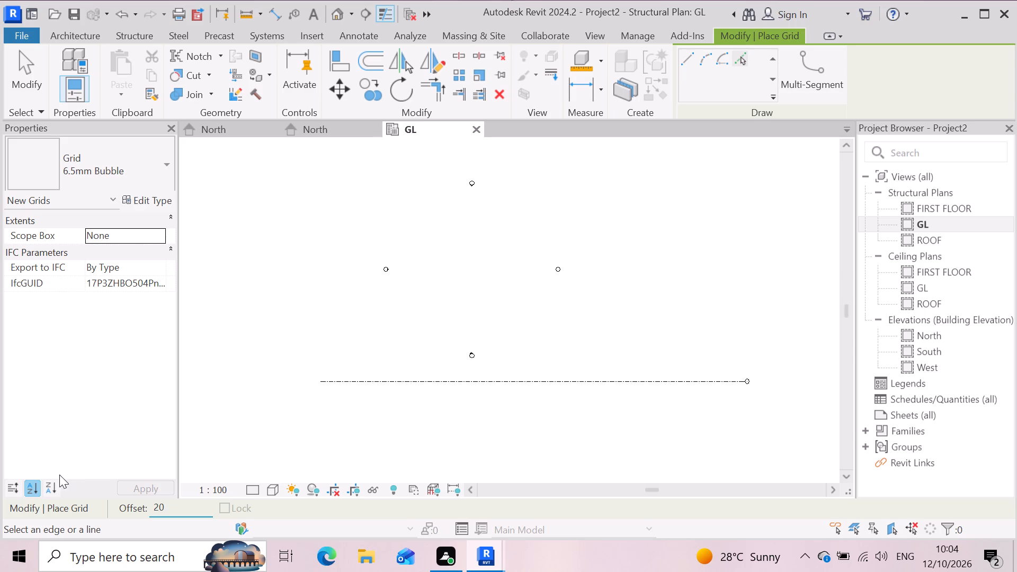
key("apostrophe")
key("Return")
left_click(586, 379)
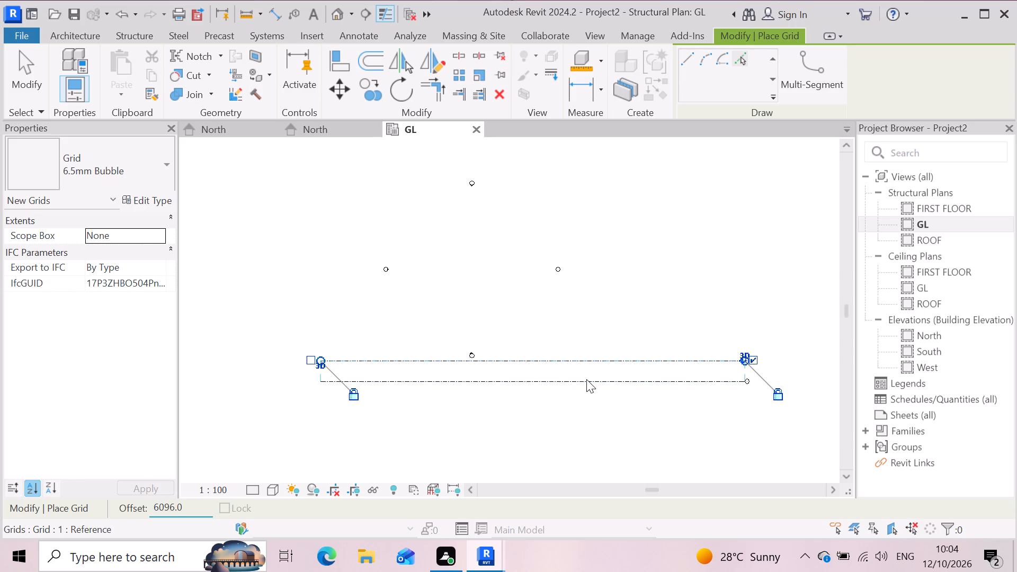
left_click(599, 357)
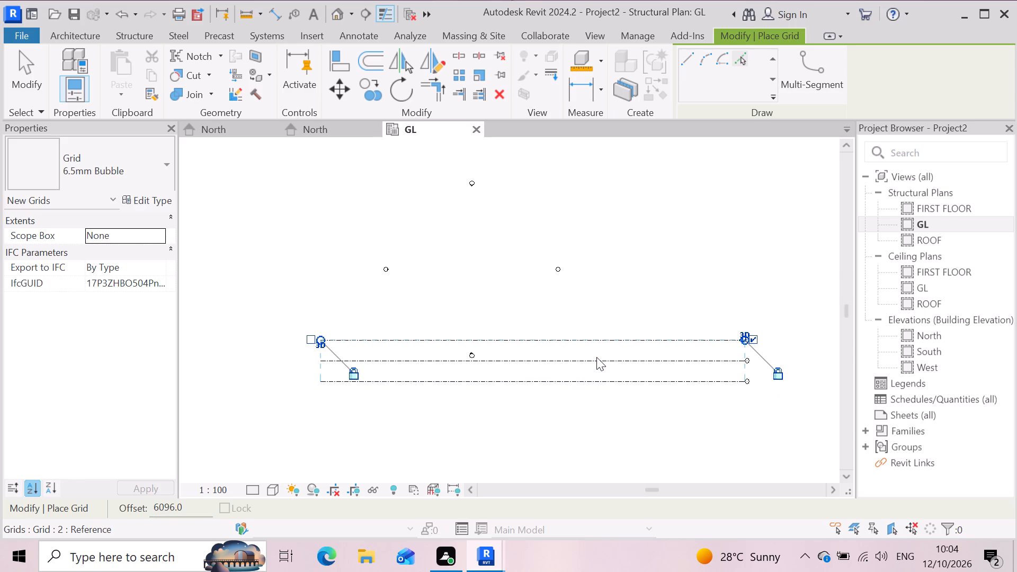
left_click(604, 338)
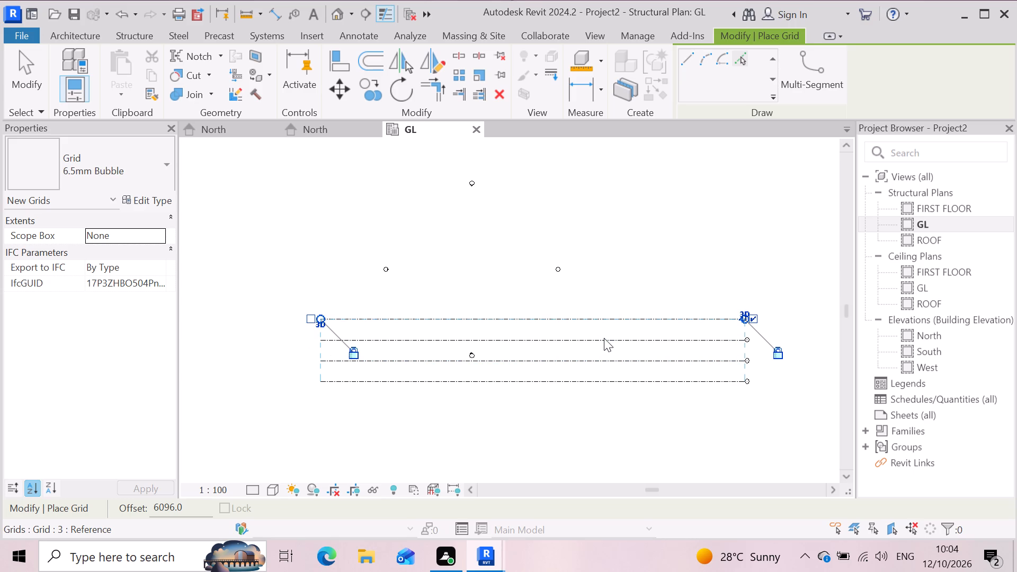
Add two more parallel grid lines successively above grid 4 using Pick Lines with the 6096.0 offset.
scroll(606, 337, "up", 3)
scroll(520, 341, "down", 2)
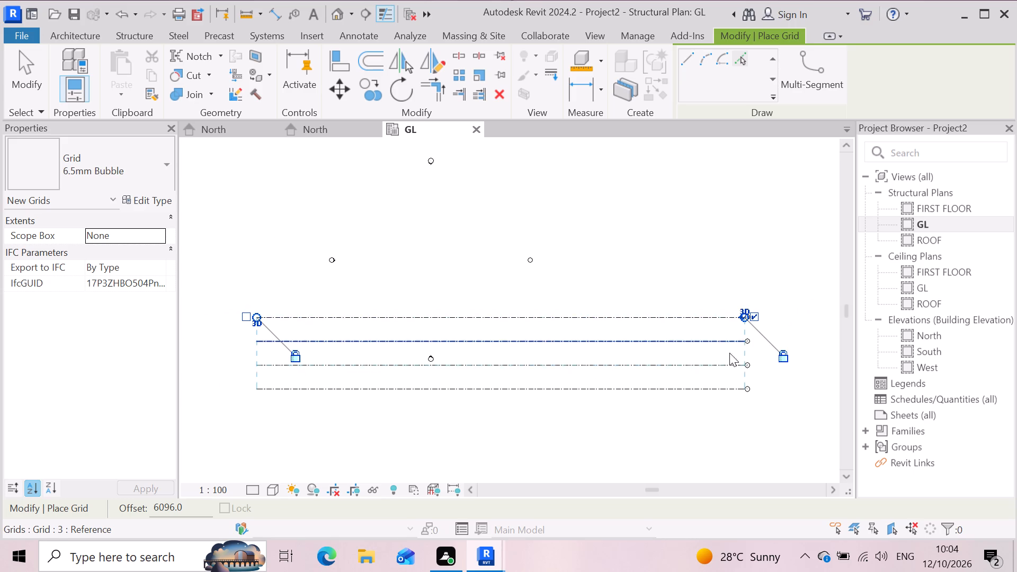
scroll(730, 350, "up", 9)
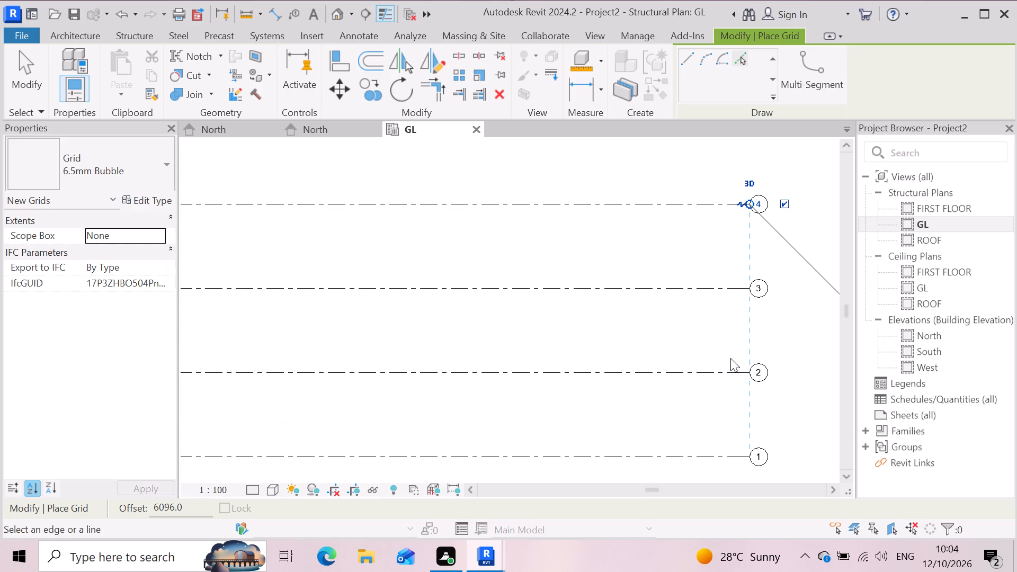
scroll(733, 359, "down", 2)
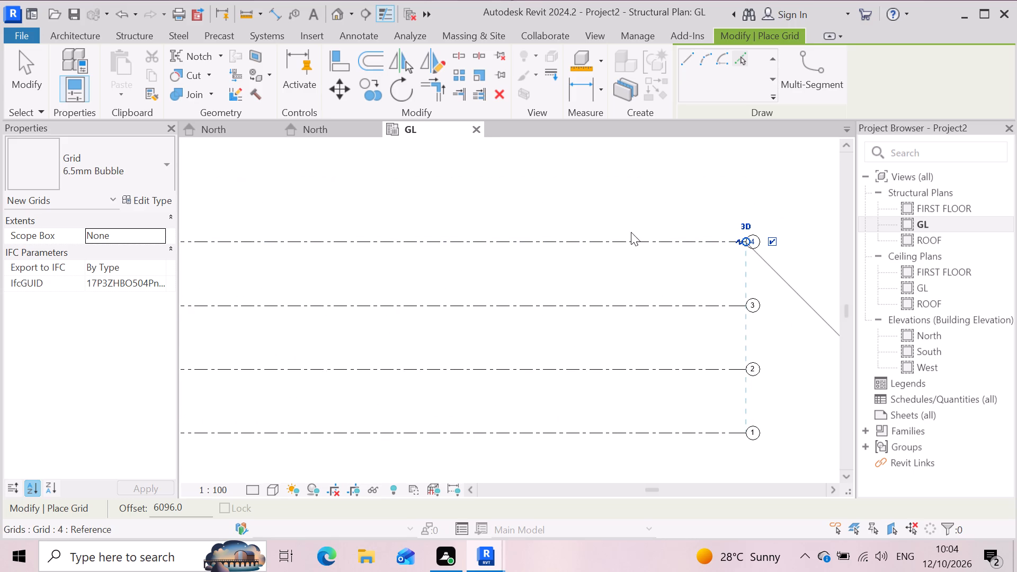
left_click(624, 240)
scroll(720, 323, "down", 2)
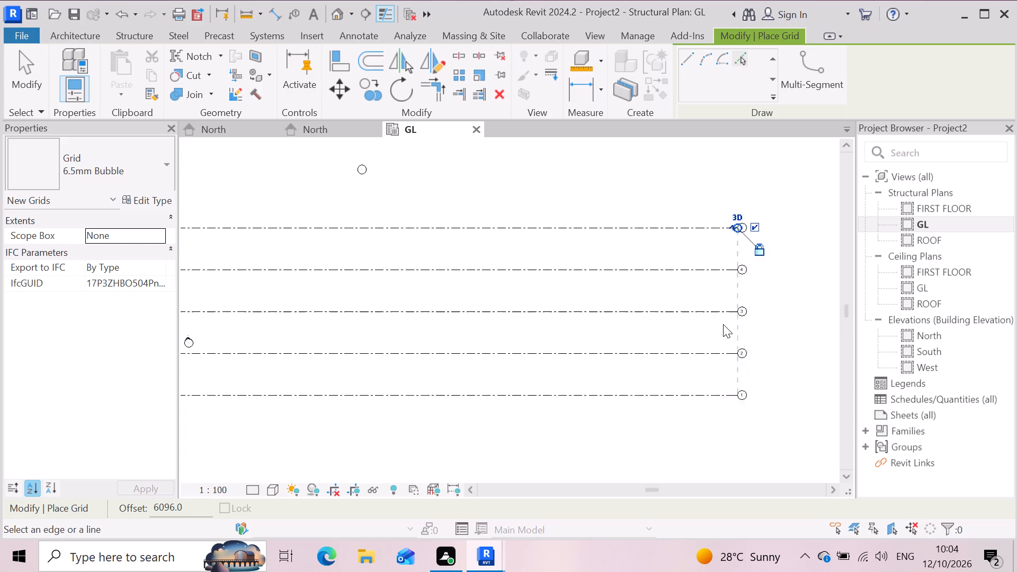
scroll(723, 324, "down", 2)
scroll(627, 247, "up", 3)
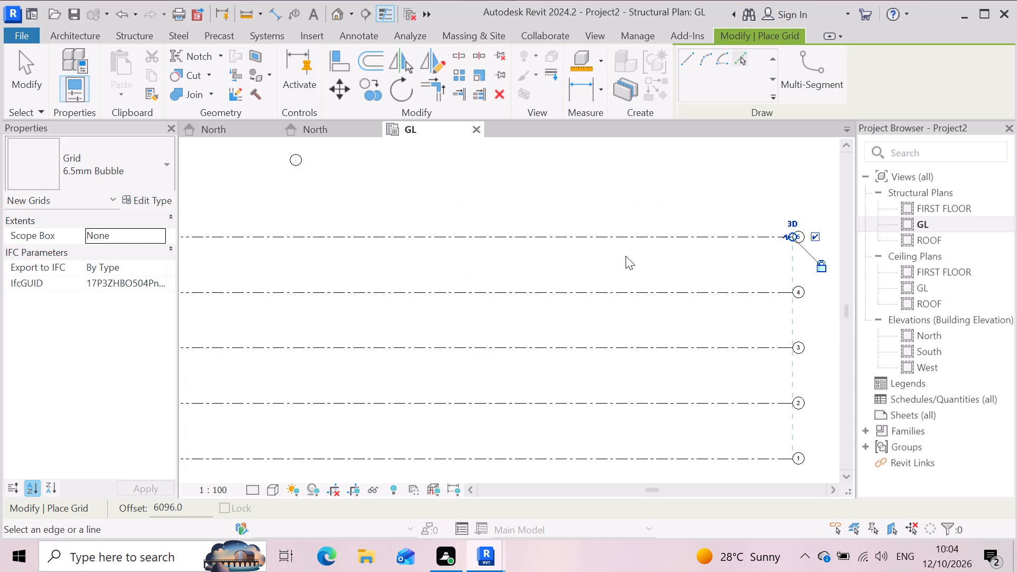
scroll(788, 259, "up", 2)
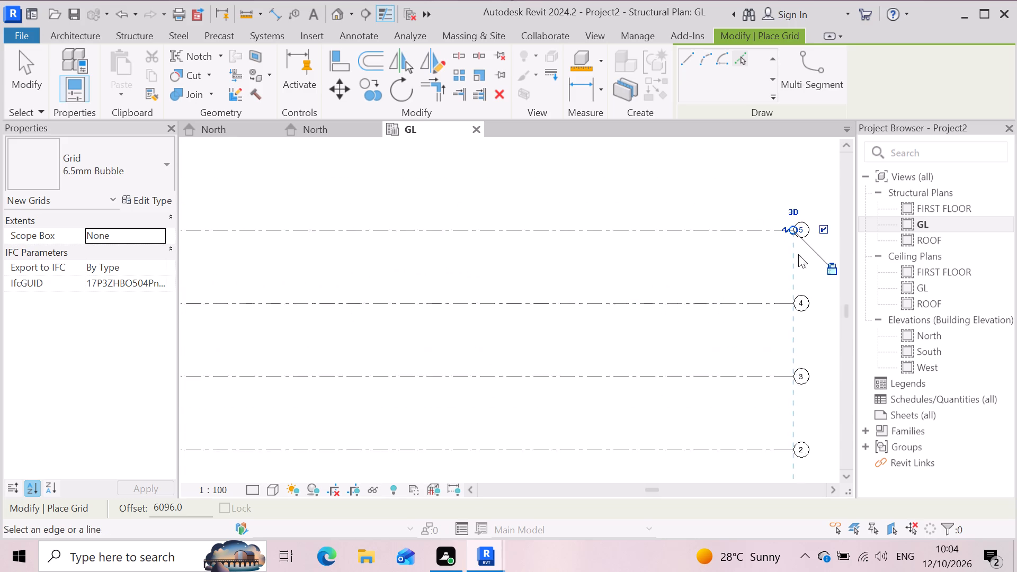
scroll(798, 254, "up", 3)
scroll(821, 332, "down", 8)
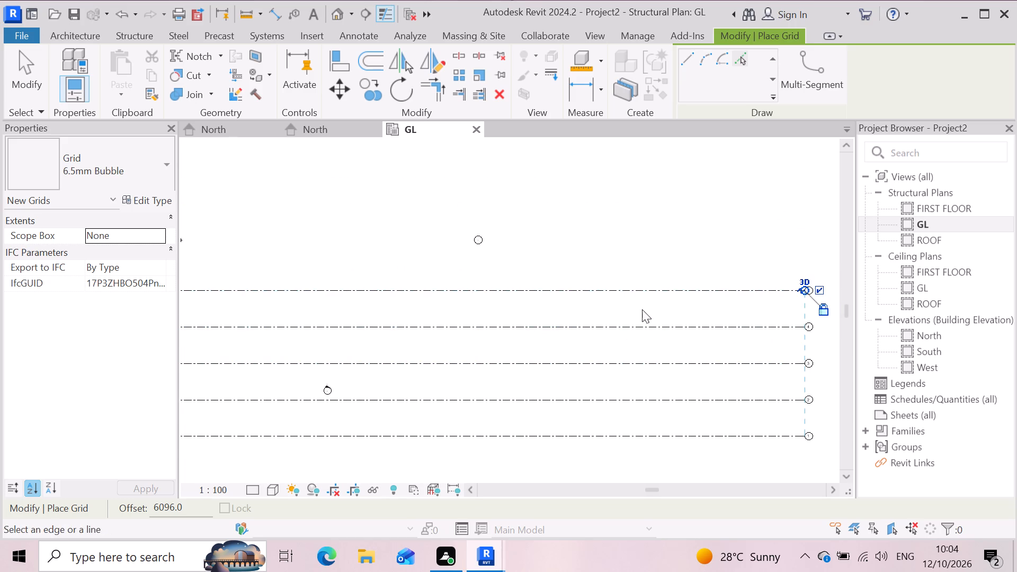
left_click(638, 287)
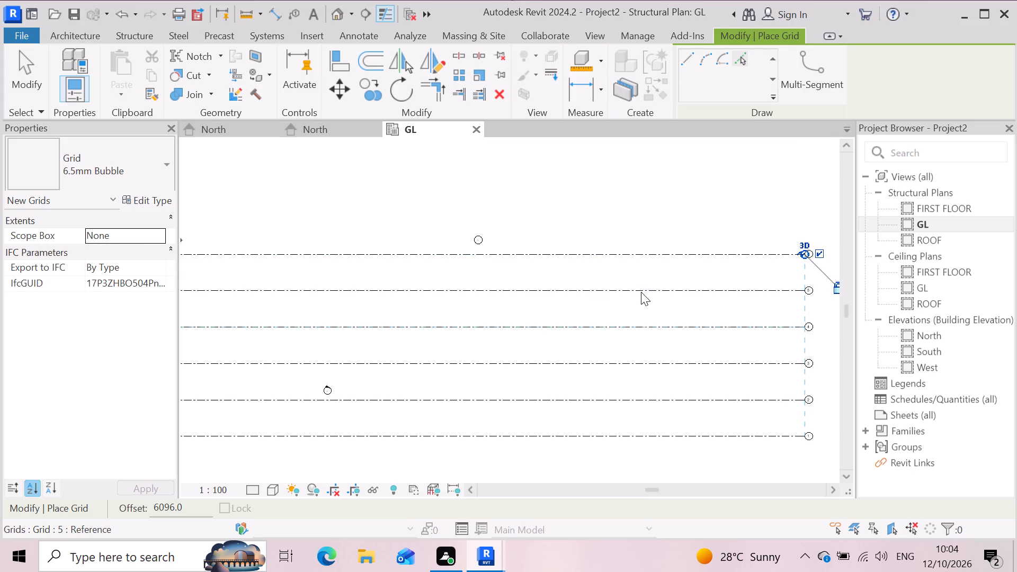
Draw a vertical grid line crossing all six horizontal grids on the GL plan, using the Line option with the 6096.0 offset.
scroll(702, 264, "down", 4)
scroll(619, 376, "up", 1)
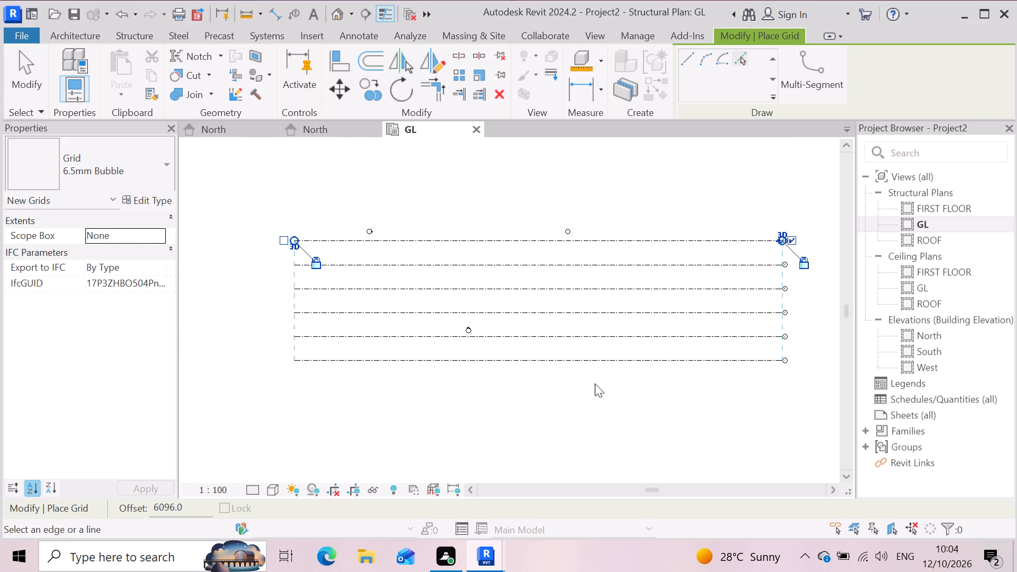
scroll(601, 391, "up", 1)
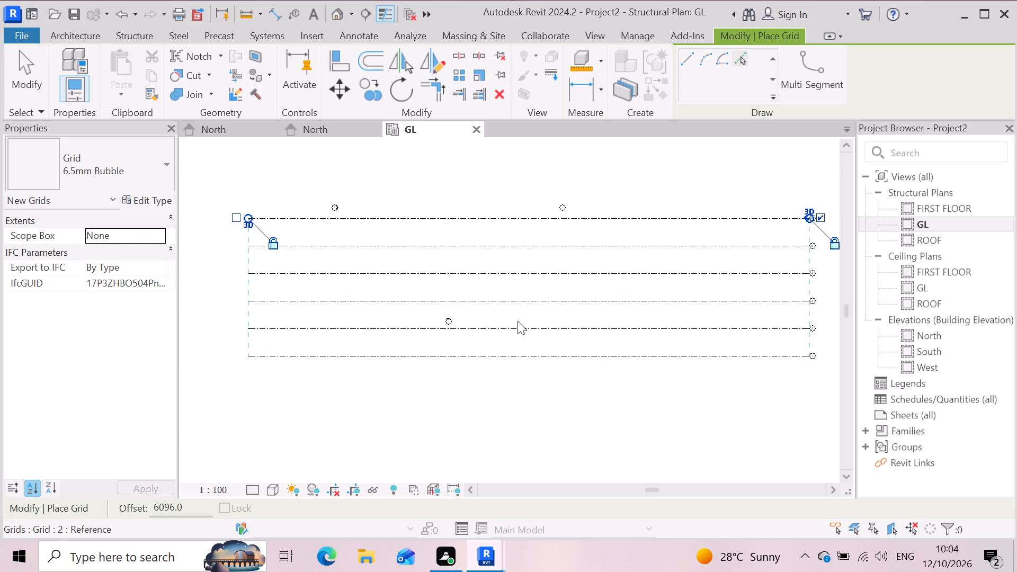
scroll(515, 316, "down", 2)
scroll(503, 315, "up", 2)
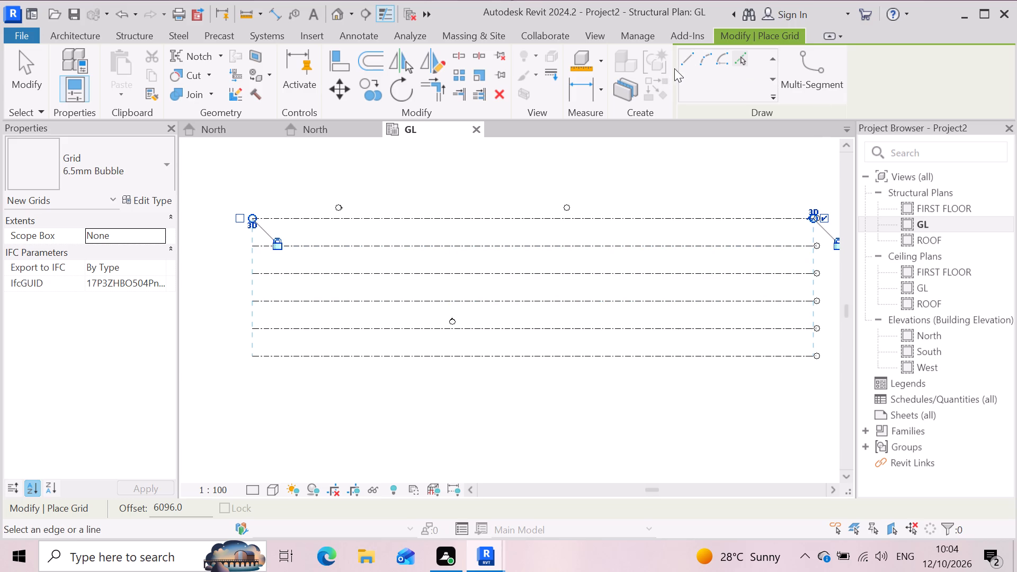
left_click(688, 59)
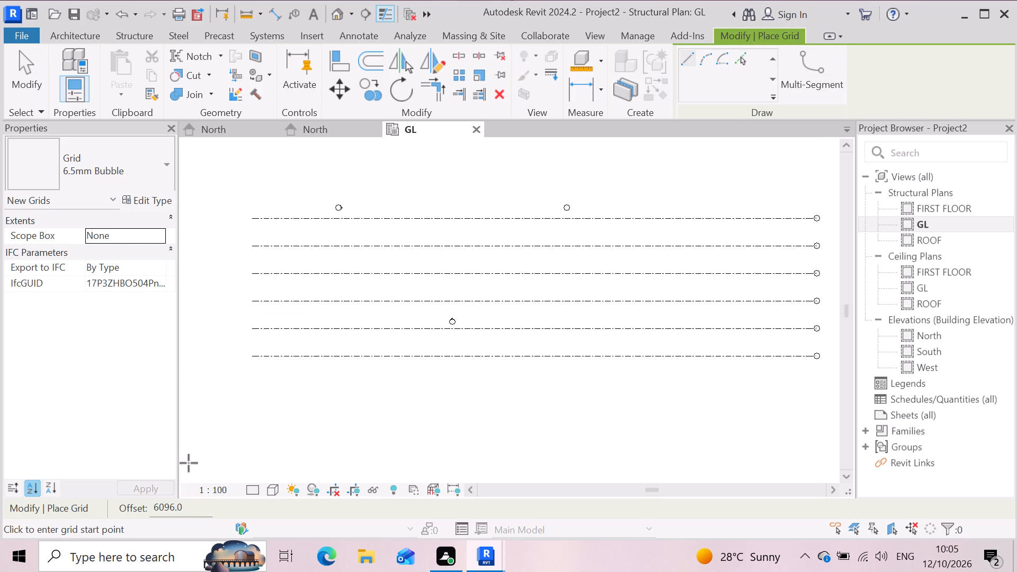
scroll(467, 412, "down", 1)
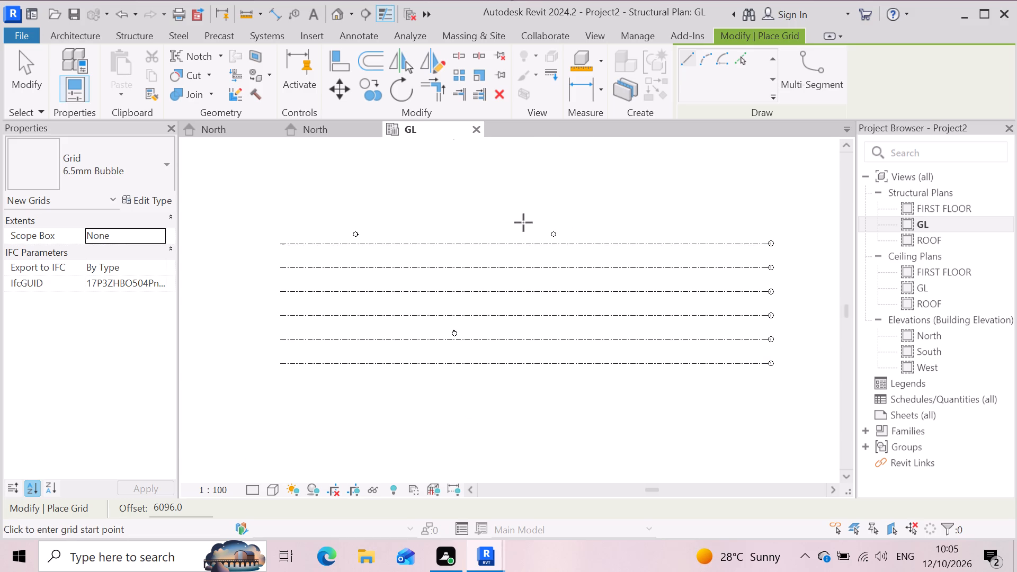
left_click(577, 221)
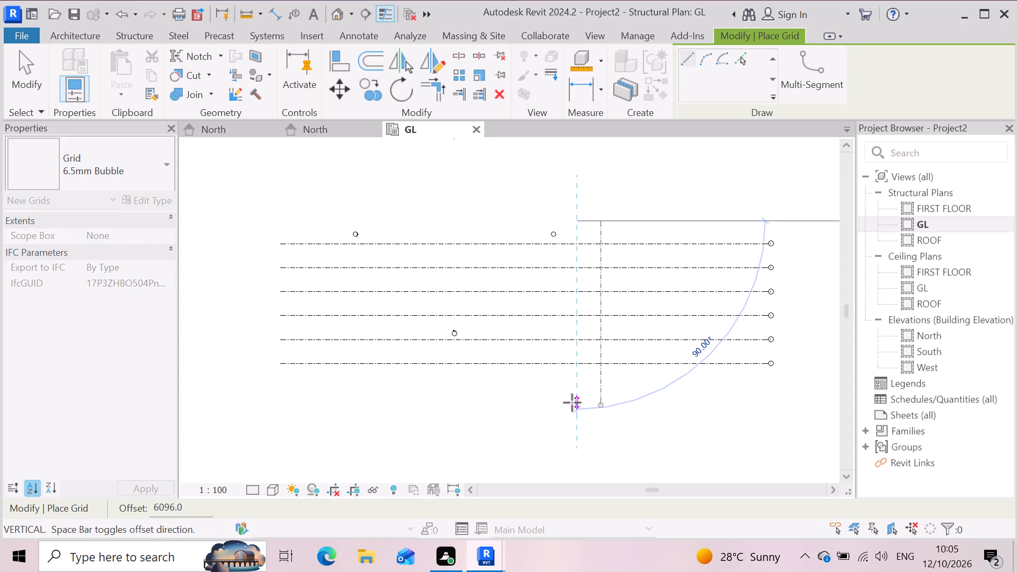
left_click(573, 403)
scroll(609, 390, "up", 2)
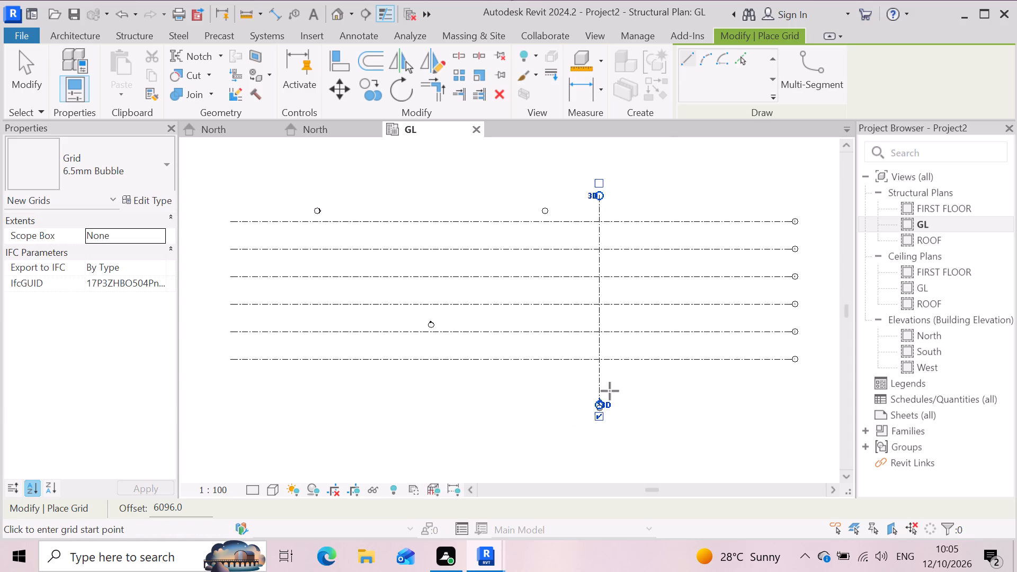
Add three successive parallel grid lines to the right of vertical grid 7 using Pick Lines with the 6096.0 offset.
left_click(741, 59)
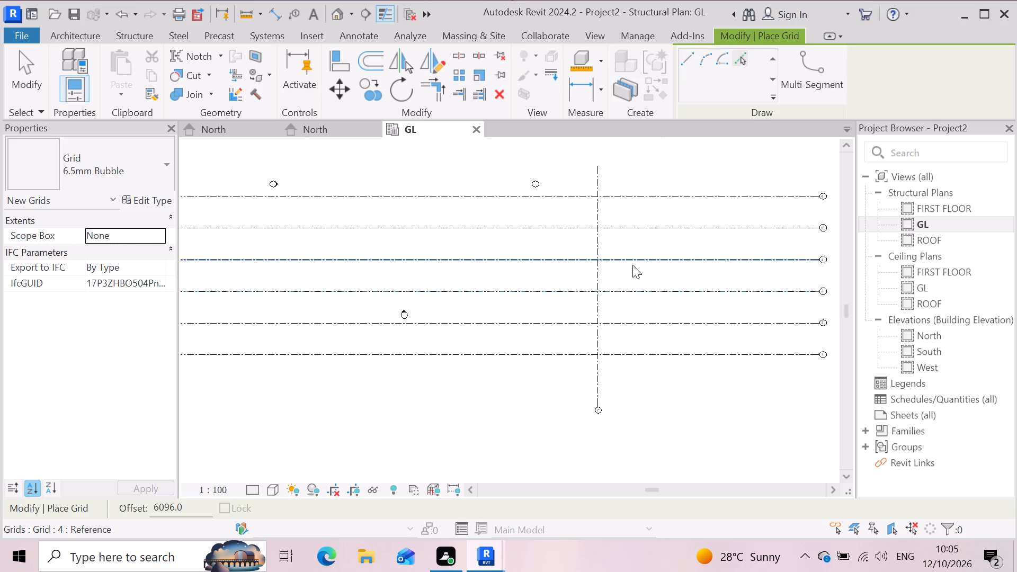
left_click(603, 252)
scroll(609, 256, "up", 2)
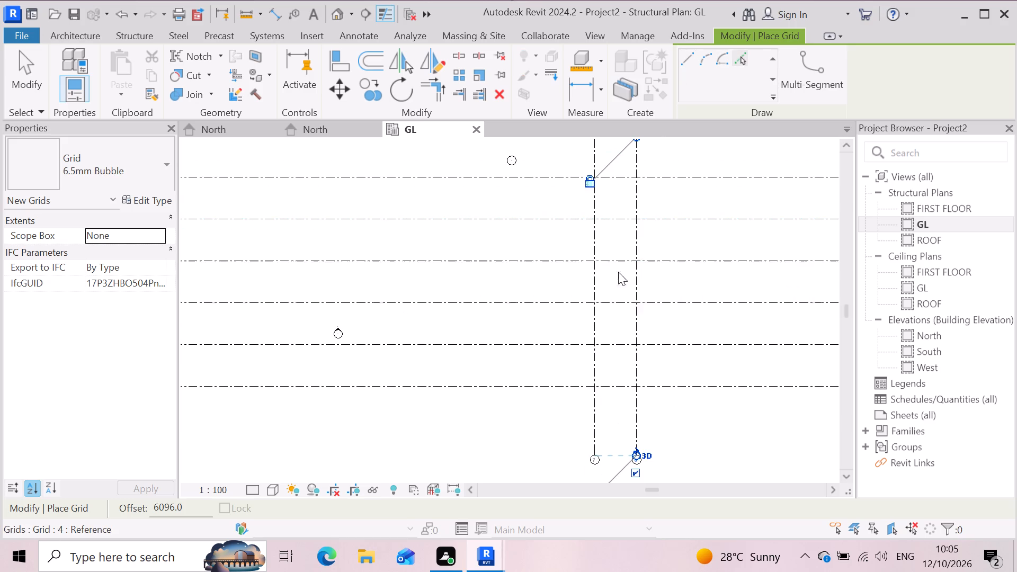
left_click(638, 300)
scroll(622, 339, "down", 3)
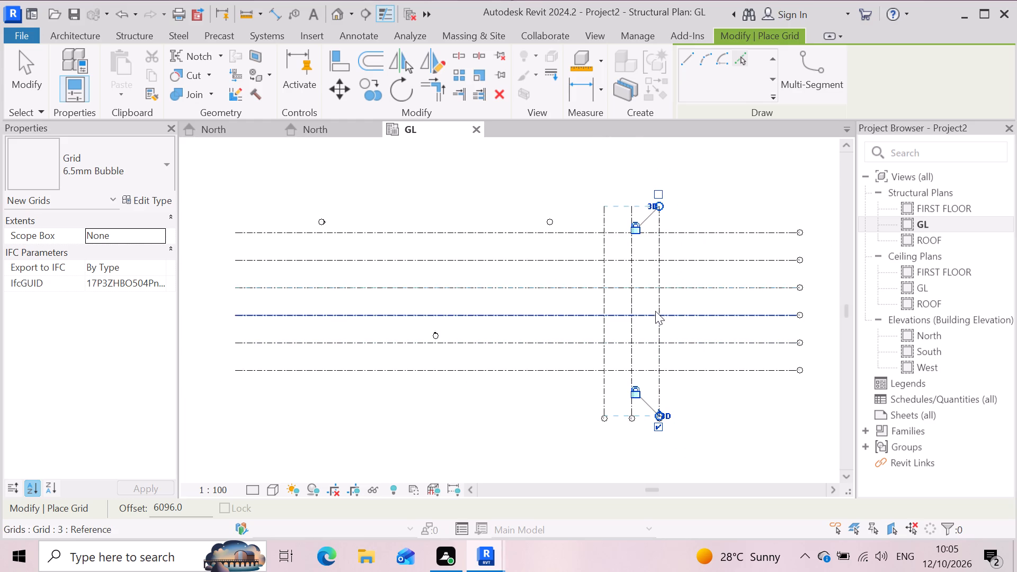
left_click(659, 308)
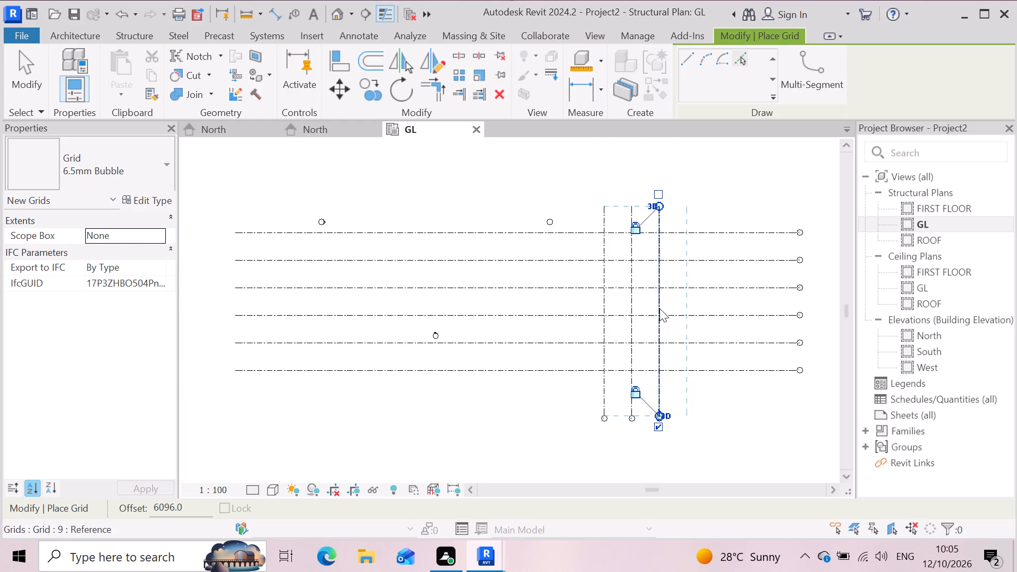
Add two more parallel grid lines successively to the right of grid 10 with the 6096.0 offset, and finish grid placement.
left_click(690, 306)
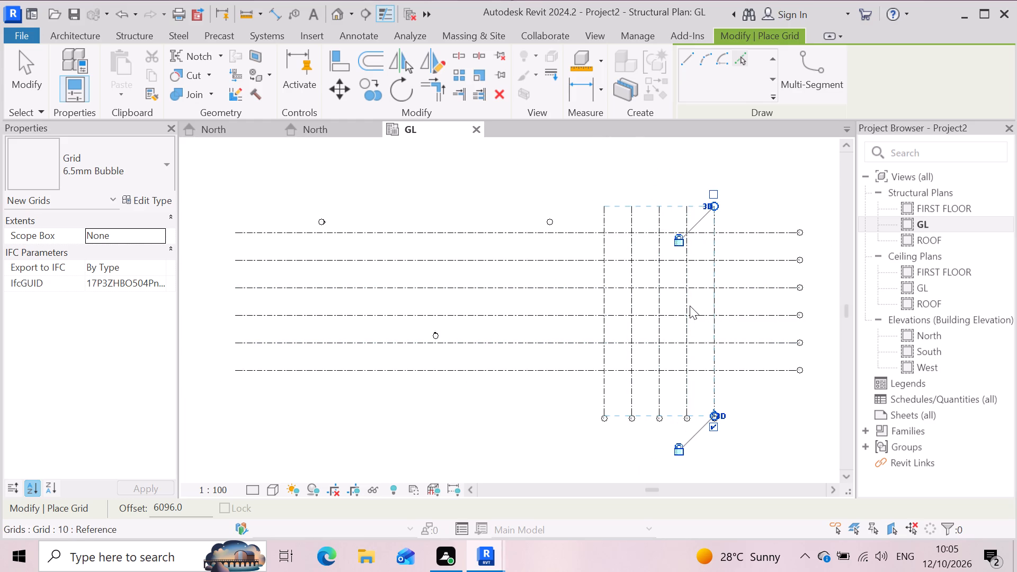
scroll(711, 317, "up", 2)
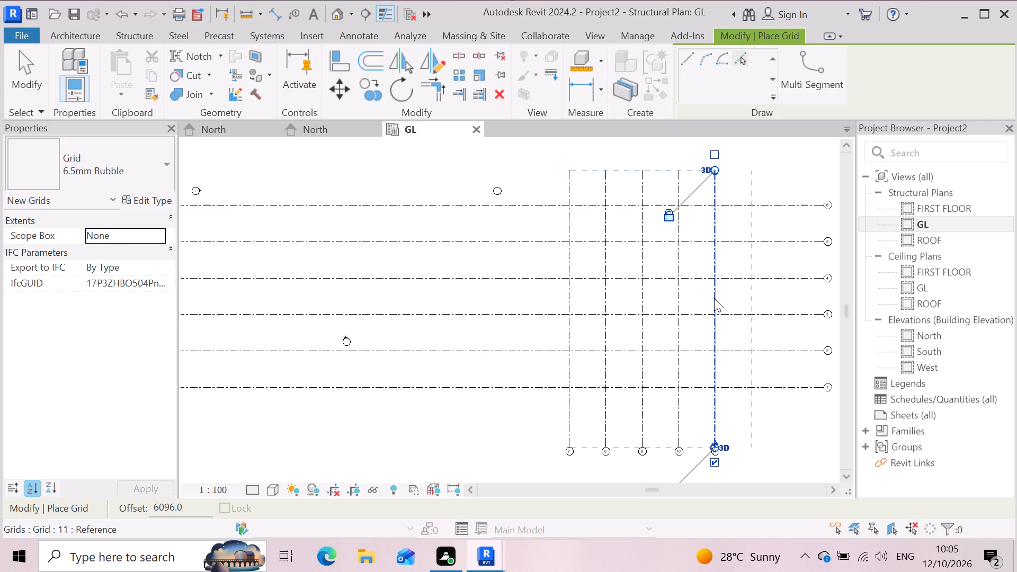
left_click(718, 303)
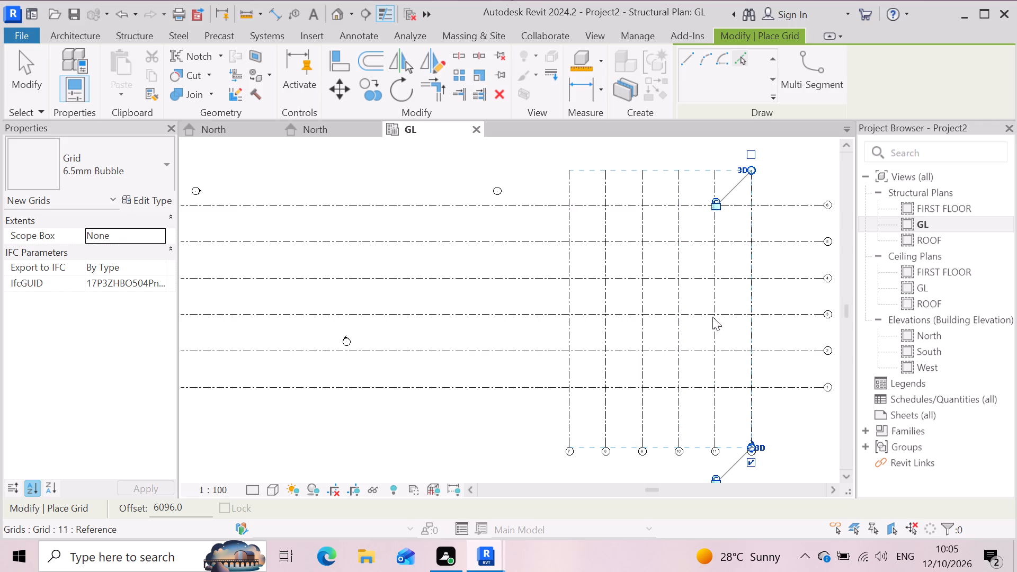
scroll(731, 402, "up", 2)
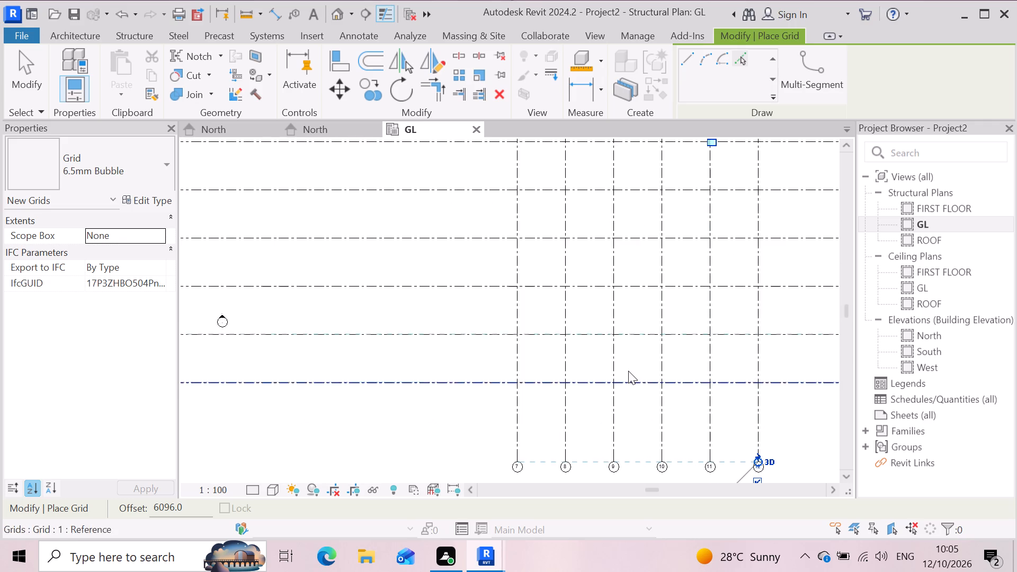
scroll(628, 371, "down", 4)
scroll(661, 398, "up", 2)
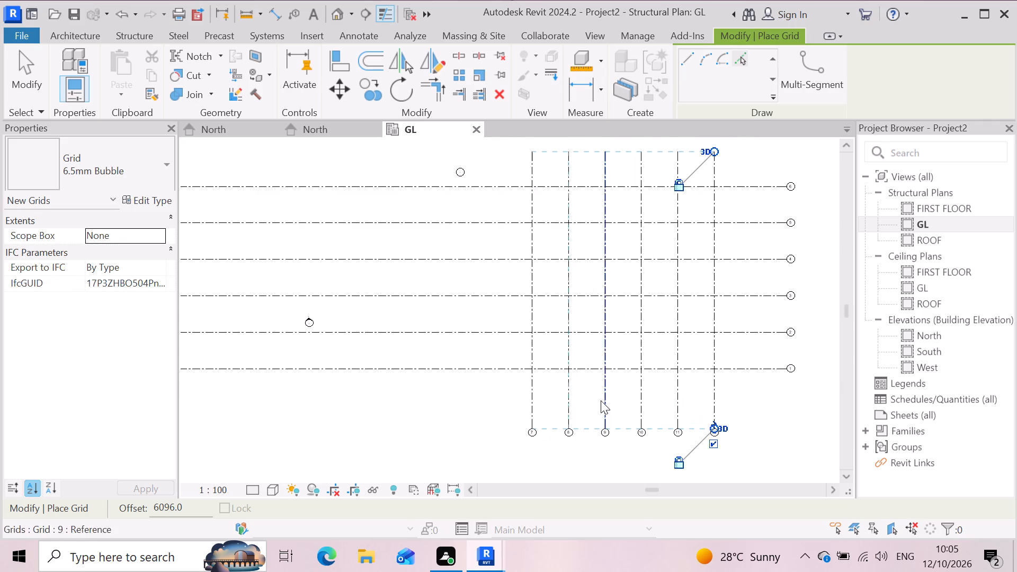
scroll(583, 380, "down", 3)
key("Escape")
scroll(729, 399, "up", 2)
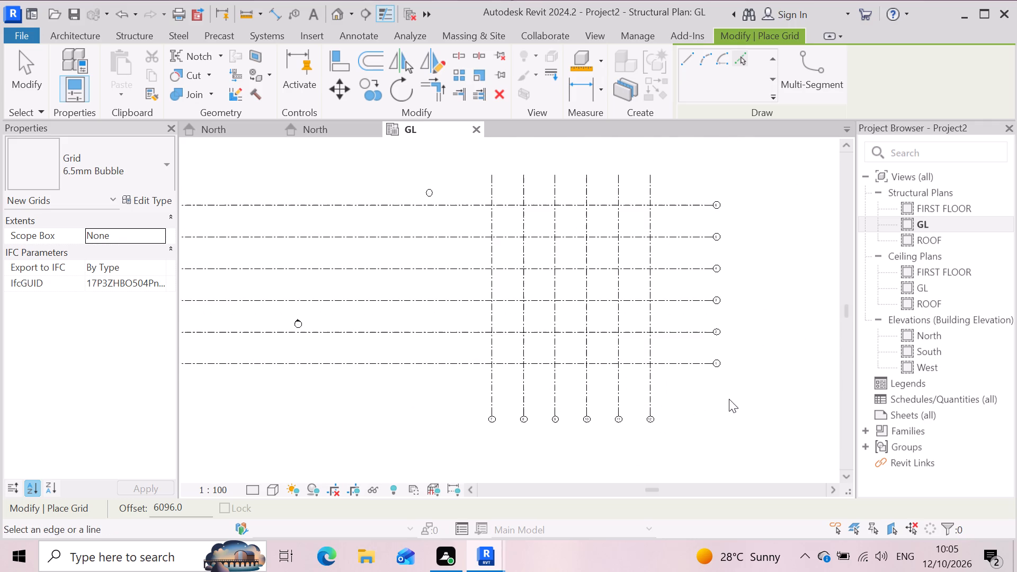
key("Escape")
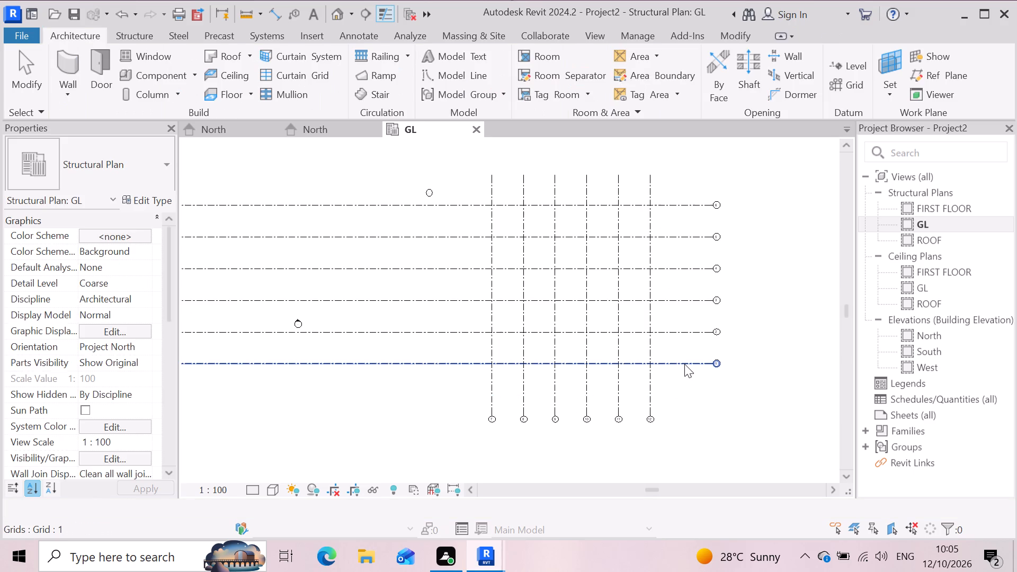
key("Escape")
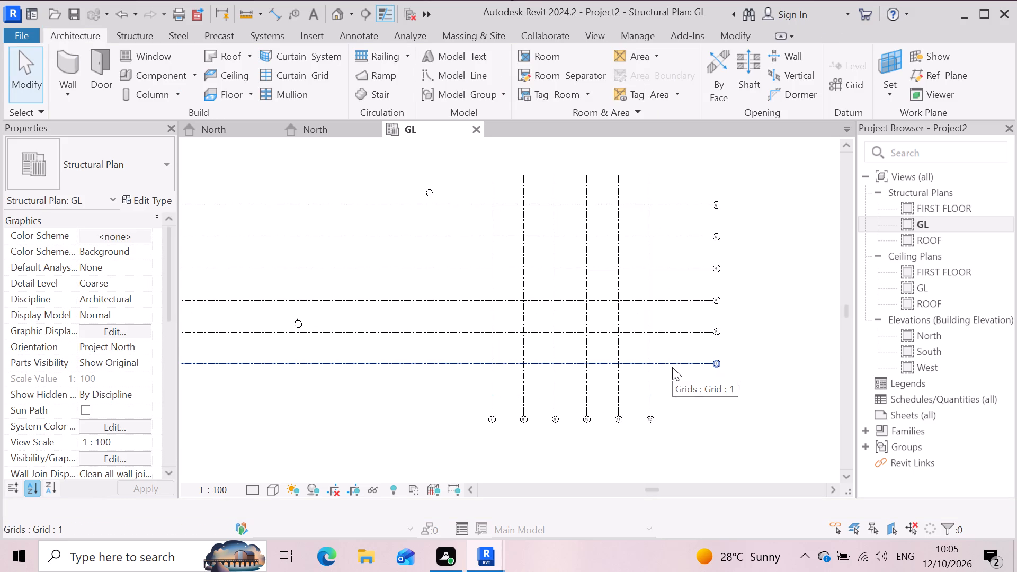
Select horizontal grids 1 to 6 together and shift them left so their bubbles sit just beyond vertical grid 12.
left_click(672, 367)
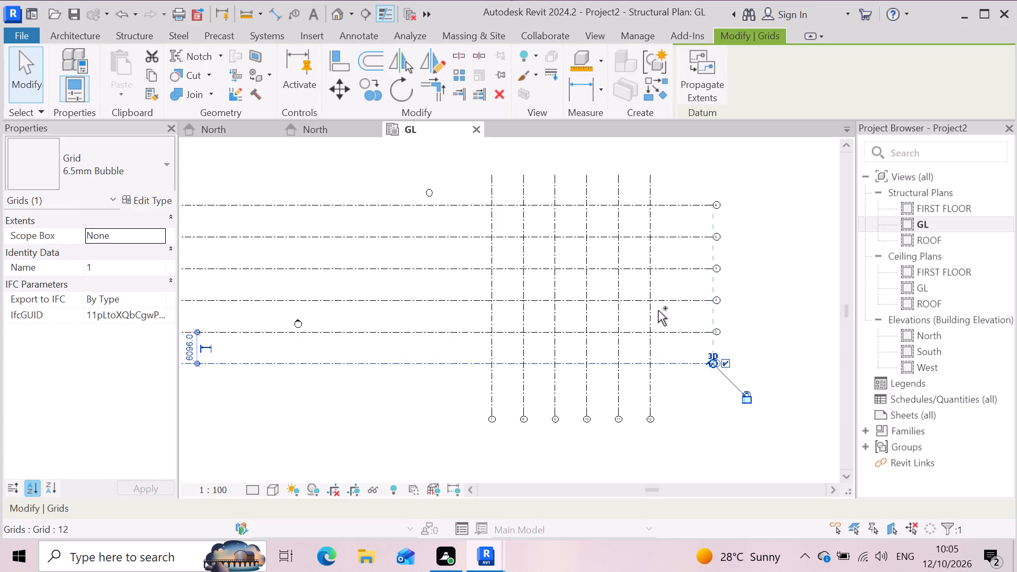
left_click(663, 330, "ctrl")
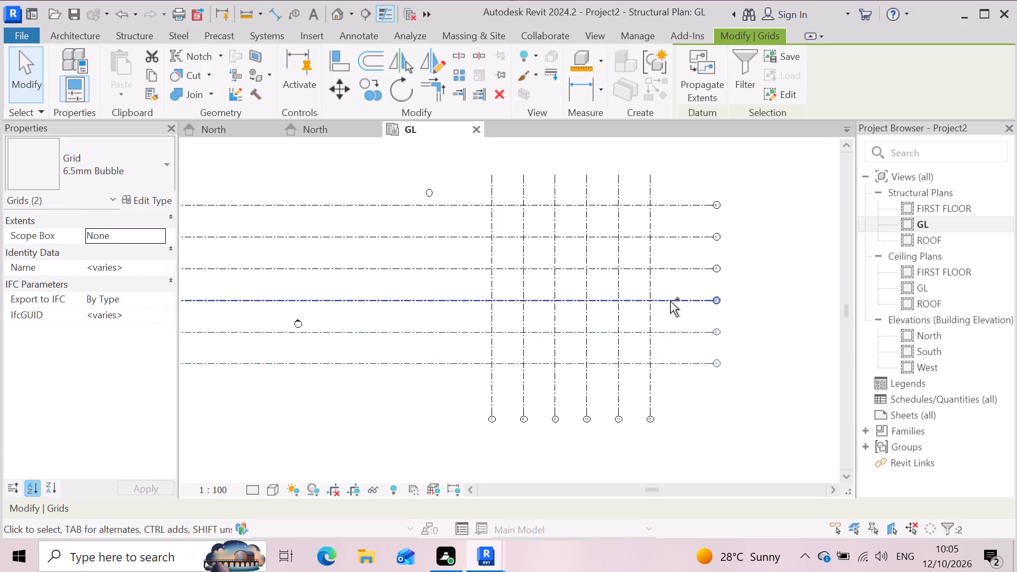
left_click(670, 301, "ctrl")
left_click(678, 269, "ctrl")
left_click(677, 236, "ctrl")
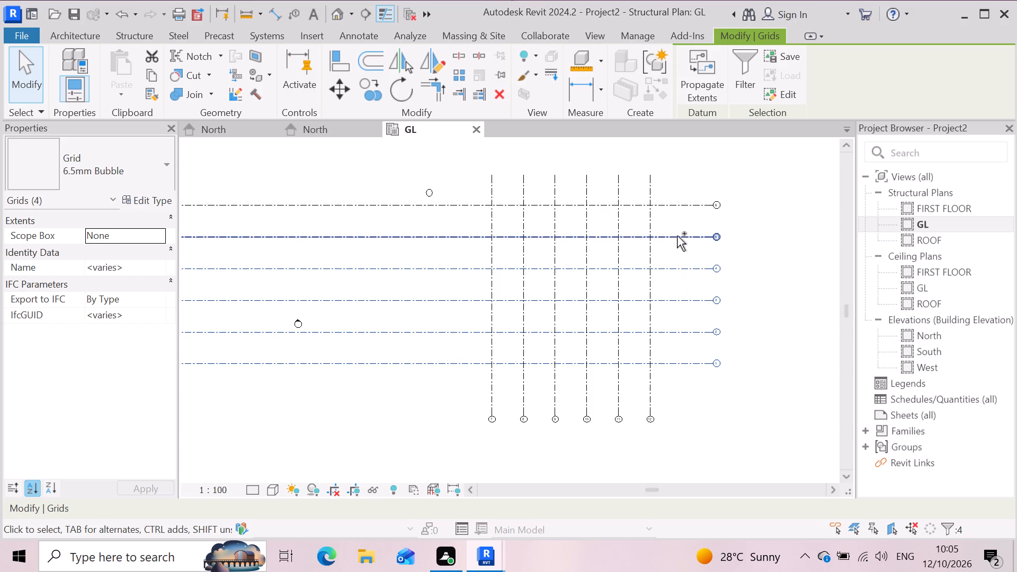
left_click(683, 202, "ctrl")
scroll(712, 373, "up", 4)
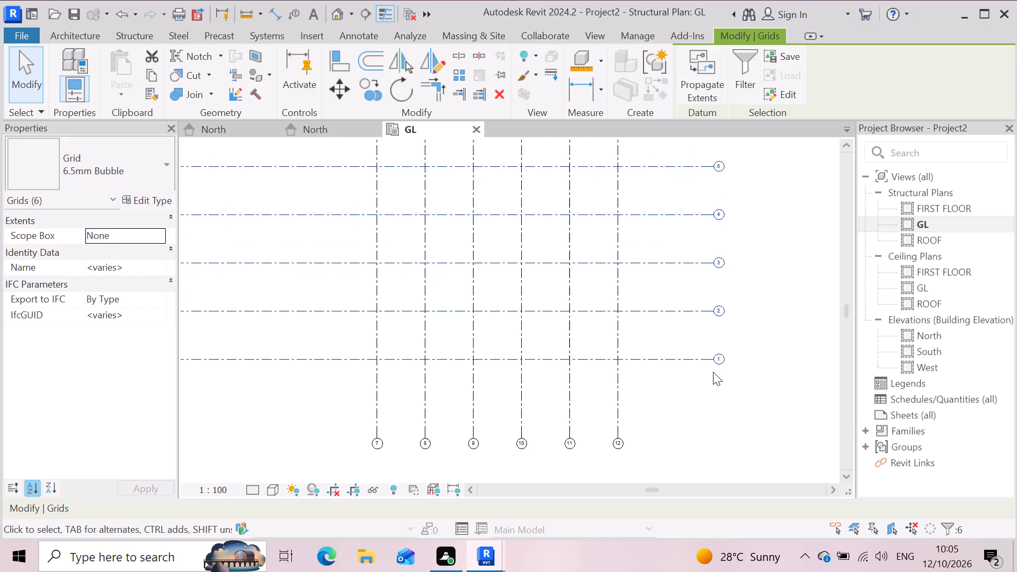
scroll(713, 372, "up", 1)
left_click_drag(721, 359, 664, 360)
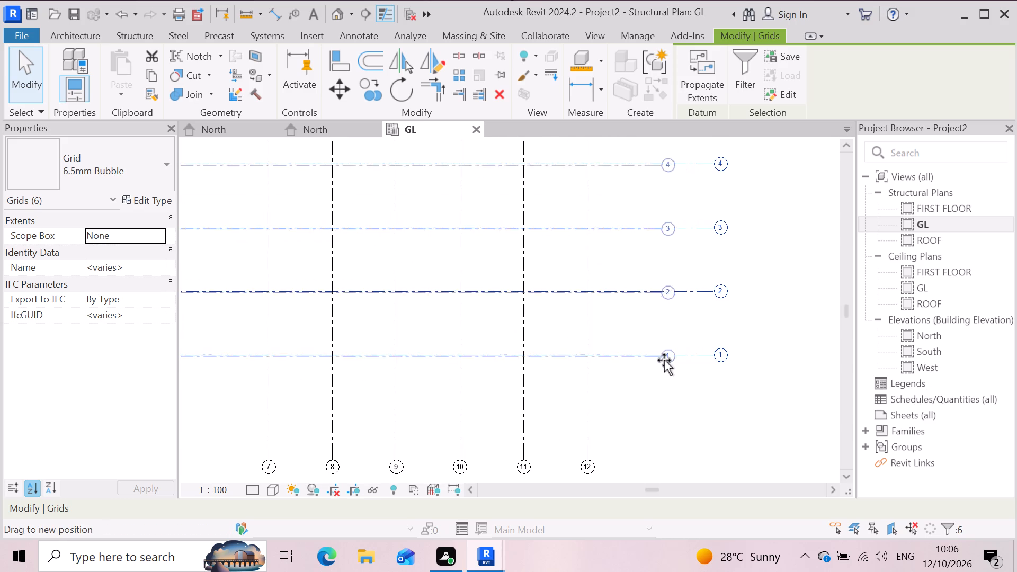
left_click_drag(664, 360, 629, 358)
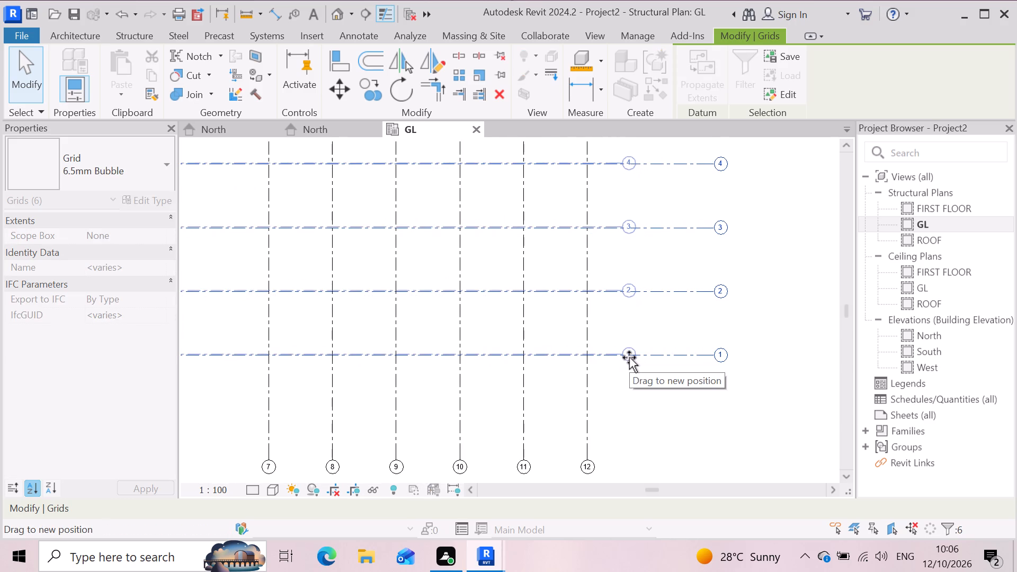
left_click_drag(629, 358, 628, 358)
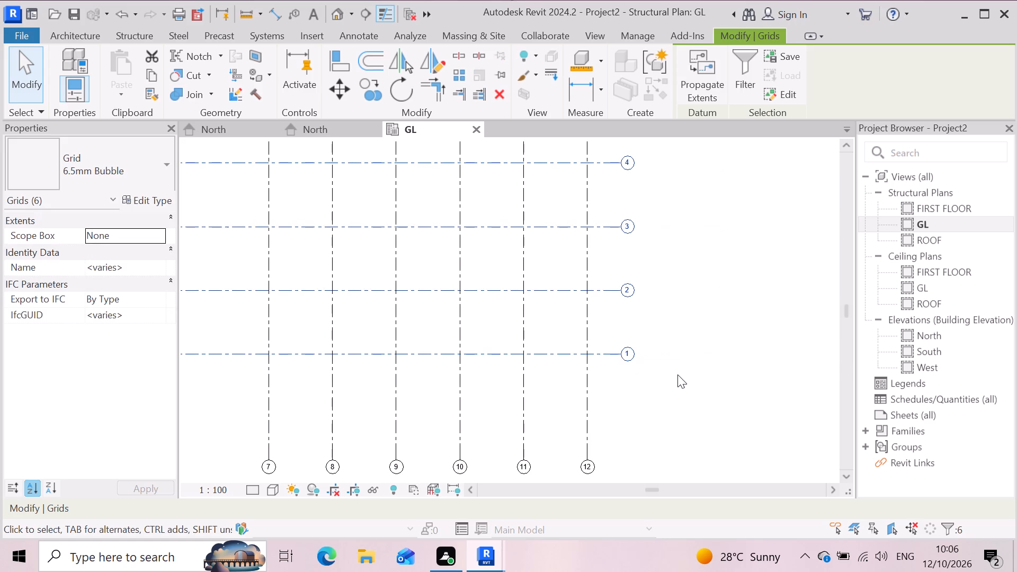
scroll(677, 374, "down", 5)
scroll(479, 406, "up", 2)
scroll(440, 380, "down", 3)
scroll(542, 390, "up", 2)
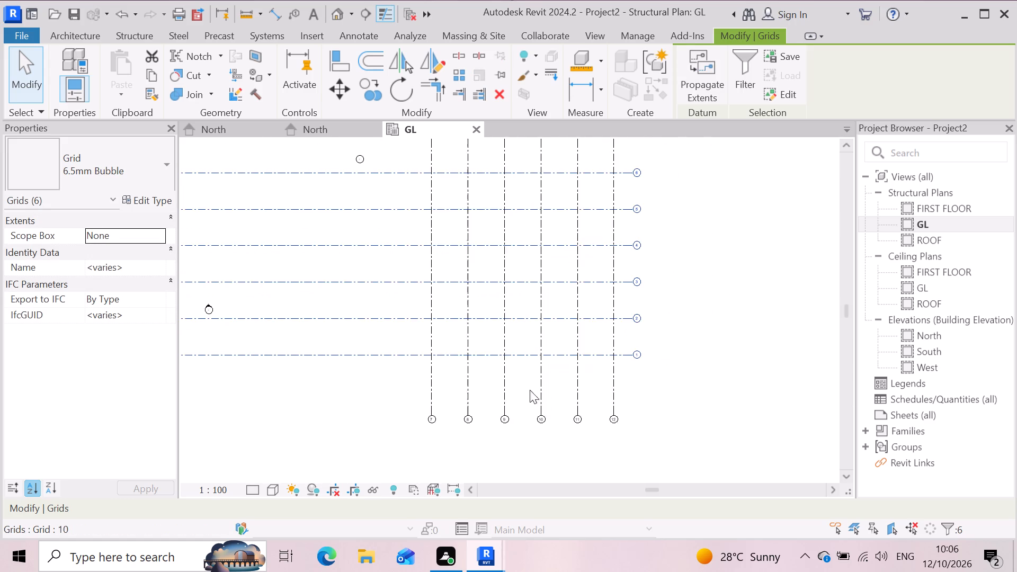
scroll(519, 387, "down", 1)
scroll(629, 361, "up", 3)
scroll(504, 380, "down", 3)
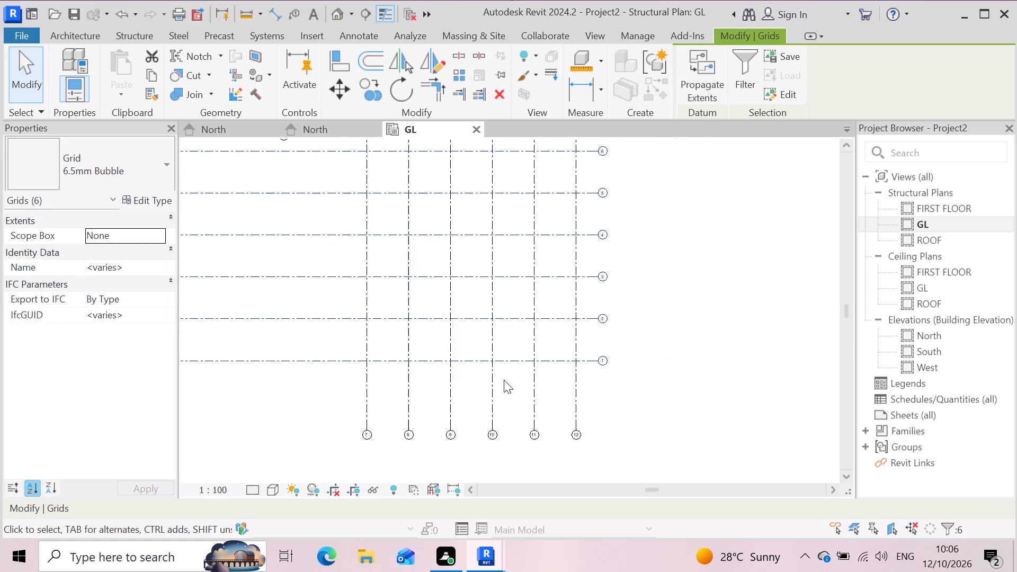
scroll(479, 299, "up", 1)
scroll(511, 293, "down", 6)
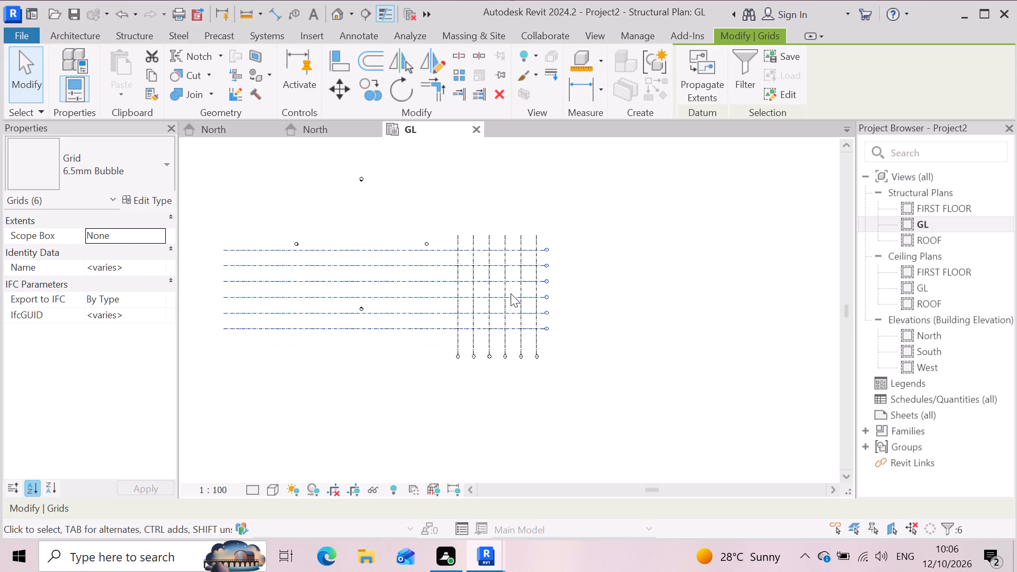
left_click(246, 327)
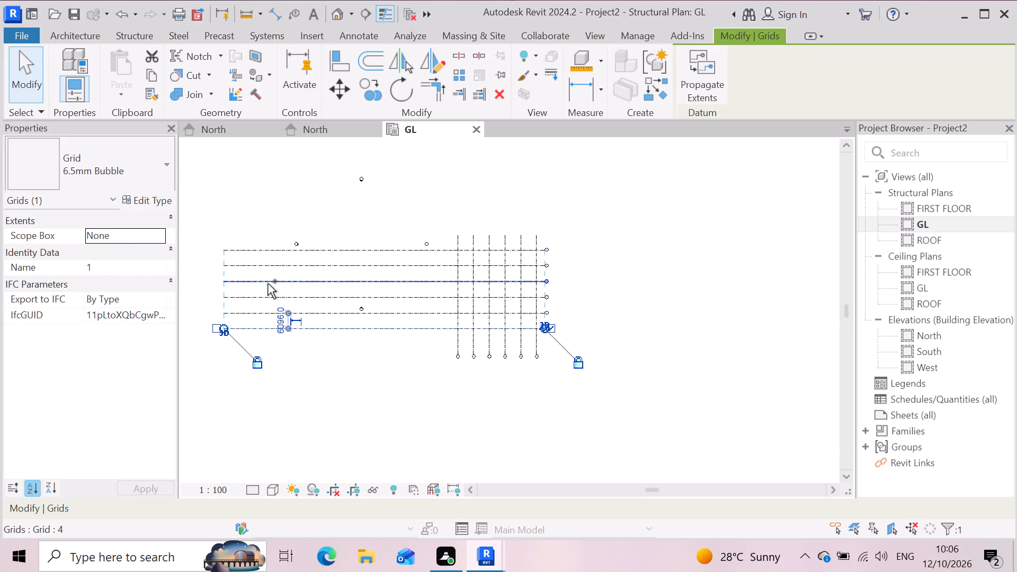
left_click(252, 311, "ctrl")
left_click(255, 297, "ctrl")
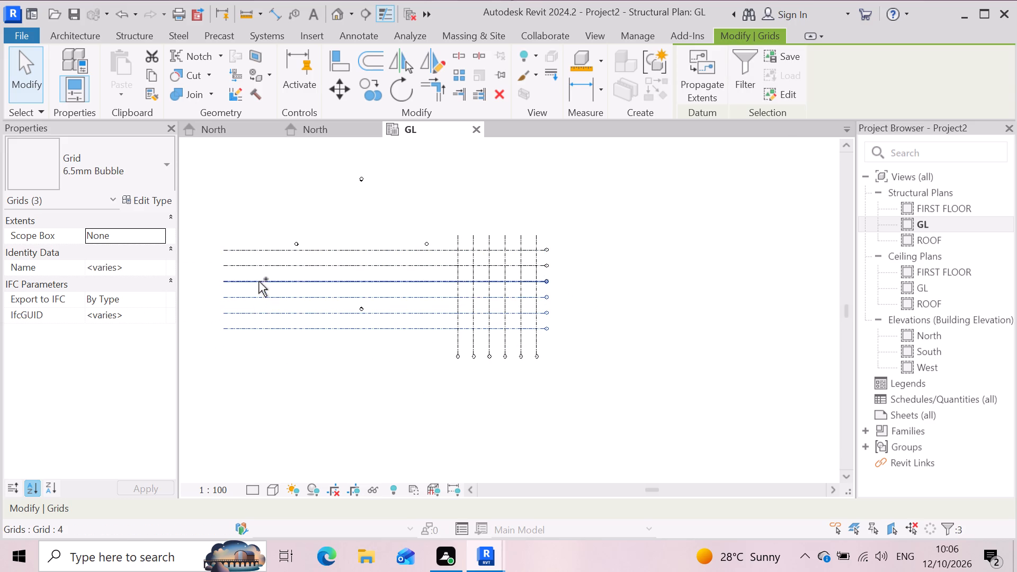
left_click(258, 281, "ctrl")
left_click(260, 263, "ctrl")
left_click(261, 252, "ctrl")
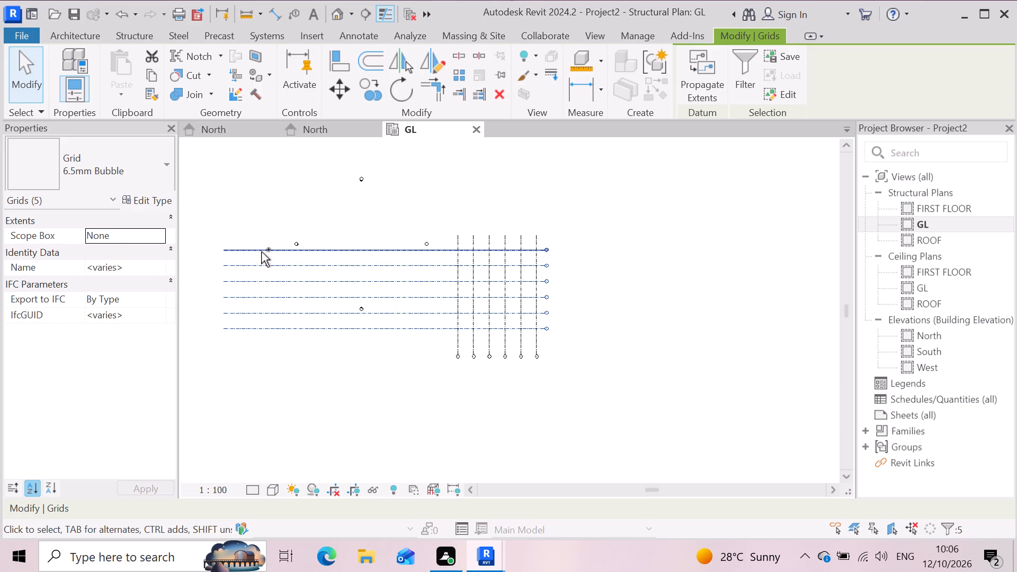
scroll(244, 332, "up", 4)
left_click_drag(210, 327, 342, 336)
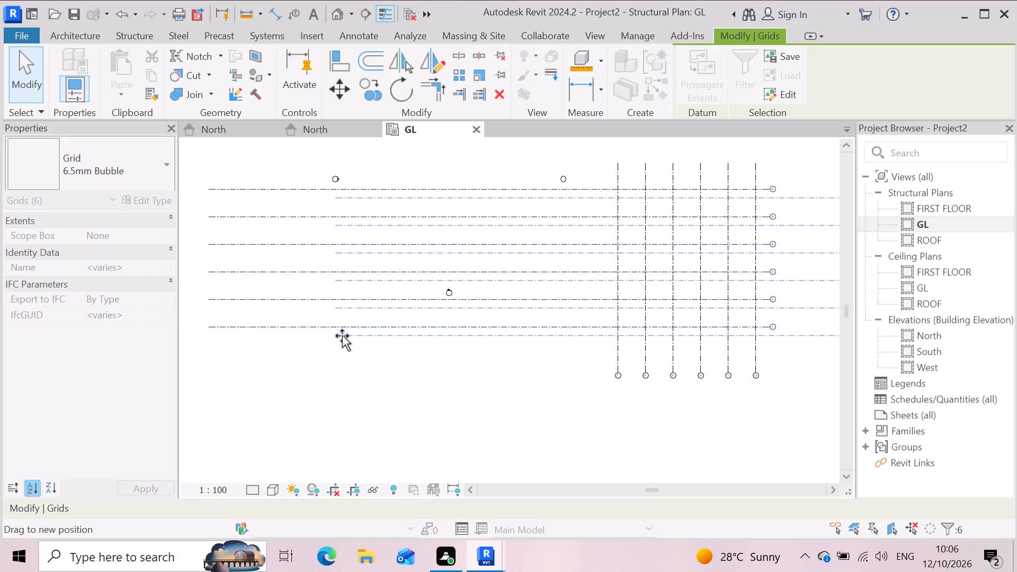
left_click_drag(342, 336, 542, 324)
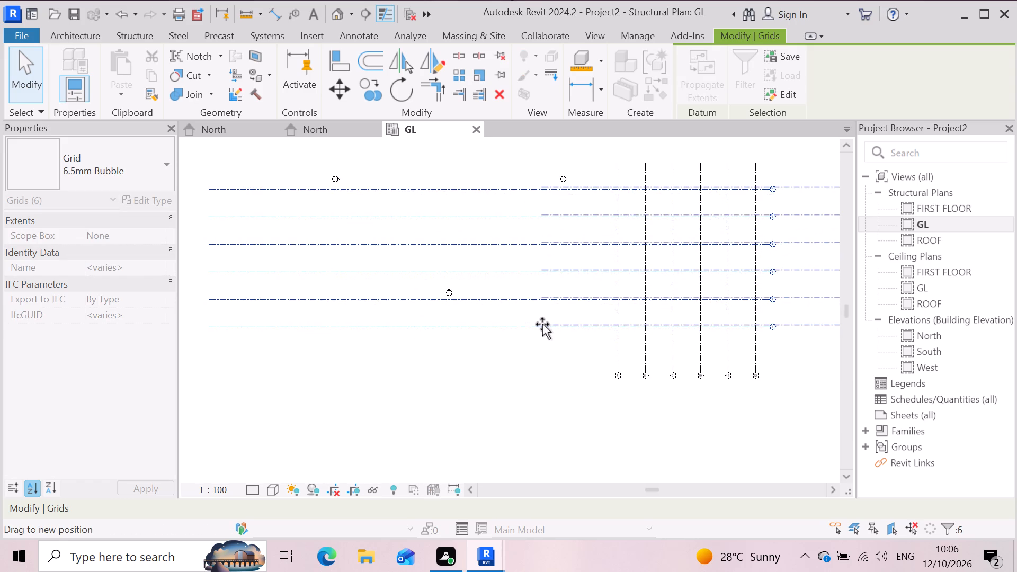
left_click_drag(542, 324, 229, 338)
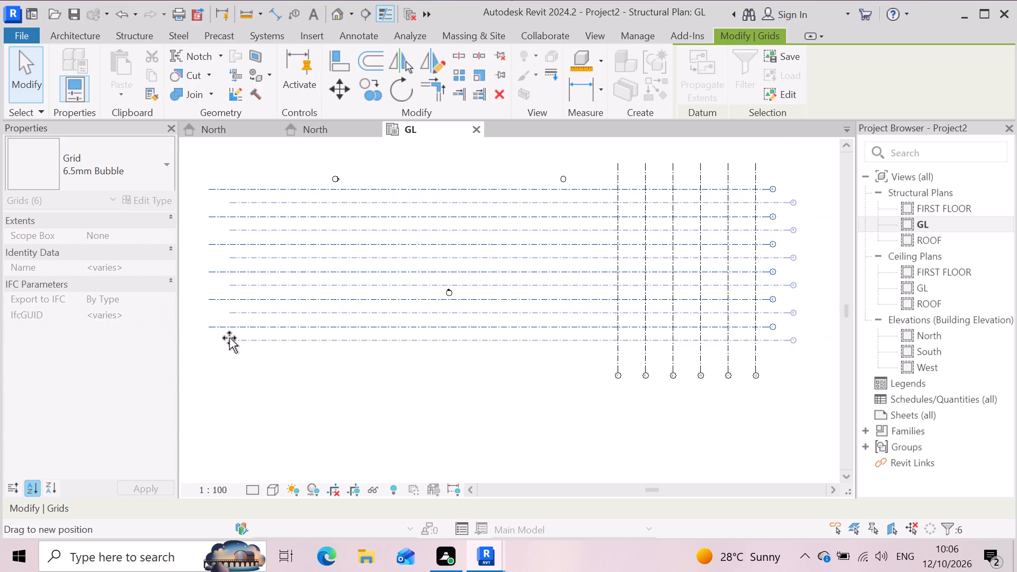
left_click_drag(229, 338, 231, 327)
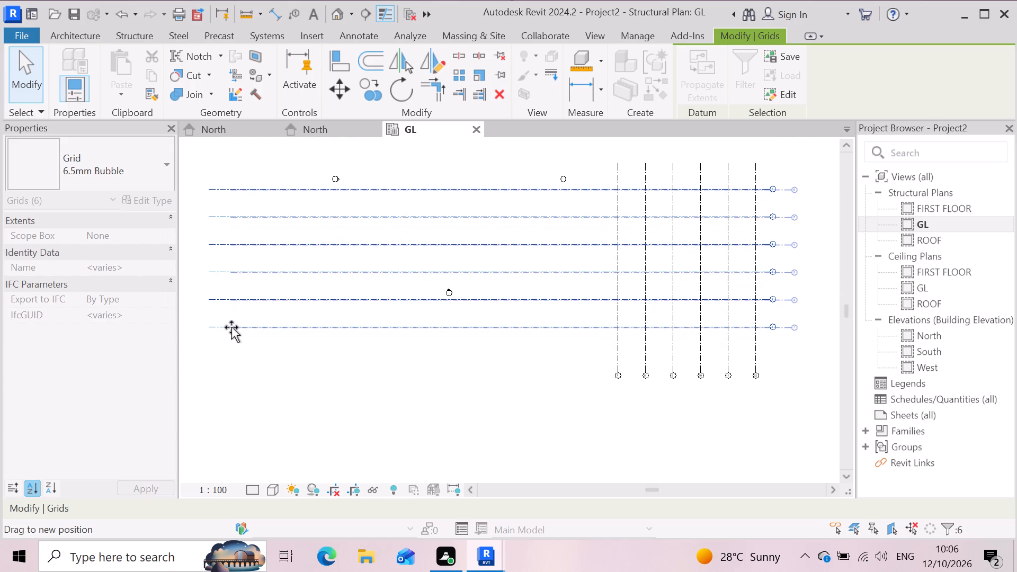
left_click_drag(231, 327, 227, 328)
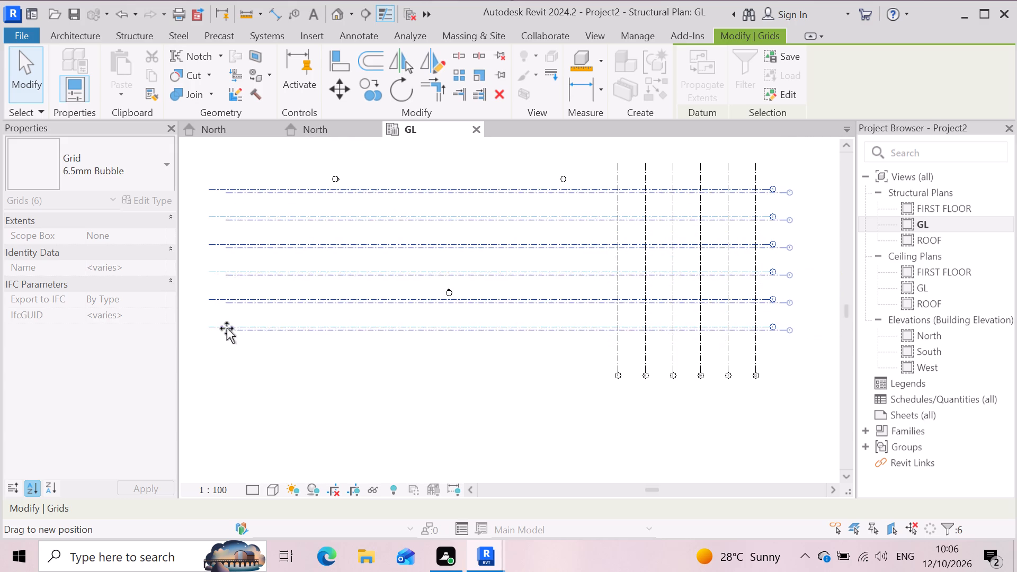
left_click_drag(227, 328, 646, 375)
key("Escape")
Examine the crossings of horizontal grids 1 to 6 with vertical grids 7 to 12 on the GL plan.
scroll(413, 390, "down", 2)
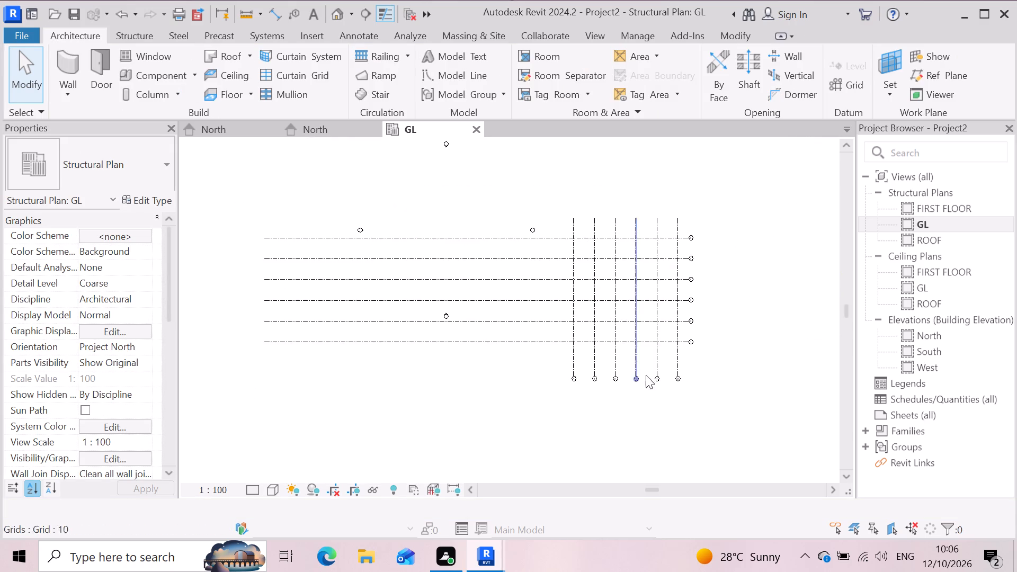
left_click_drag(646, 375, 686, 332)
scroll(663, 380, "up", 2)
scroll(687, 333, "up", 2)
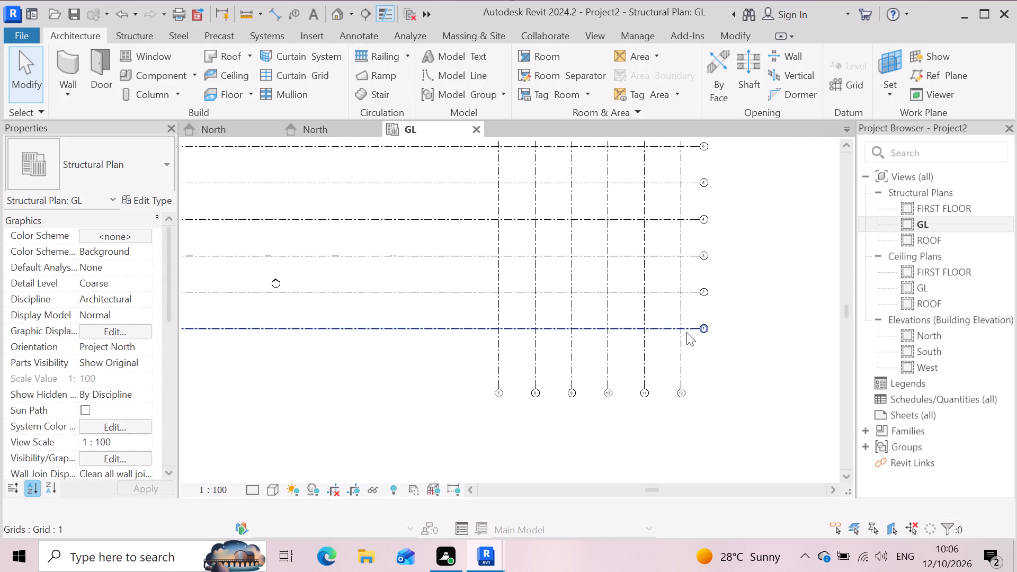
left_click_drag(686, 332, 505, 364)
scroll(532, 380, "down", 2)
scroll(605, 290, "up", 2)
scroll(504, 356, "down", 2)
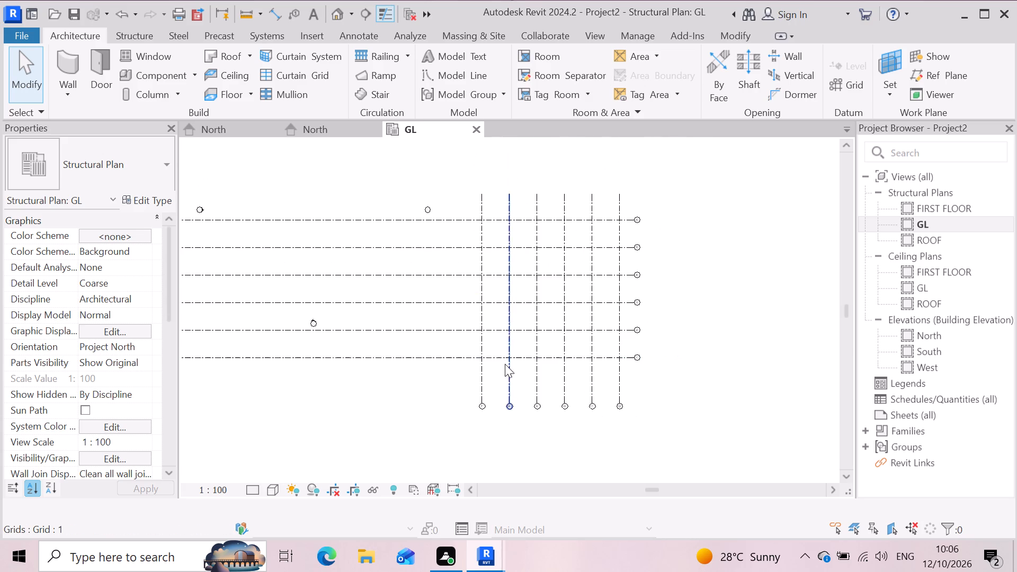
left_click_drag(505, 364, 501, 281)
scroll(599, 261, "up", 2)
scroll(501, 282, "up", 3)
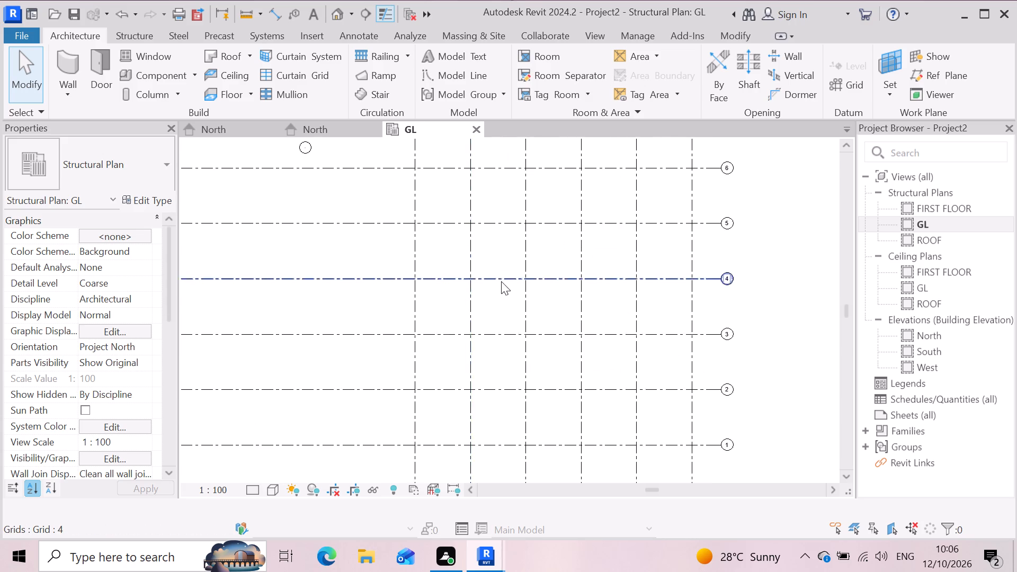
left_click_drag(501, 281, 501, 307)
scroll(434, 324, "down", 2)
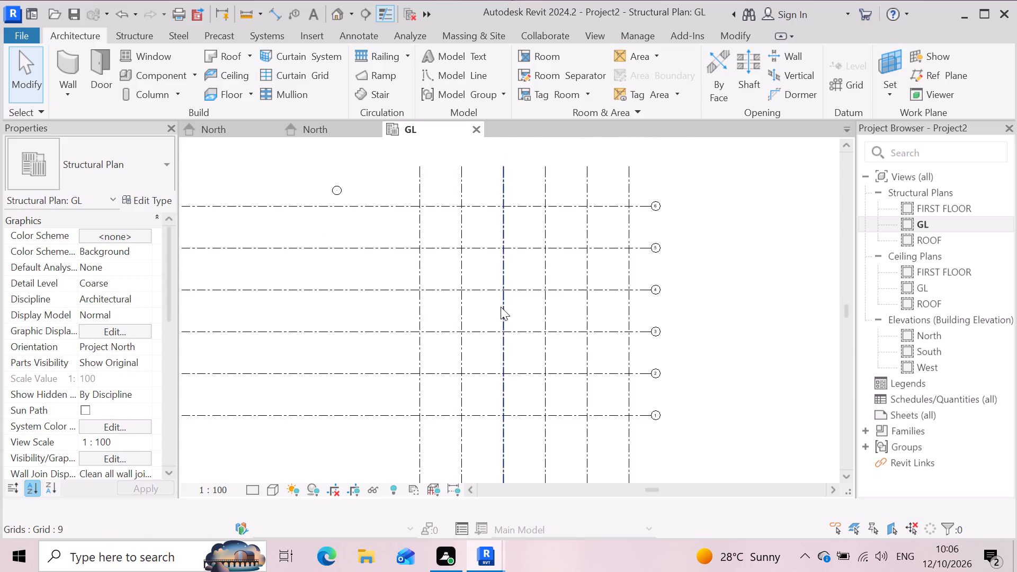
left_click_drag(501, 307, 386, 318)
scroll(501, 307, "up", 2)
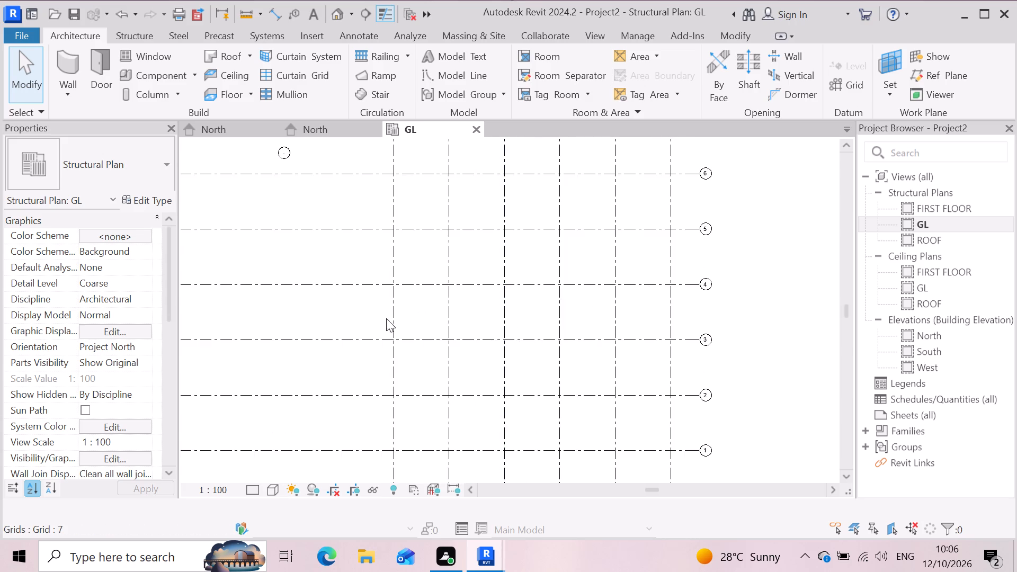
left_click_drag(386, 318, 266, 239)
left_click_drag(266, 239, 398, 268)
scroll(467, 180, "up", 2)
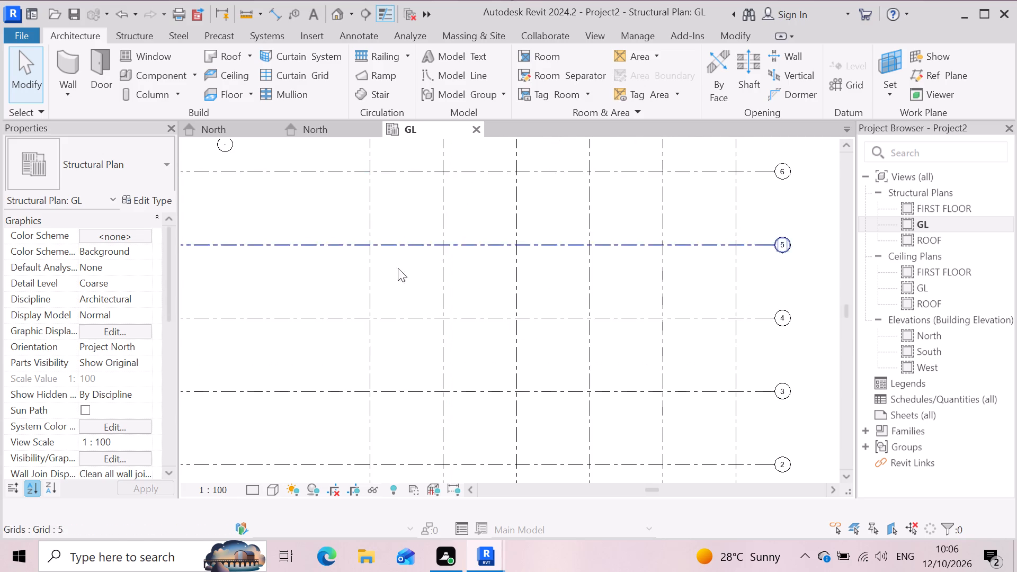
left_click_drag(398, 268, 445, 273)
scroll(395, 254, "down", 2)
scroll(448, 272, "up", 1)
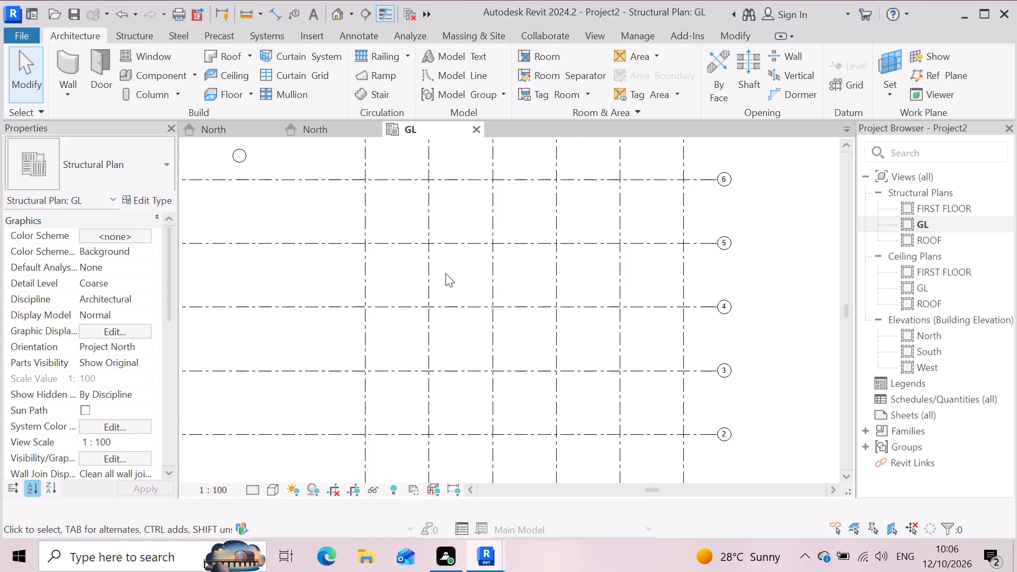
left_click_drag(445, 273, 498, 286)
scroll(436, 279, "down", 3)
scroll(497, 287, "down", 2)
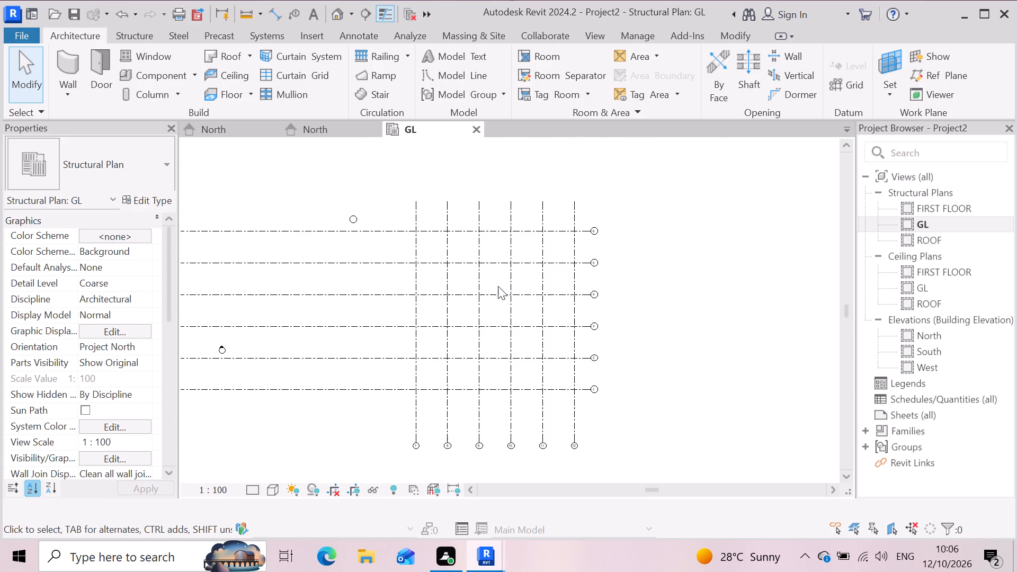
left_click_drag(498, 286, 547, 327)
scroll(489, 315, "up", 2)
scroll(547, 327, "down", 2)
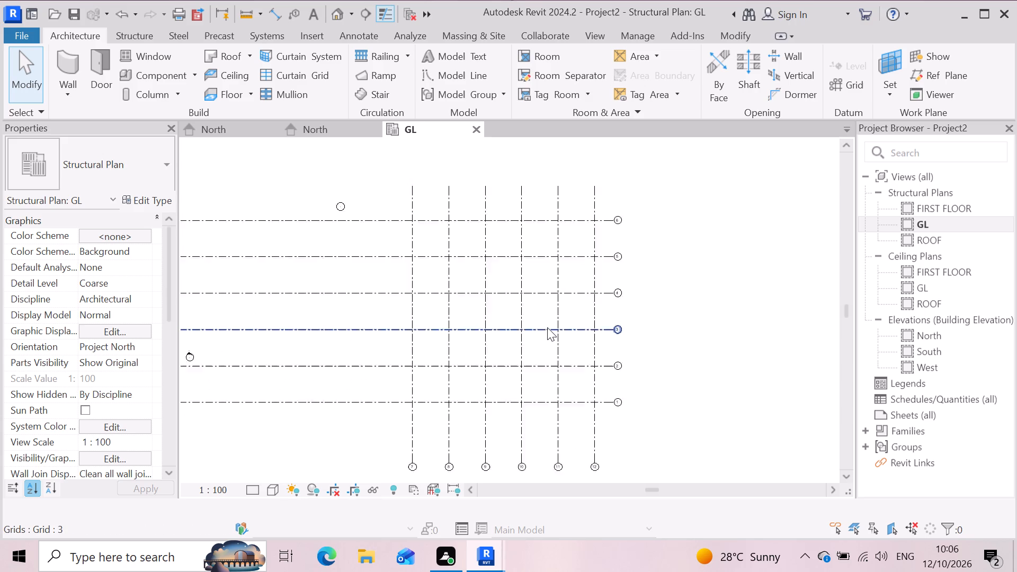
scroll(547, 327, "down", 1)
left_click_drag(547, 327, 517, 390)
scroll(547, 325, "down", 3)
Undo the earlier edits back past all grids on the GL plan and the renaming of the ROOF level.
key("ctrl+z")
key("z")
key("ctrl+z")
key("ctrl+z")
key("ctrl+z")
key("z")
key("ctrl+z")
key("ctrl+z")
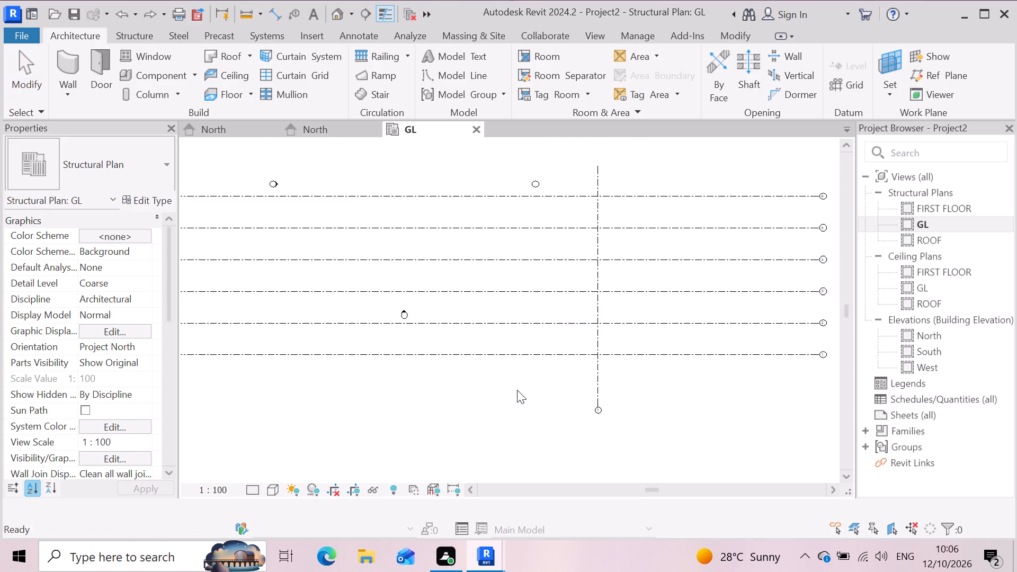
left_click_drag(517, 390, 513, 395)
key("ctrl+z")
key("ctrl+z")
key("ctrl+z")
key("ctrl+z")
key("ctrl+z")
key("ctrl+z")
key("ctrl+z")
key("ctrl+z")
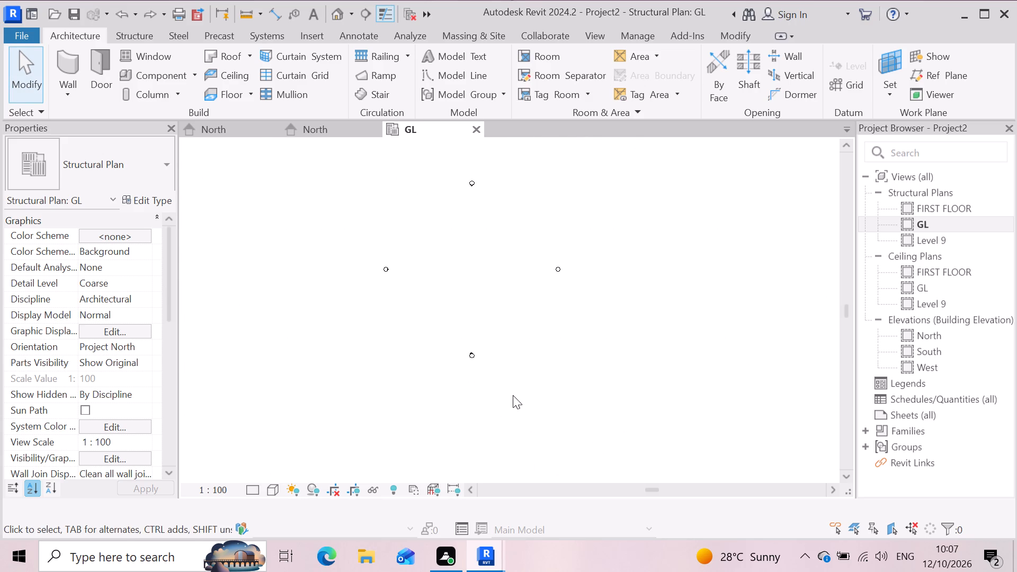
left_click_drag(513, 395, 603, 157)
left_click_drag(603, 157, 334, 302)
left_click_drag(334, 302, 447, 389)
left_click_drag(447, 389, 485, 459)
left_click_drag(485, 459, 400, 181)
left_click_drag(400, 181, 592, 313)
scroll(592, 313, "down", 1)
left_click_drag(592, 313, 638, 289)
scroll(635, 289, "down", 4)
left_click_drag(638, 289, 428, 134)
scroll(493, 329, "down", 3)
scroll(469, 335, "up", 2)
Draw a horizontal grid line with the Line option and 0.0 offset, starting right of the lower elevation marker on the GL plan.
left_click_drag(428, 134, 856, 92)
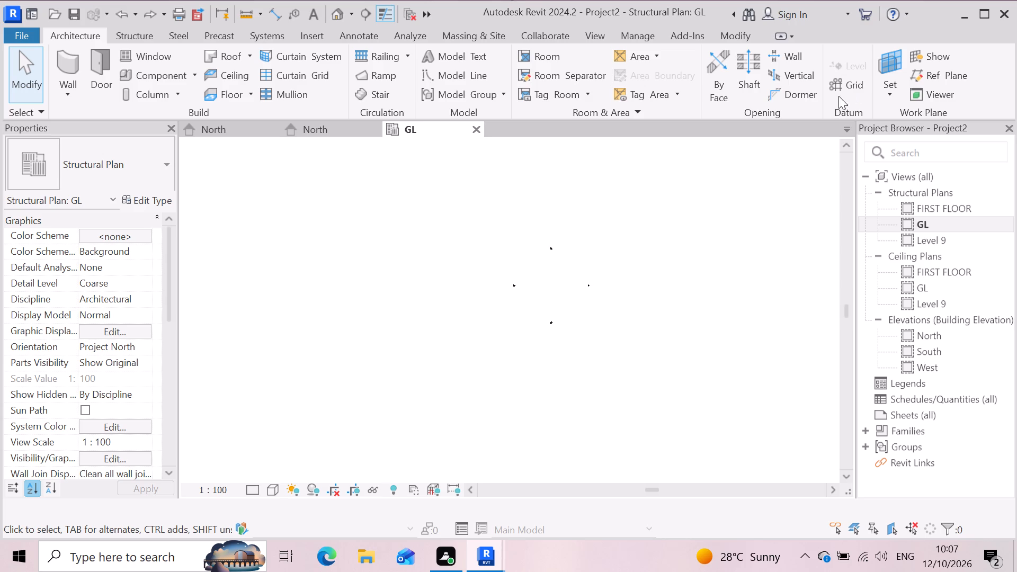
left_click(840, 85)
scroll(655, 295, "up", 6)
left_click(686, 58)
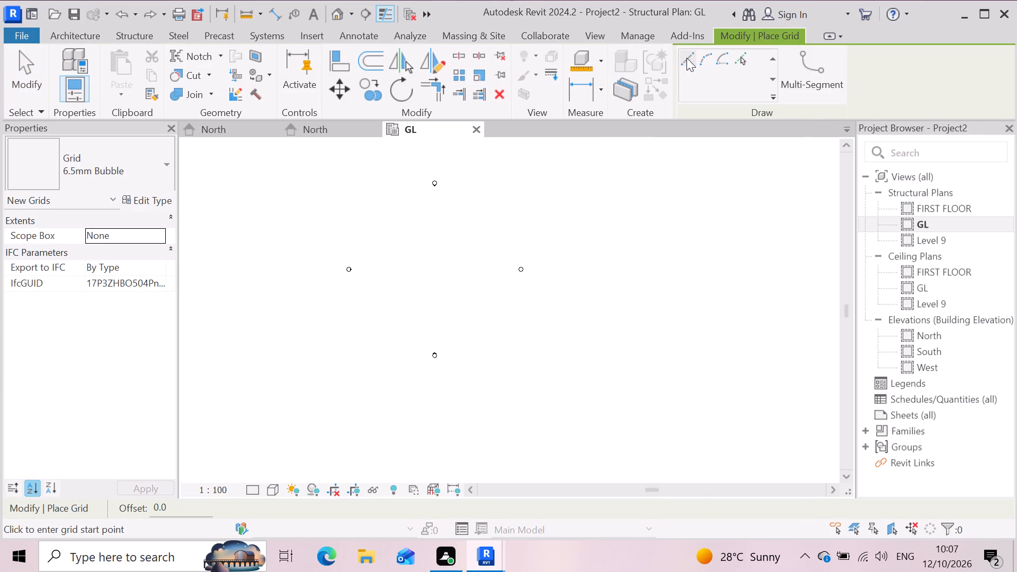
left_click(484, 352)
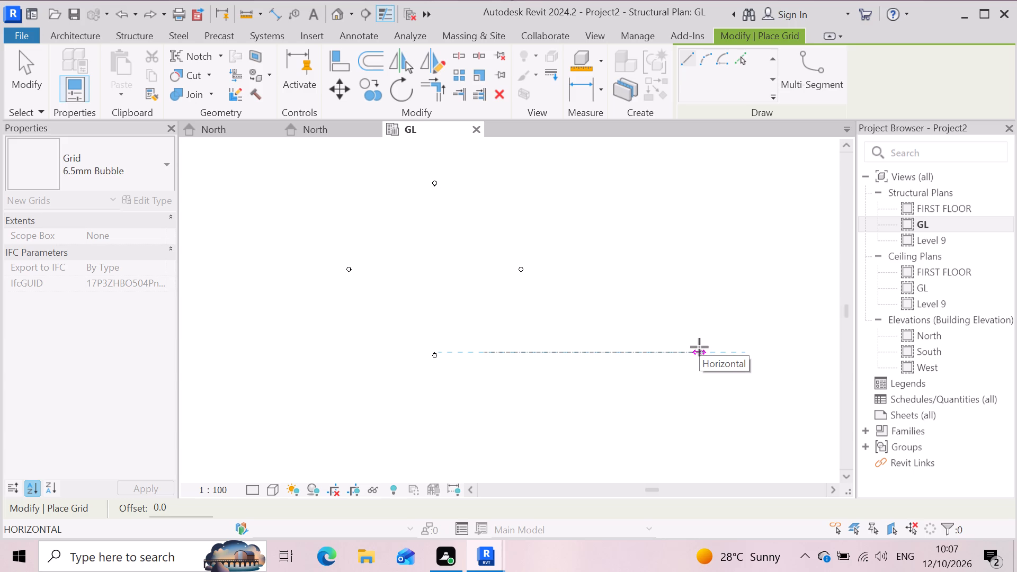
left_click(720, 348)
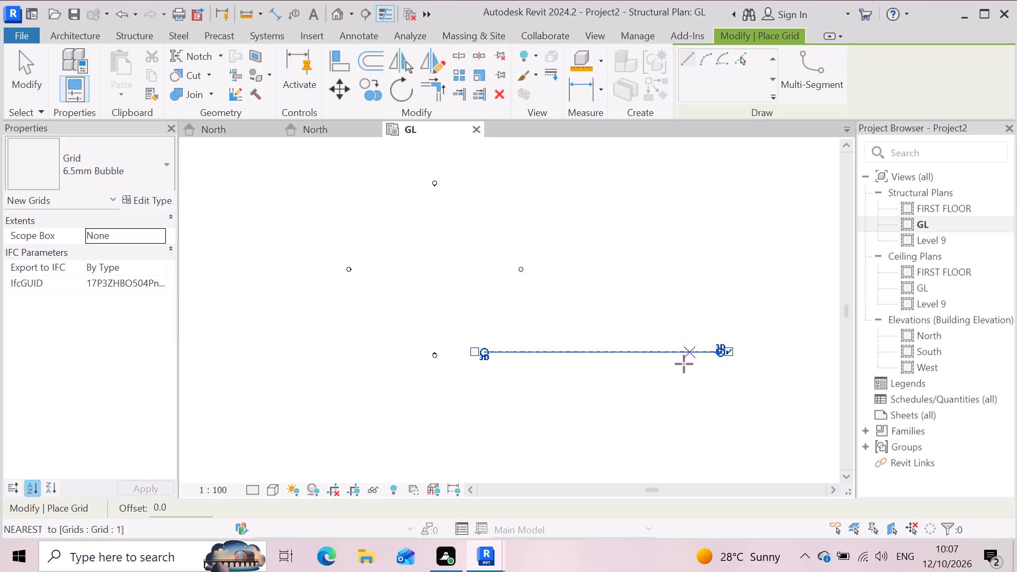
scroll(668, 375, "up", 2)
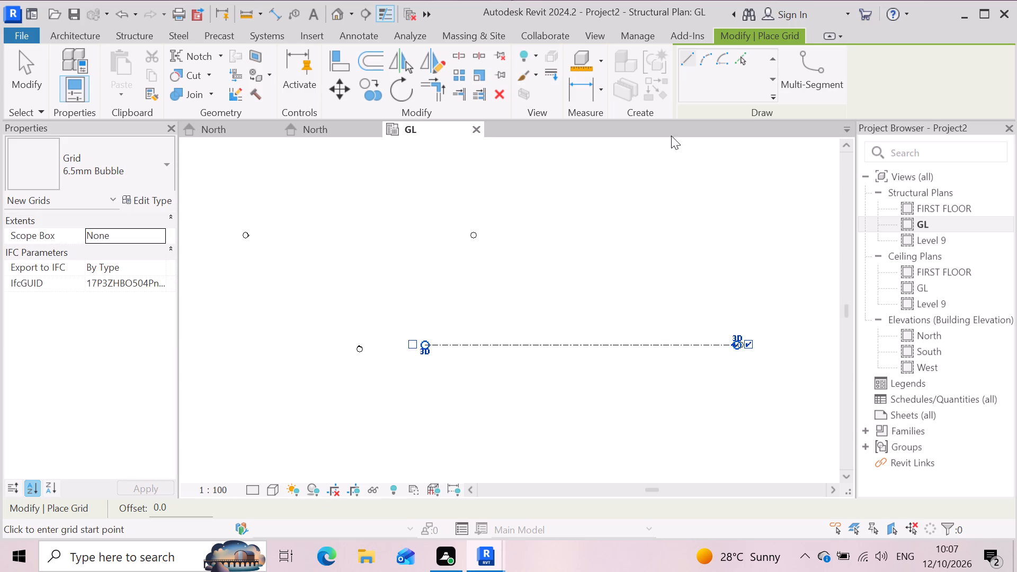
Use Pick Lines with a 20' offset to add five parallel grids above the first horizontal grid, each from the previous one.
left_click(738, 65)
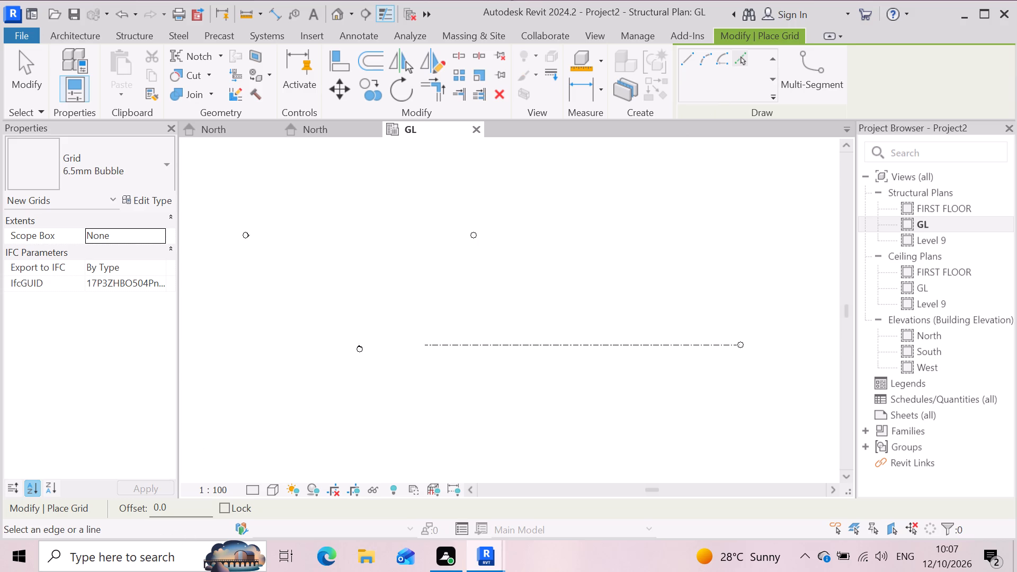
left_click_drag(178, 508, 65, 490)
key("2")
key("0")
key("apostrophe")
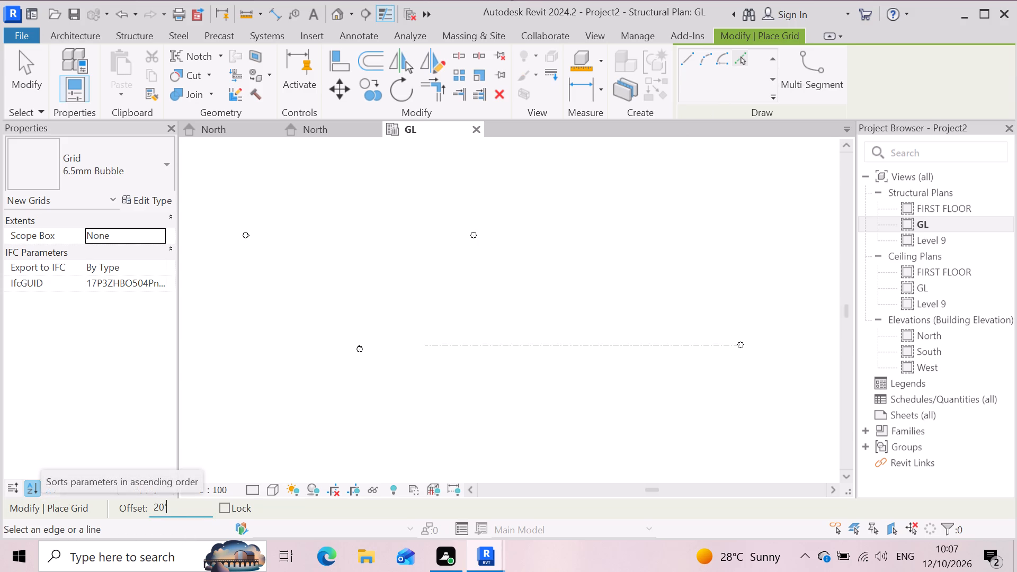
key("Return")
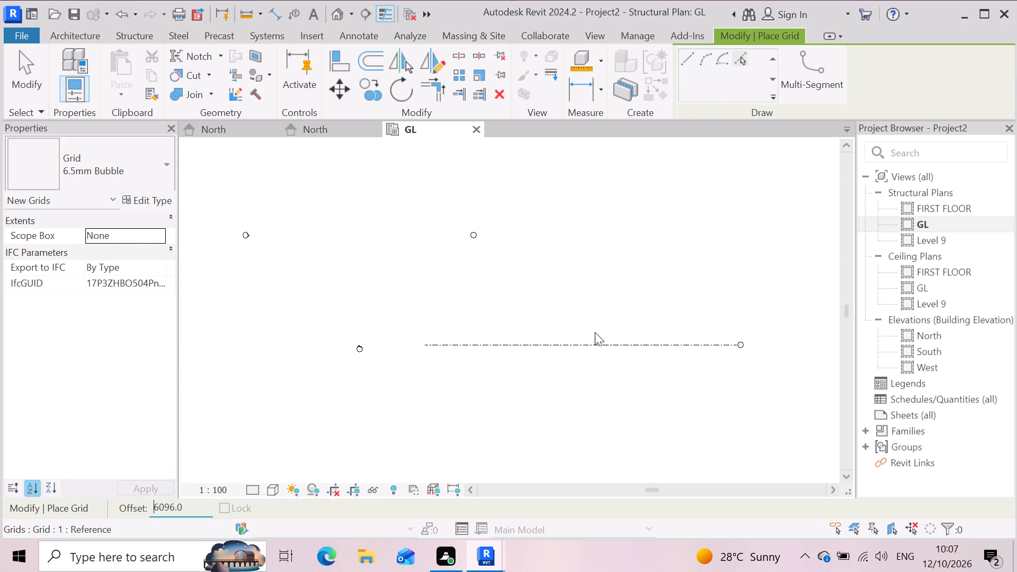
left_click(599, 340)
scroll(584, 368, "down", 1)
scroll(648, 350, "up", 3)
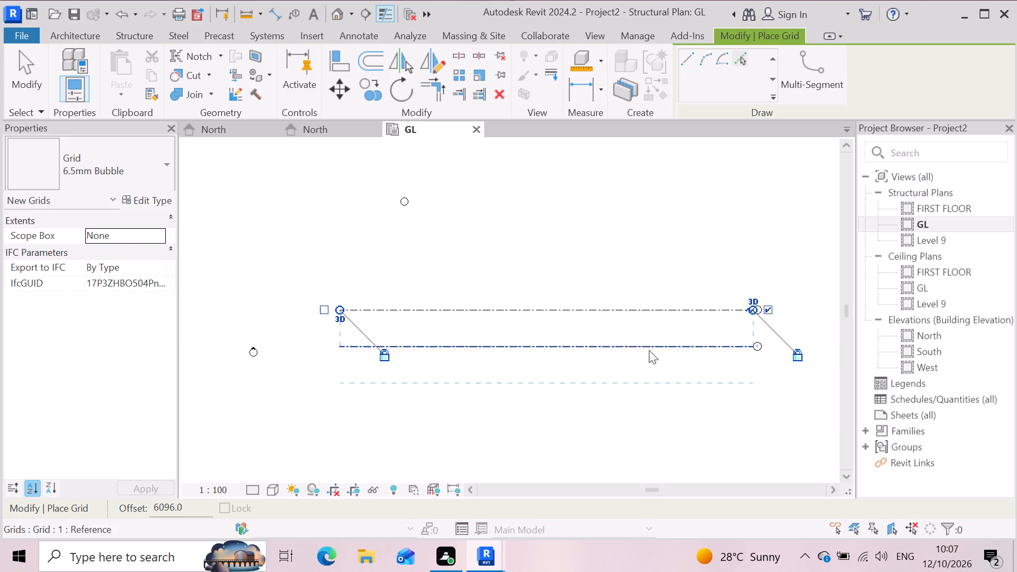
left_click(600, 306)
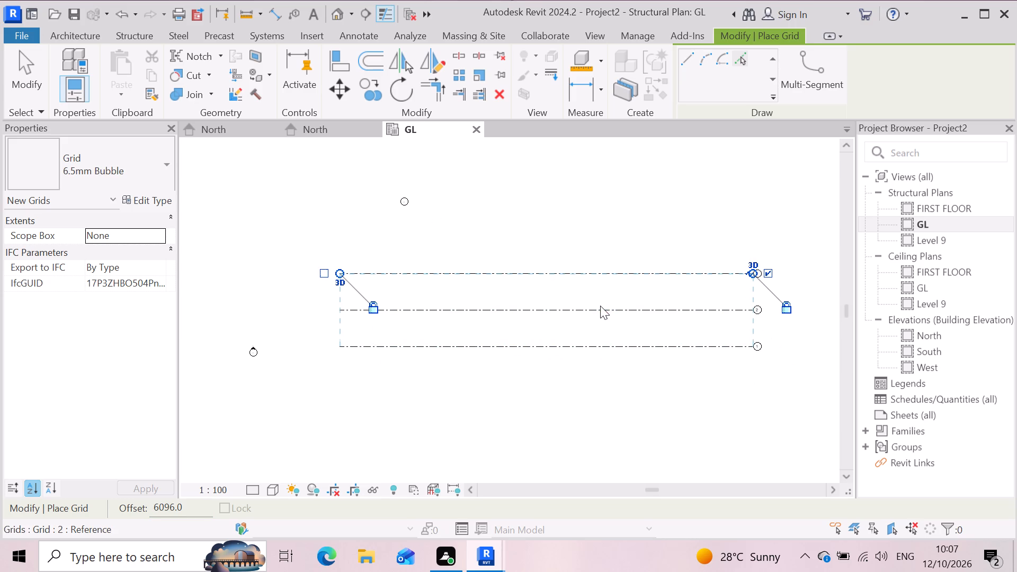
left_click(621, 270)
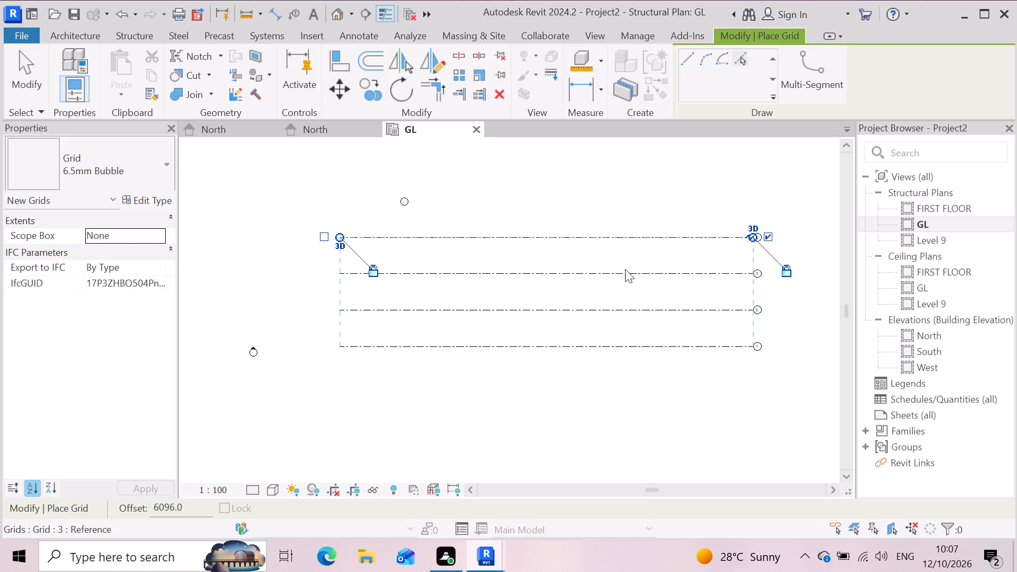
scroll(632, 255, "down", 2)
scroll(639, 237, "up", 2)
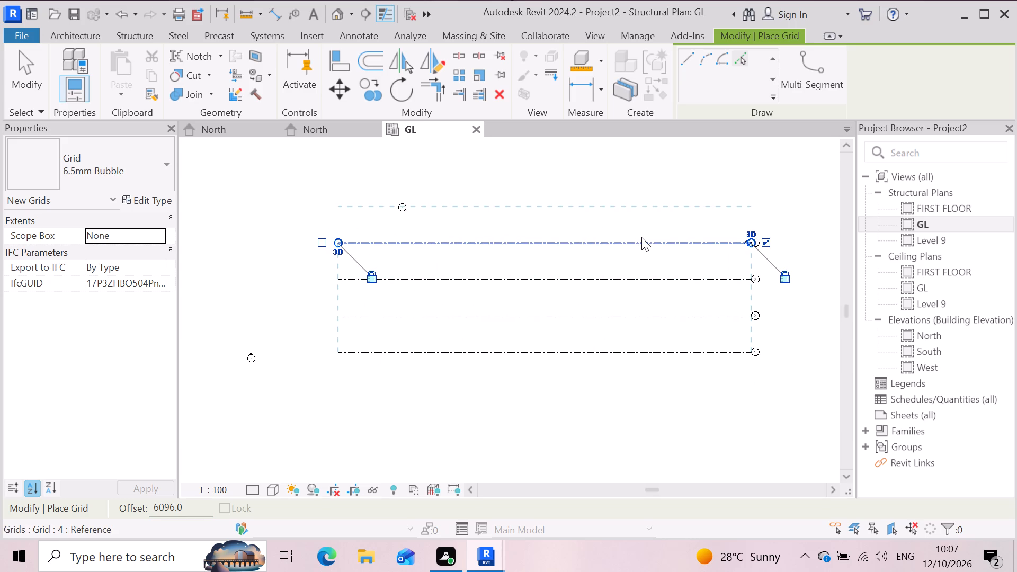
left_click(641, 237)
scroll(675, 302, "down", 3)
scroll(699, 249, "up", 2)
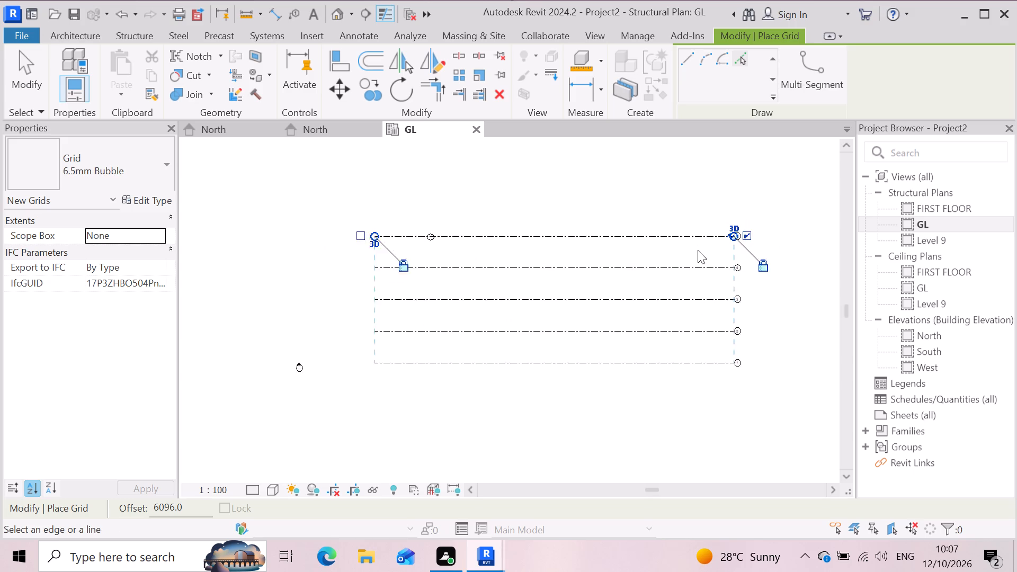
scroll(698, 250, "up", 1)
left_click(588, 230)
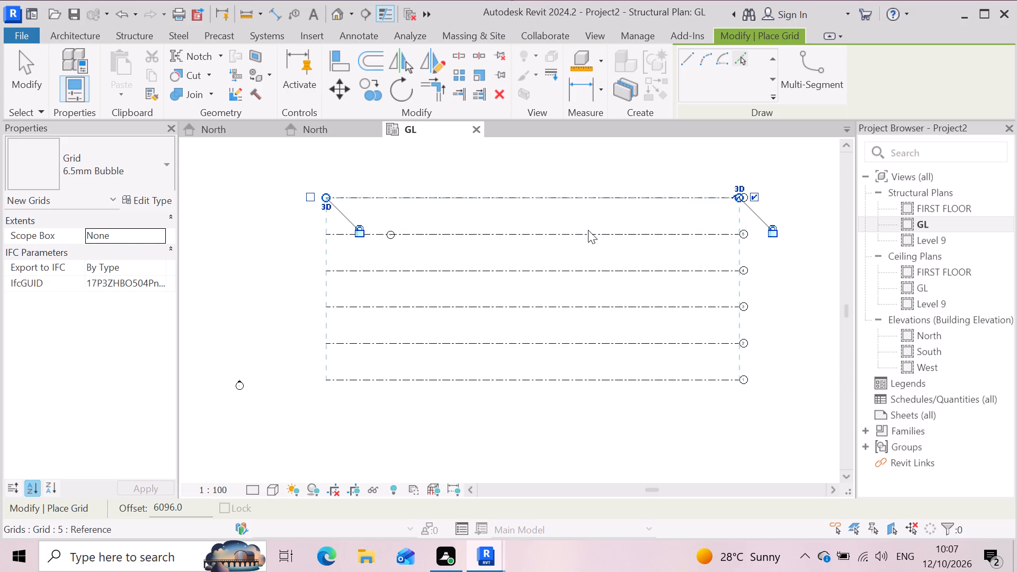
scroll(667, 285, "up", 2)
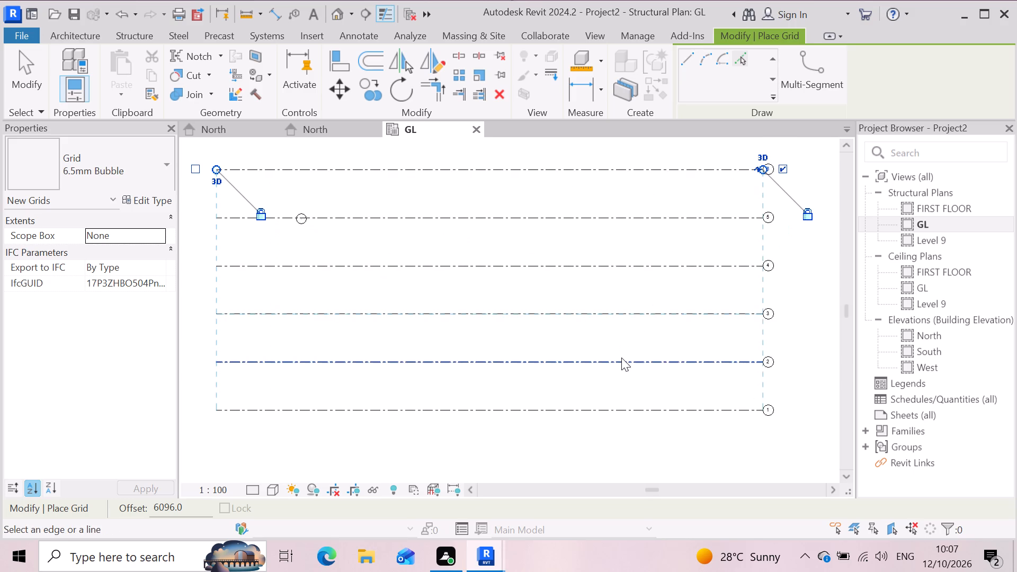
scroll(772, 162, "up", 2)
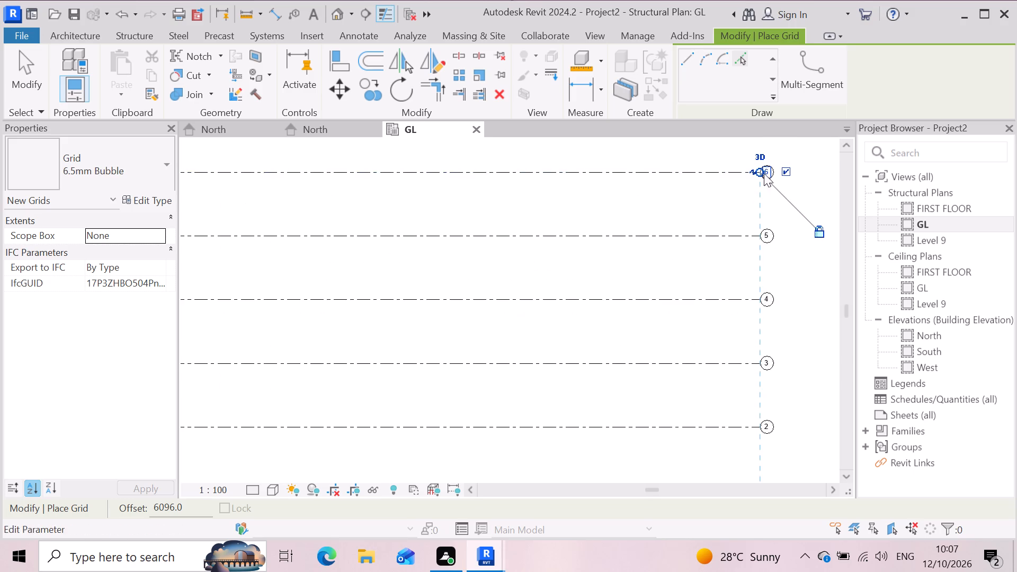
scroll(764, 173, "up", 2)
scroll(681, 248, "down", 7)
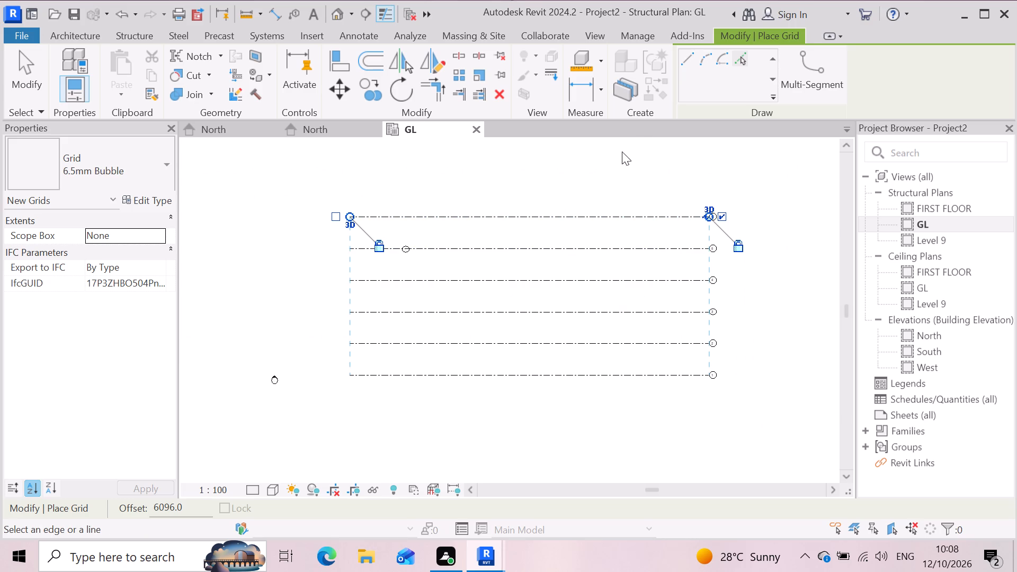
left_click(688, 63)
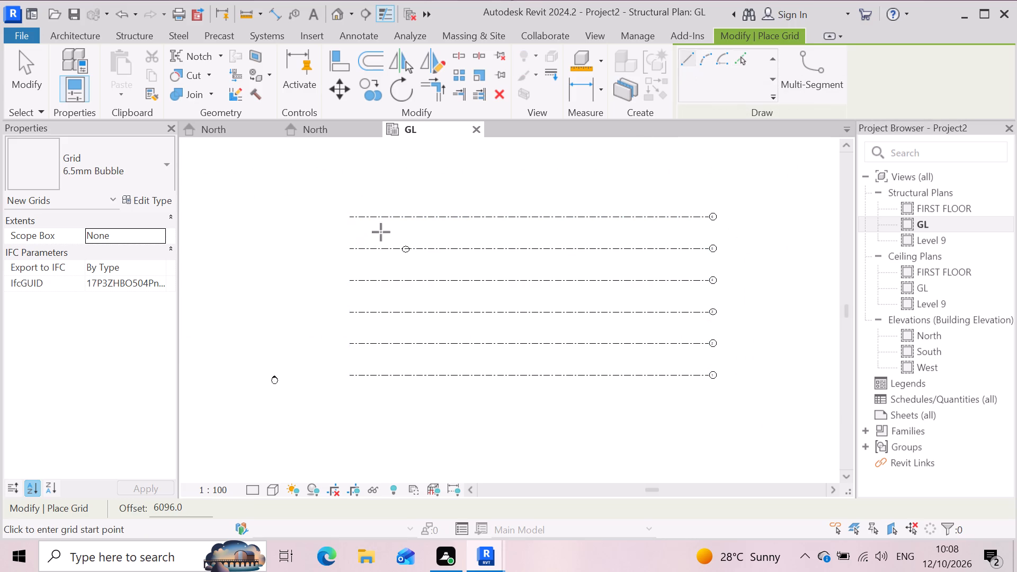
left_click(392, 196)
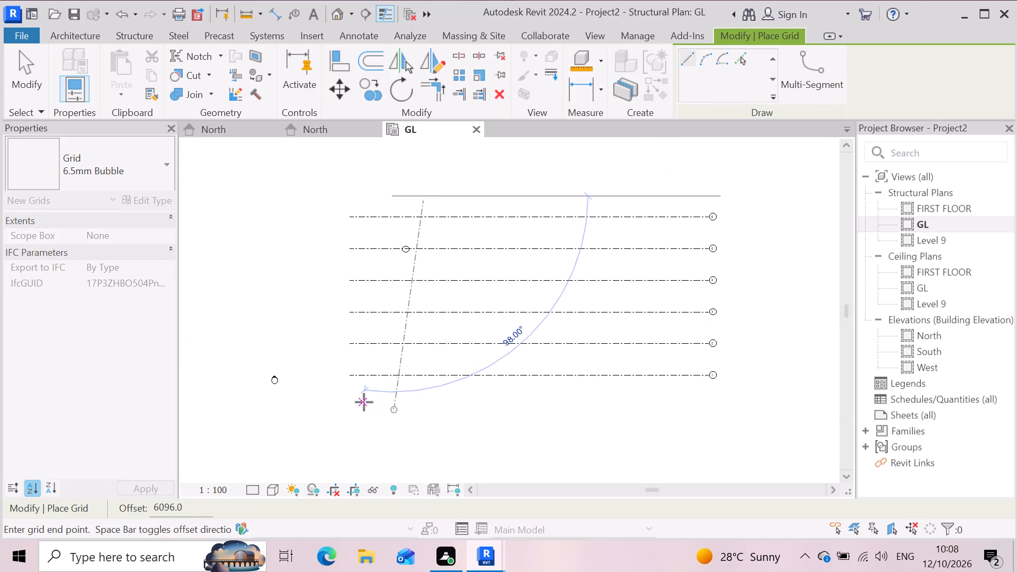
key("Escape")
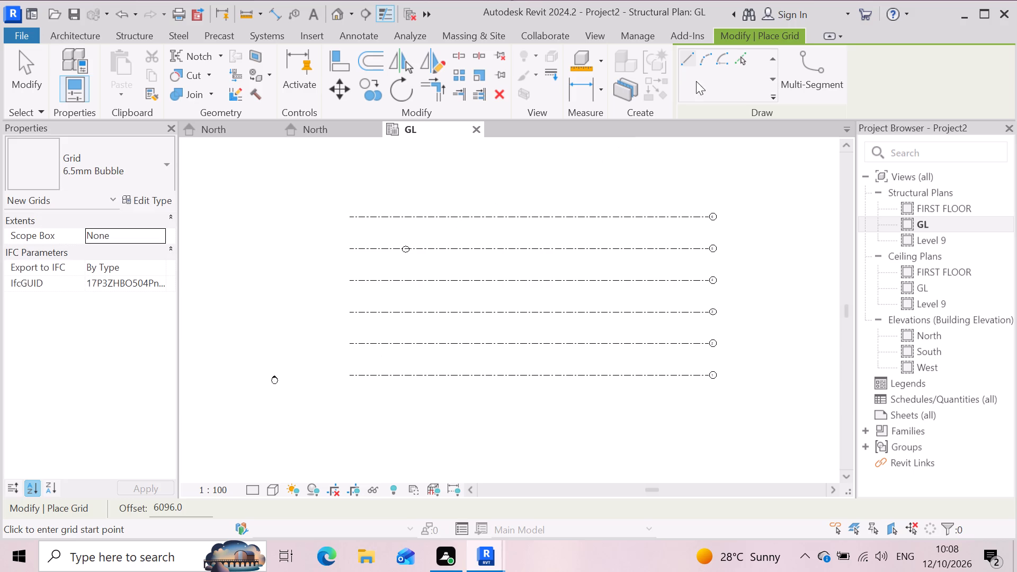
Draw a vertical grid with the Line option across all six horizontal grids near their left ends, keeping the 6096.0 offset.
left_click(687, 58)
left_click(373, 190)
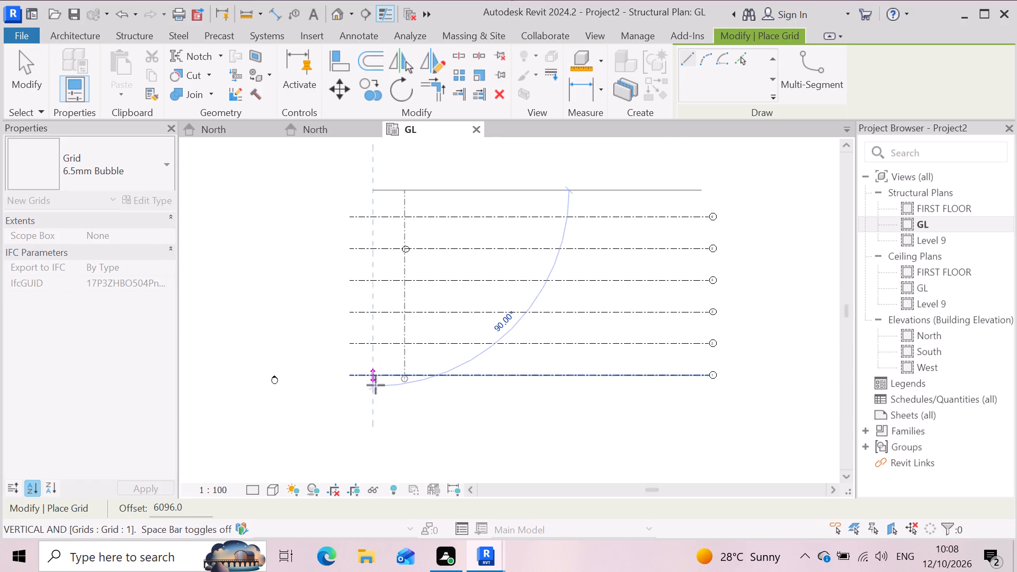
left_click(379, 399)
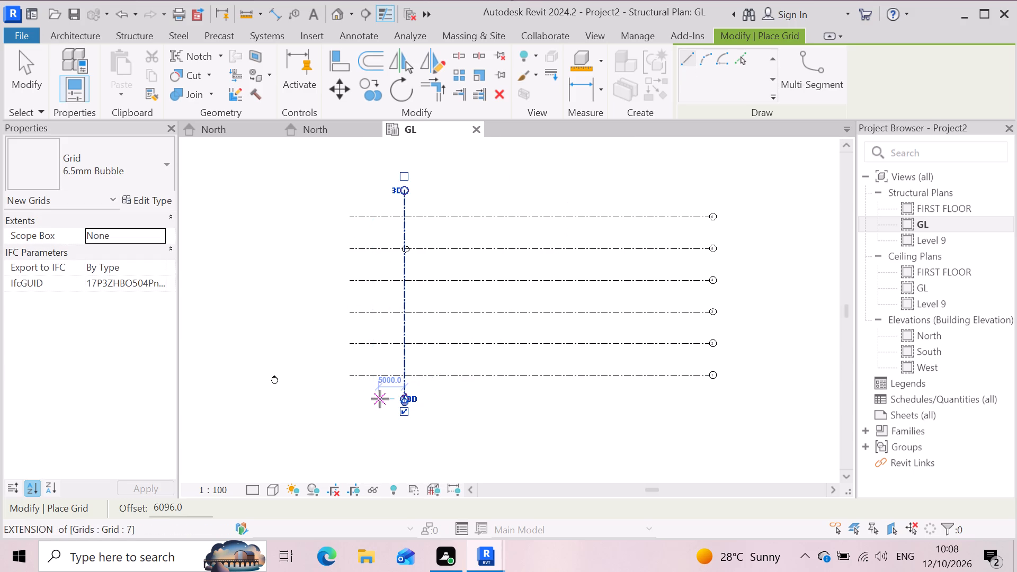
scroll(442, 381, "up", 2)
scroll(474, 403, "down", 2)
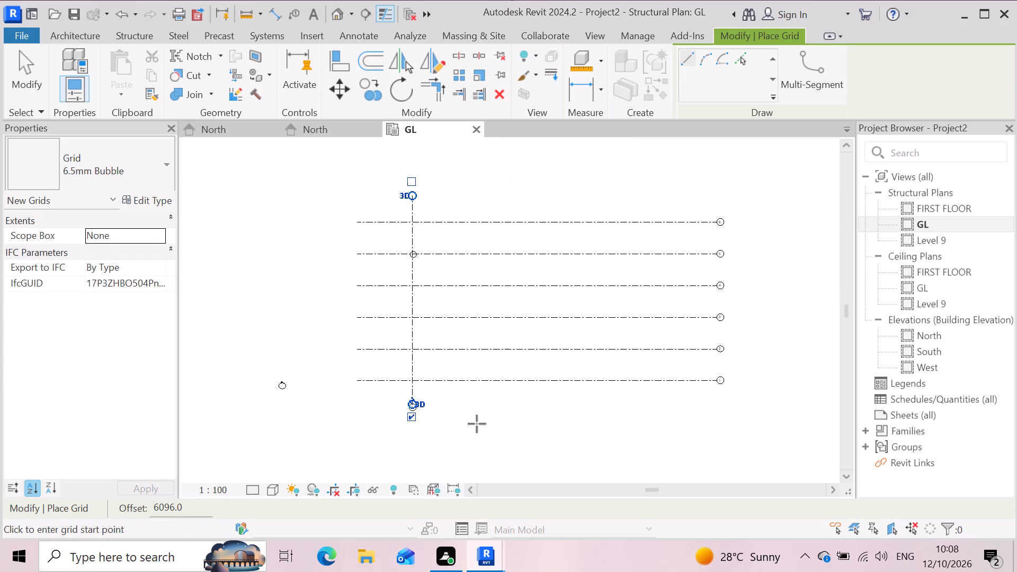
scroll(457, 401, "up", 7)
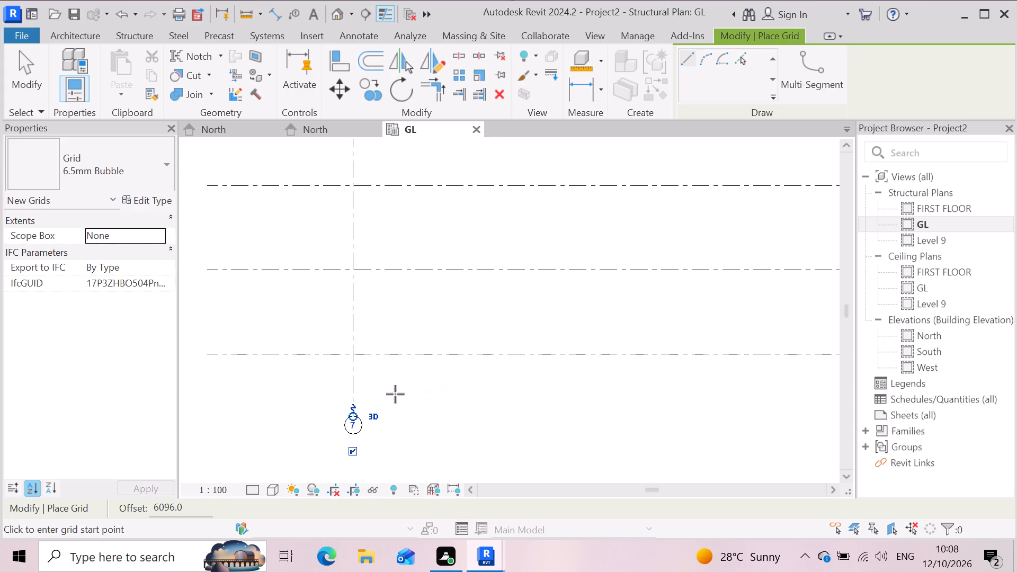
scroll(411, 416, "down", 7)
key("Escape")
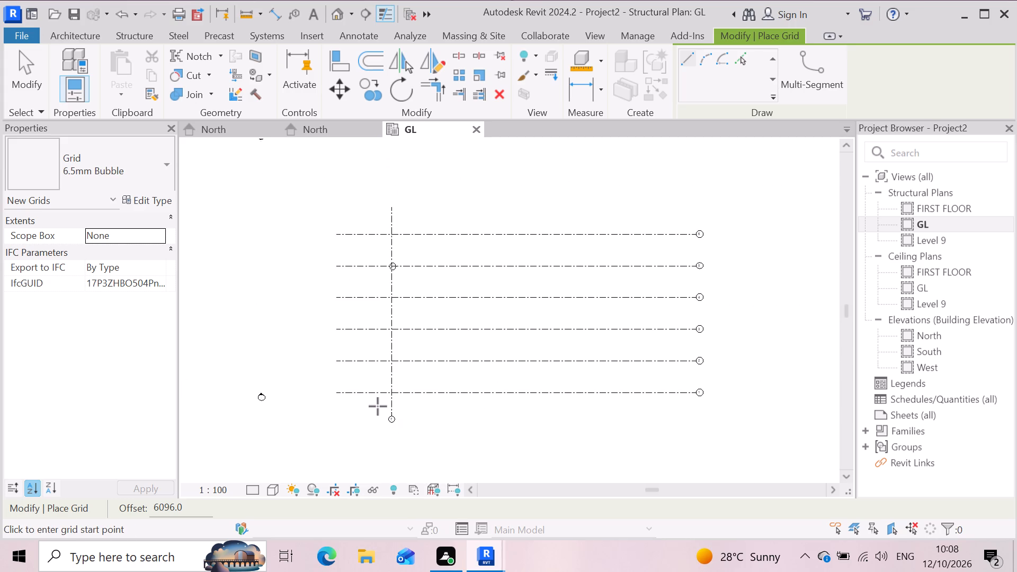
Undo the vertical grid, all horizontal grids and the preceding level edits, back to the GL, Level 8, Level 9 and ROOF plans.
key("ctrl+z")
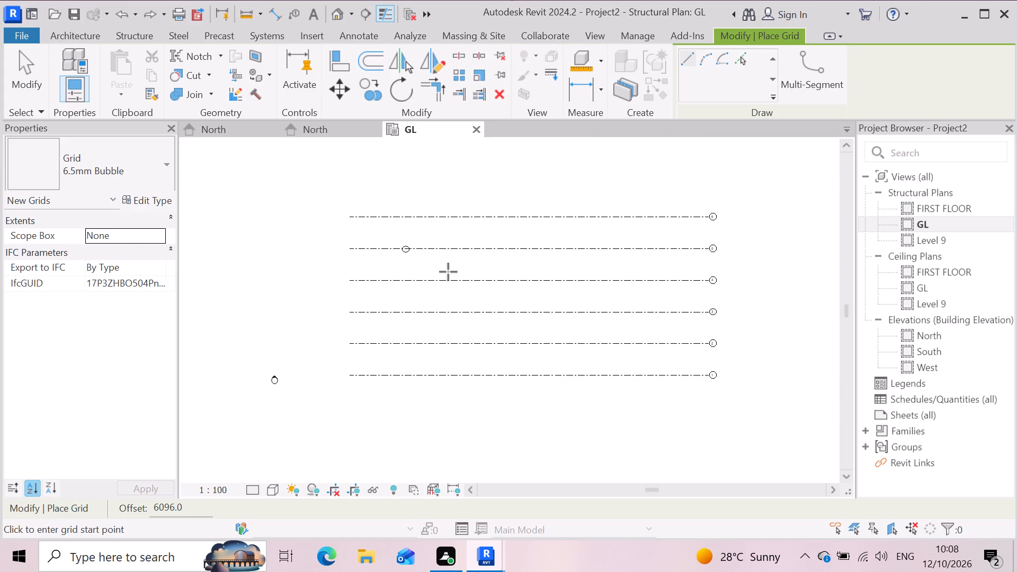
scroll(411, 247, "up", 3)
key("Escape")
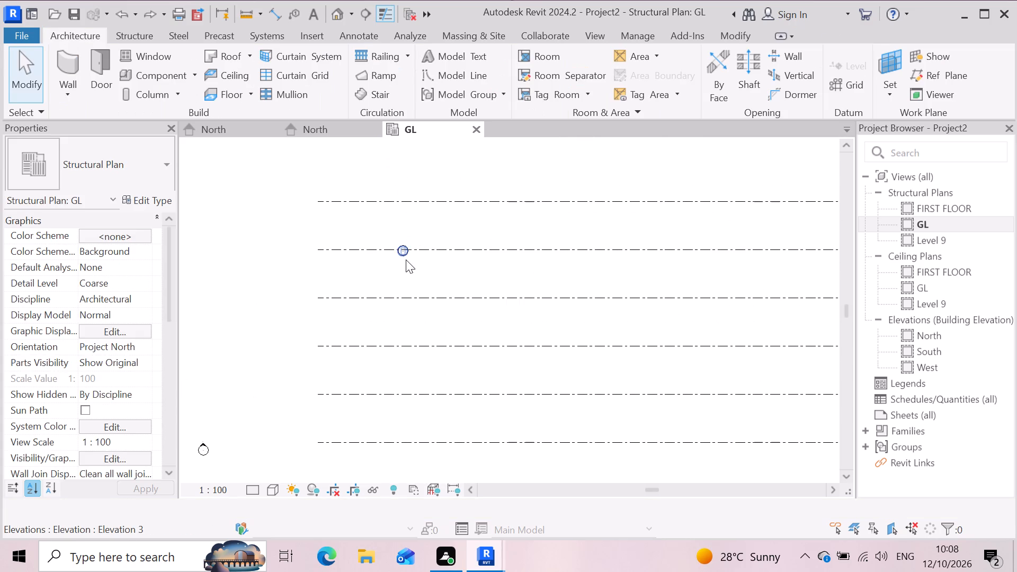
key("ctrl+z")
key("ctrl+z")
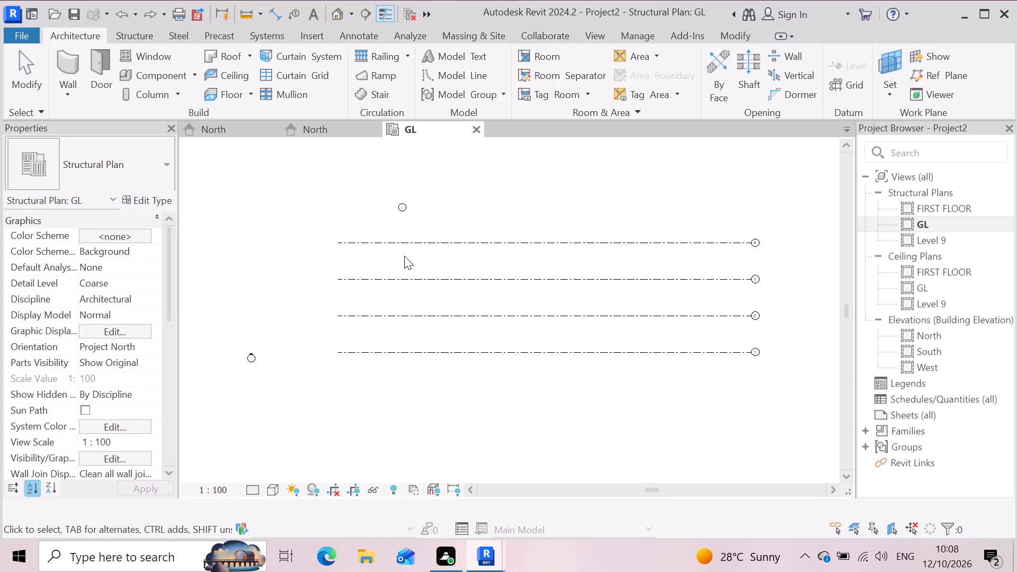
scroll(406, 211, "up", 3)
key("ctrl+z")
key("ctrl+z")
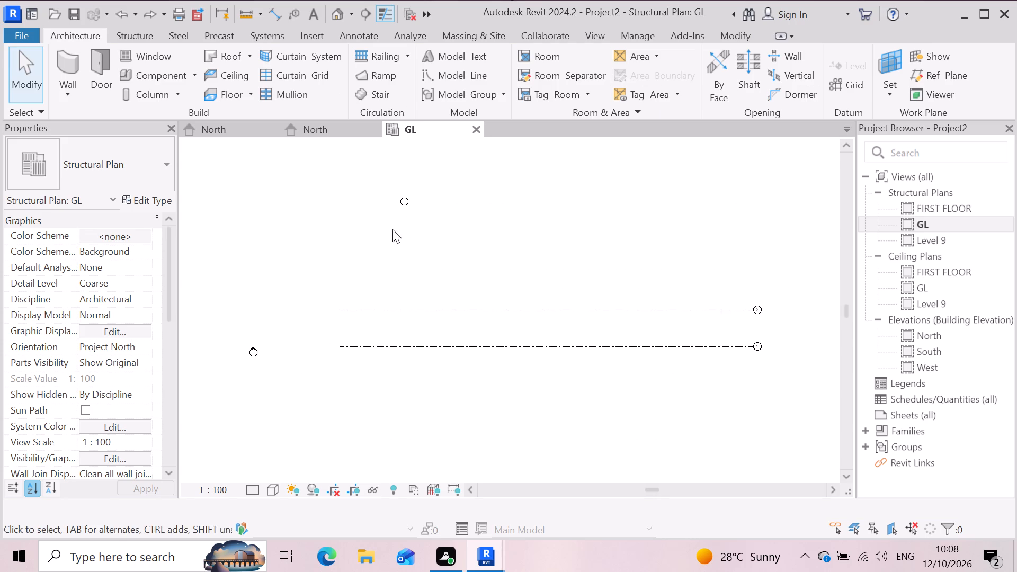
key("ctrl+z")
key("ctrl+z")
key("ctrl+z")
key("ctrl+z")
scroll(387, 232, "down", 7)
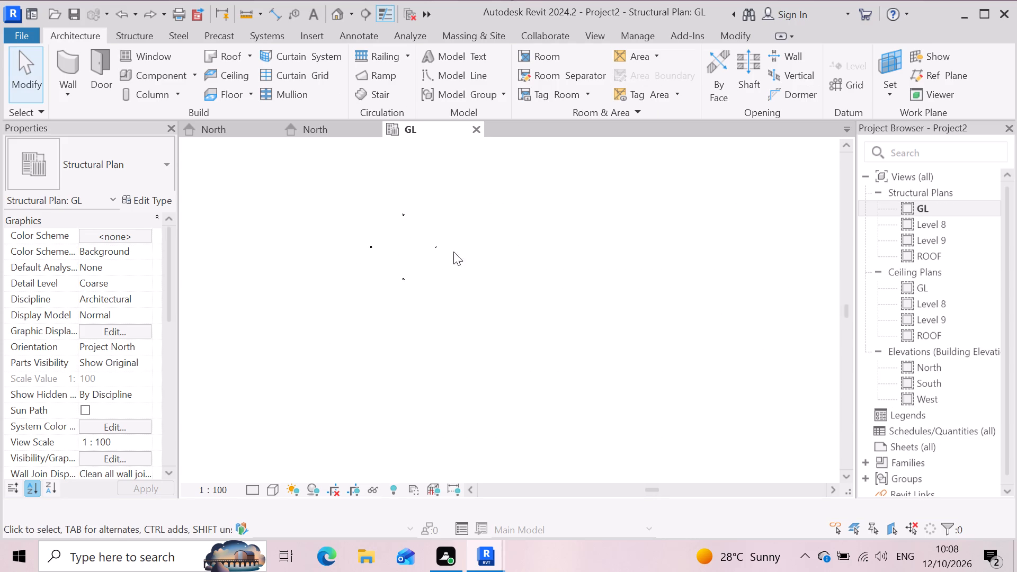
Draw a horizontal grid line with the Line option and 0.0 offset, below and to the right of the elevation markers.
left_click(847, 82)
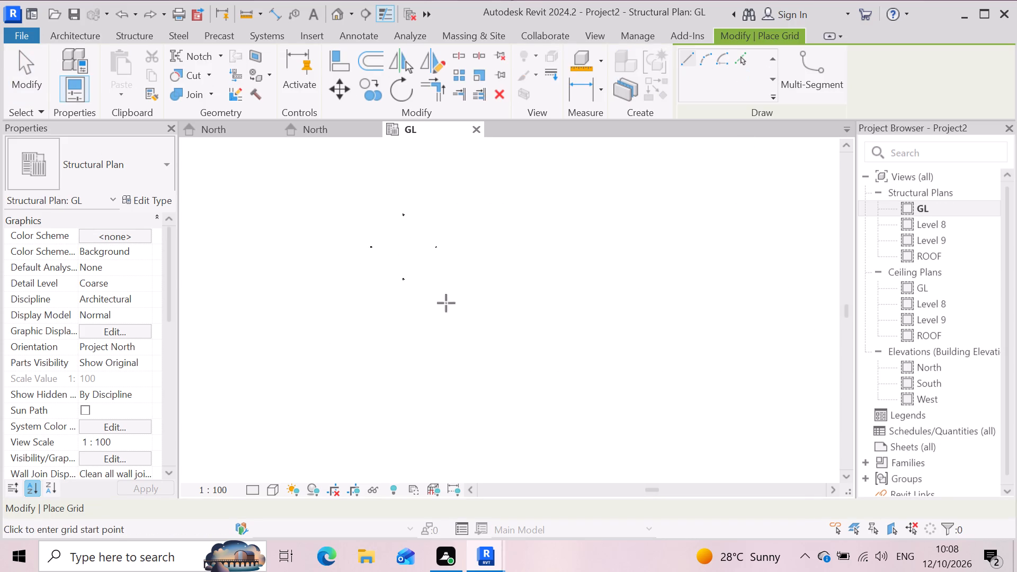
left_click(468, 347)
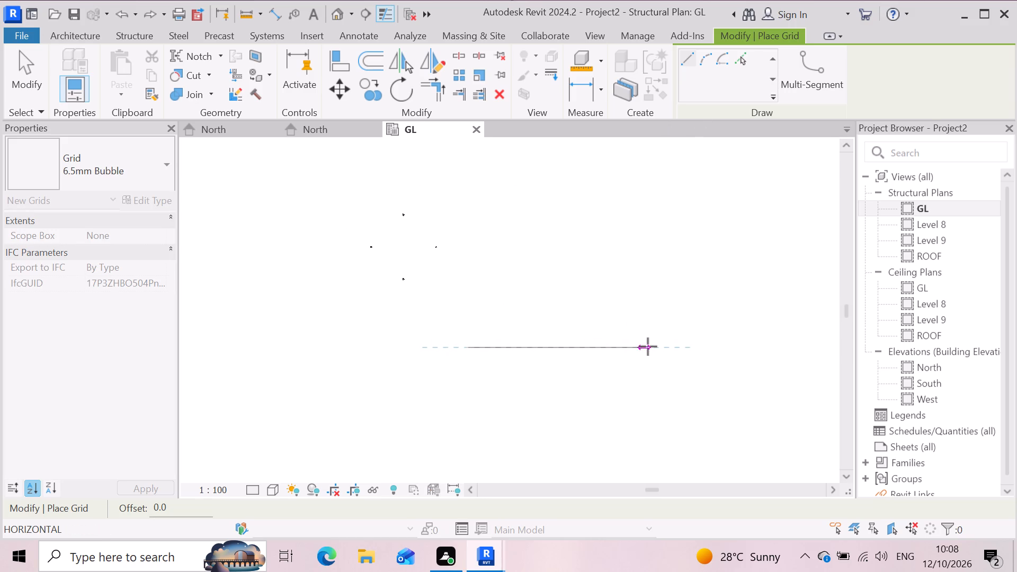
left_click(652, 347)
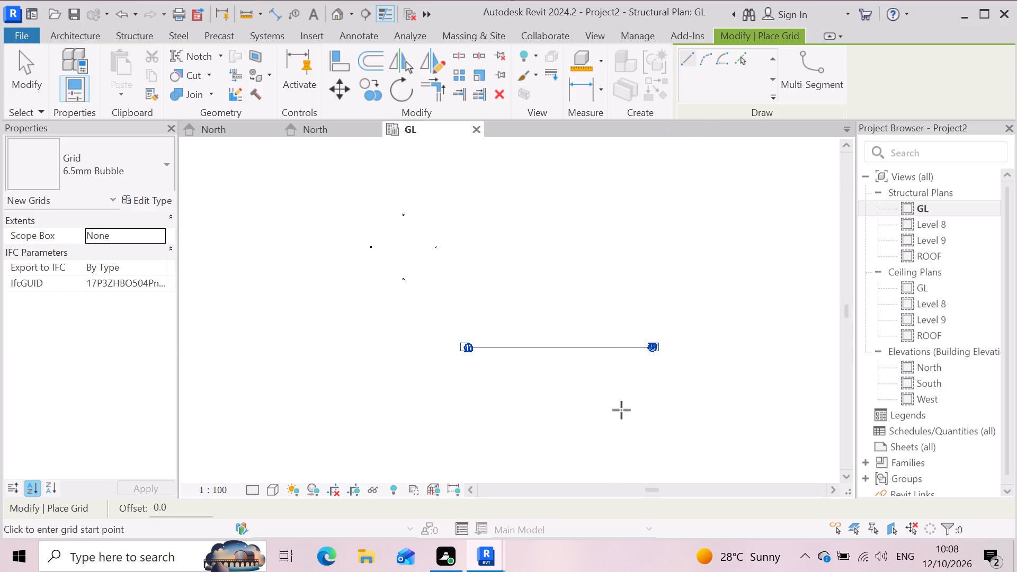
key("Escape")
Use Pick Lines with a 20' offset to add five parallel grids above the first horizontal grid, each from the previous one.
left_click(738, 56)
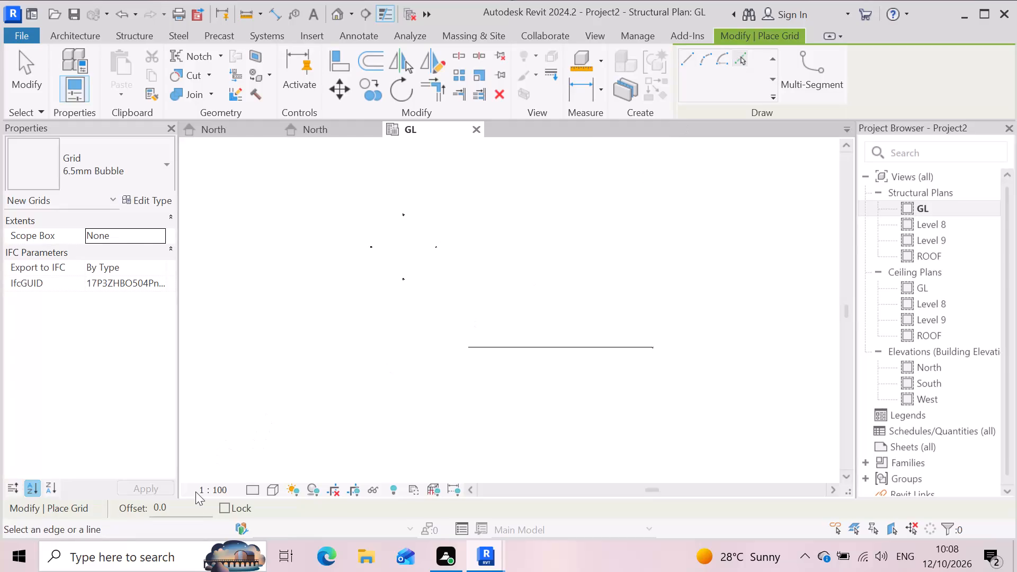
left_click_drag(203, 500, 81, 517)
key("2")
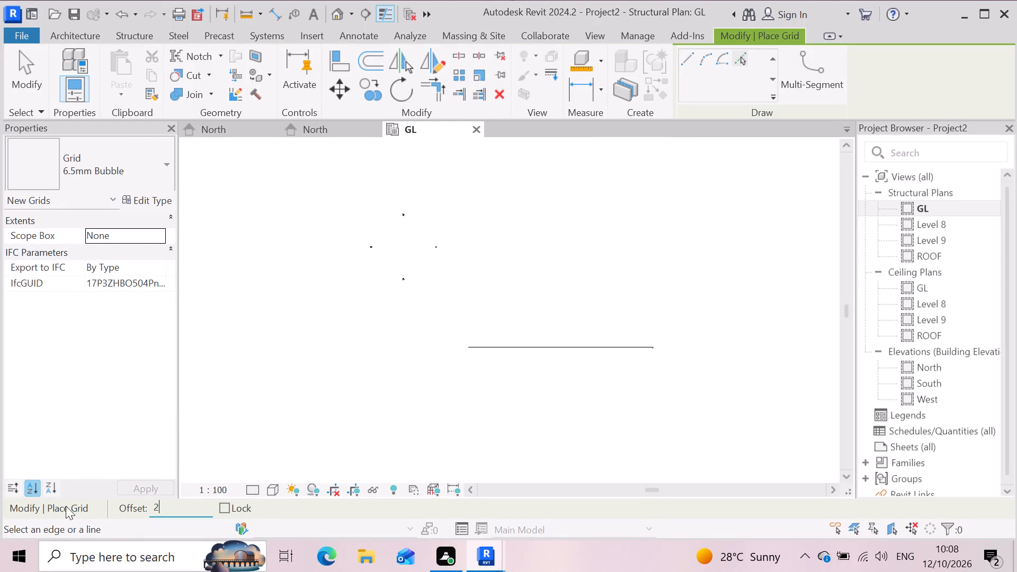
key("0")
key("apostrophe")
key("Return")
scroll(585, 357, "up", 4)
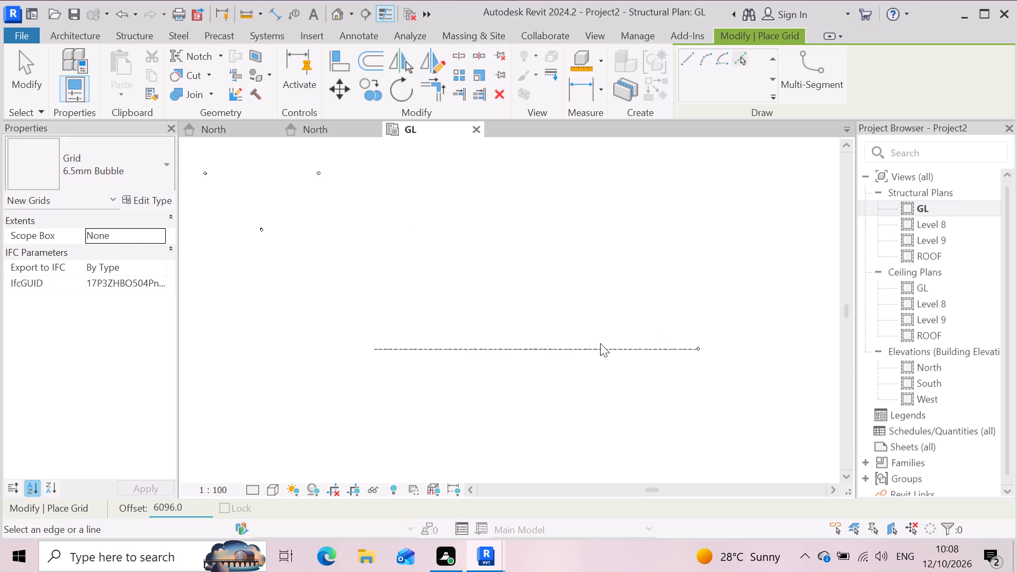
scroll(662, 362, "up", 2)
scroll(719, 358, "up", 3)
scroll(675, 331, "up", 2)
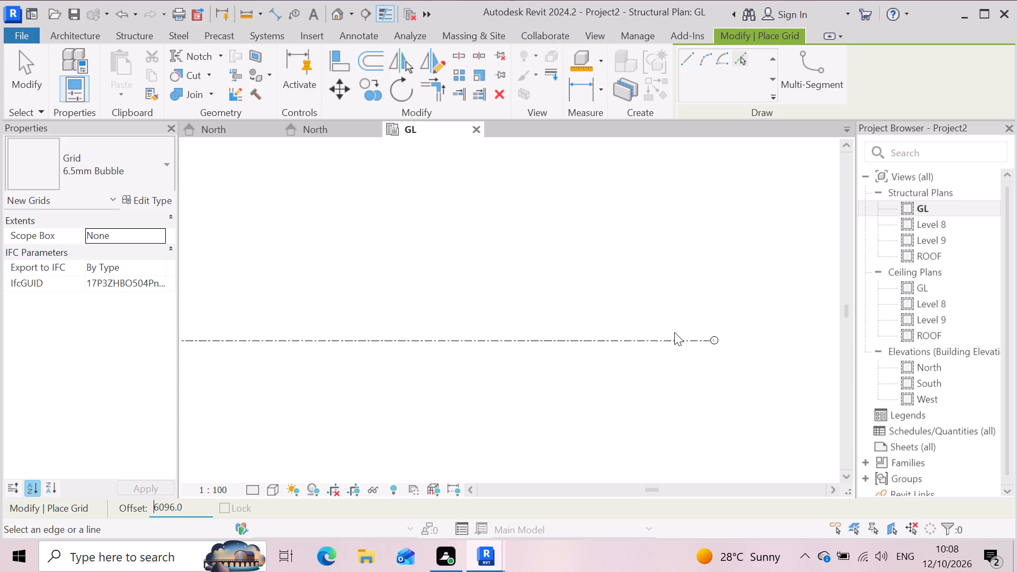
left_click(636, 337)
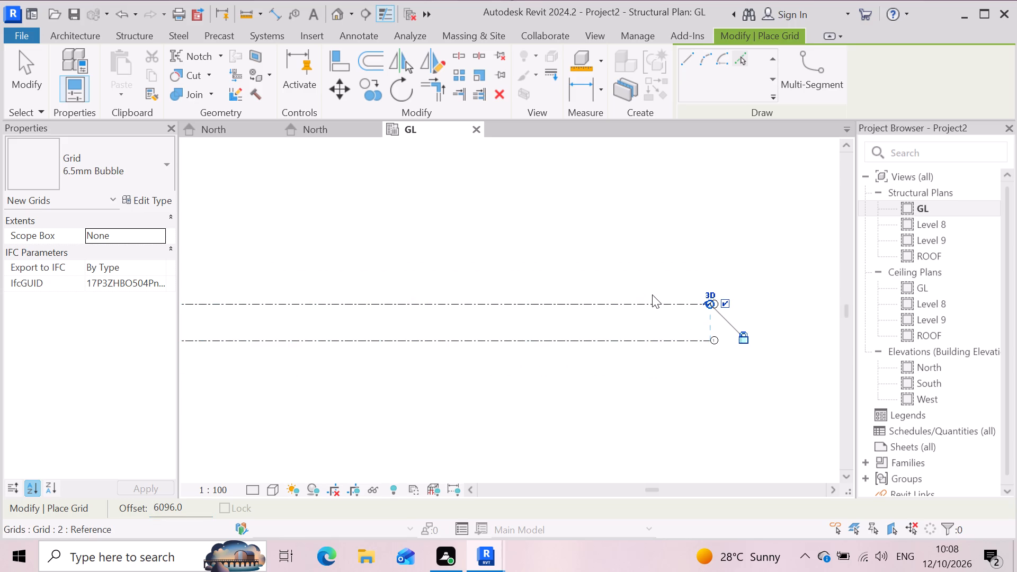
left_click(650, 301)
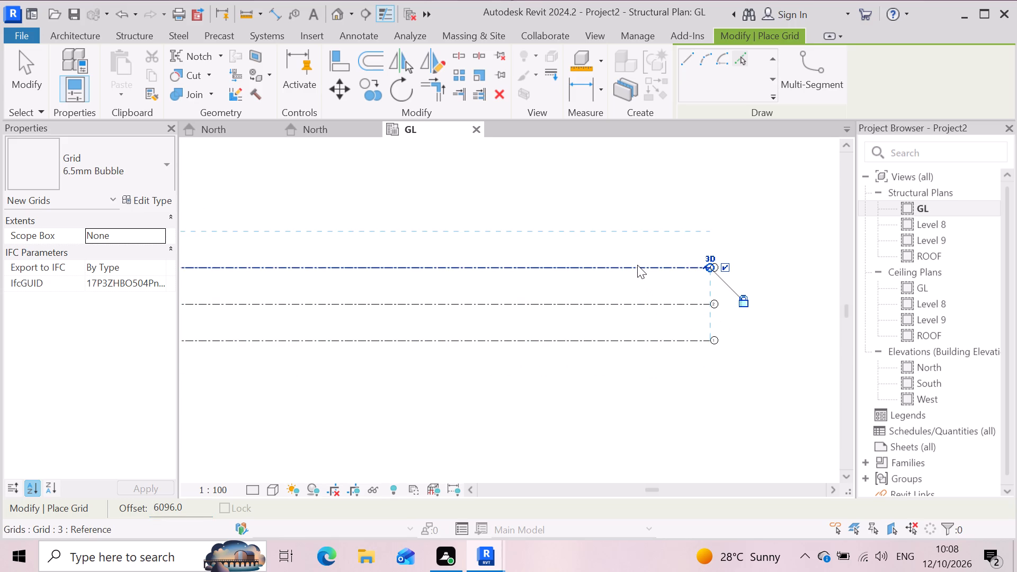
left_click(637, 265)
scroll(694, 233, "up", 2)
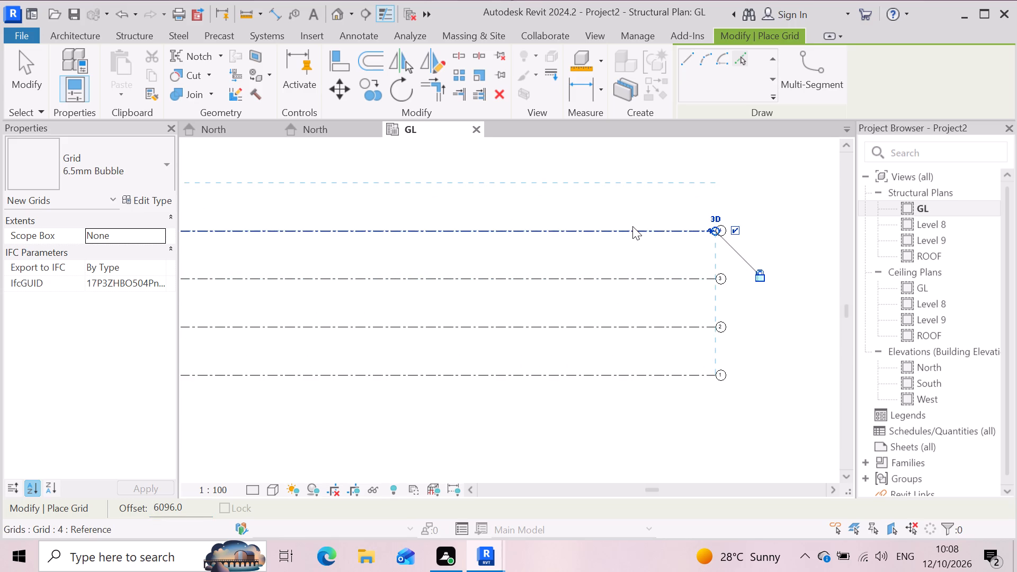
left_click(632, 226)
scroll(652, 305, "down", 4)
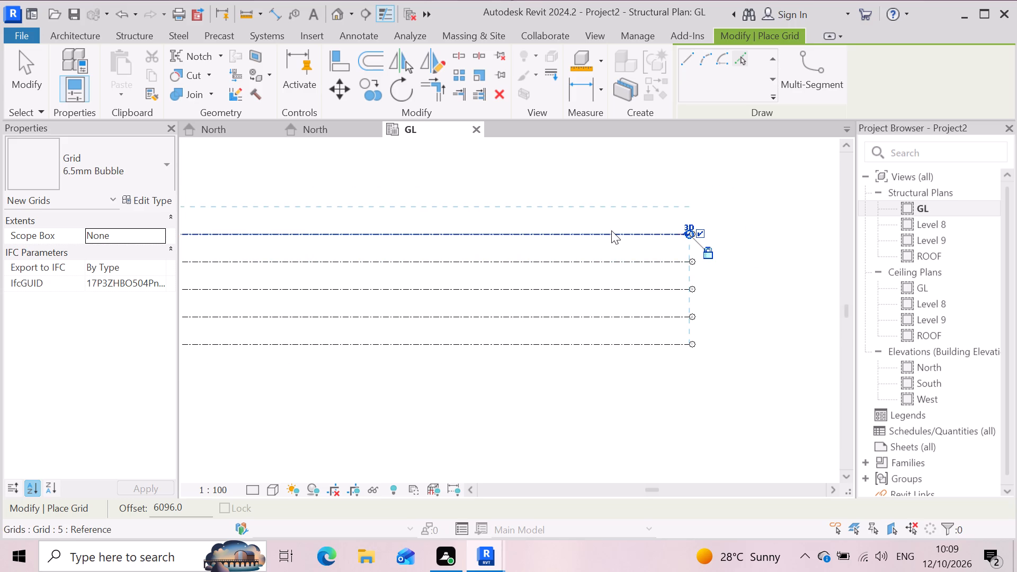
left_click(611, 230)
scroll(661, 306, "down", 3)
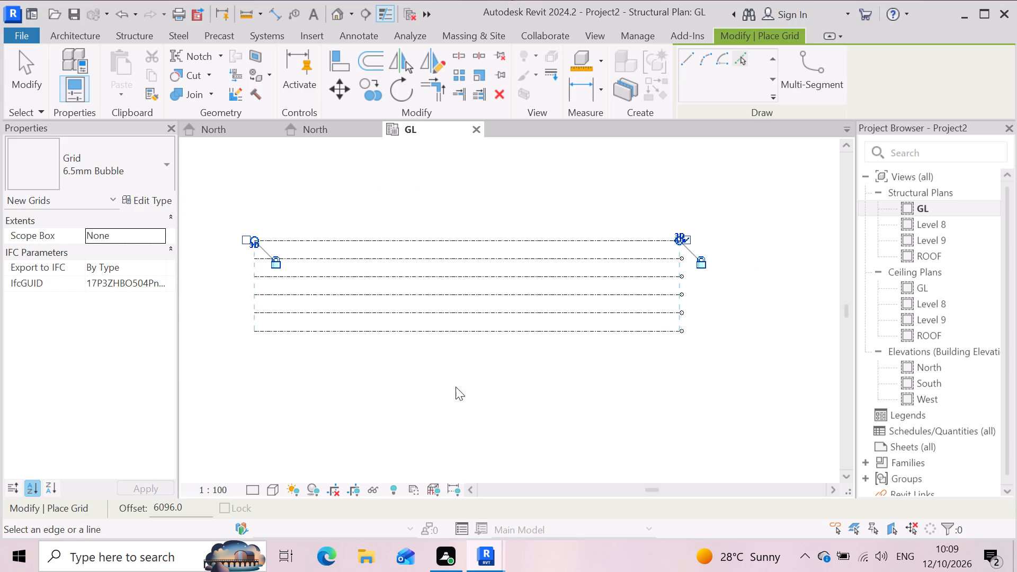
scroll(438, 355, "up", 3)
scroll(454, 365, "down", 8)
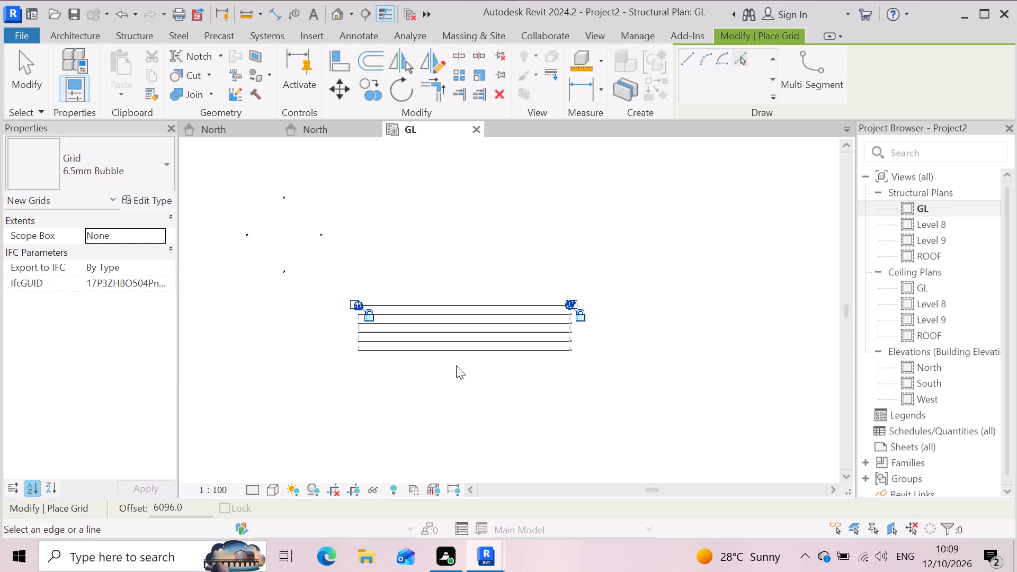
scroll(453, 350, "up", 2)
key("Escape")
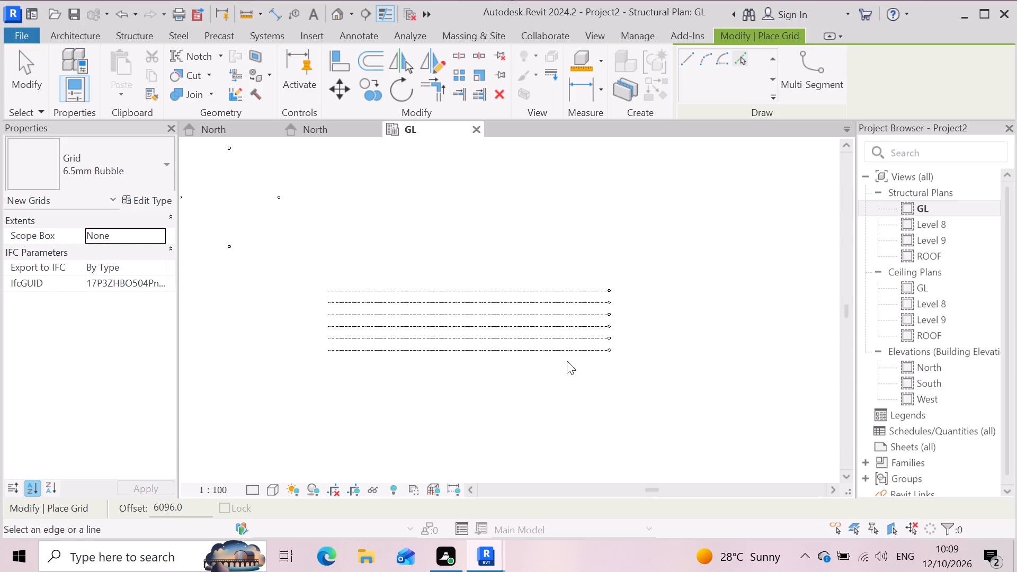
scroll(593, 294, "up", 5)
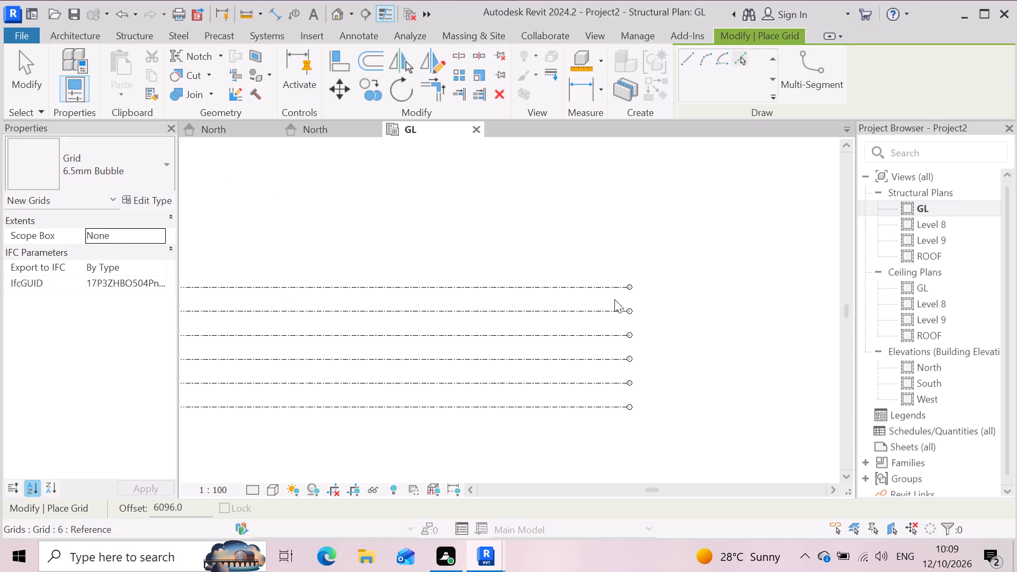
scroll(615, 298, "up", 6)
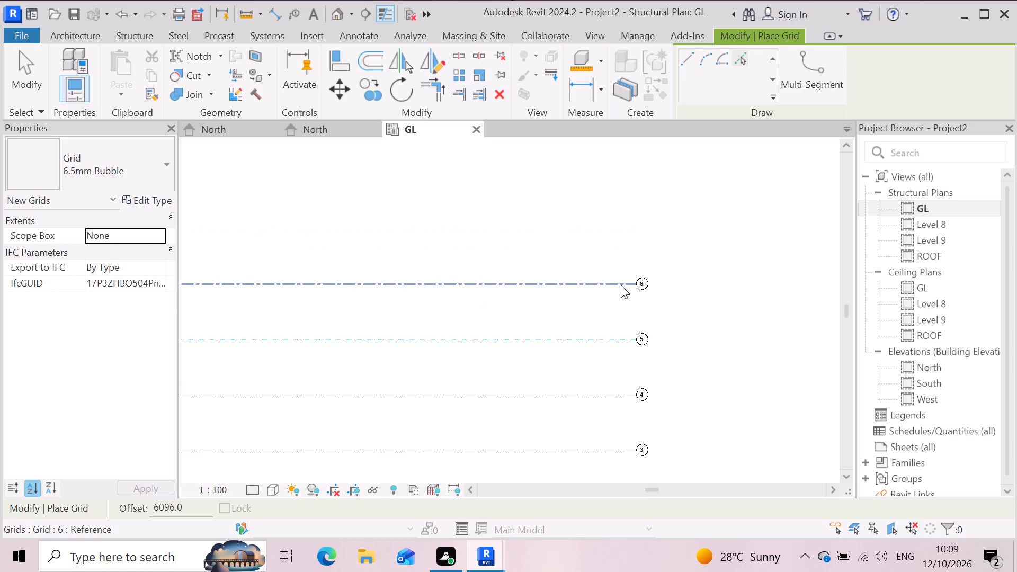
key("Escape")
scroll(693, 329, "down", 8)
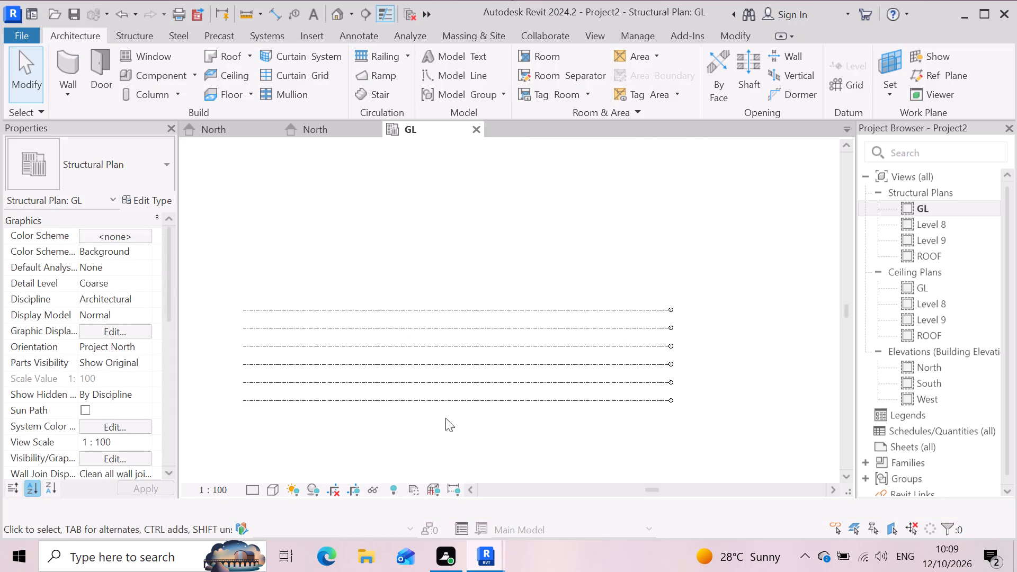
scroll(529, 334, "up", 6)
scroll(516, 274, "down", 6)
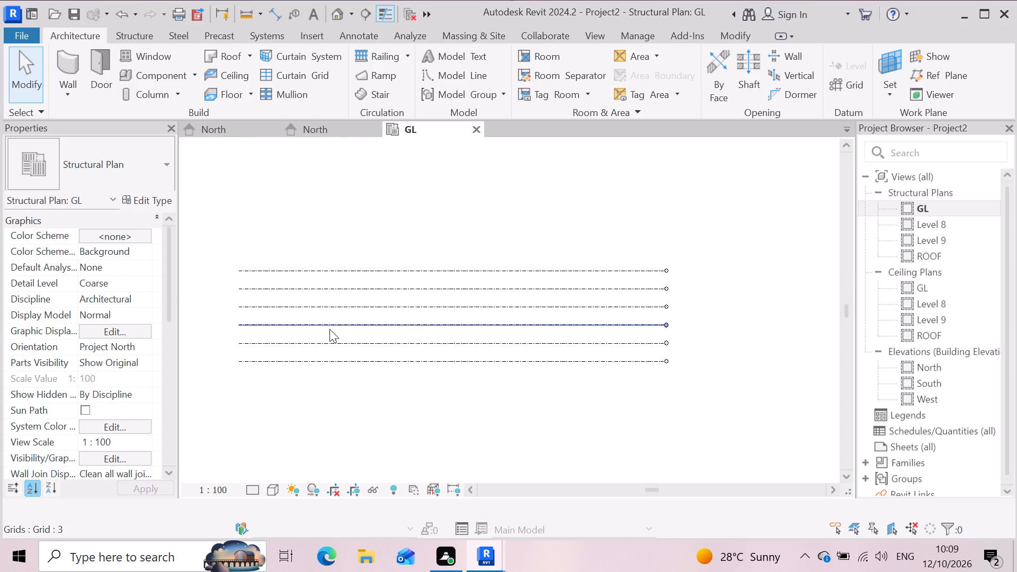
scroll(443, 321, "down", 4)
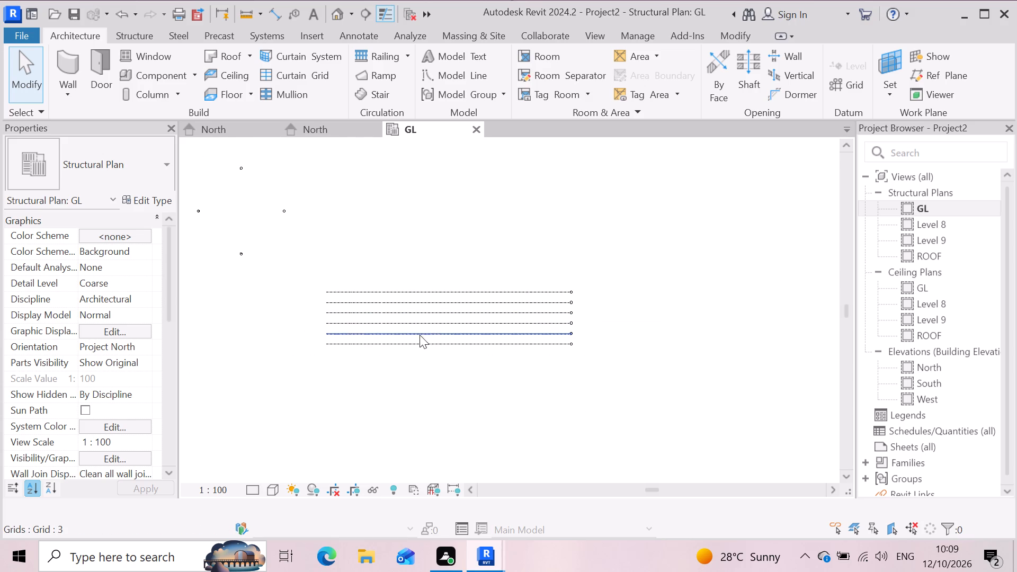
Undo all six horizontal grids and the preceding level edit, back to the state with the FIRST FLOOR plans.
key("ctrl+z")
key("ctrl+z")
key("ctrl+z")
key("ctrl+z")
key("ctrl+z")
key("ctrl+z")
key("ctrl+z")
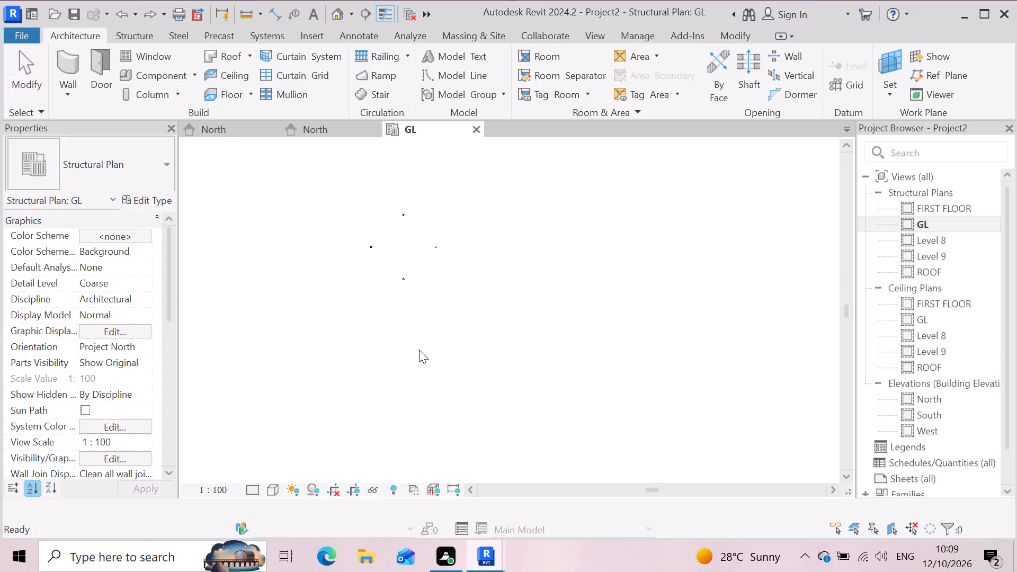
Draw a horizontal grid with the Line option and 0.0 offset, between the side and bottom elevation markers, extending past both side markers.
scroll(352, 249, "up", 7)
scroll(464, 234, "up", 3)
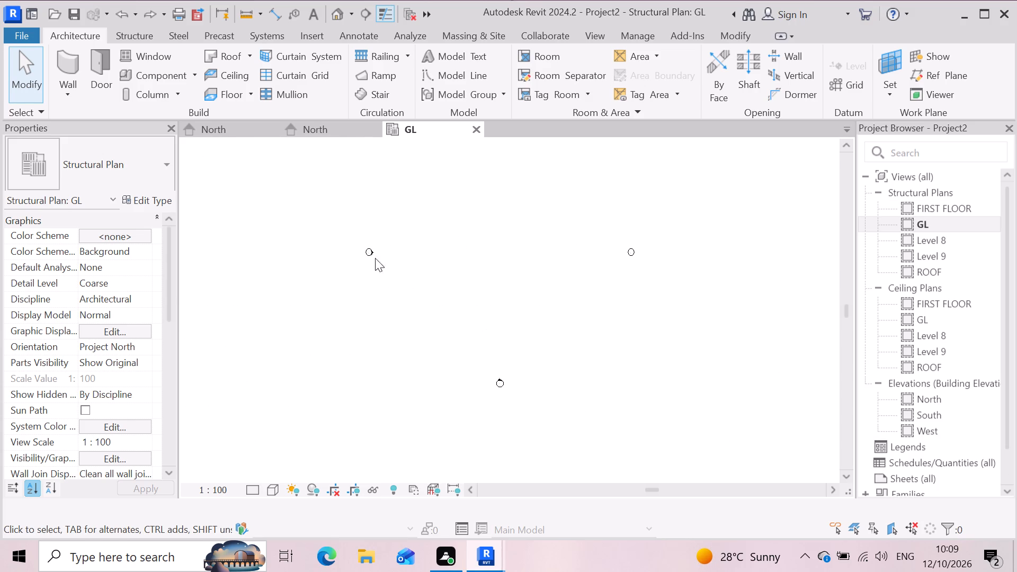
scroll(276, 288, "down", 4)
scroll(394, 192, "up", 6)
scroll(505, 212, "down", 2)
scroll(315, 309, "up", 1)
scroll(454, 213, "down", 1)
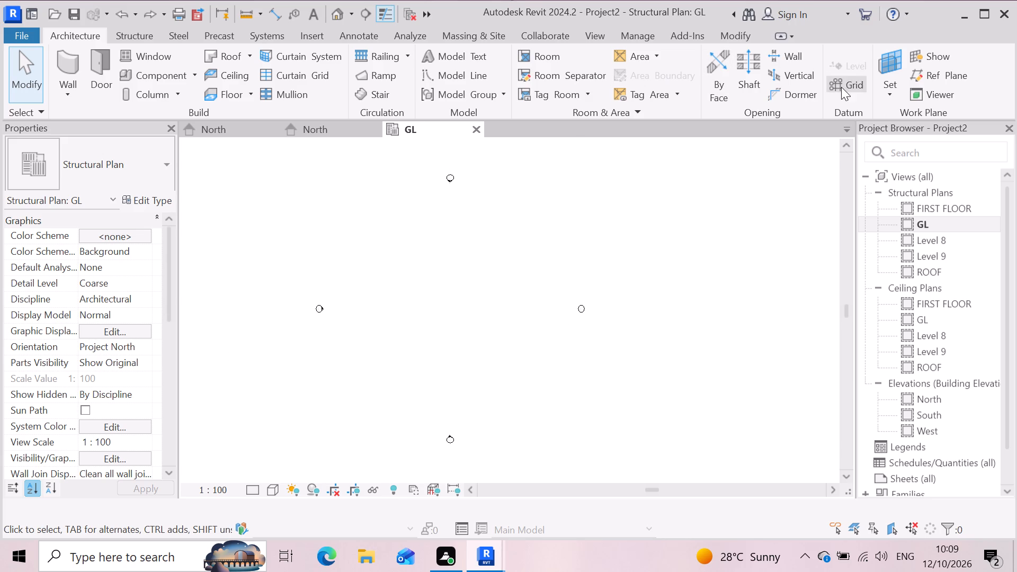
left_click(841, 91)
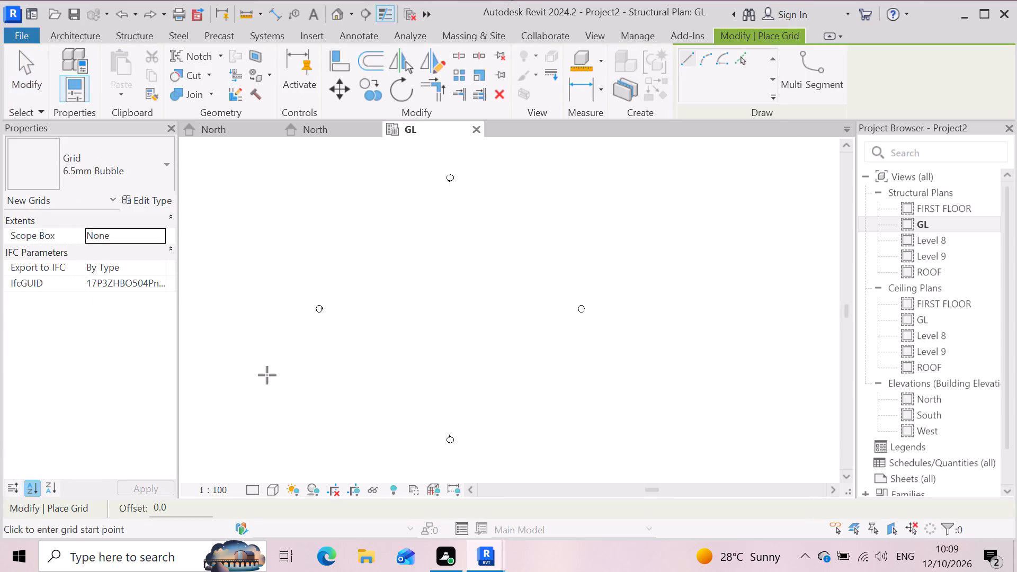
left_click(256, 365)
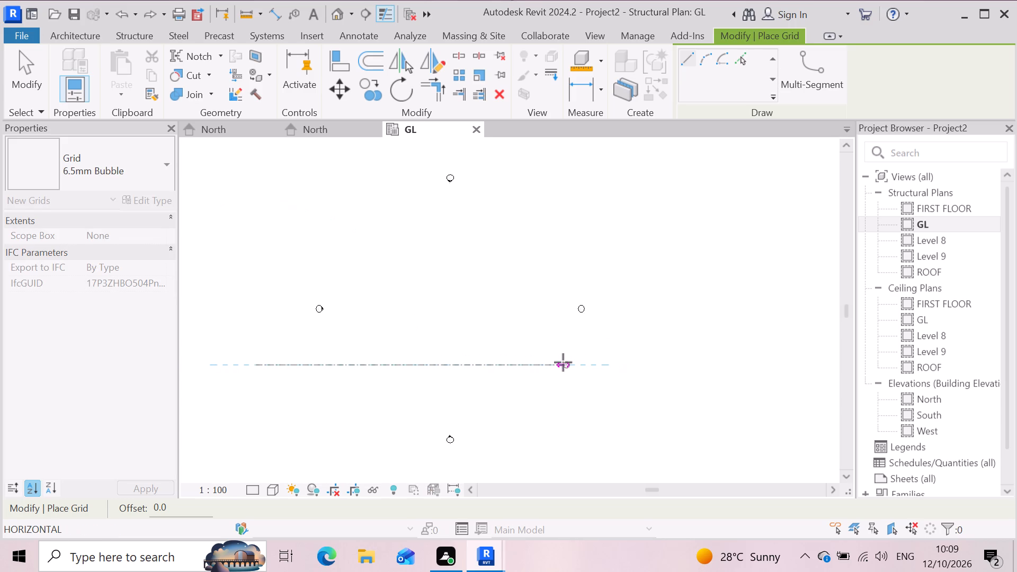
left_click(599, 362)
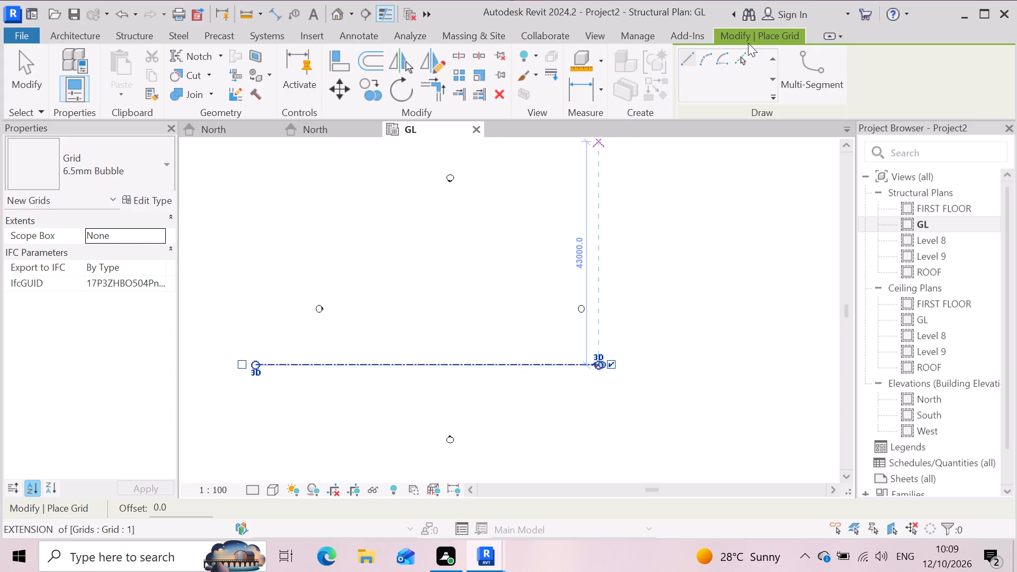
Use Pick Lines with a 20' offset to add four parallel grids above the horizontal grid, each from the previous one.
left_click(737, 64)
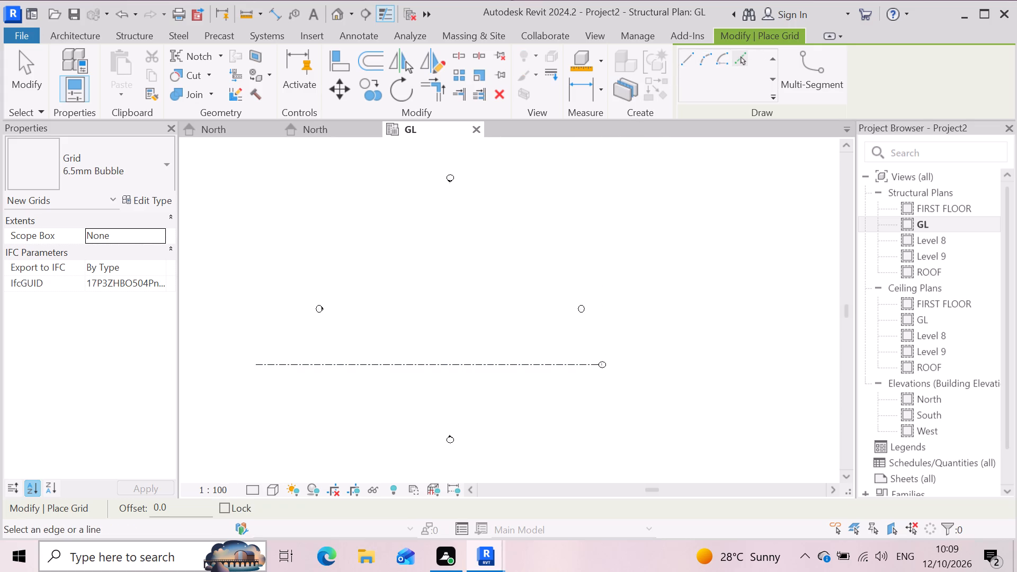
left_click_drag(187, 505, 38, 511)
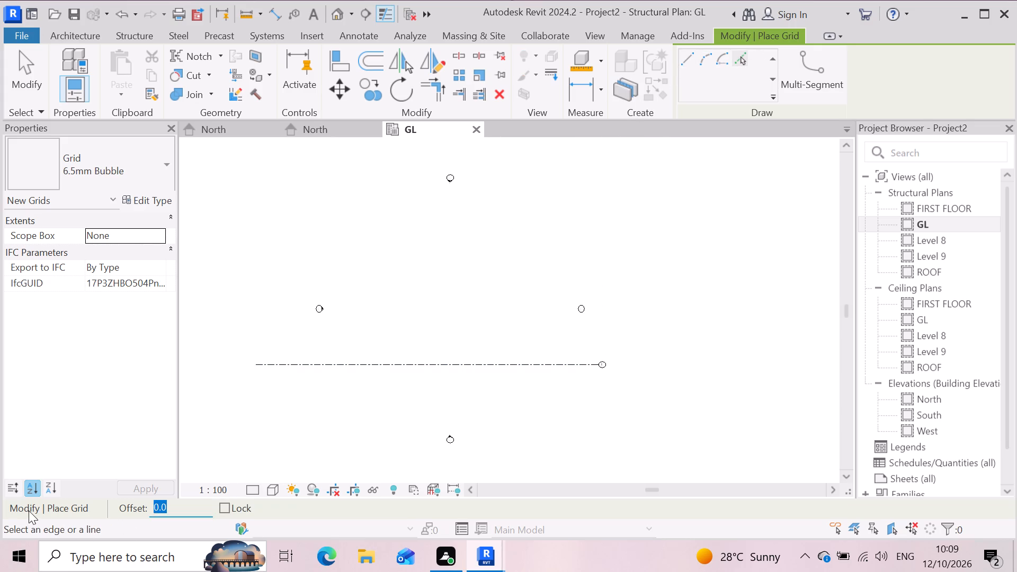
key("2")
key("0")
key("apostrophe")
key("Return")
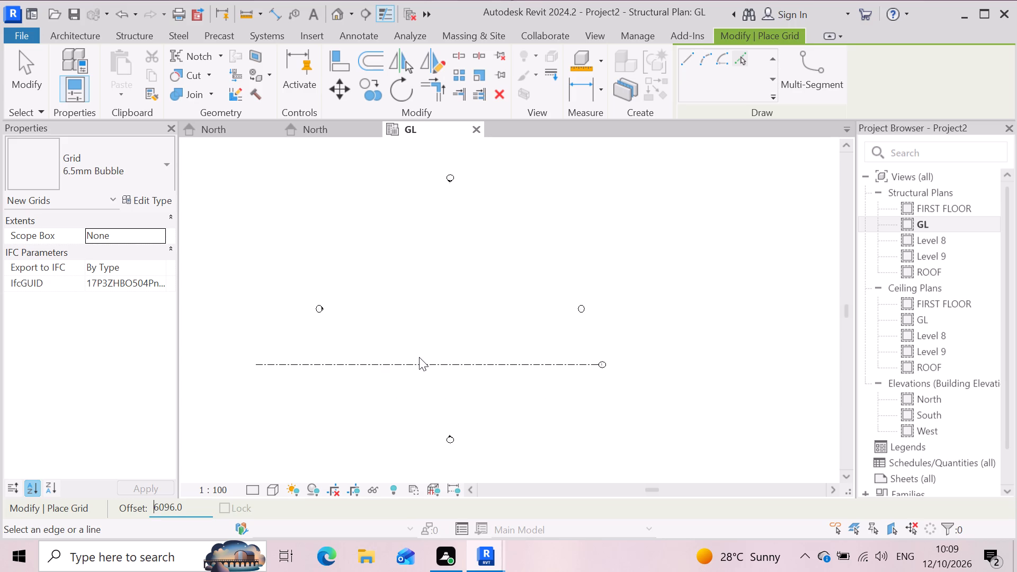
left_click(427, 361)
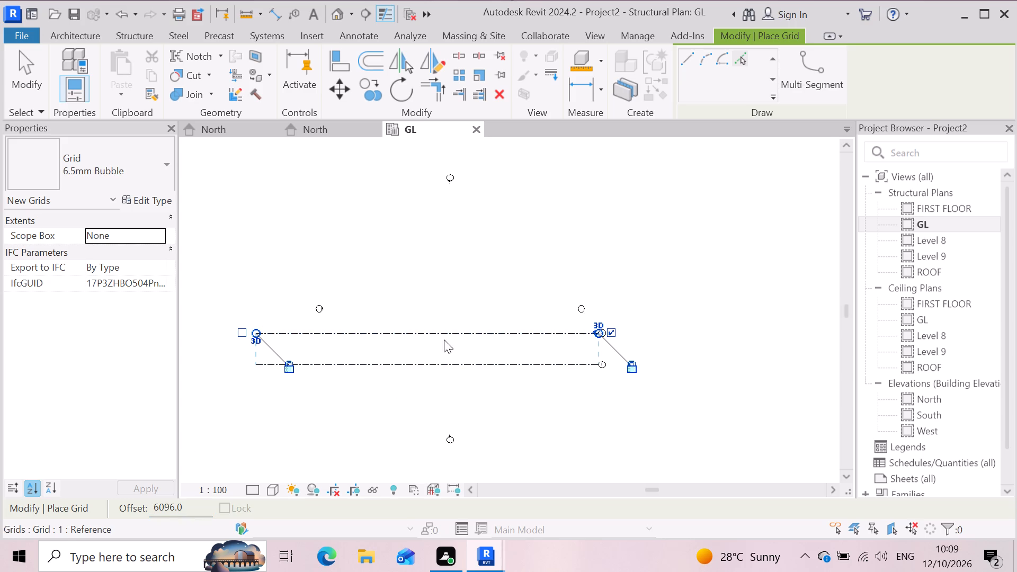
left_click(447, 328)
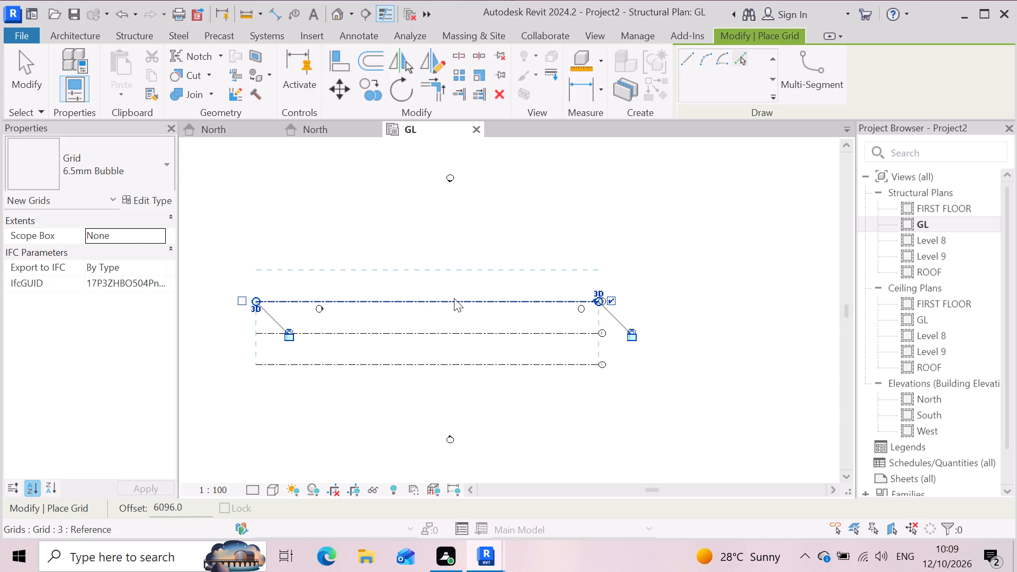
left_click(454, 298)
scroll(583, 306, "up", 5)
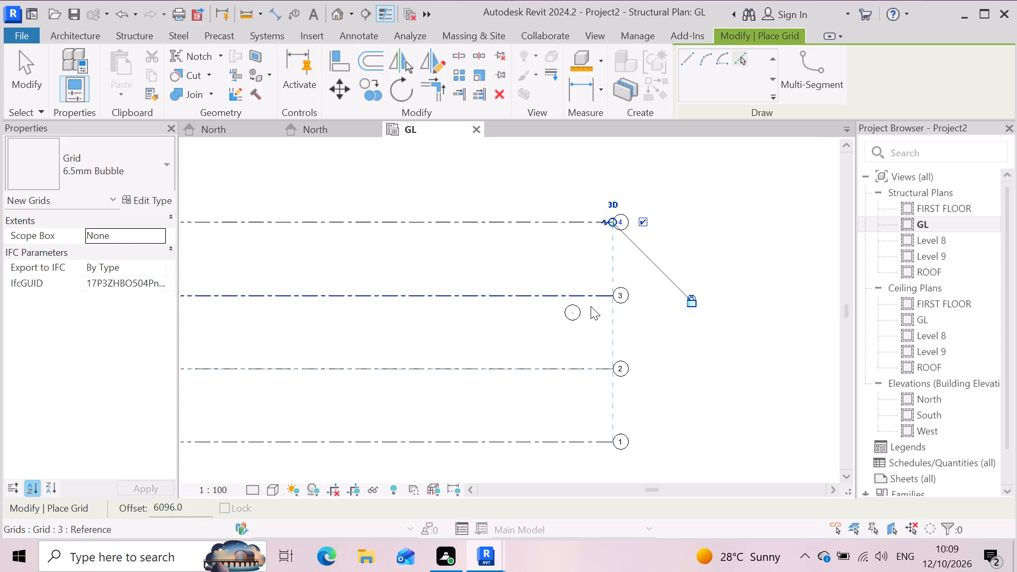
scroll(591, 306, "up", 6)
scroll(621, 357, "down", 6)
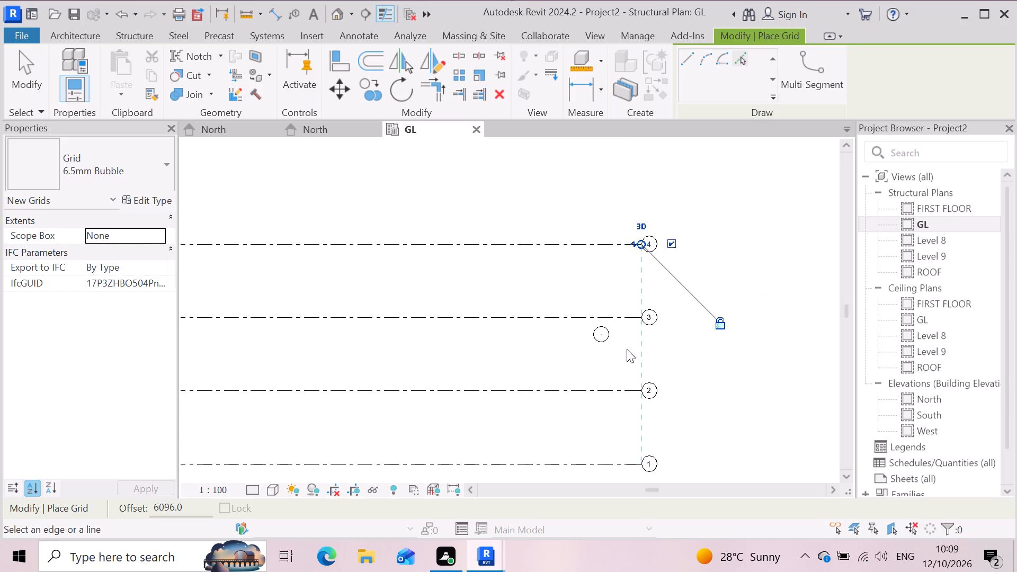
scroll(612, 321, "down", 3)
left_click(483, 277)
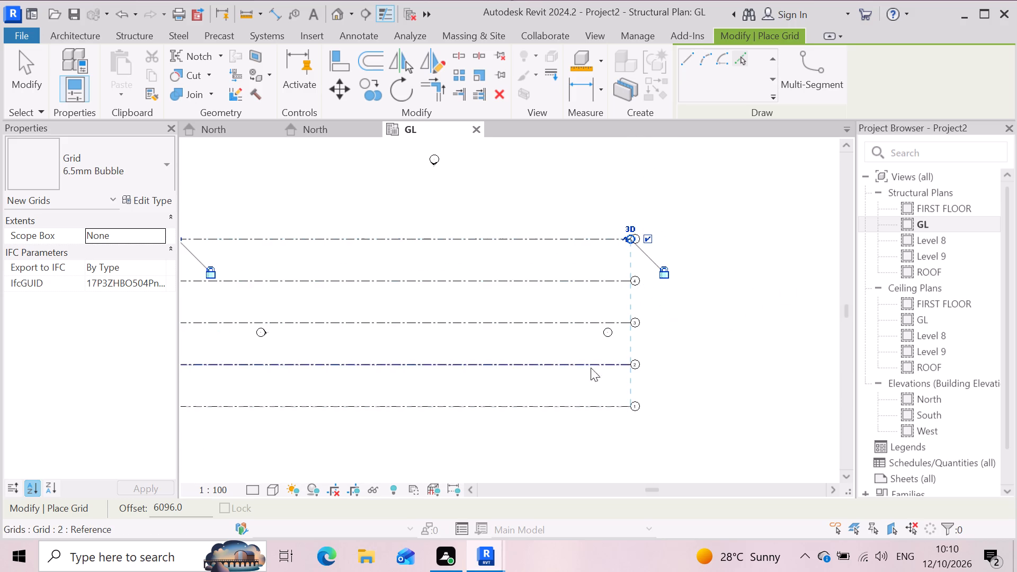
Use Pick Lines with a 20' offset to add a sixth parallel grid above the topmost horizontal grid.
scroll(597, 372, "down", 4)
left_click(521, 293)
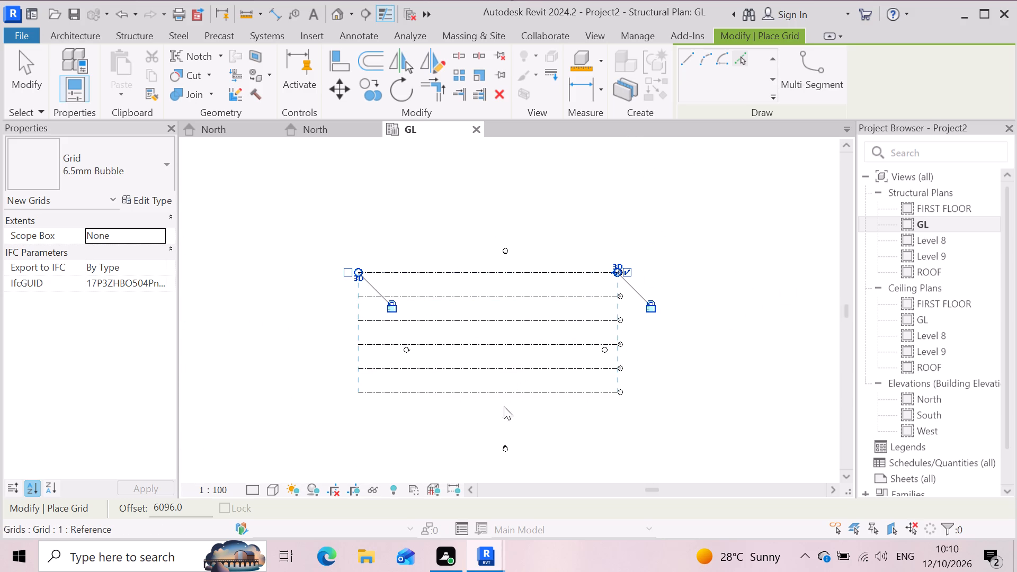
key("Escape")
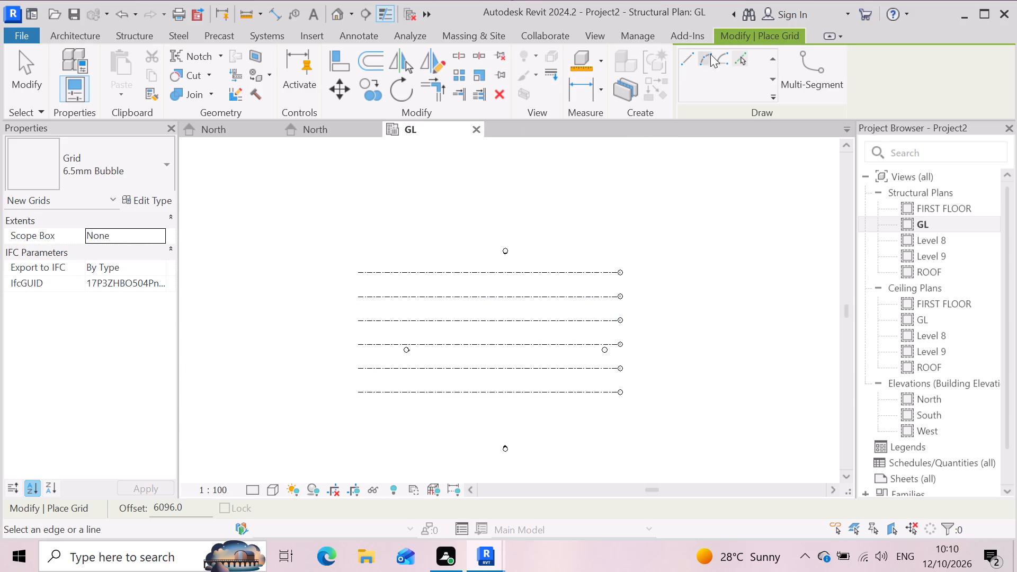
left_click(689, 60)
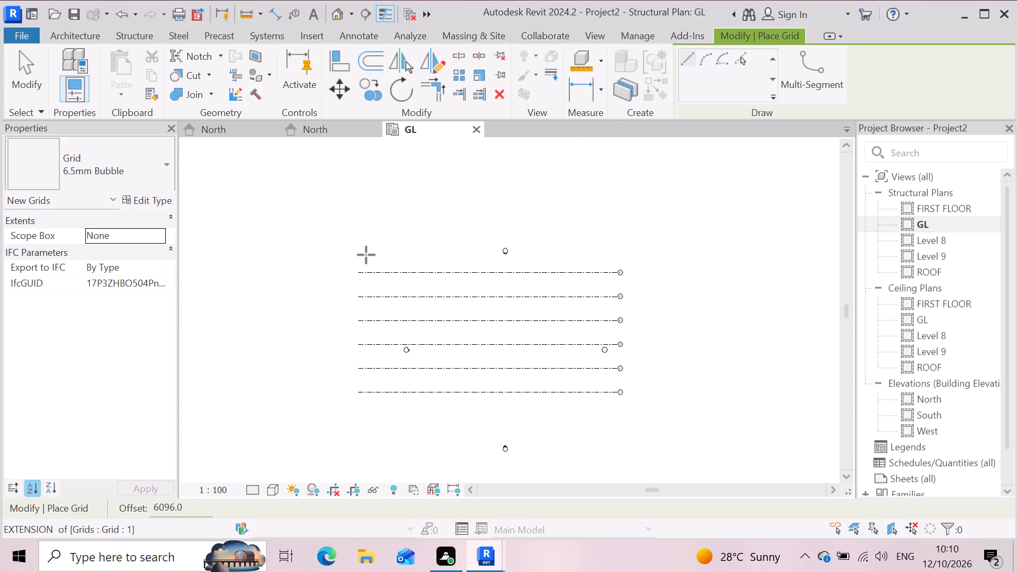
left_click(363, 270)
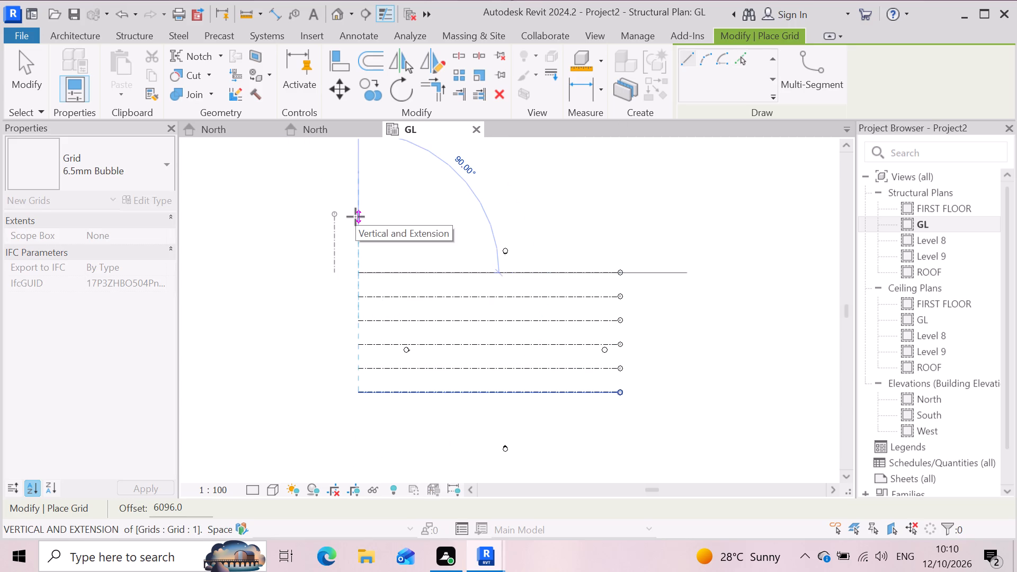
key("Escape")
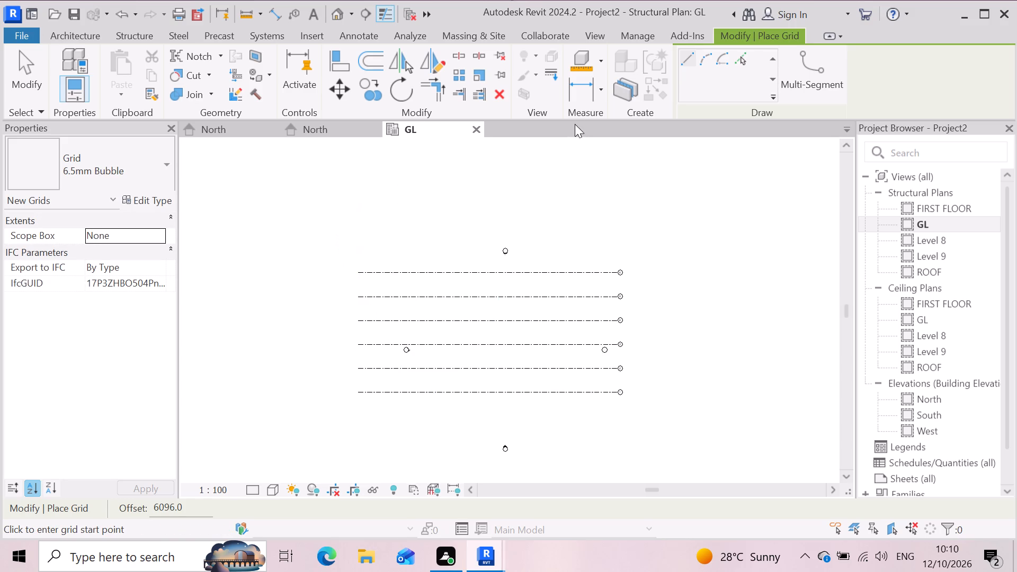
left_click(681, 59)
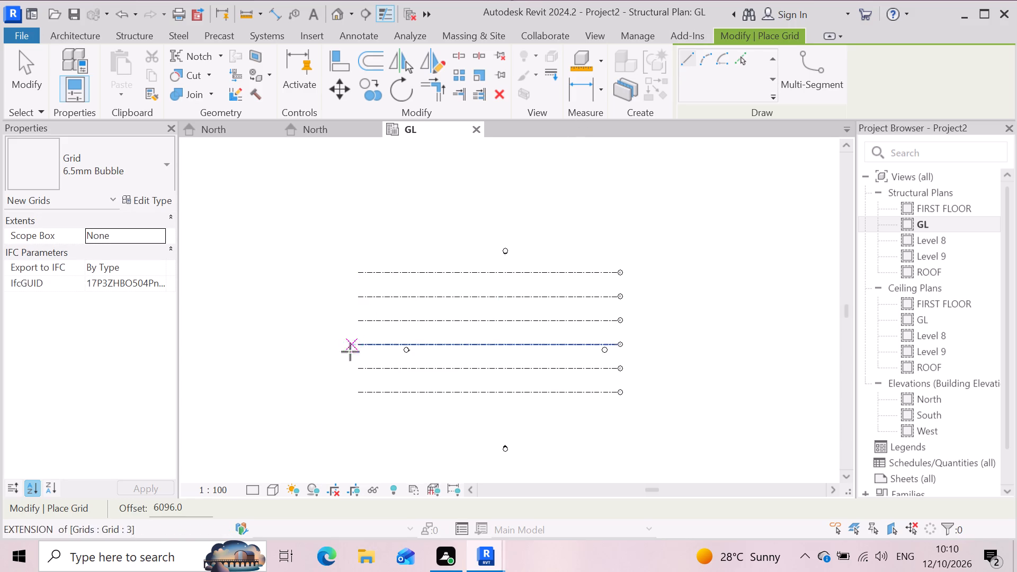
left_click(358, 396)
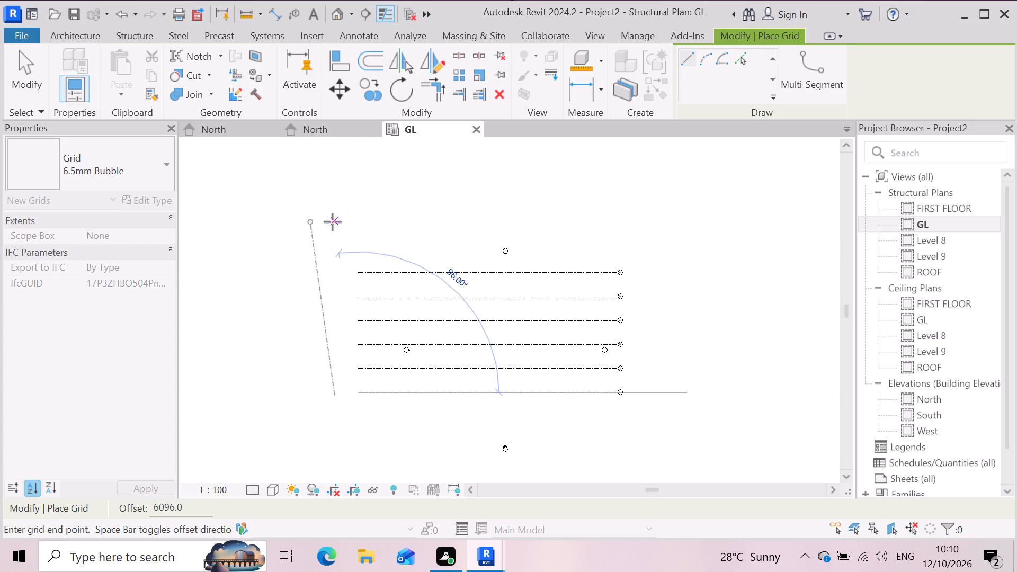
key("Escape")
Draw a vertical grid with the Line option and 6096.0 offset, crossing all six horizontal grids near their ends without bubbles.
left_click(685, 56)
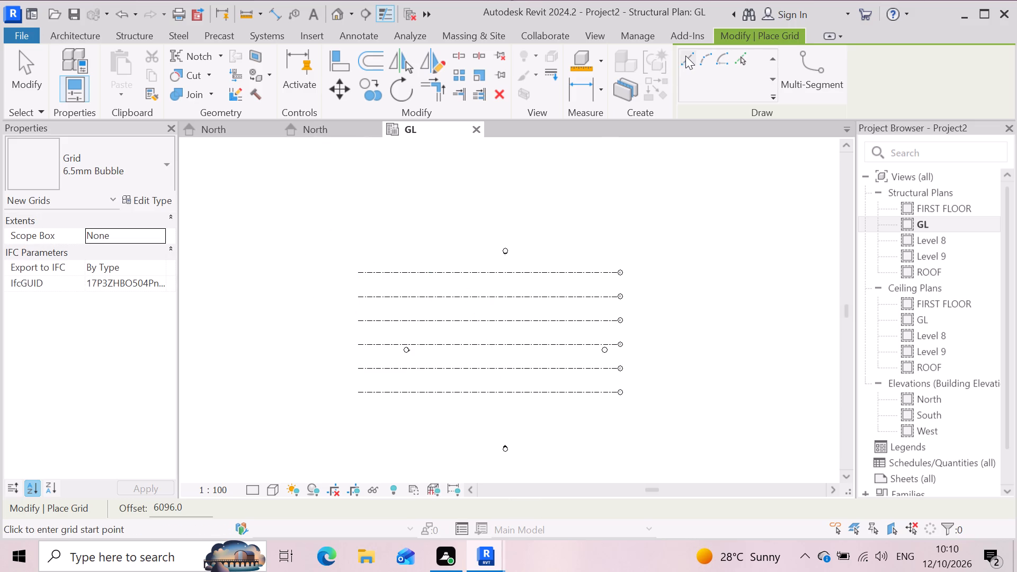
left_click(386, 407)
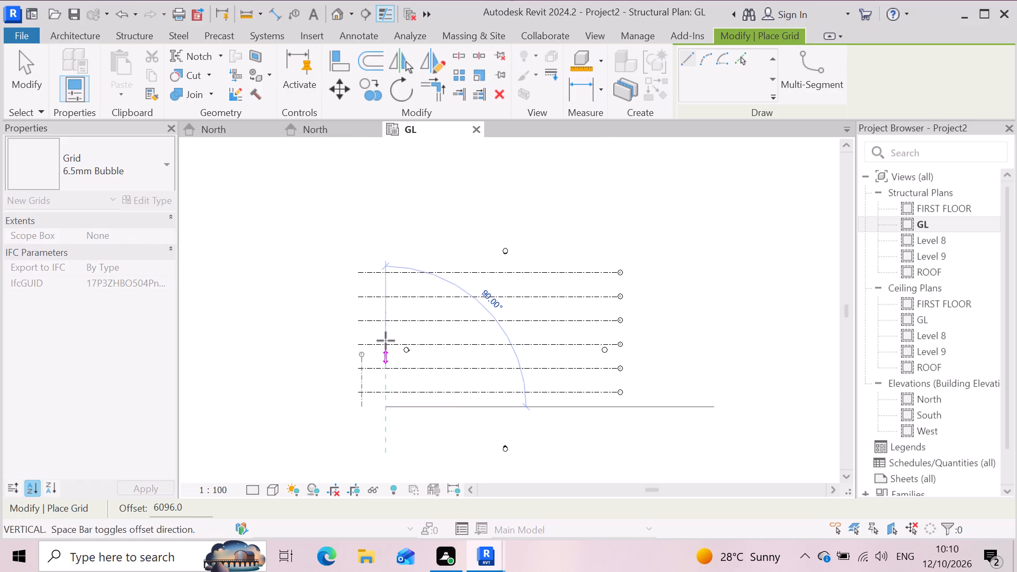
left_click(394, 213)
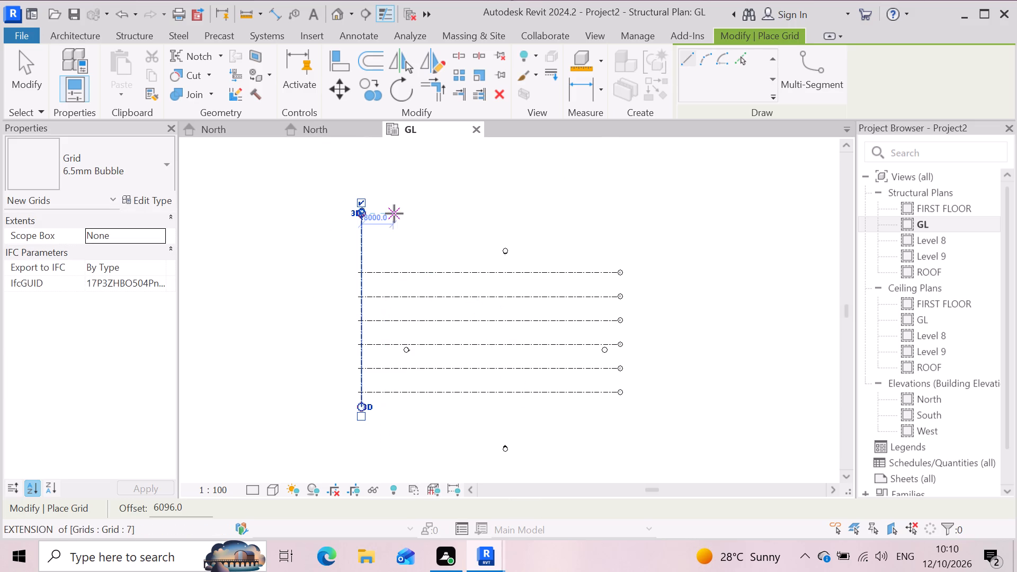
scroll(372, 256, "up", 2)
key("Escape")
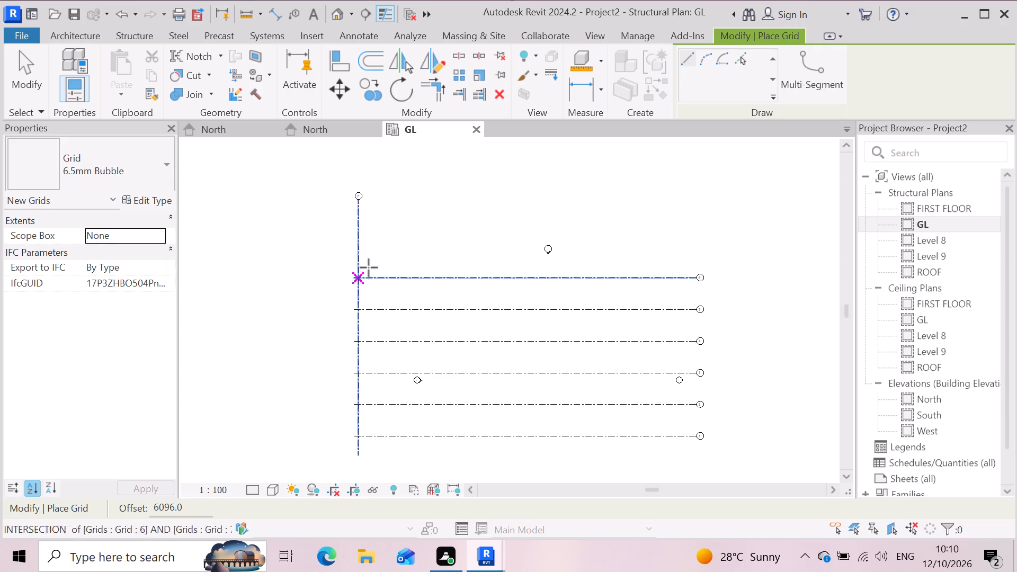
Use Pick Lines with the 6096.0 offset to add six parallel vertical grids toward the horizontal grids' bubble ends, each from the previous one.
left_click(743, 61)
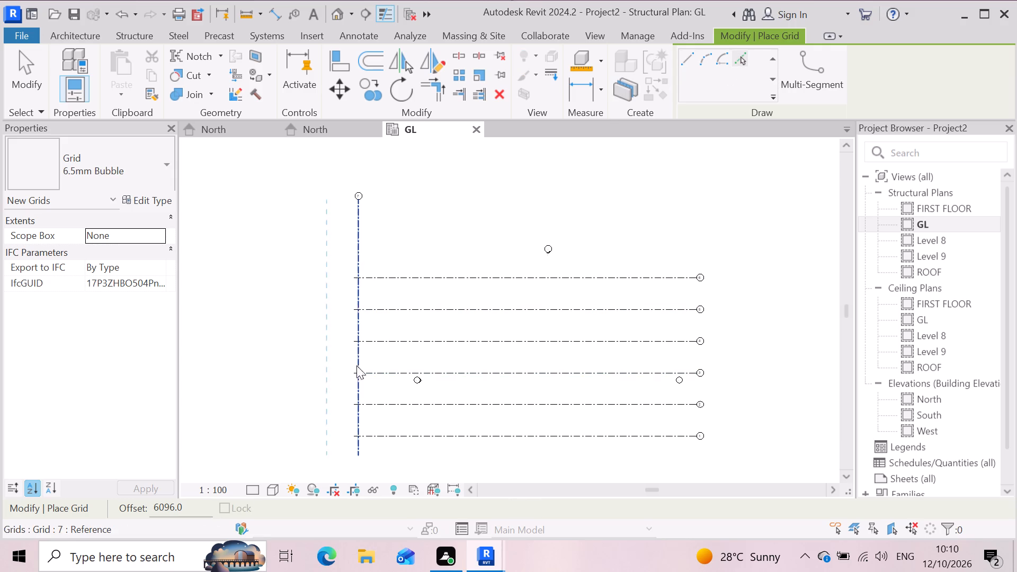
left_click(363, 353)
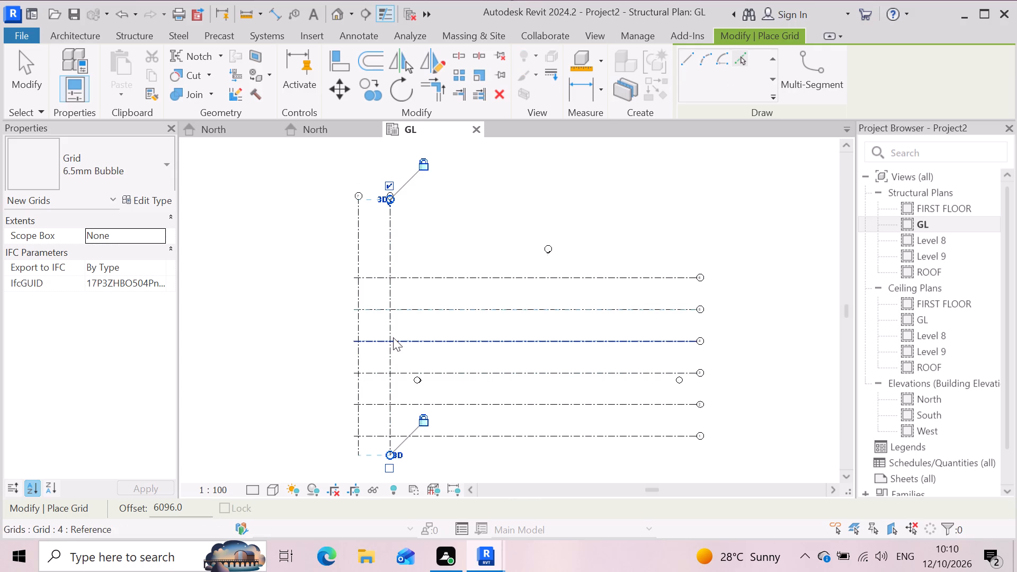
left_click(391, 333)
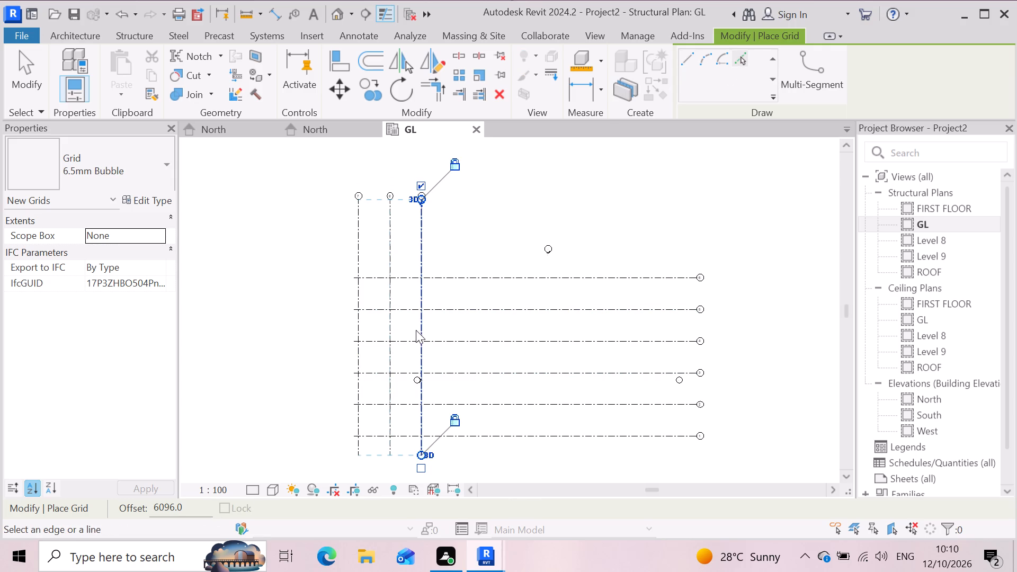
left_click(425, 296)
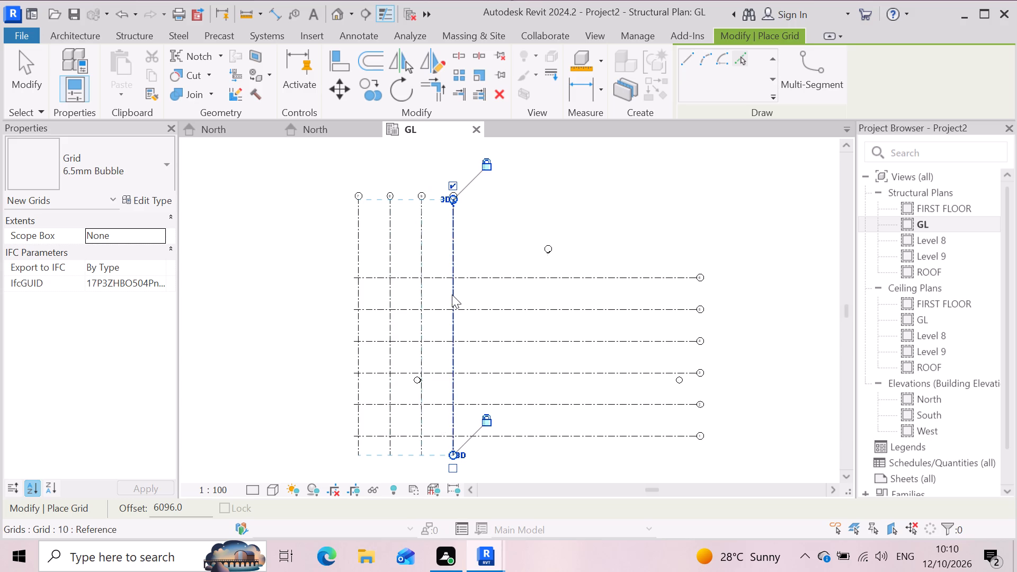
scroll(452, 294, "up", 2)
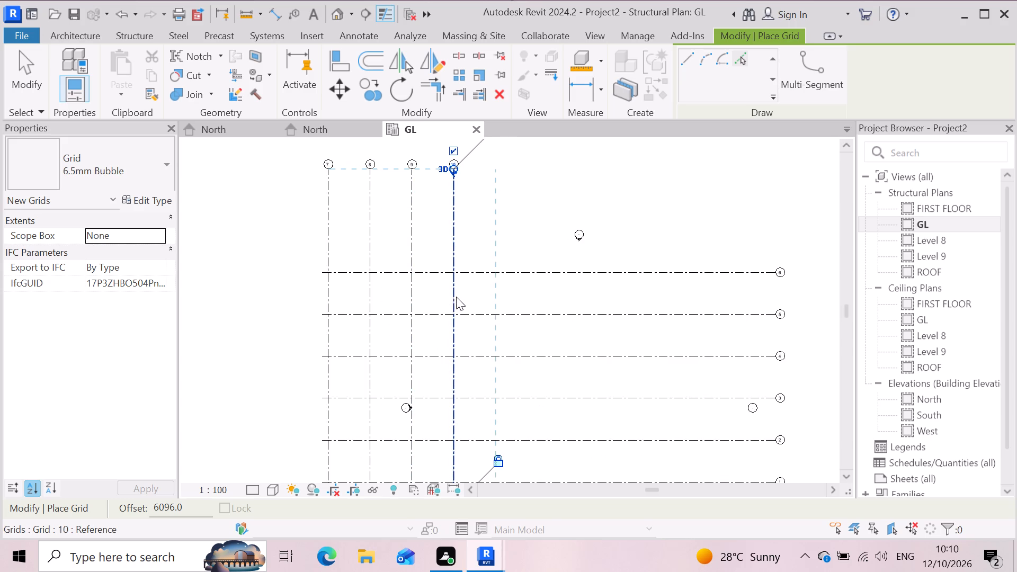
left_click(457, 296)
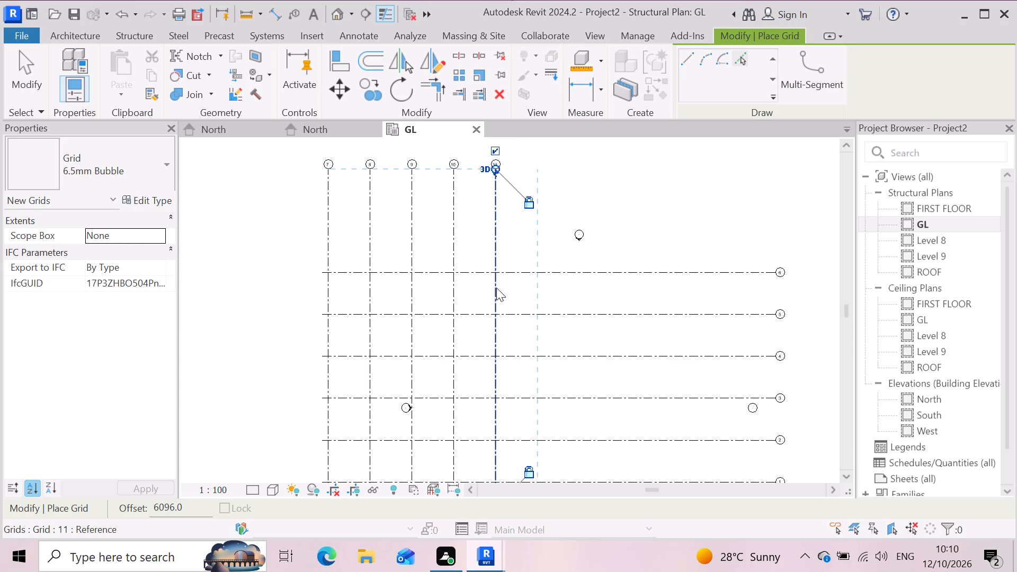
left_click(498, 287)
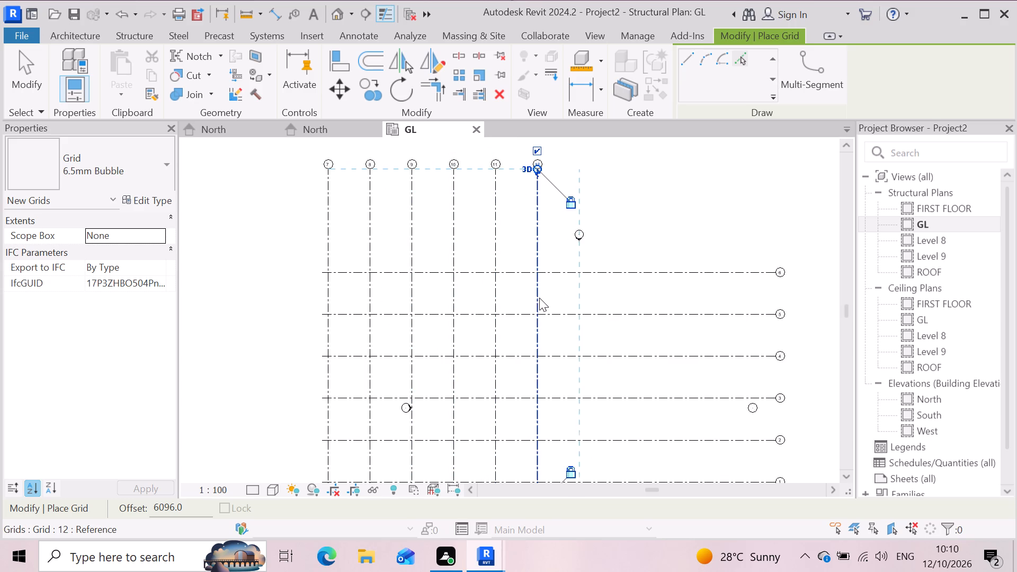
left_click(539, 298)
scroll(533, 296, "down", 4)
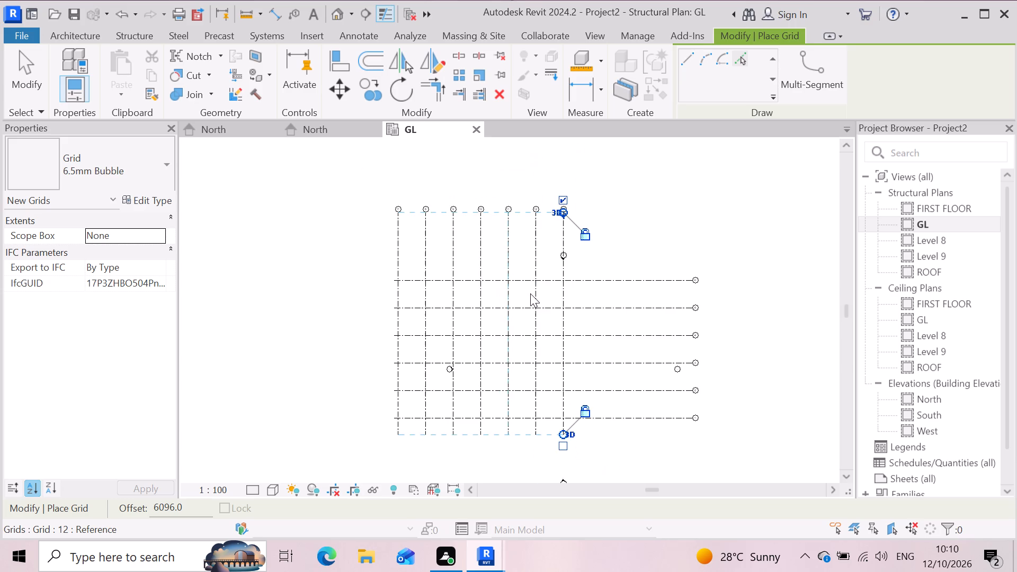
key("Escape")
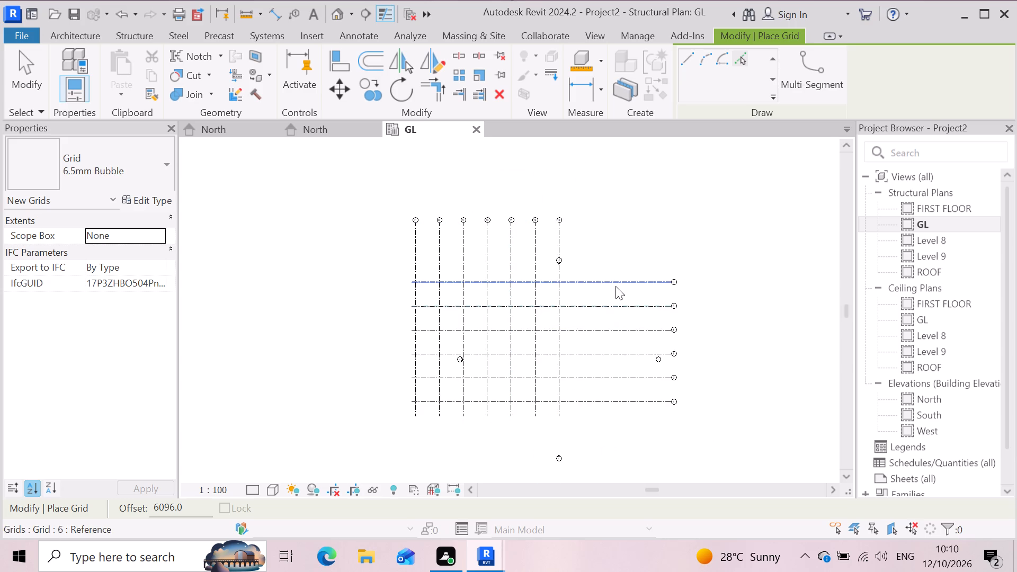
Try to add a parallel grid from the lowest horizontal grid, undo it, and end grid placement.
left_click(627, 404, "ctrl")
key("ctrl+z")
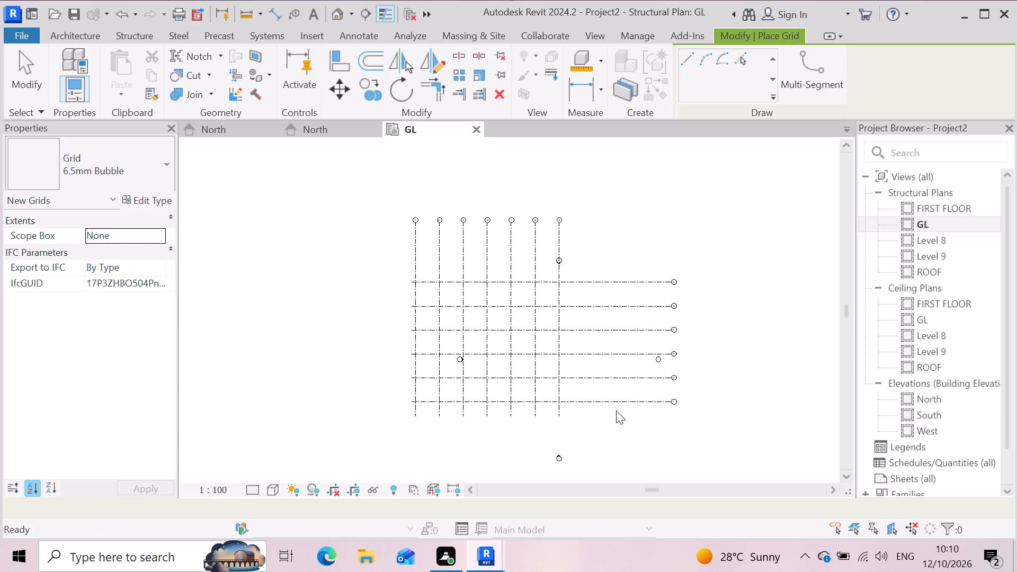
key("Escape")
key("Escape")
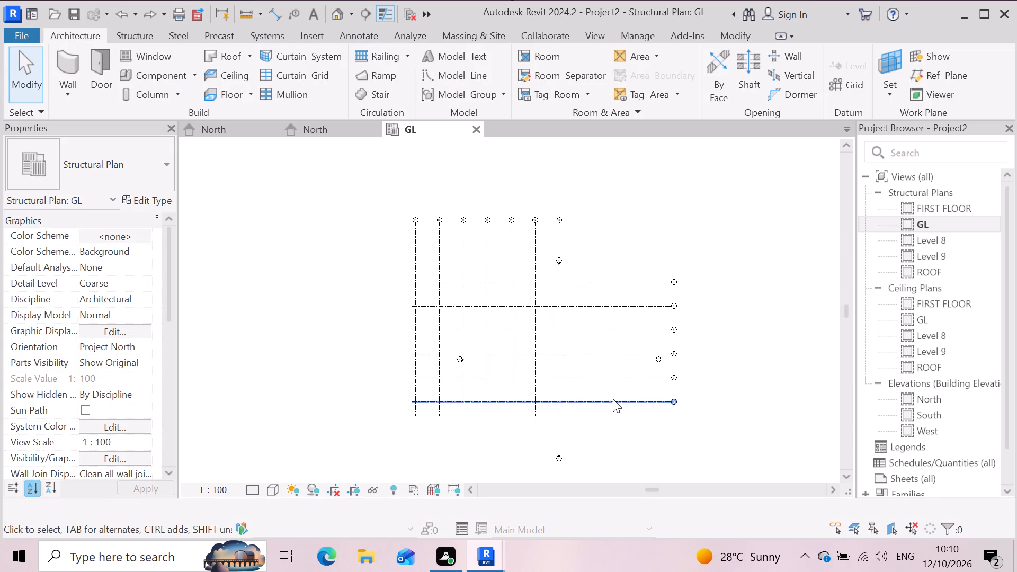
Select all six horizontal grids and move them west together until their bubbles sit just past the last vertical grid.
left_click(613, 399)
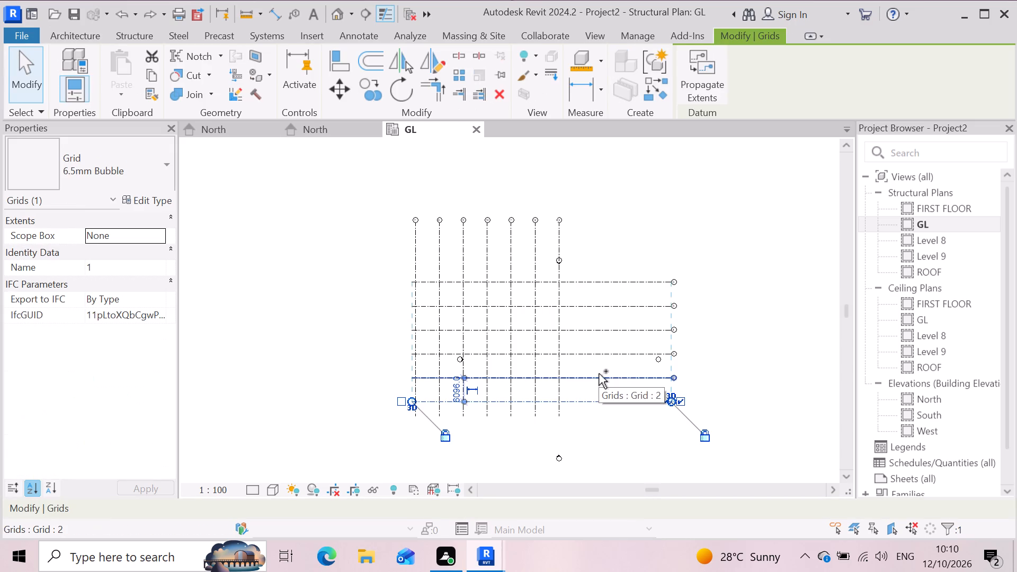
left_click(599, 373, "ctrl")
left_click(599, 351, "ctrl")
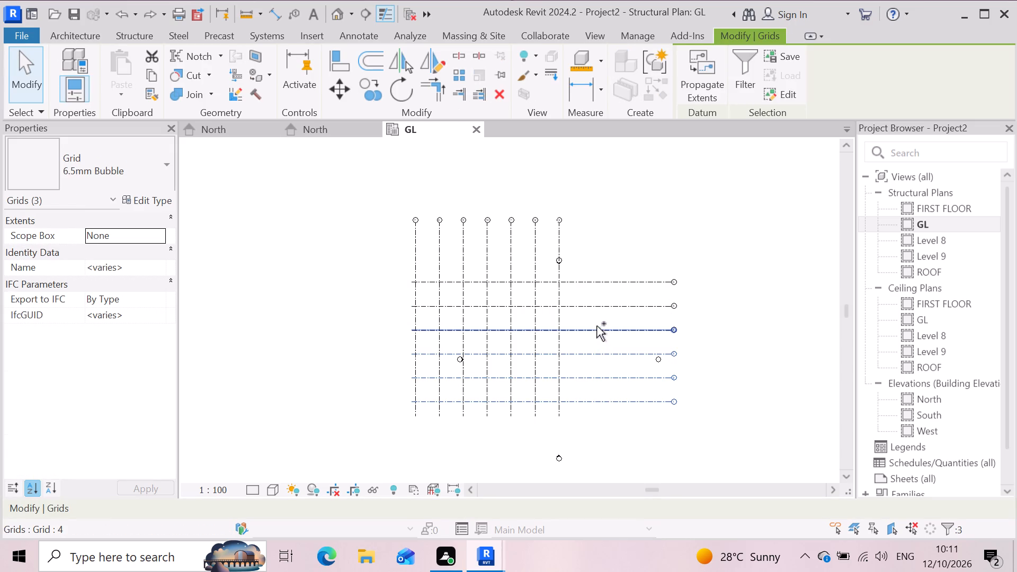
left_click(596, 326, "ctrl")
left_click(599, 305, "ctrl")
left_click(593, 280, "ctrl")
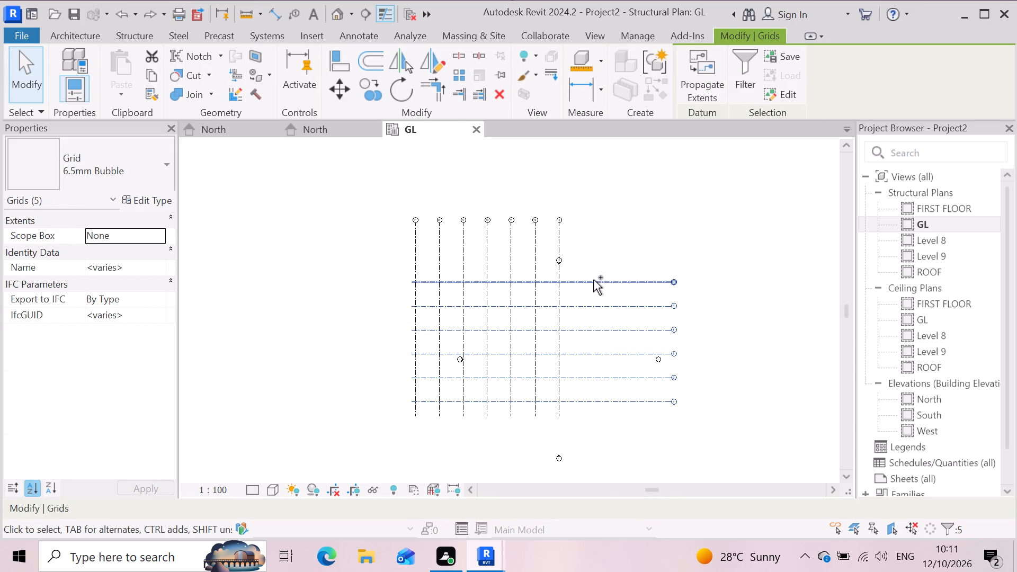
left_click_drag(677, 406, 654, 413)
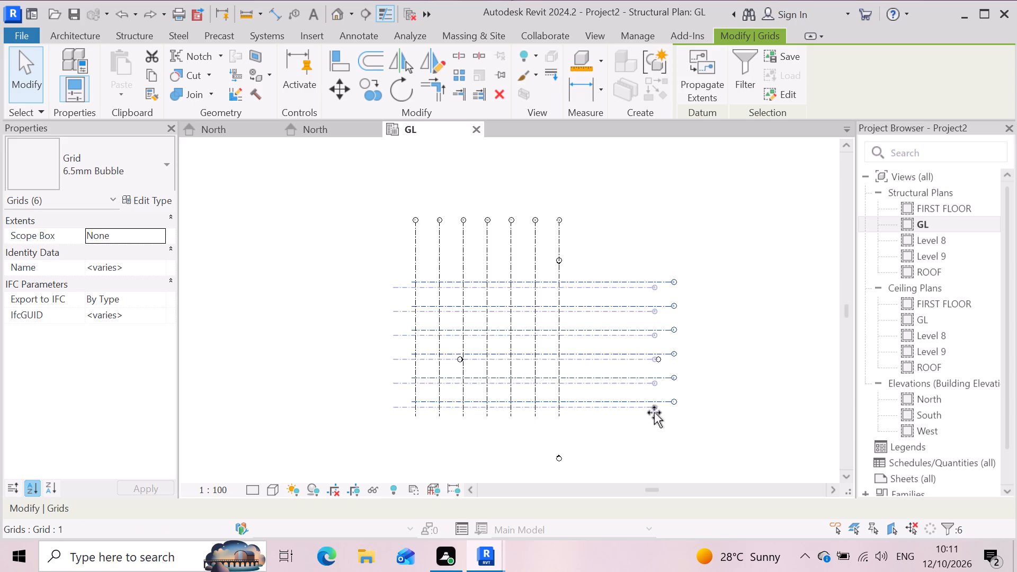
left_click_drag(654, 413, 609, 407)
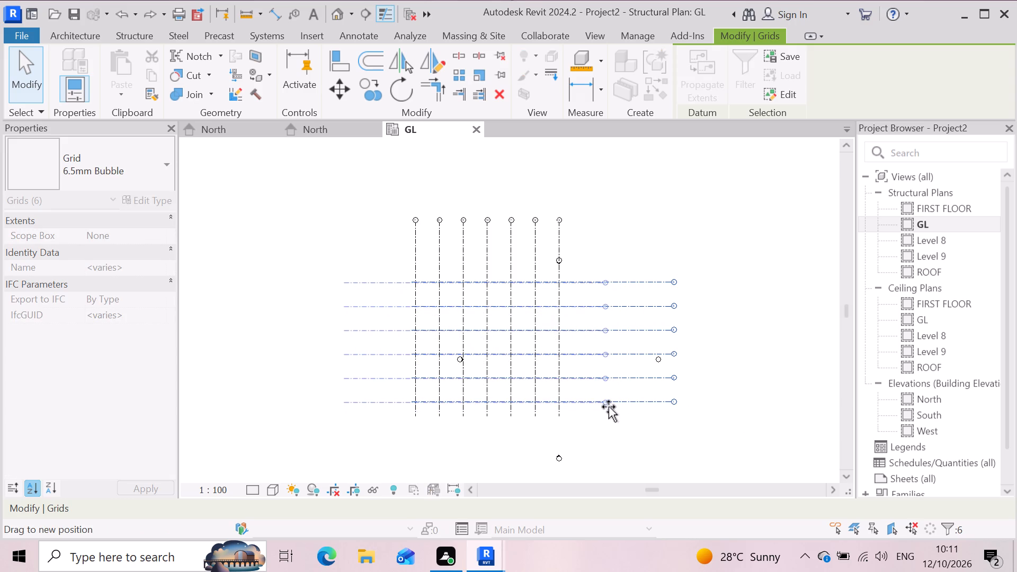
left_click_drag(609, 407, 590, 406)
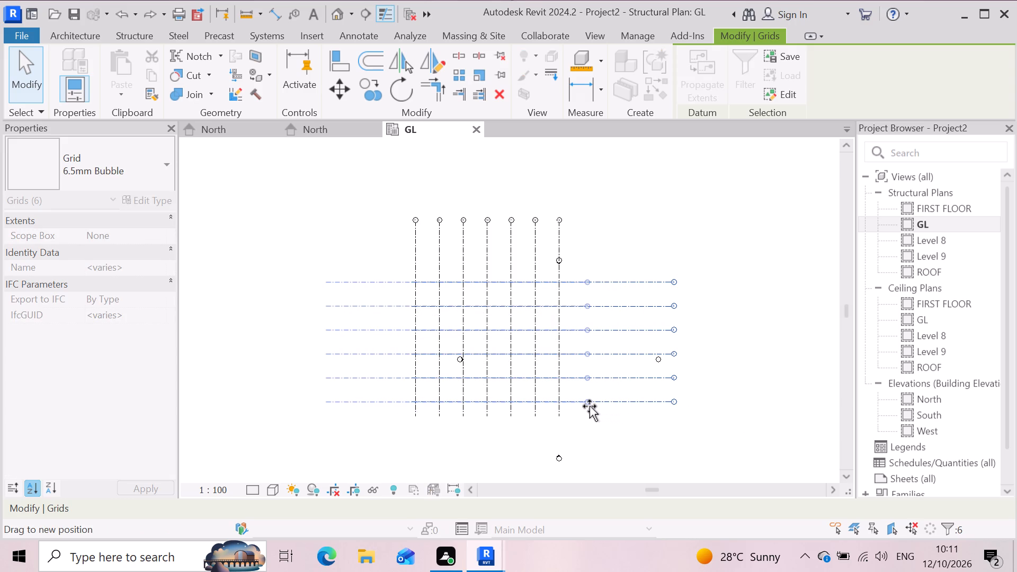
left_click_drag(590, 406, 593, 410)
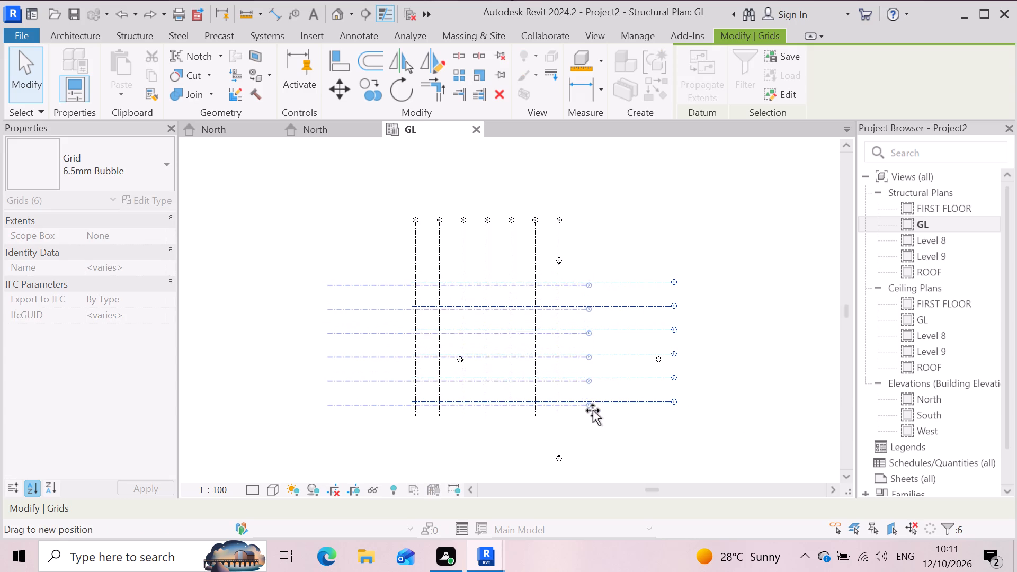
left_click_drag(593, 410, 596, 422)
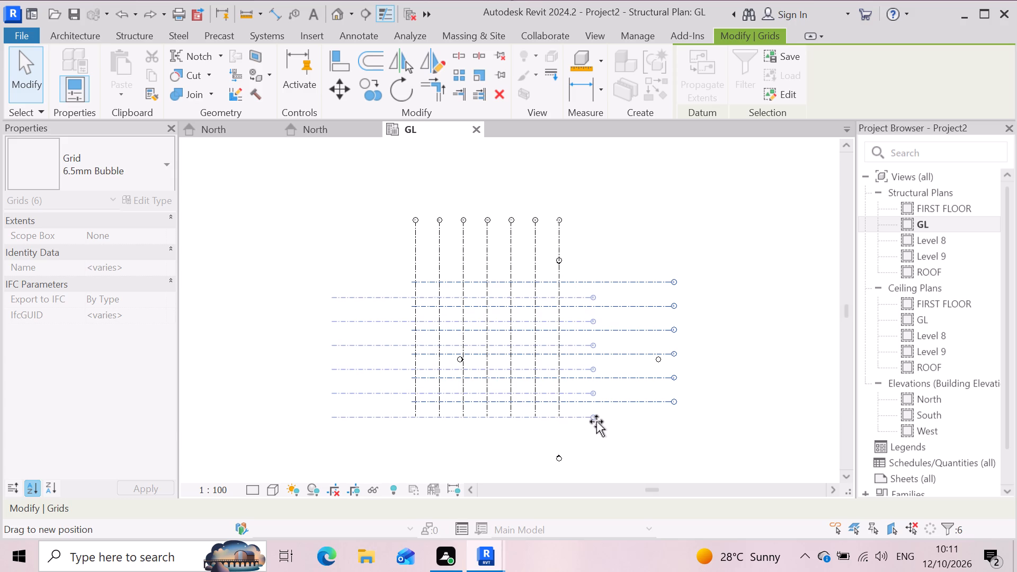
left_click_drag(596, 422, 599, 406)
left_click(599, 406)
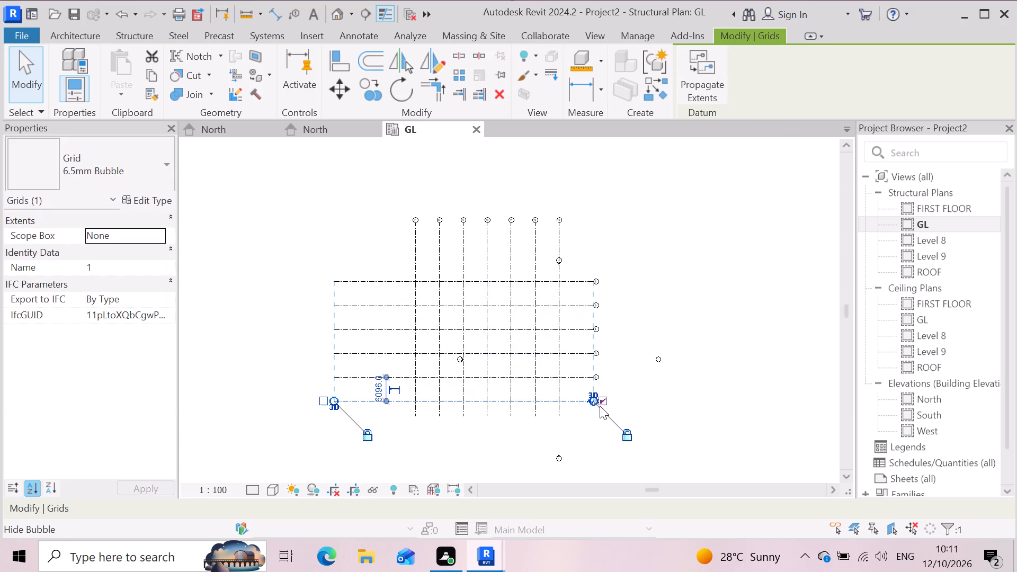
scroll(655, 356, "up", 2)
key("Escape")
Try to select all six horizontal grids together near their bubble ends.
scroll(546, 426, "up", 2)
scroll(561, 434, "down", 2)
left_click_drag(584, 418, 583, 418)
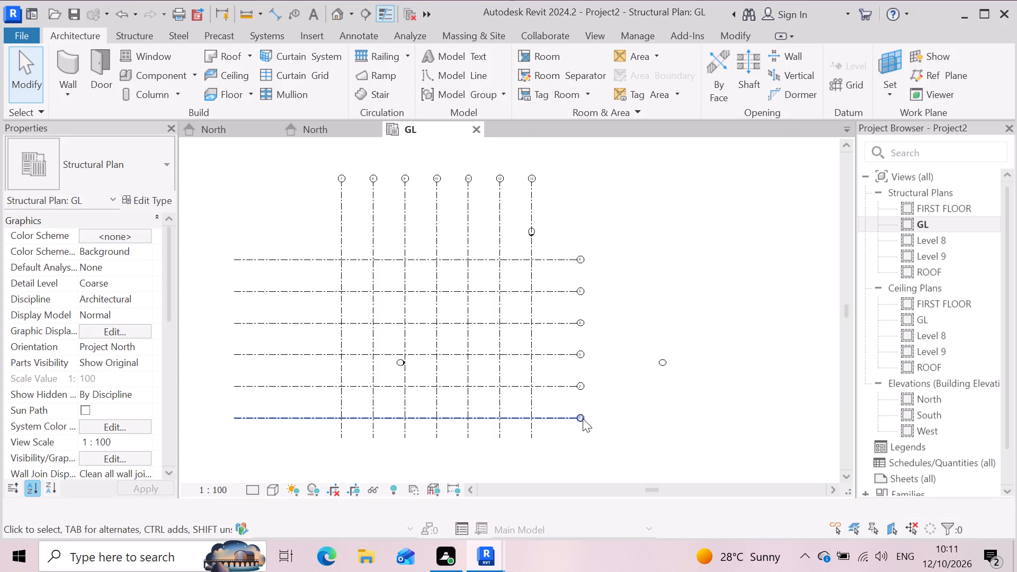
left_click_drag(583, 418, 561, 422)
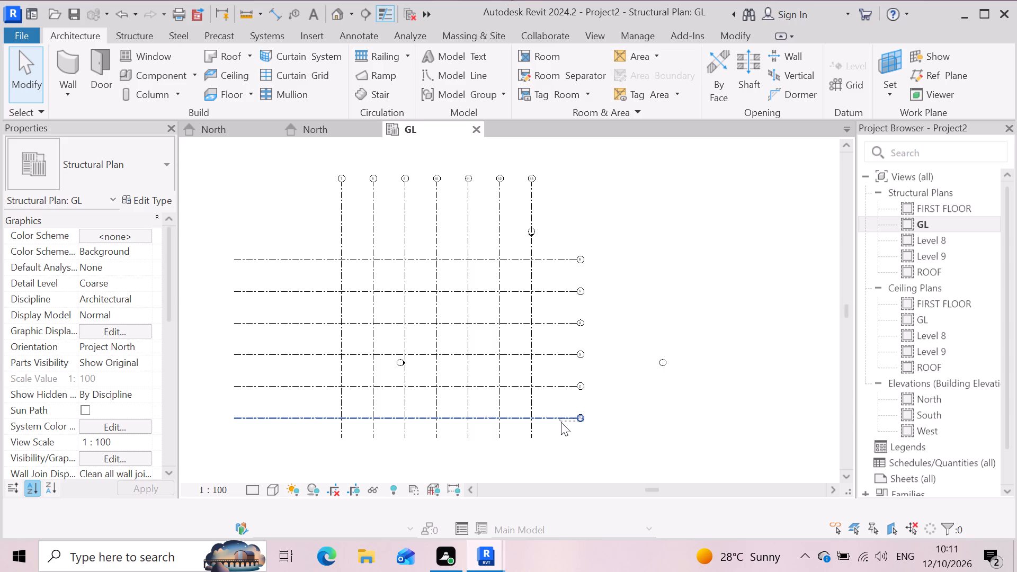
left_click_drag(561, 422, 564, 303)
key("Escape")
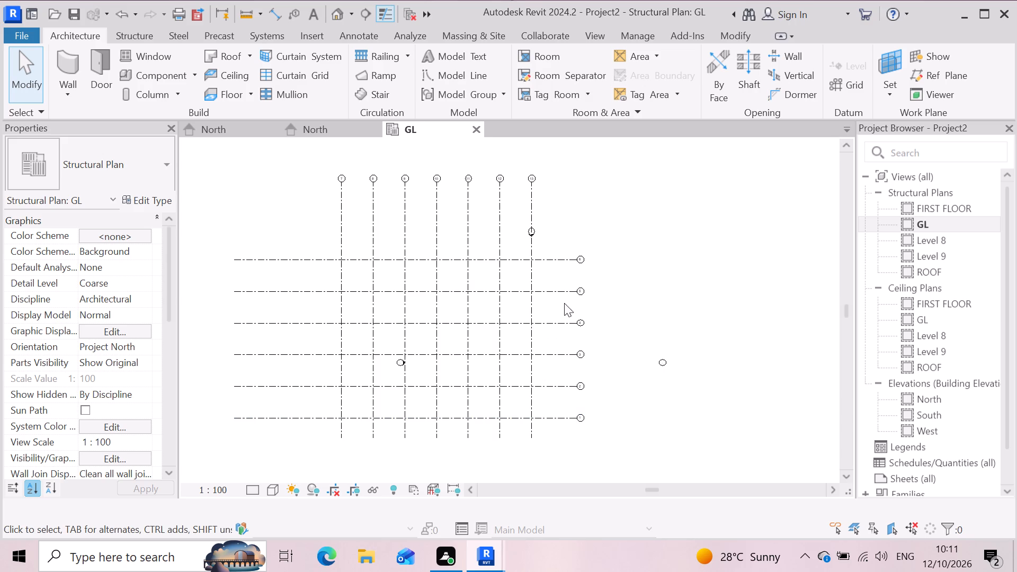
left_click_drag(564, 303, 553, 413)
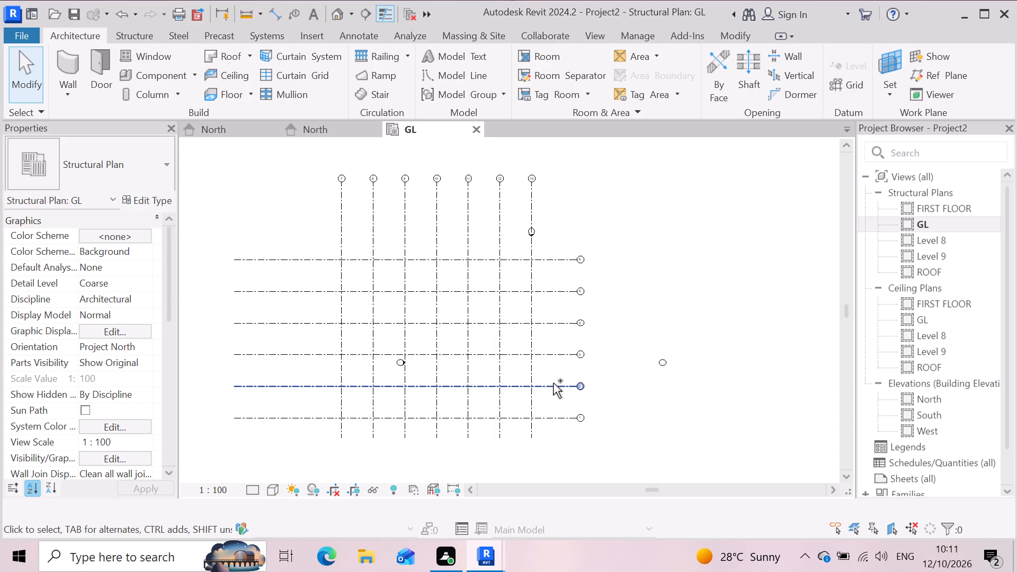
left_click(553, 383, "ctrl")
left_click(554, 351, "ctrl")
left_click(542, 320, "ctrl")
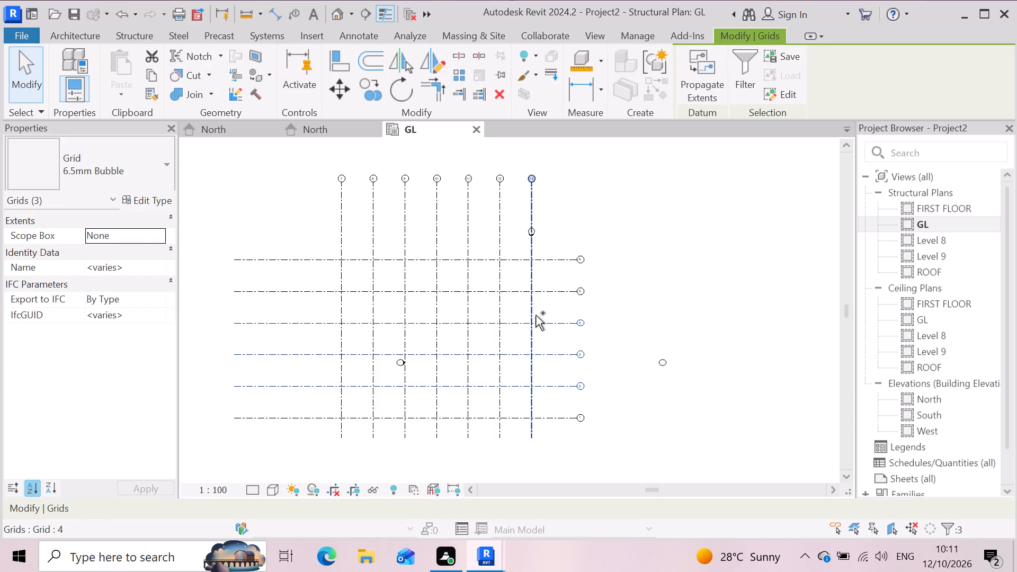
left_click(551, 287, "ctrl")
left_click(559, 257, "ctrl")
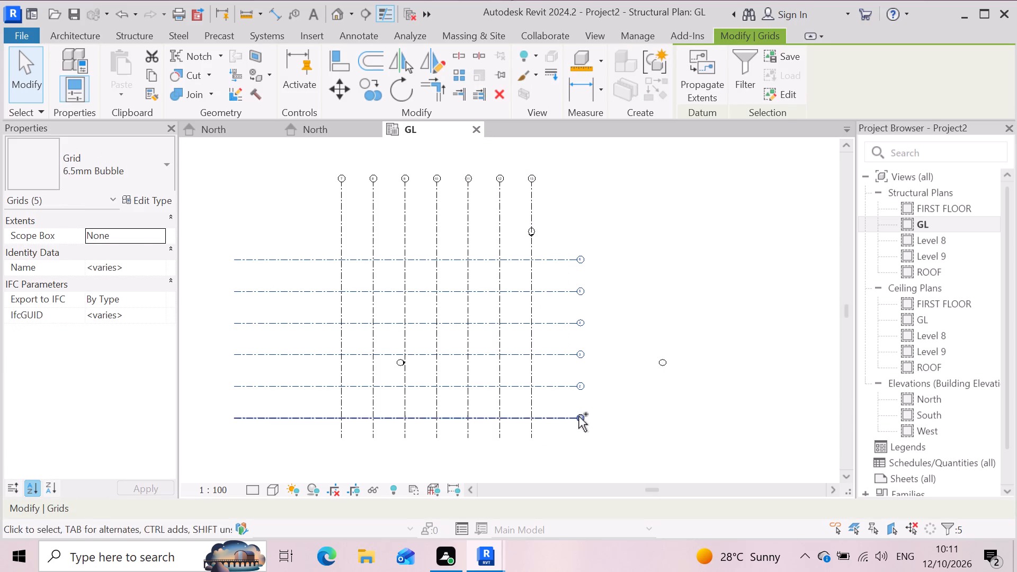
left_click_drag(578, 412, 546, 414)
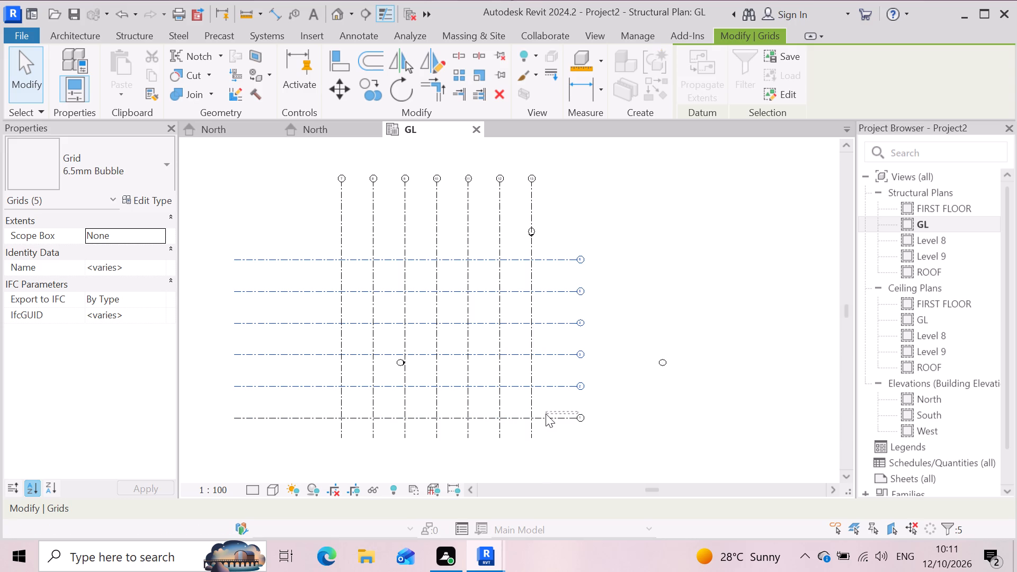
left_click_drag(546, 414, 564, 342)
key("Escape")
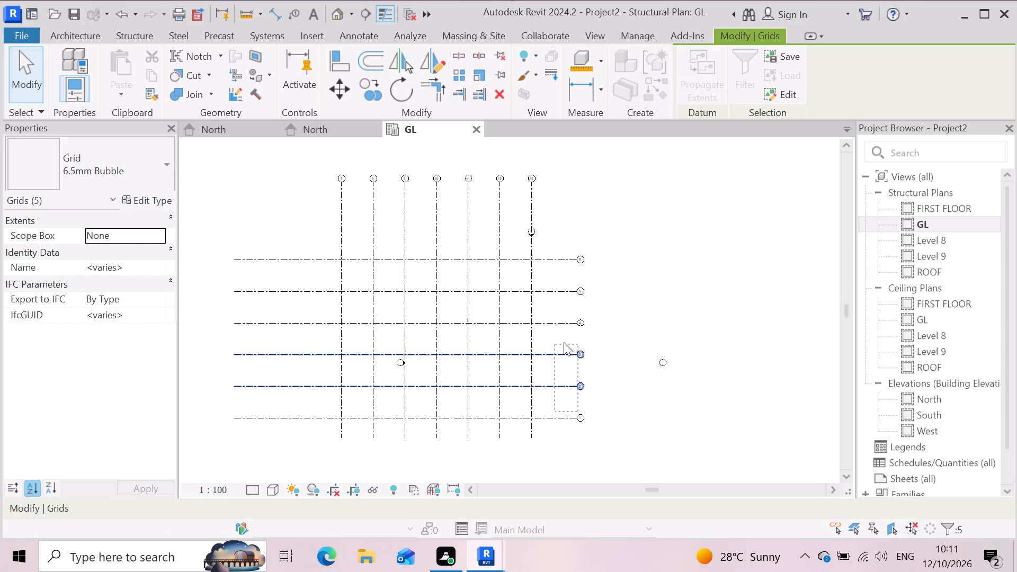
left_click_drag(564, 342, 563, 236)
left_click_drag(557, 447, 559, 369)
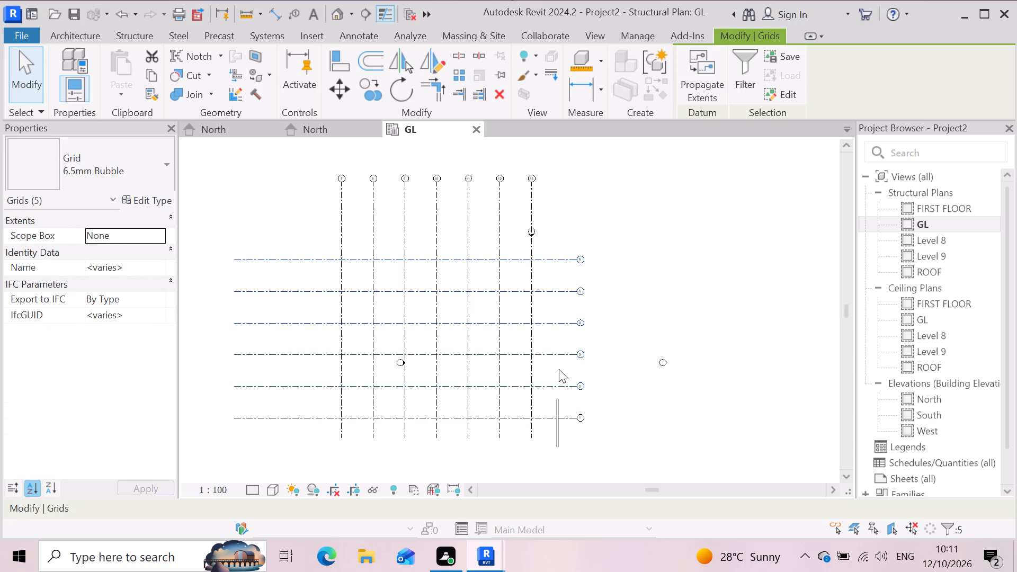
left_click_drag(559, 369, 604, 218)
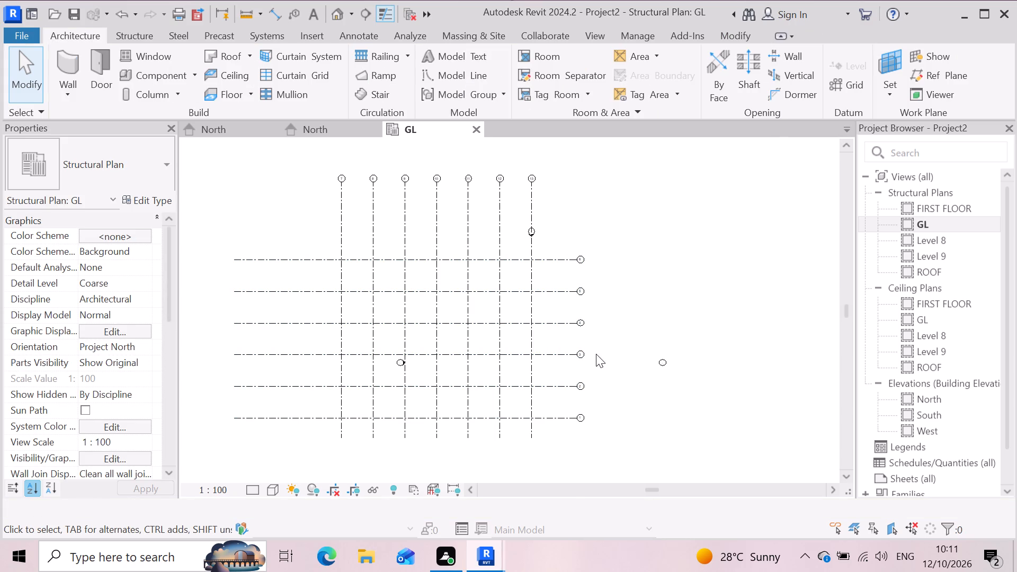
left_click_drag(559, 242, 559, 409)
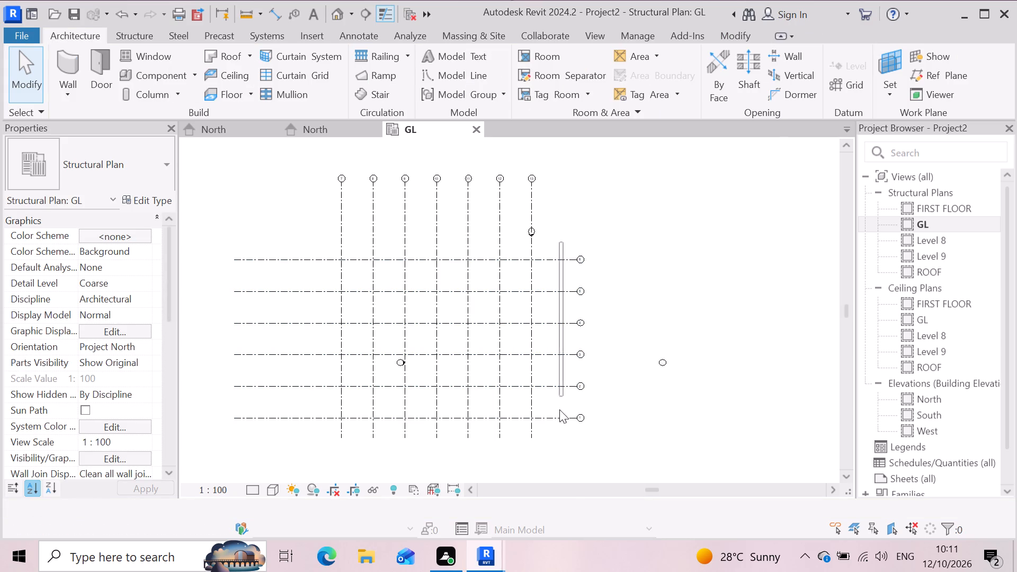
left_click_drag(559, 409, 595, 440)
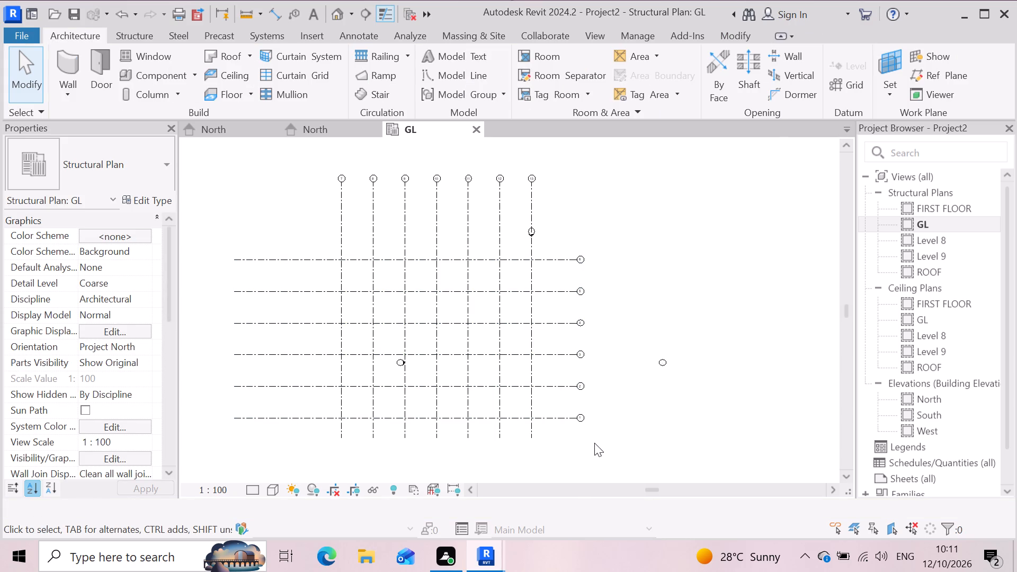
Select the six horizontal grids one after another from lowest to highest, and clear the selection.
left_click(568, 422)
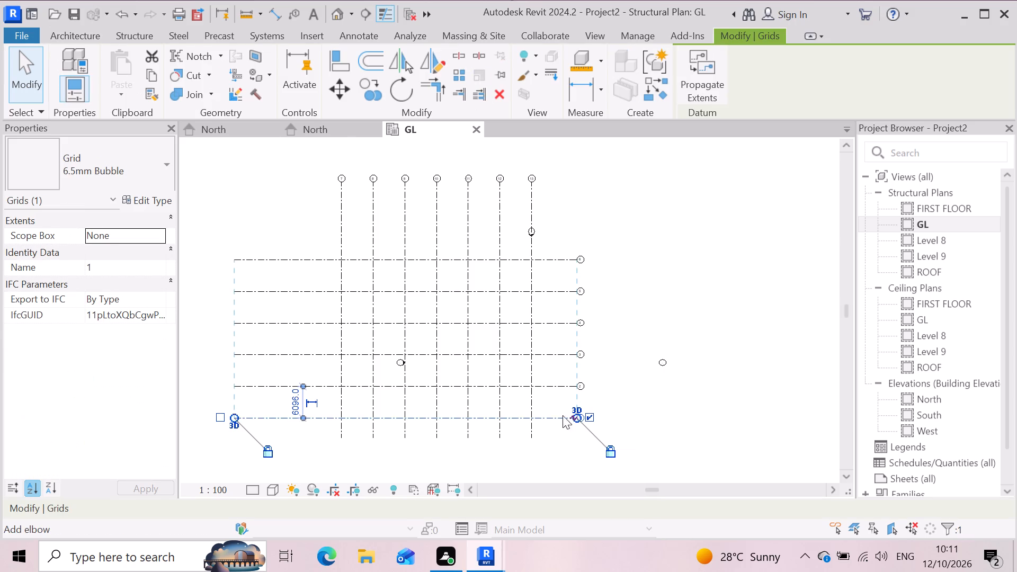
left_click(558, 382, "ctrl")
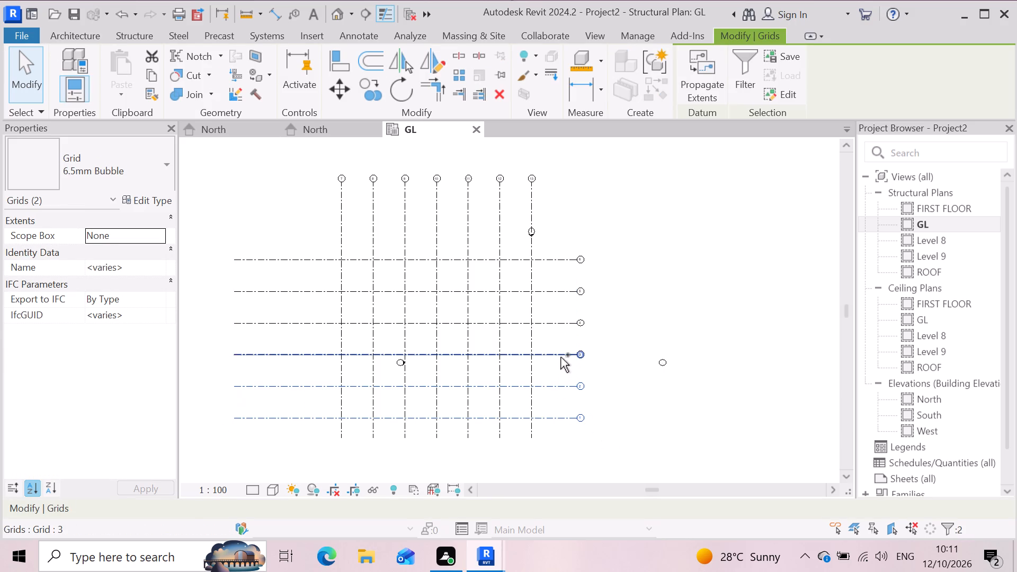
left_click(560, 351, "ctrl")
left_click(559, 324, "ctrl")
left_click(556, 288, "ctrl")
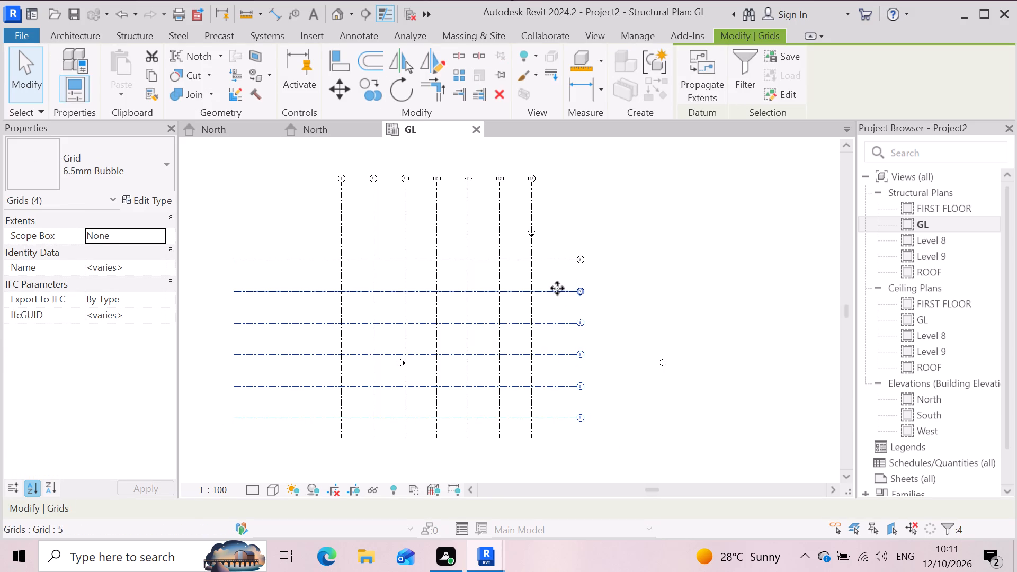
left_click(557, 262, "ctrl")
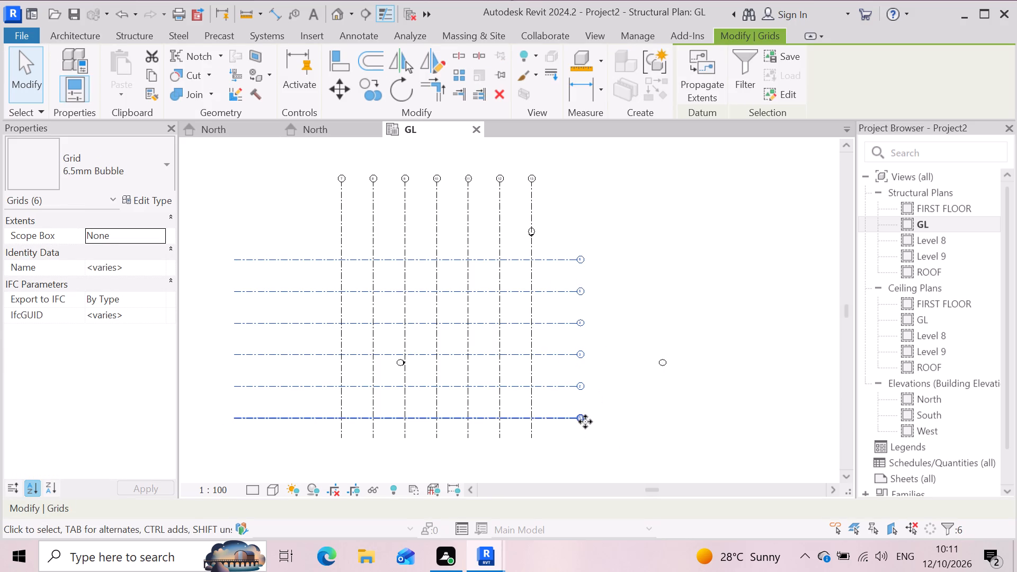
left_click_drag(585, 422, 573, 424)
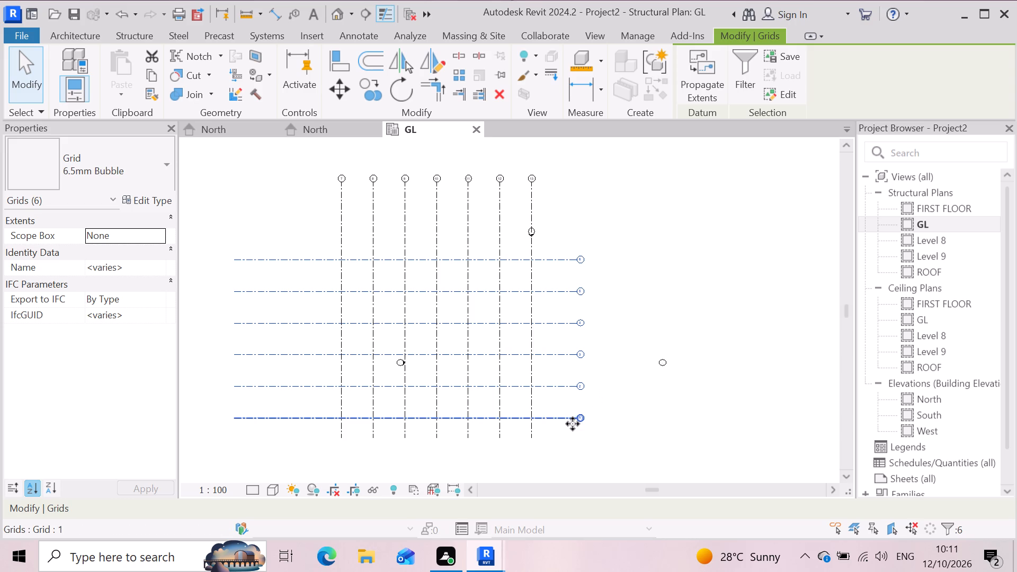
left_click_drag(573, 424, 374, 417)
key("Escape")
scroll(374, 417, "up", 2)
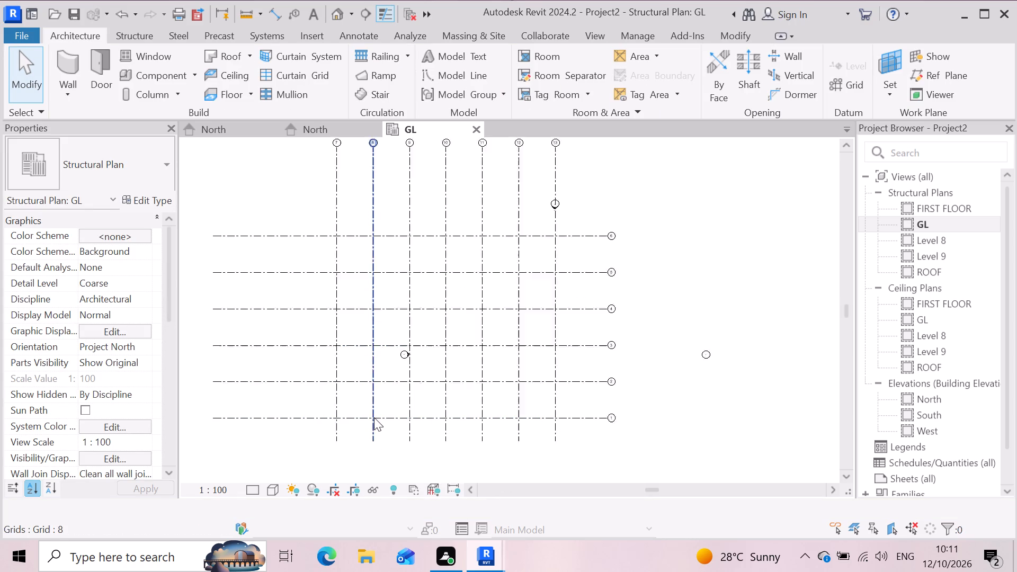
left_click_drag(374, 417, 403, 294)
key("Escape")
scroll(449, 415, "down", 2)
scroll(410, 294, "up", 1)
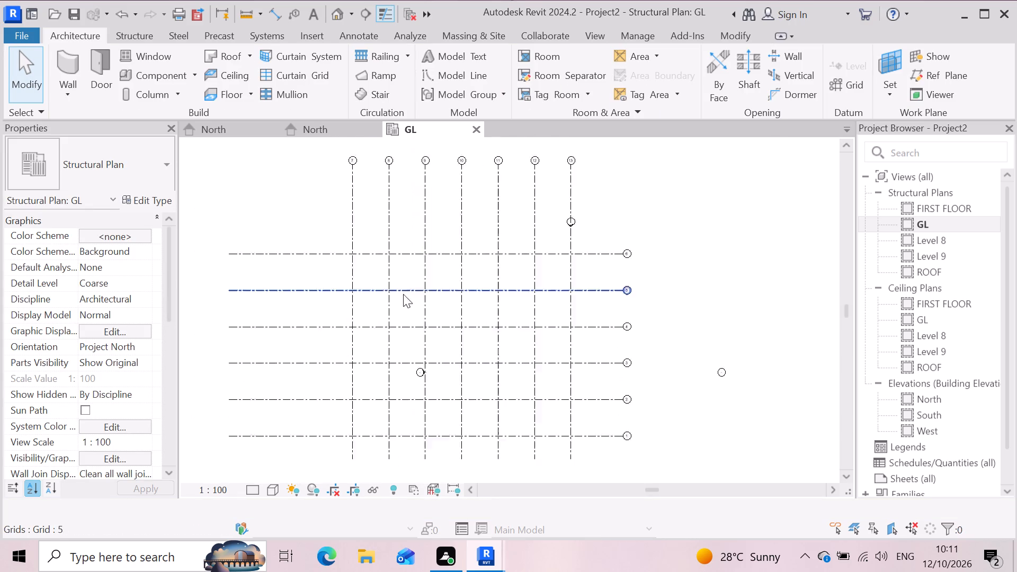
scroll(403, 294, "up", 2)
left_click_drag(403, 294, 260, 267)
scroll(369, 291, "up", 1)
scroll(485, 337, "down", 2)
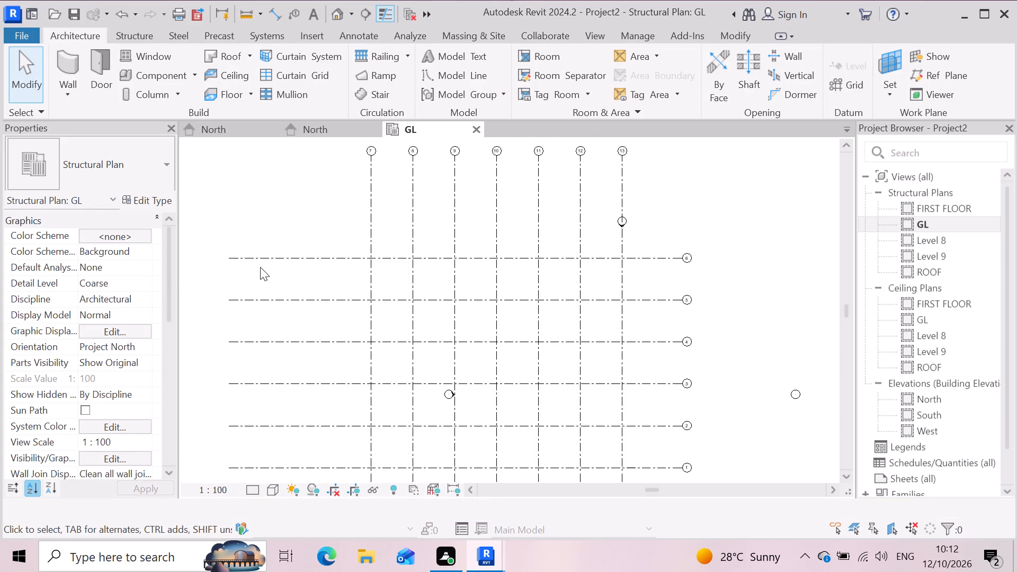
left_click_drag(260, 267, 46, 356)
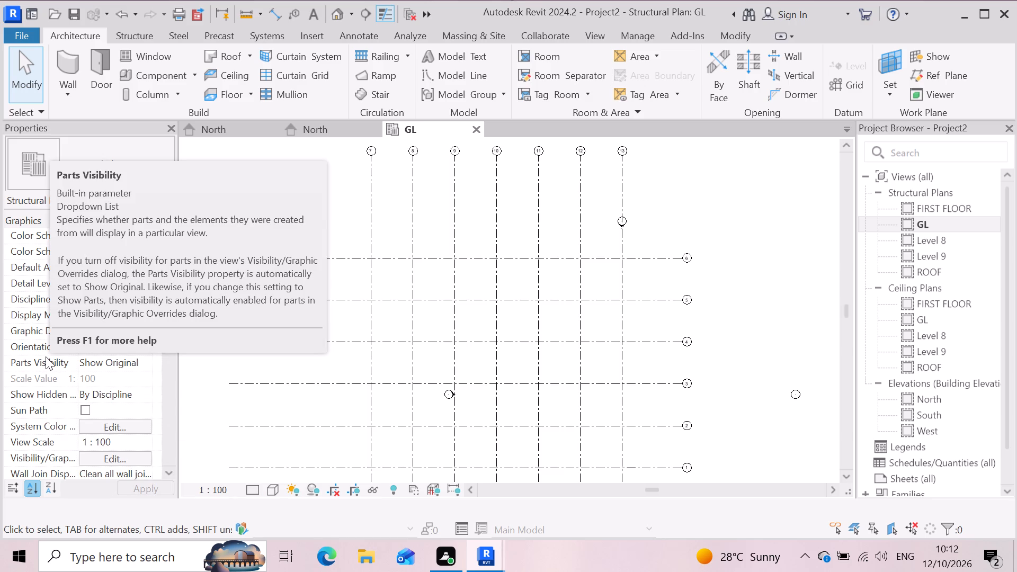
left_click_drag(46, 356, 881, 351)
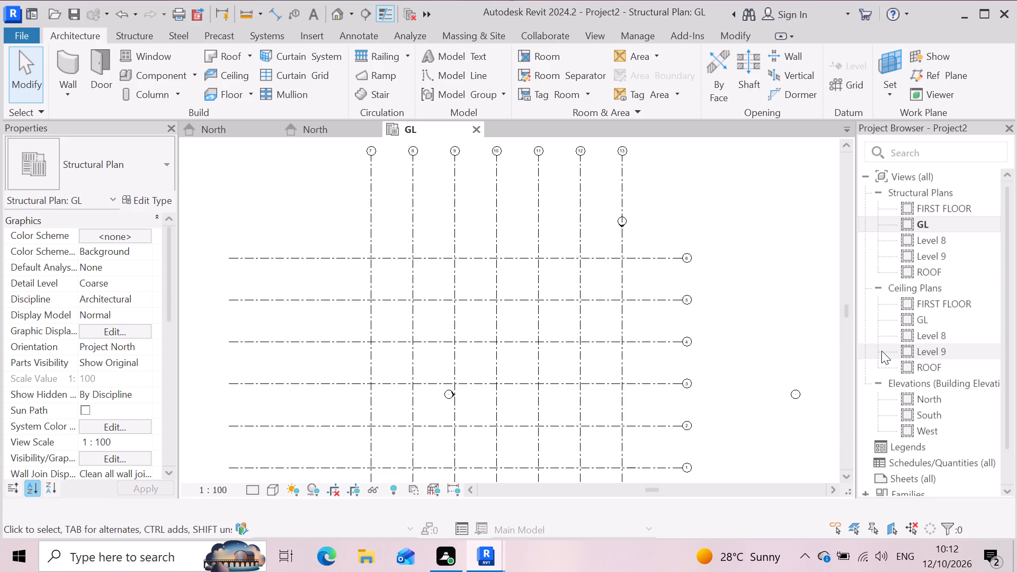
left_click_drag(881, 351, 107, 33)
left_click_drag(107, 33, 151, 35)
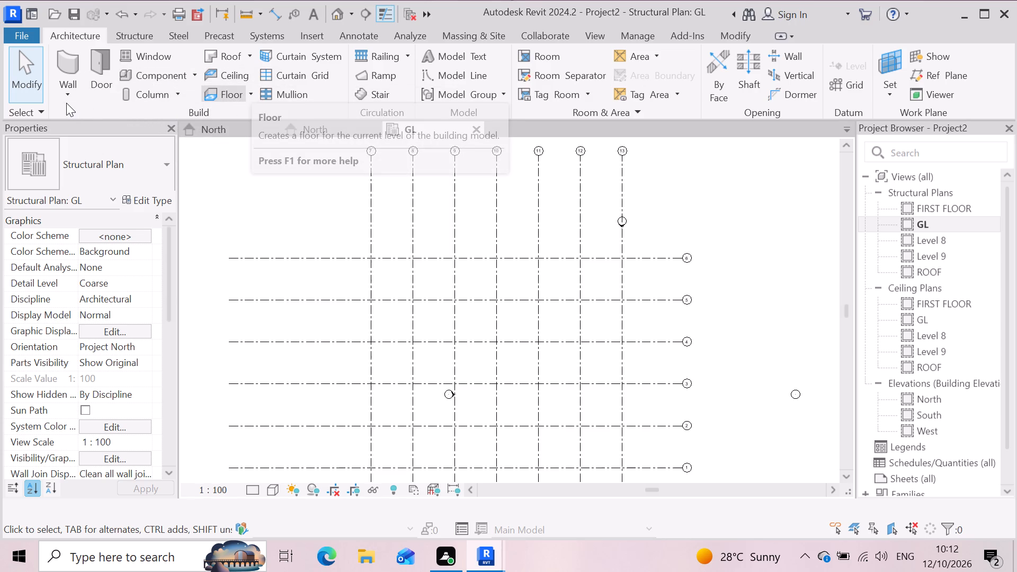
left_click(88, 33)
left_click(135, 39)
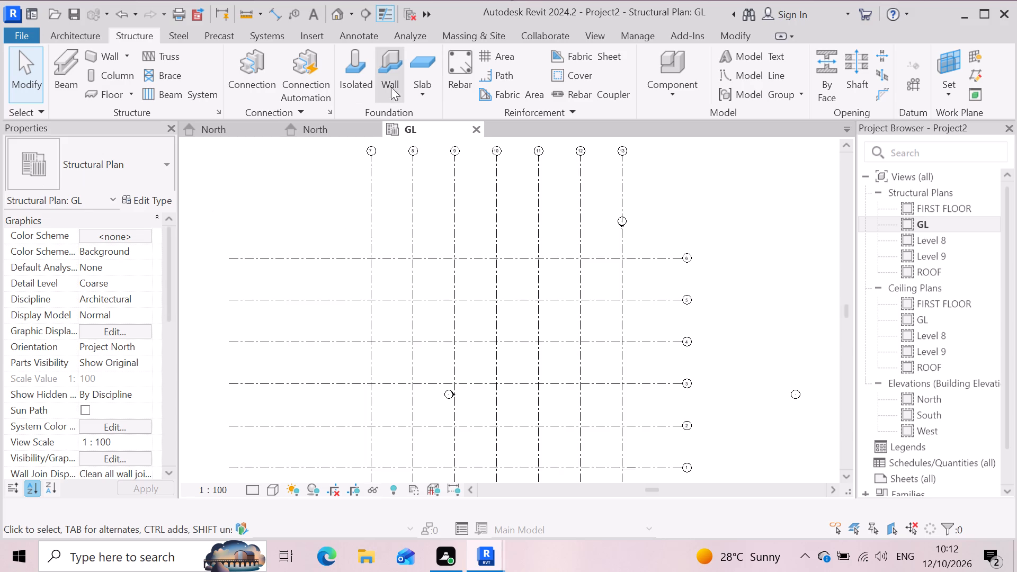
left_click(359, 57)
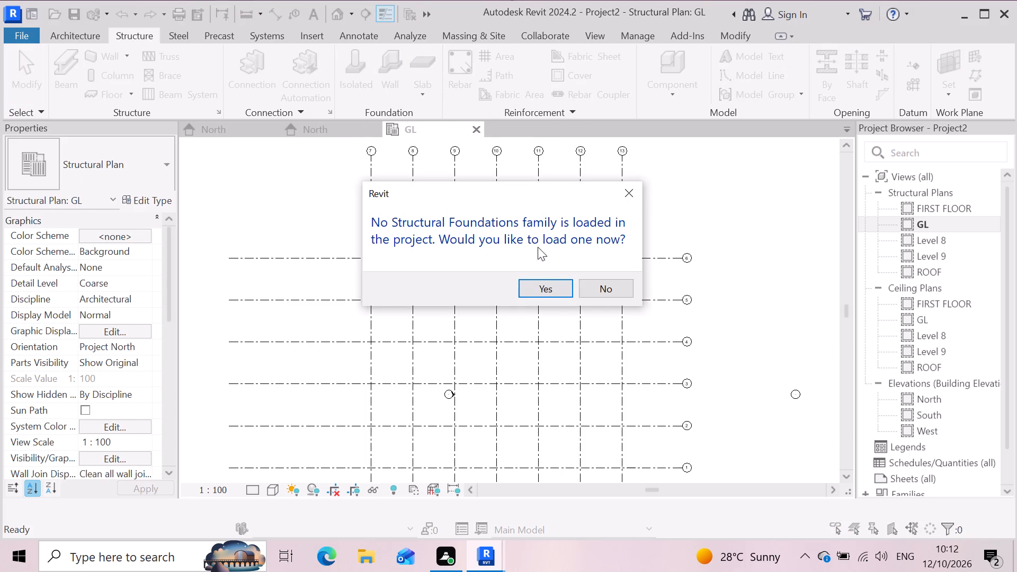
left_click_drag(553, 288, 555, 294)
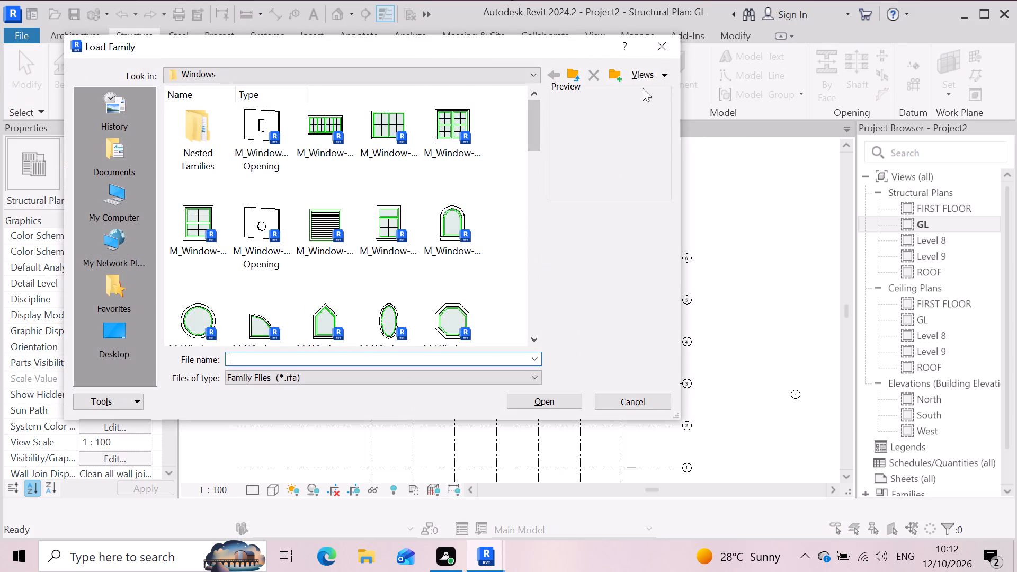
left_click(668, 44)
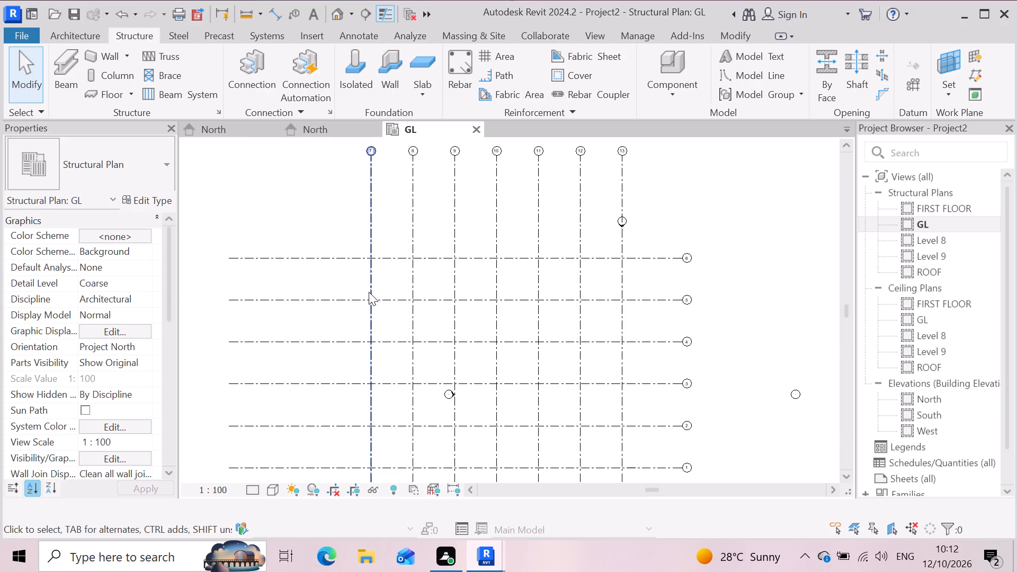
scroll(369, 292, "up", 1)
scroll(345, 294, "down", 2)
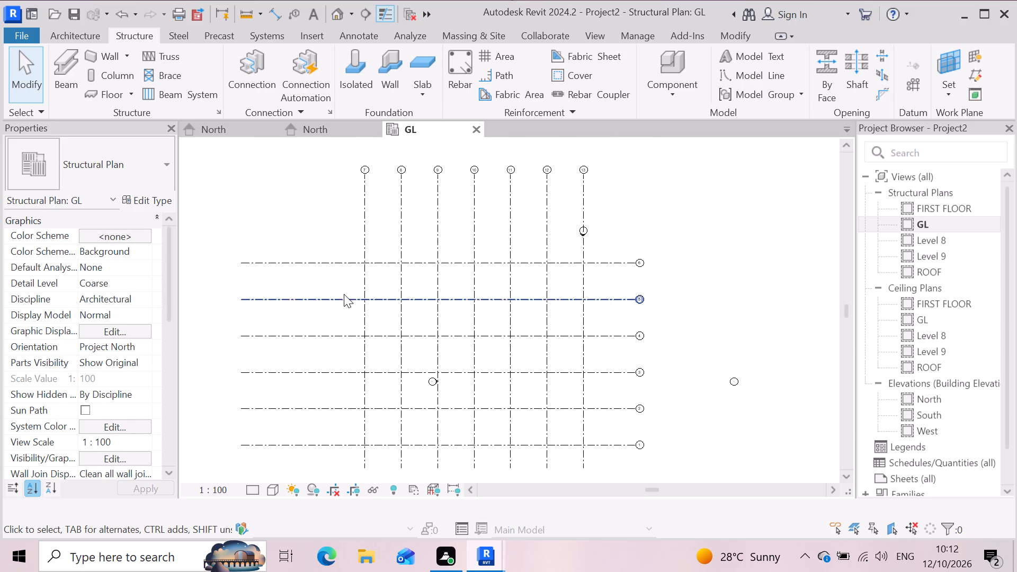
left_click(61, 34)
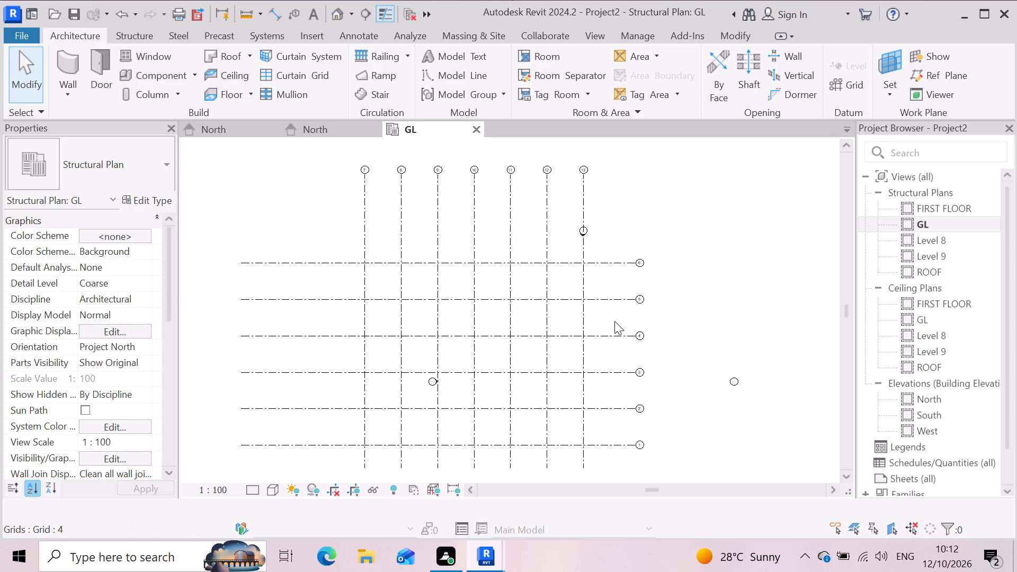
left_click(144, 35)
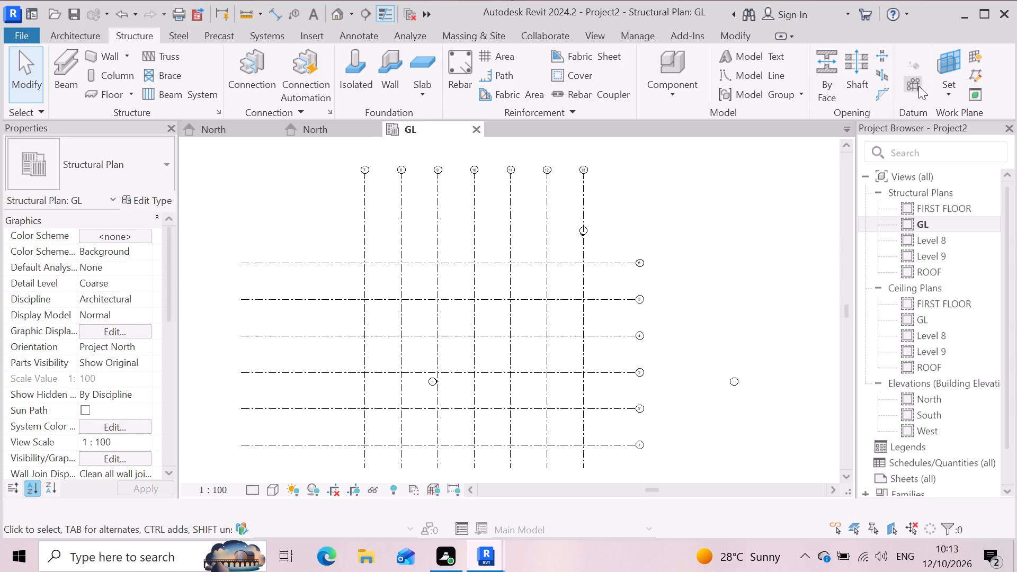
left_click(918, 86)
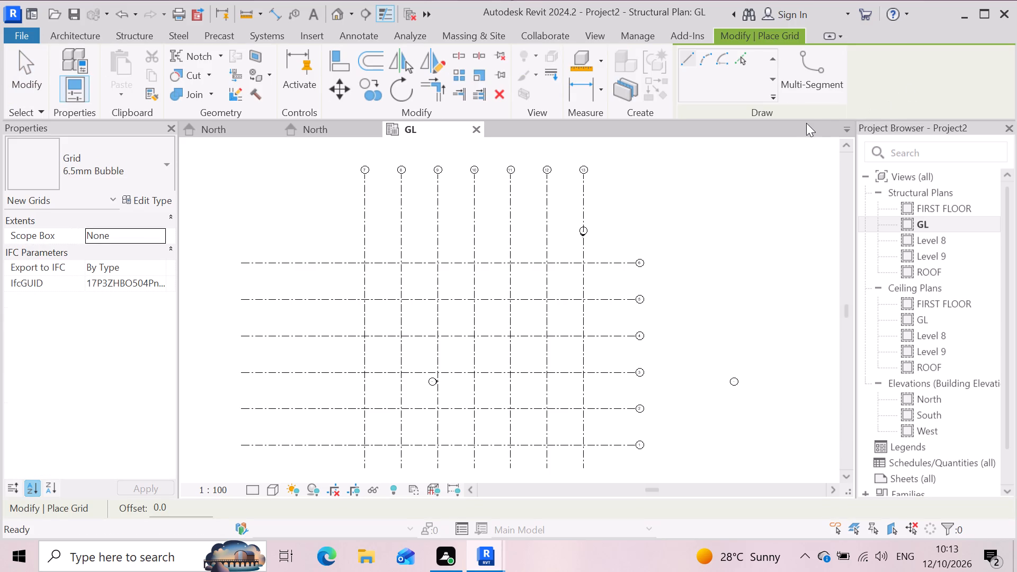
Undo the horizontal grids' westward move and the vertical and parallel grid placements, back to a single horizontal grid in the GL plan.
key("ctrl+z")
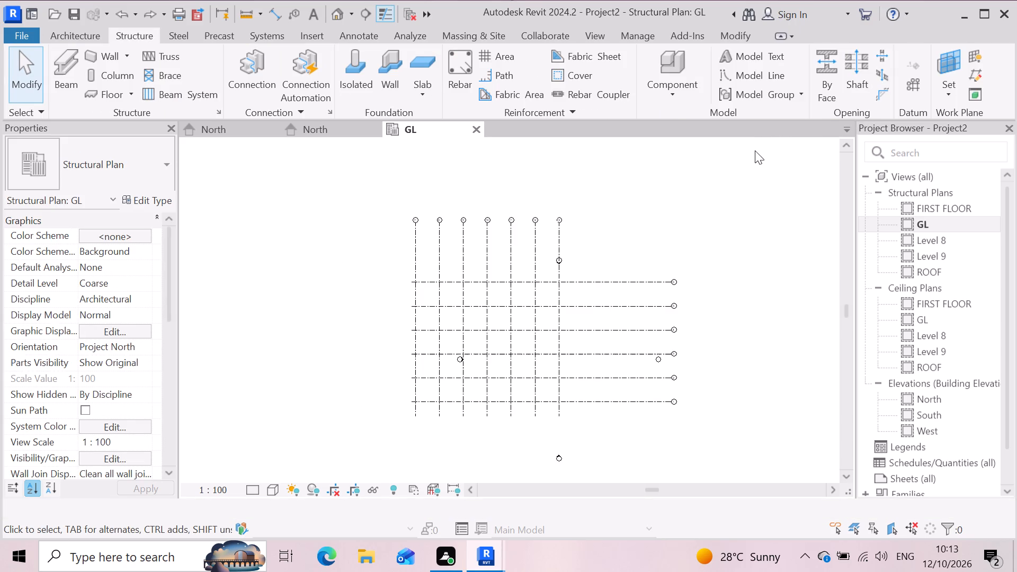
key("ctrl+z")
key("z")
key("ctrl+z")
key("ctrl+z")
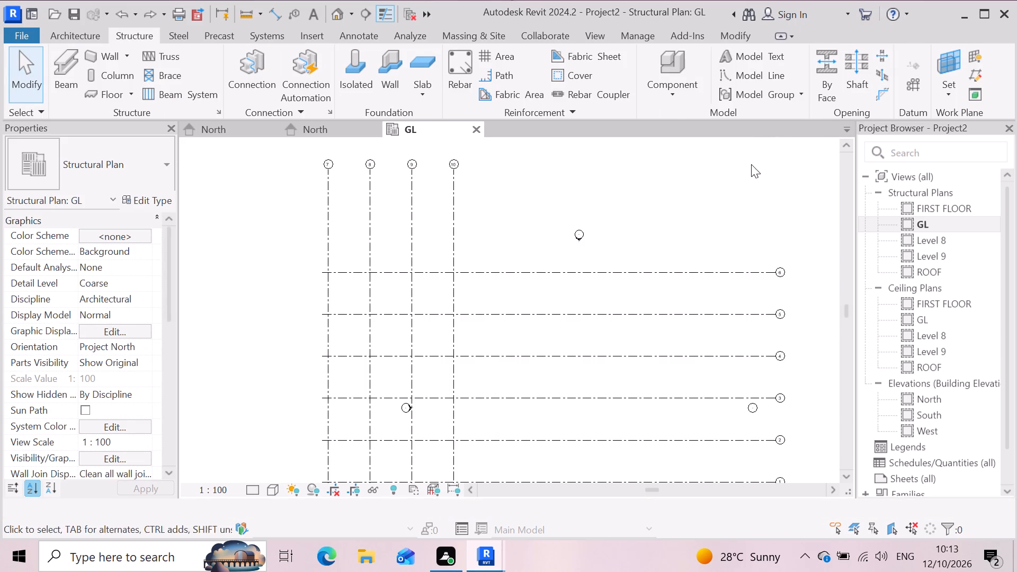
key("ctrl+z")
key("ctrl+z")
key("ctrl+z")
key("ctrl+z")
key("ctrl+z")
key("ctrl+z")
key("ctrl+z")
key("ctrl+z")
key("ctrl+z")
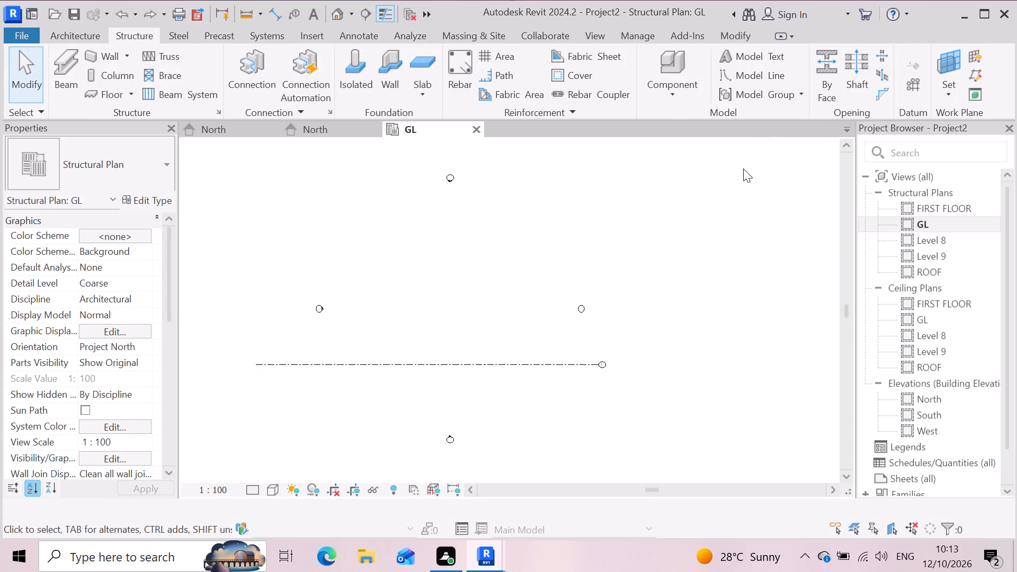
Undo the remaining horizontal grid and the creation of Level 9.
key("ctrl+z")
key("ctrl+z")
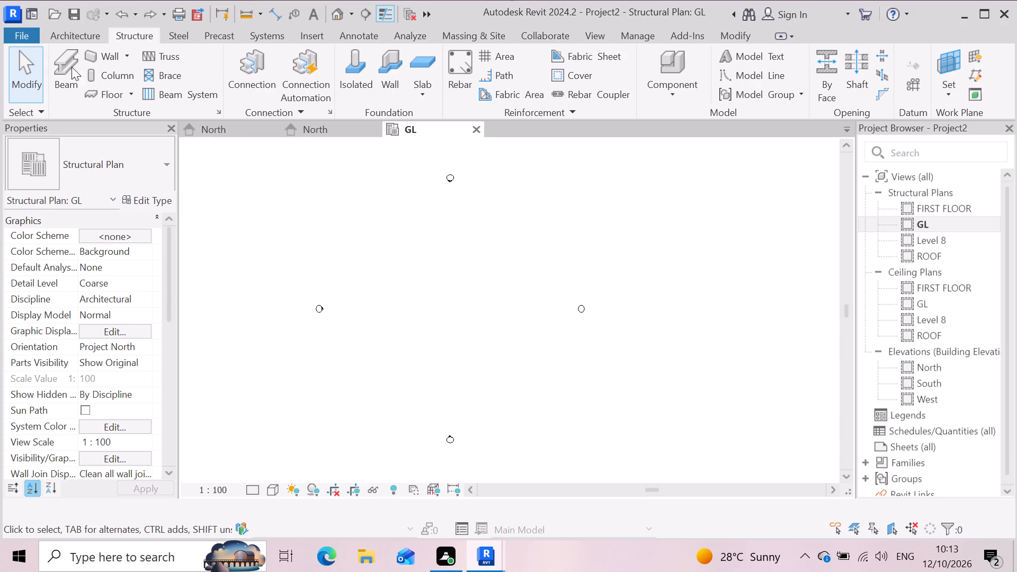
Draw a straight horizontal grid in the GL plan, just south of the west and east elevation markers and spanning between them.
left_click(75, 35)
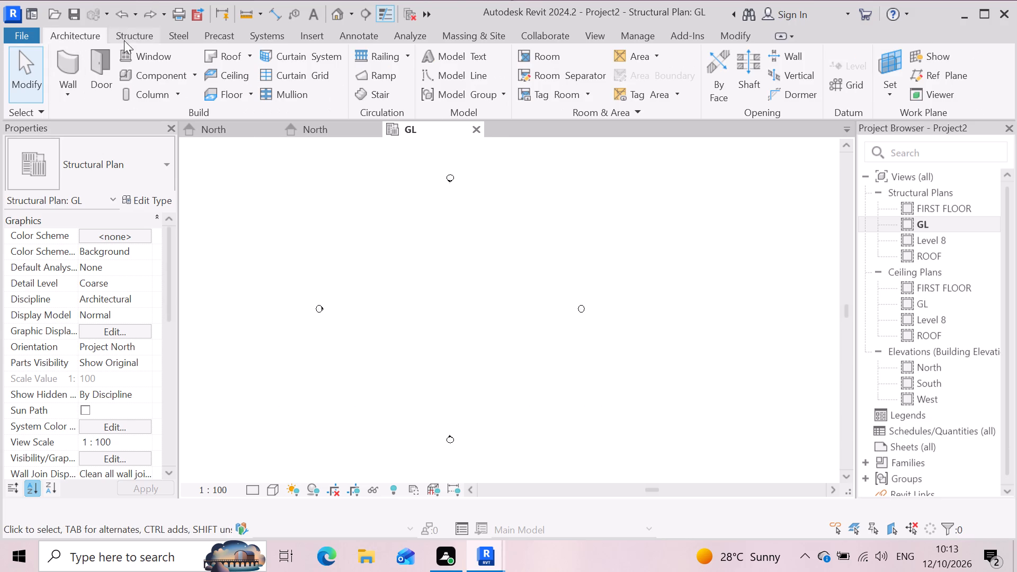
left_click(139, 32)
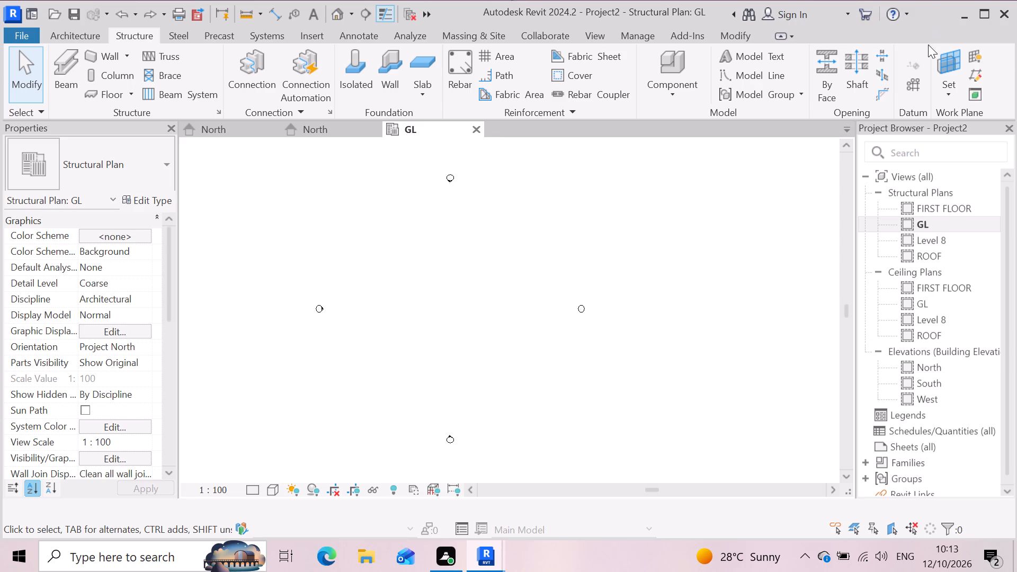
left_click(918, 84)
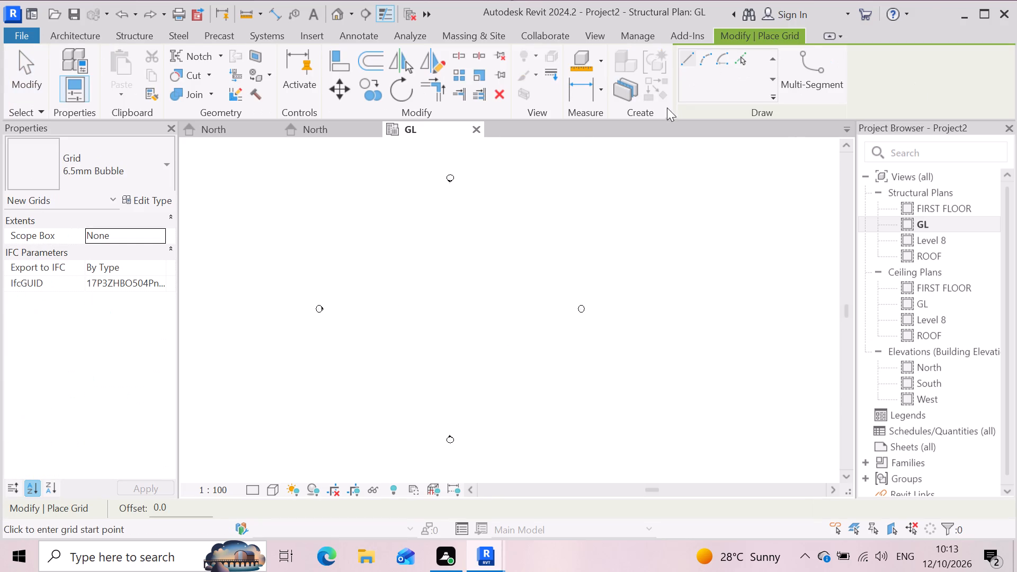
left_click(682, 59)
left_click(323, 371)
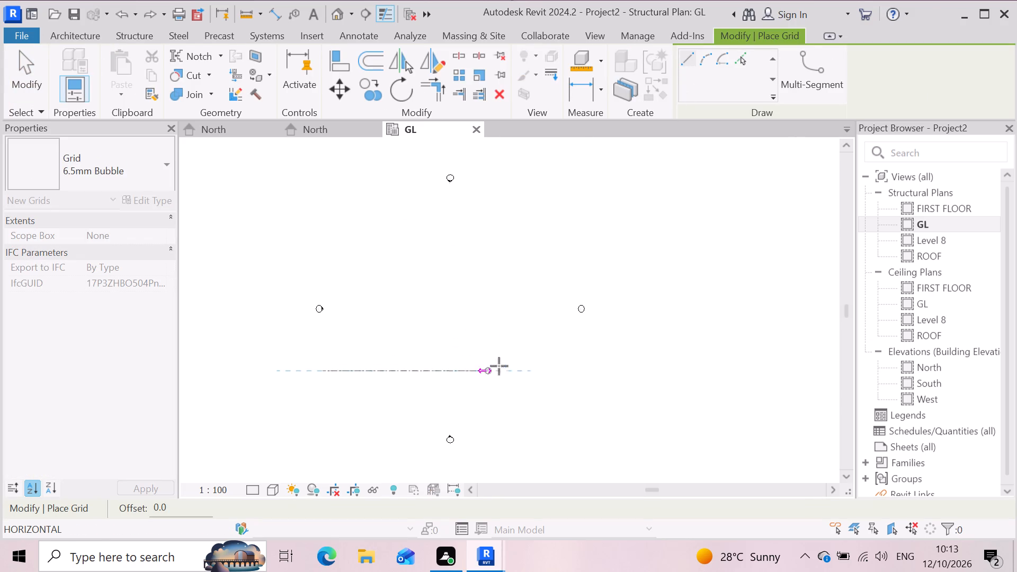
left_click(577, 362)
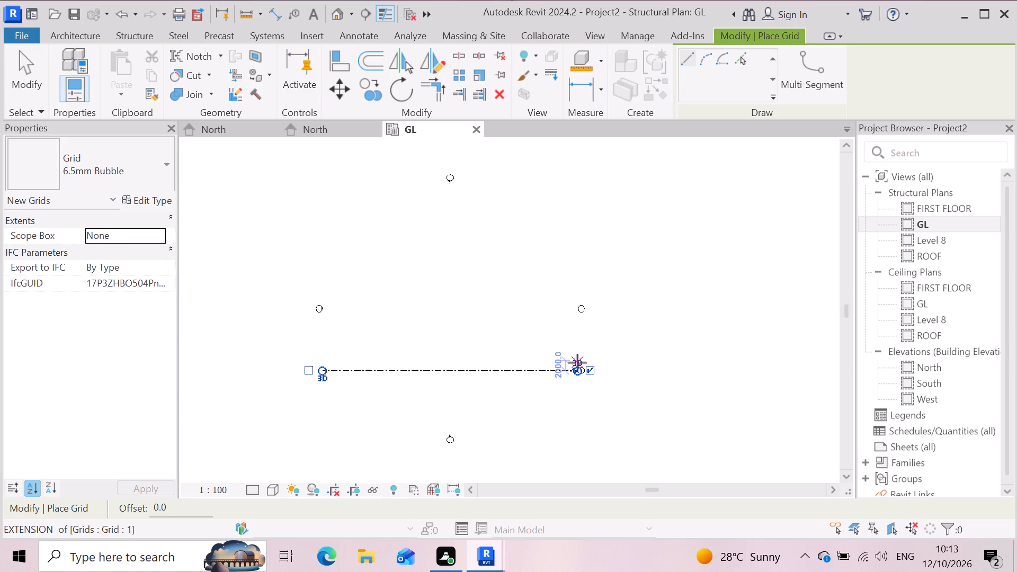
Add six parallel grids successively north of the first horizontal grid by picking lines with a 20' offset.
left_click_drag(187, 507, 68, 464)
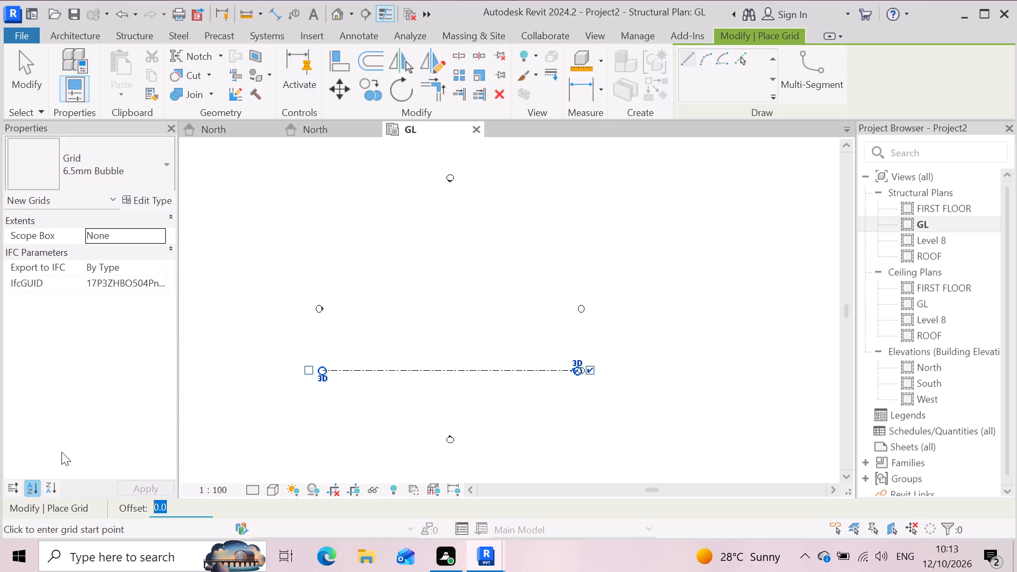
key("2")
key("0")
key("apostrophe")
key("Return")
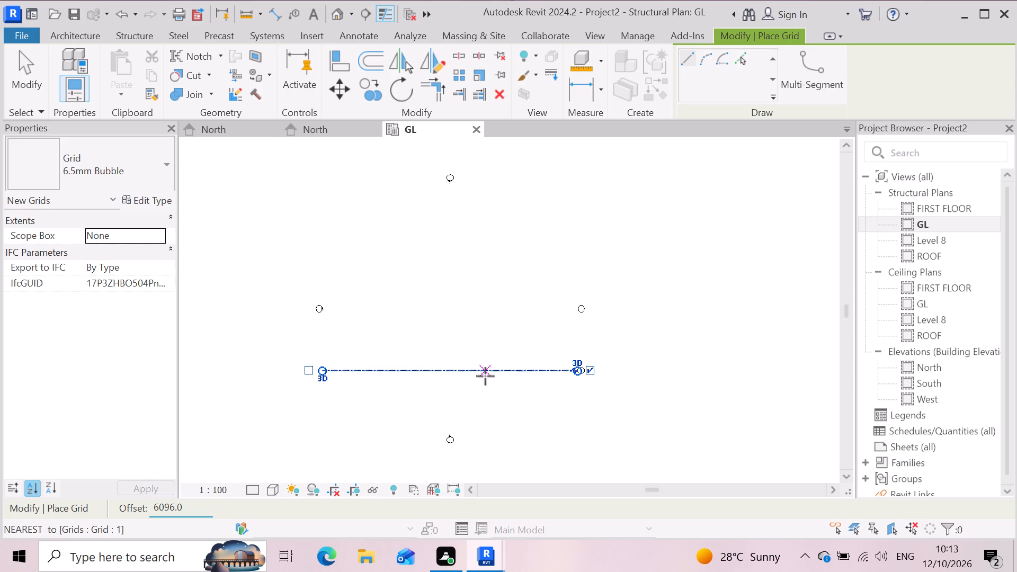
left_click(743, 55)
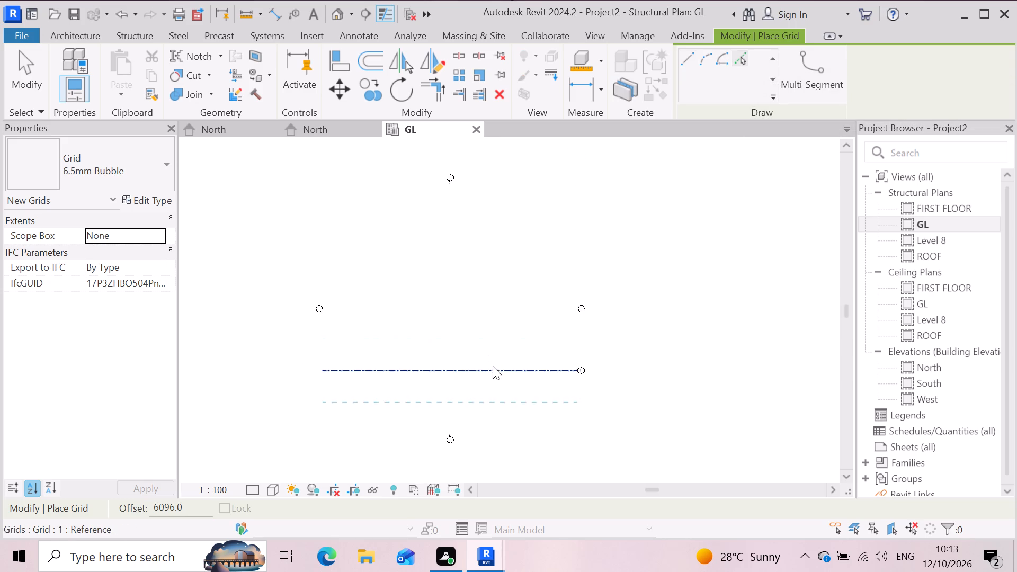
left_click(497, 367)
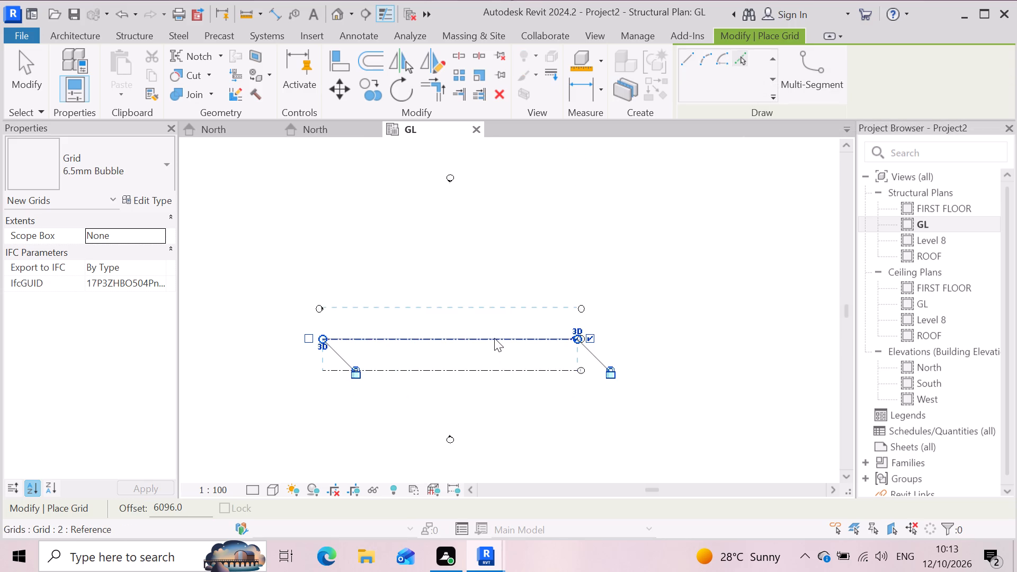
left_click(494, 337)
left_click(498, 301)
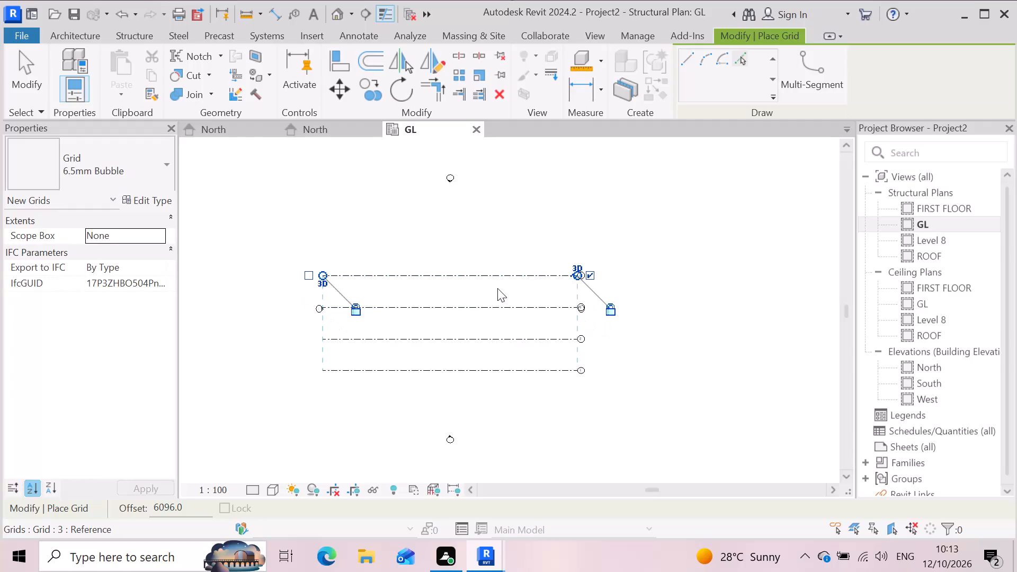
left_click(501, 271)
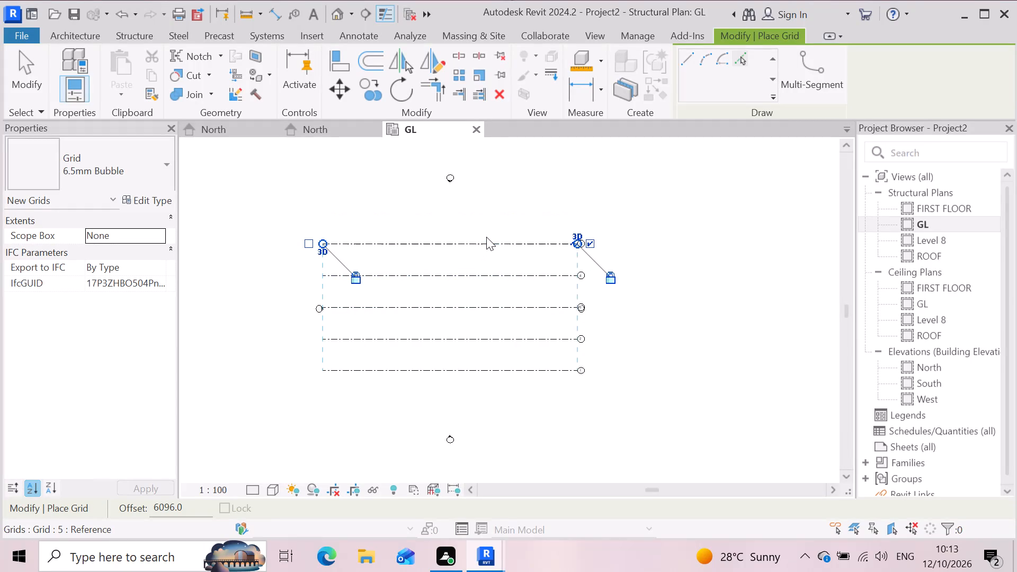
left_click(486, 238)
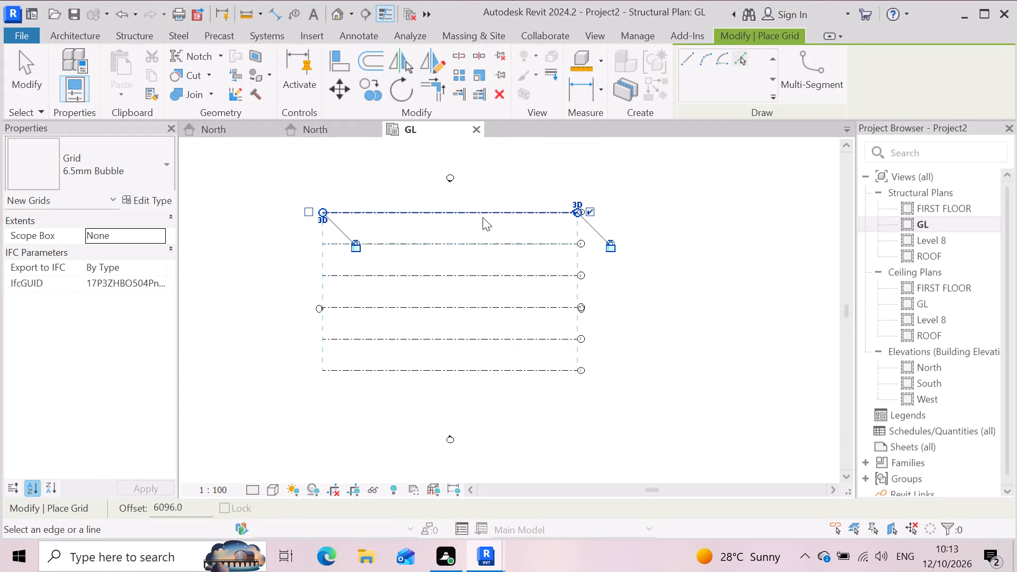
left_click(486, 208)
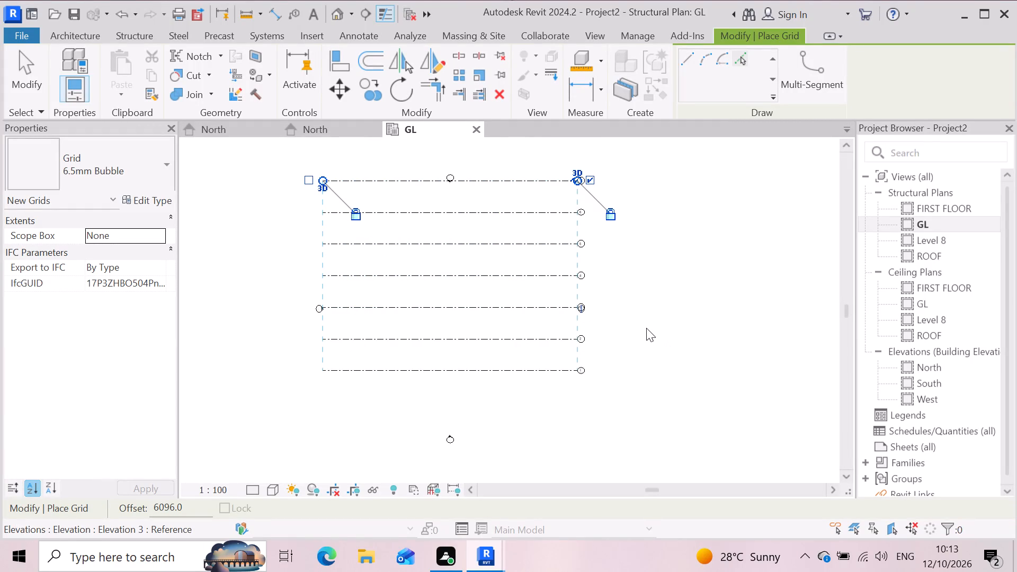
key("Escape")
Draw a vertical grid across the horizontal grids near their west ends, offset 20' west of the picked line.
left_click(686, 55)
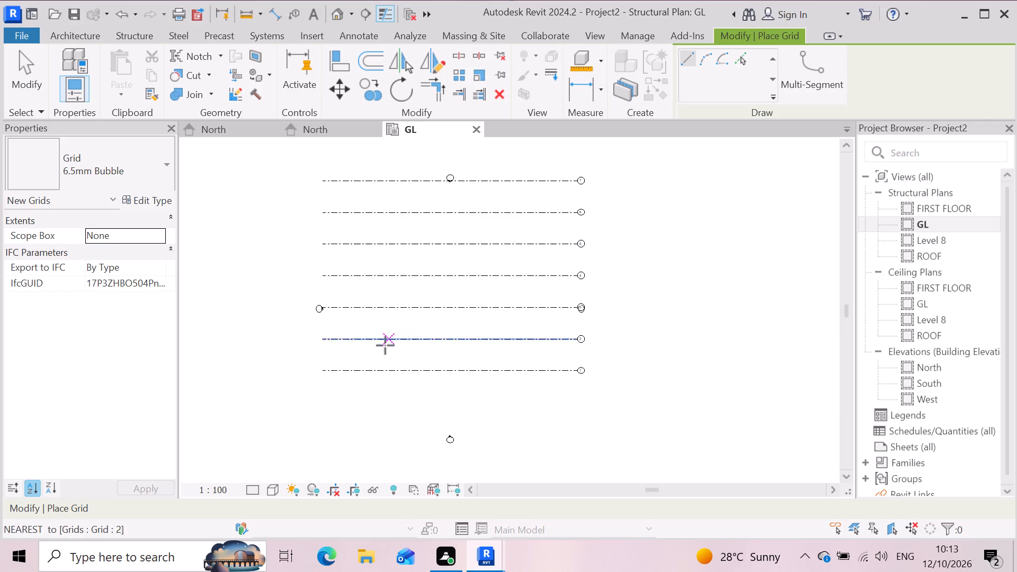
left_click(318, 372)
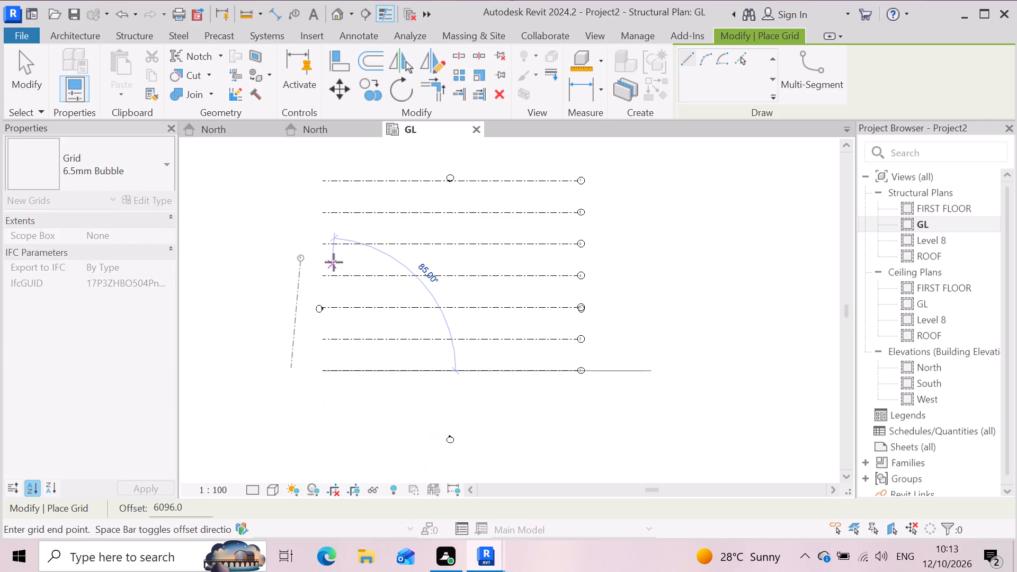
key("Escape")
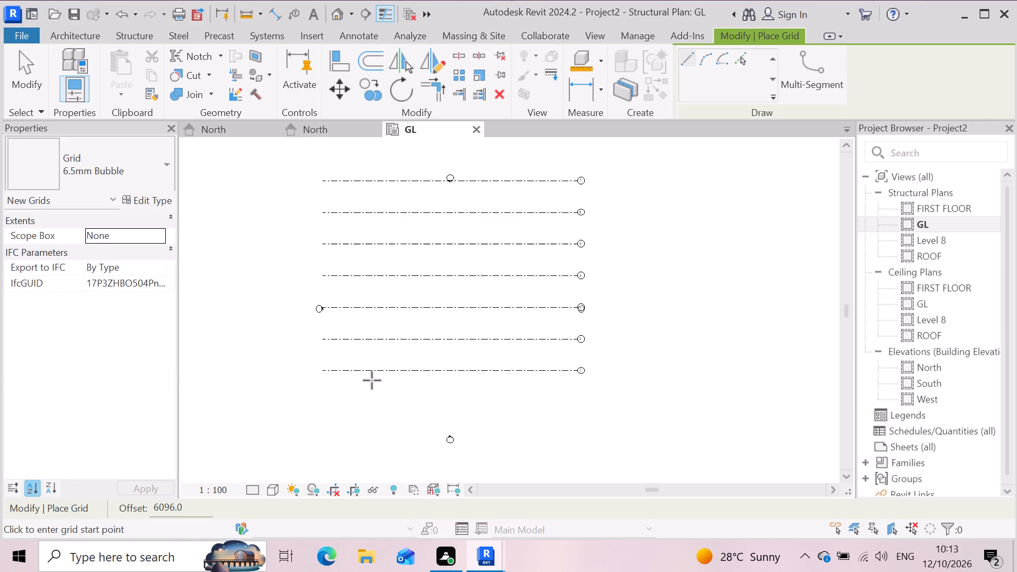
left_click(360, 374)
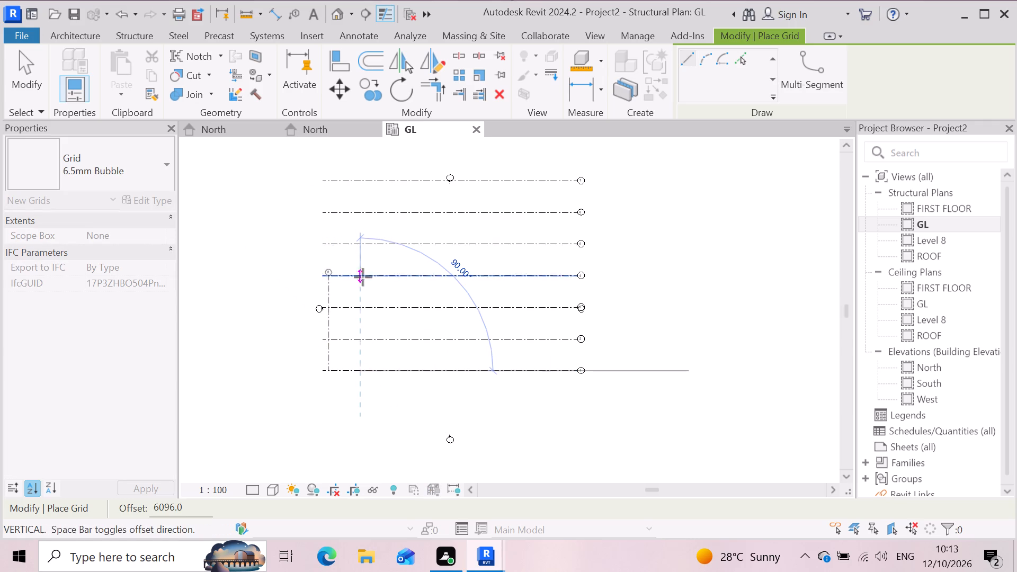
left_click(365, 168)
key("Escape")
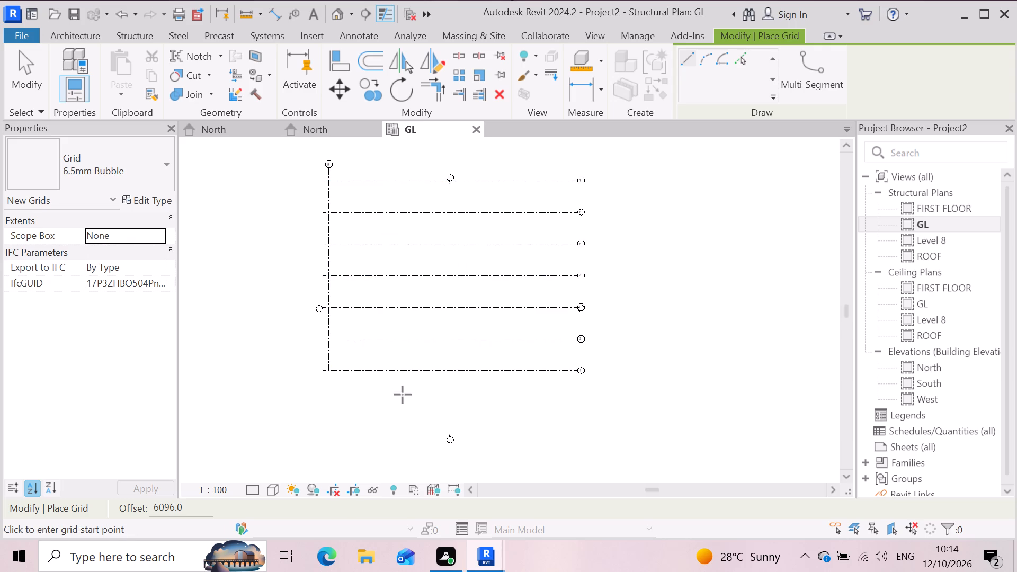
Undo the vertical grid and the northernmost horizontal grid.
key("ctrl+z")
key("ctrl+z")
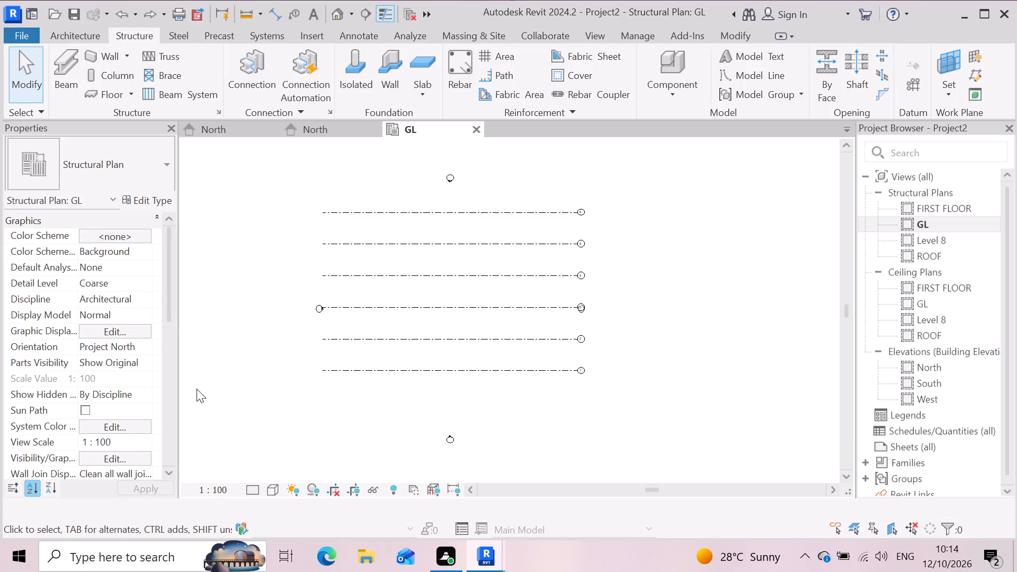
Draw a vertical grid with zero offset from the west endpoint of the lowest horizontal grid to just past the northernmost one.
left_click(917, 86)
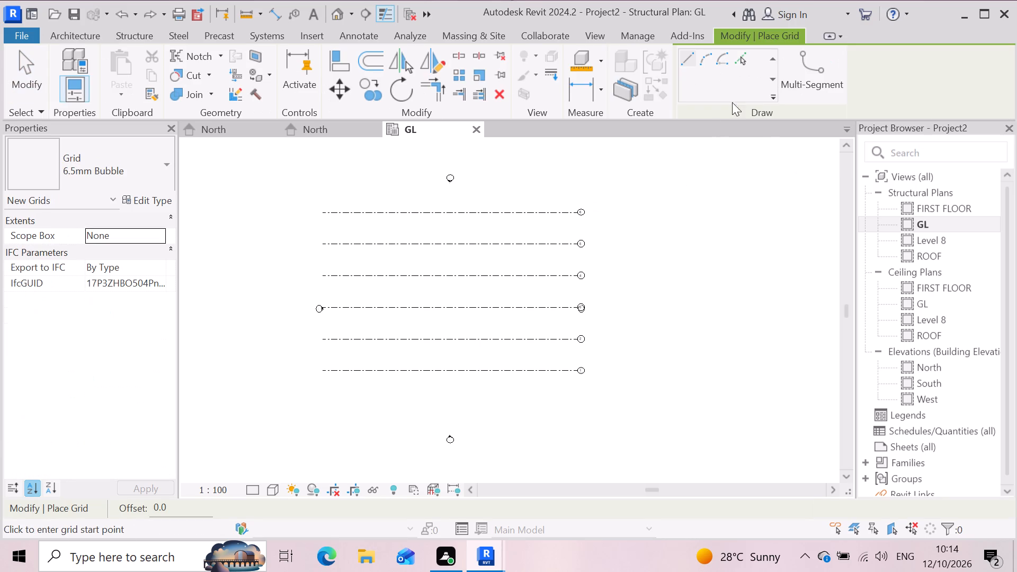
left_click(686, 56)
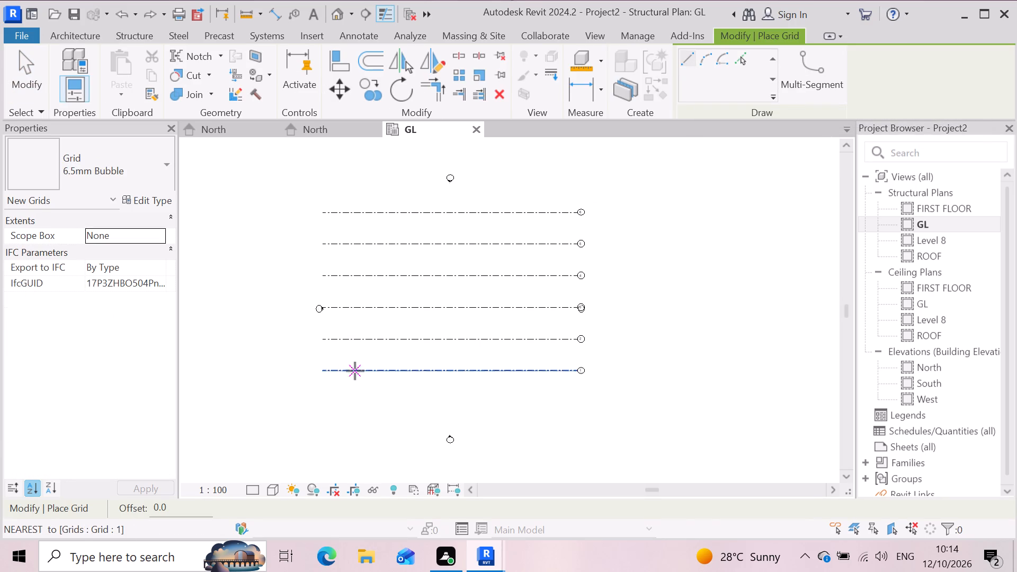
left_click(356, 371)
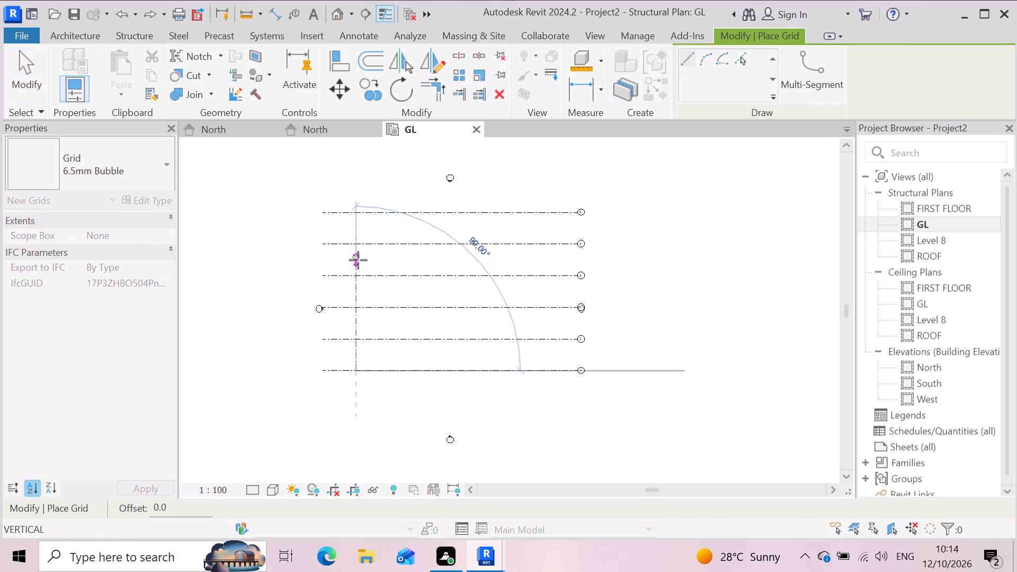
key("Escape")
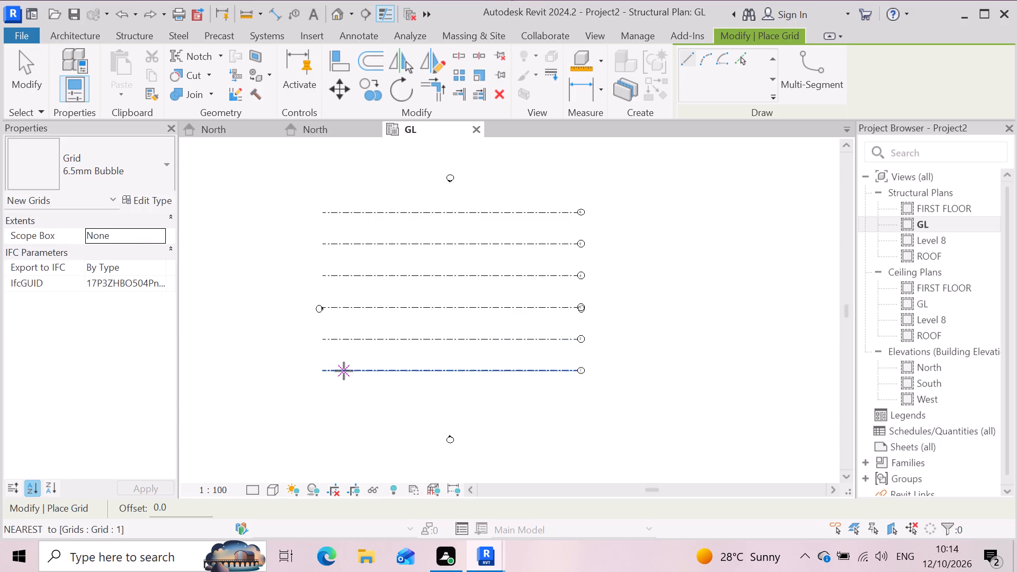
left_click(344, 371)
key("Escape")
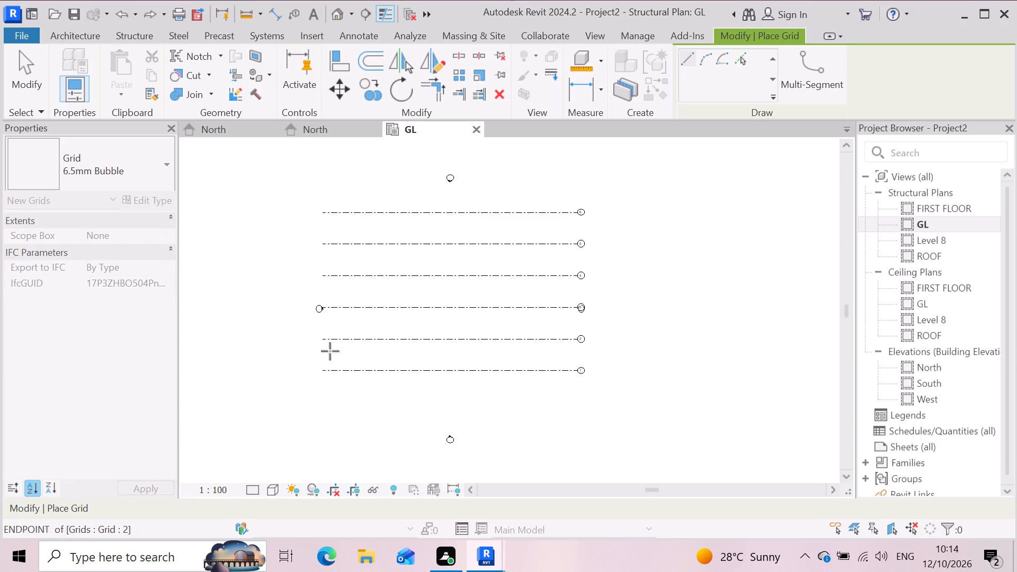
left_click(338, 370)
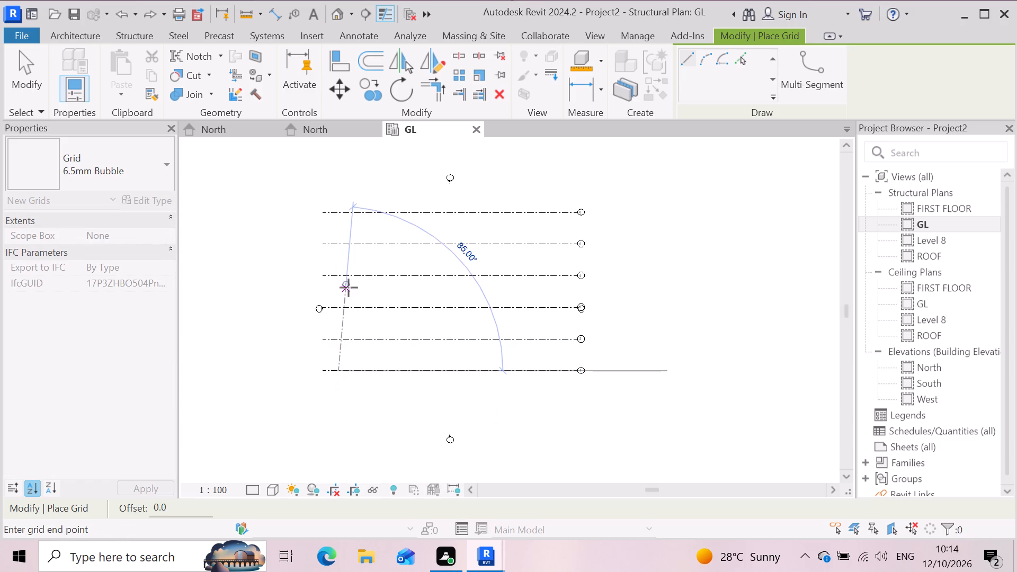
key("Escape")
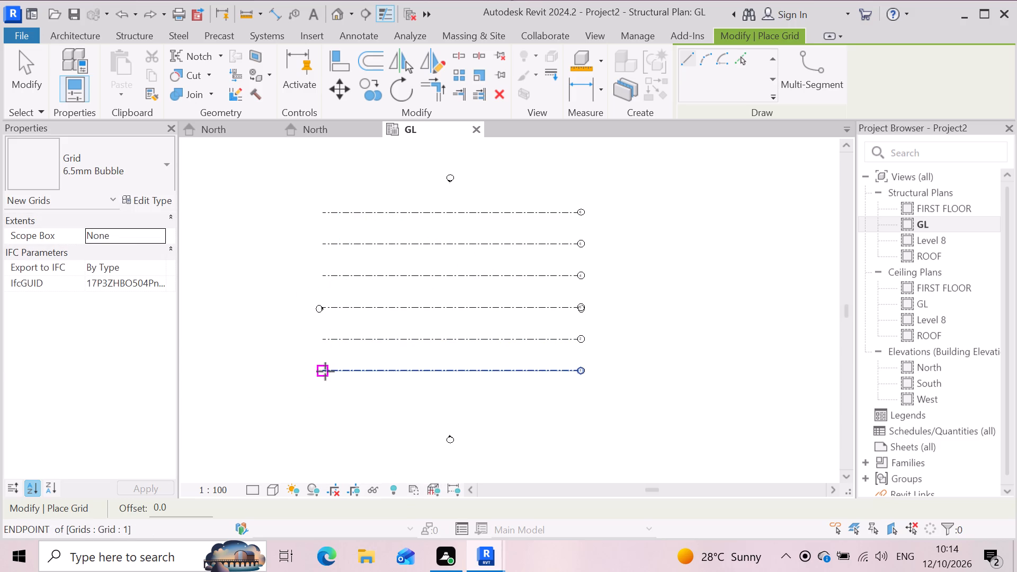
left_click(325, 373)
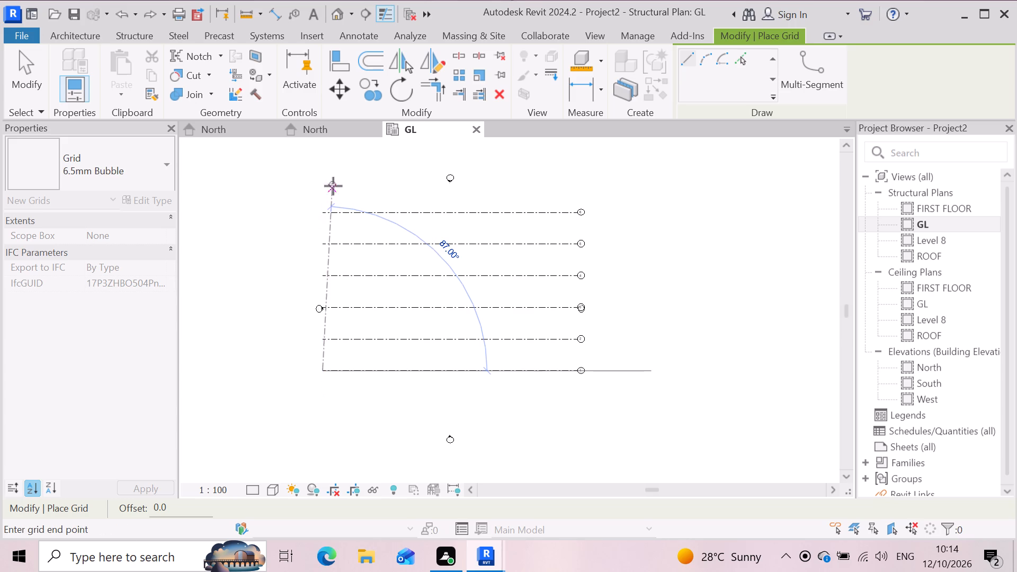
left_click(323, 168)
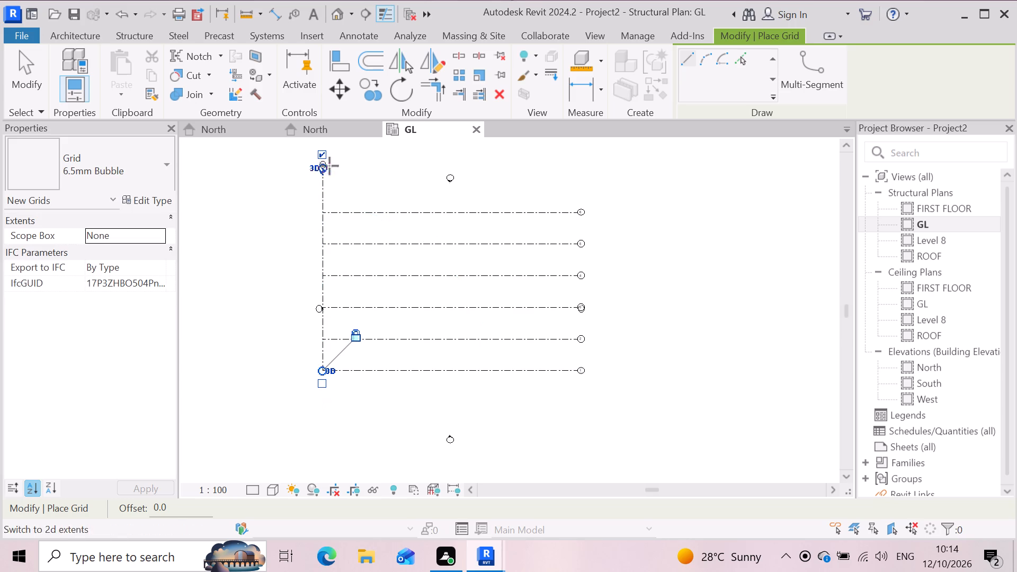
key("Escape")
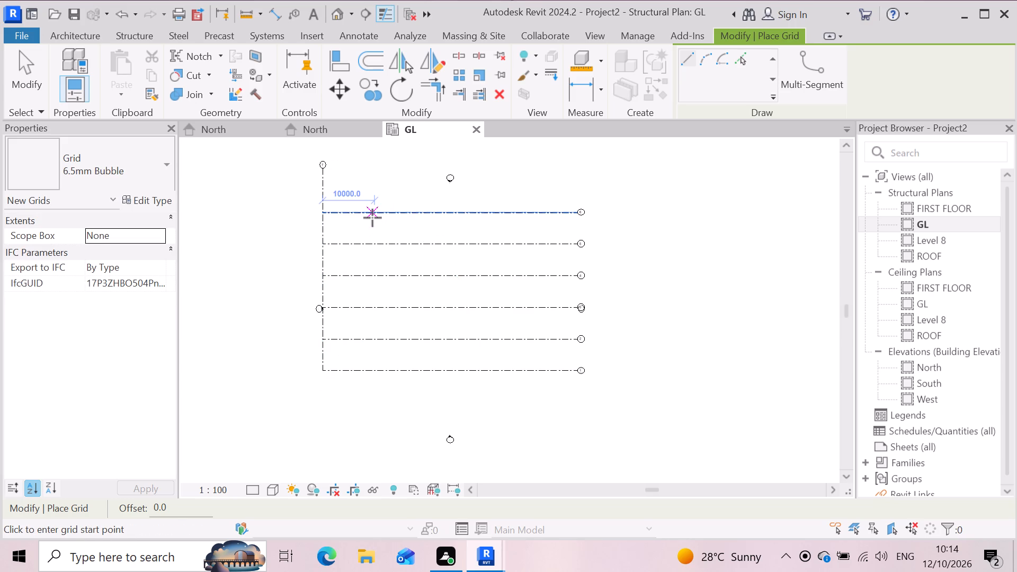
key("Escape")
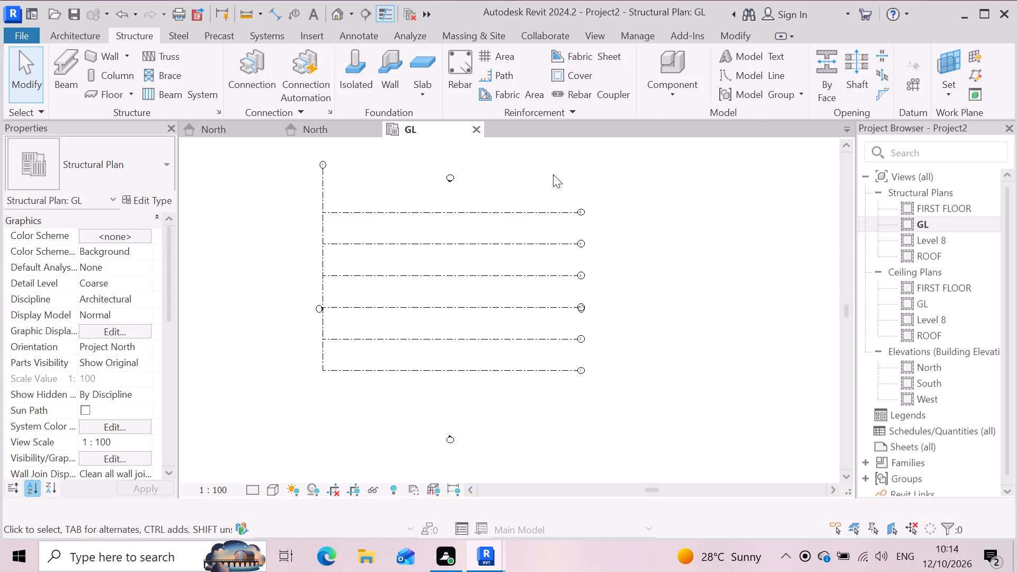
Add seven parallel vertical grids successively east of the westernmost vertical grid by picking lines with a 20' offset.
left_click(912, 90)
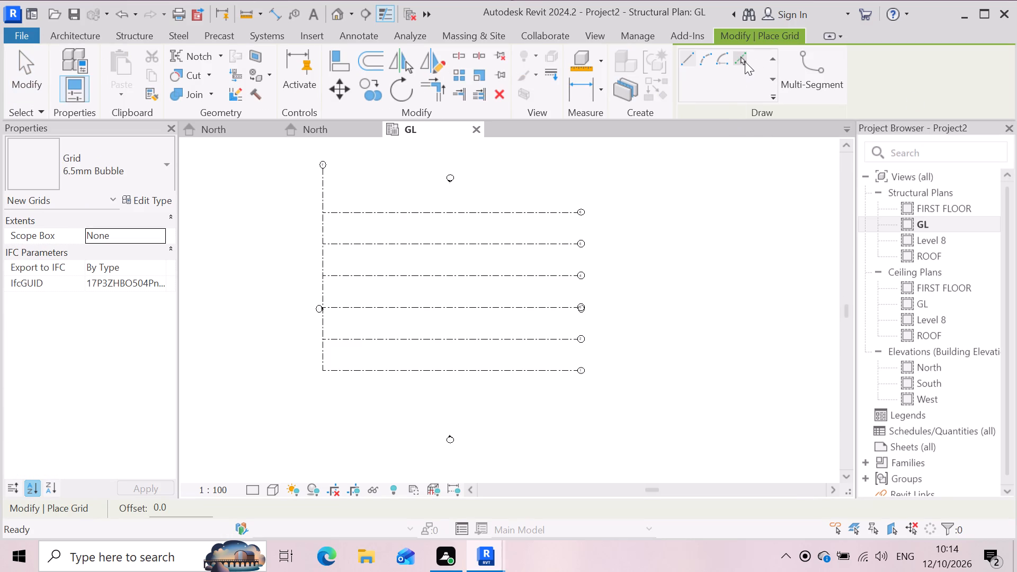
left_click(745, 61)
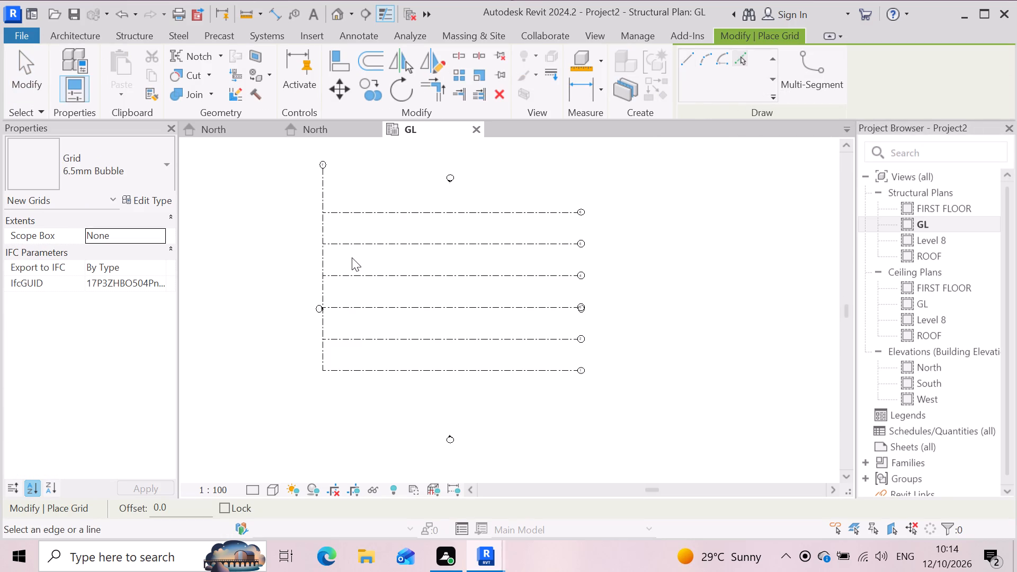
left_click_drag(179, 503, 40, 507)
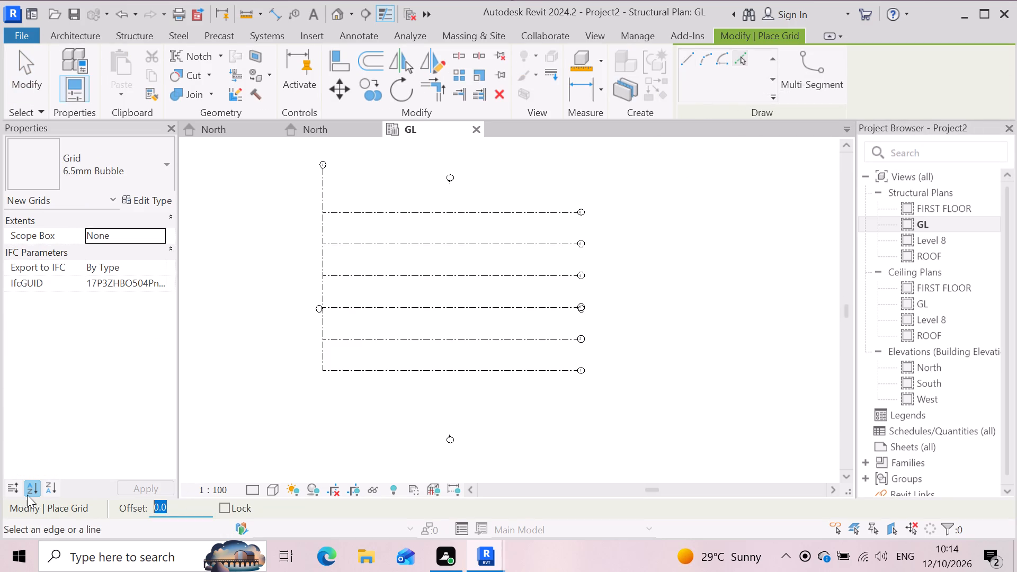
key("2")
key("0")
key("apostrophe")
key("Return")
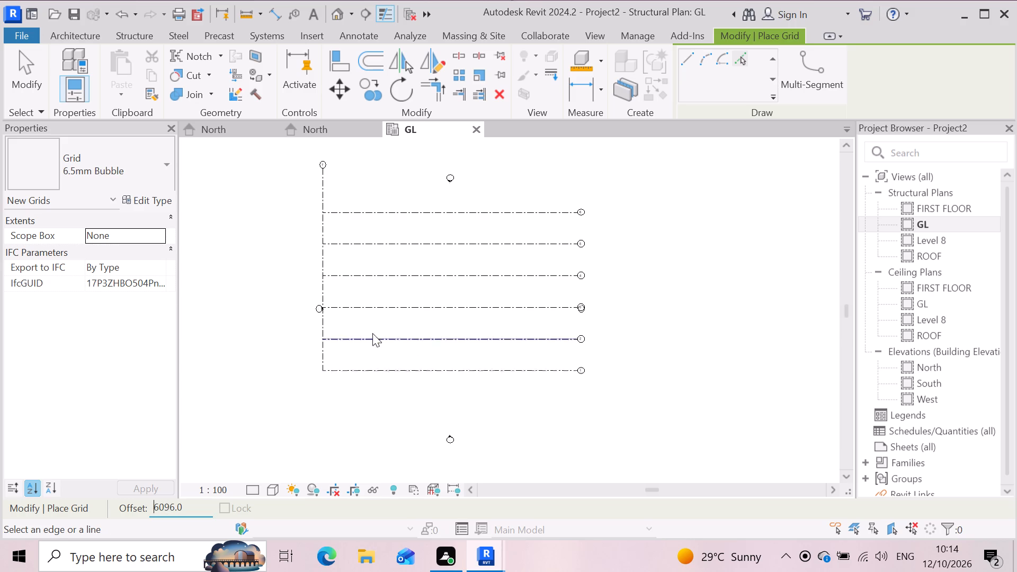
left_click(326, 255)
left_click(356, 260)
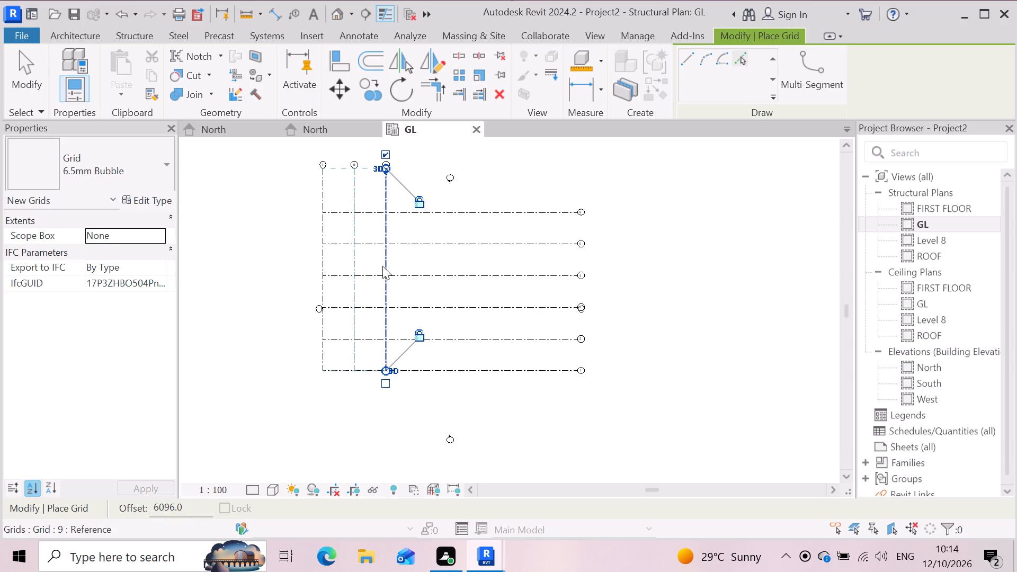
left_click(388, 258)
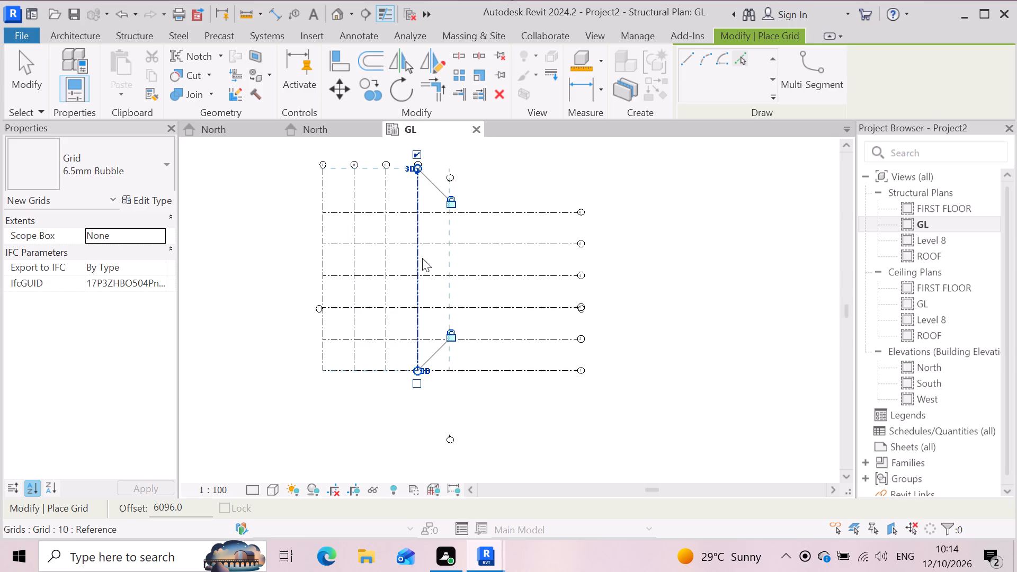
left_click(422, 258)
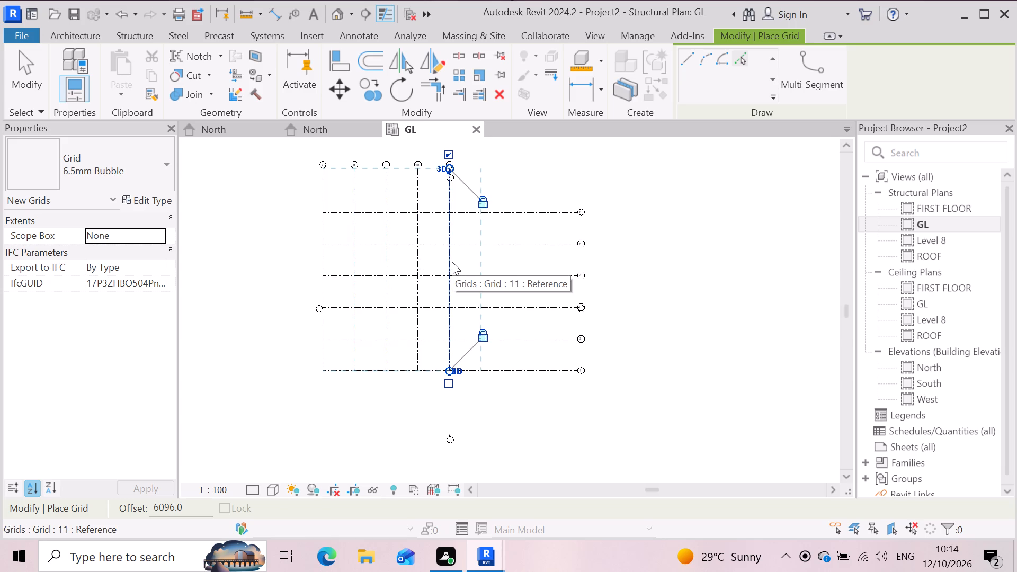
left_click(452, 262)
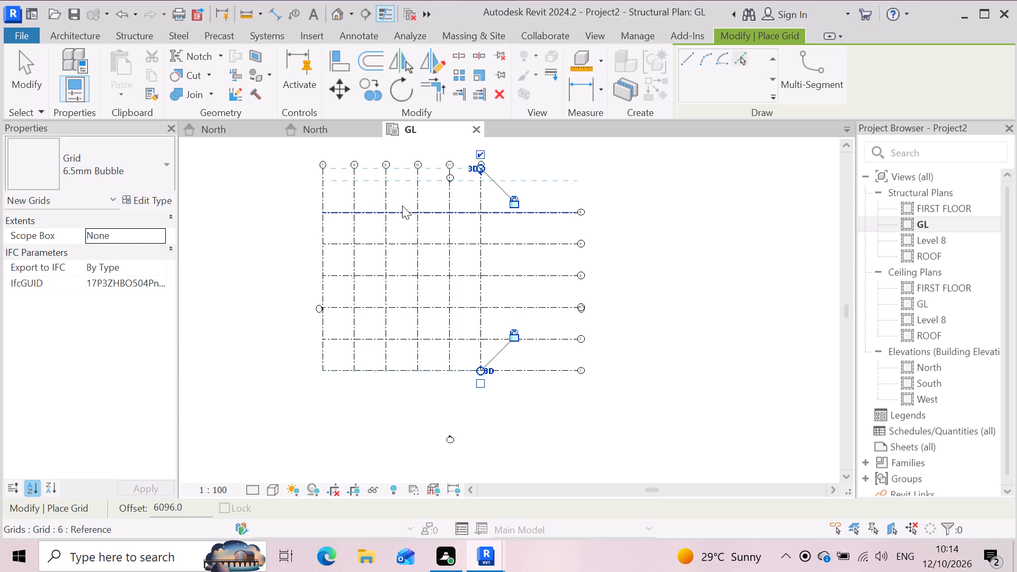
left_click(484, 257)
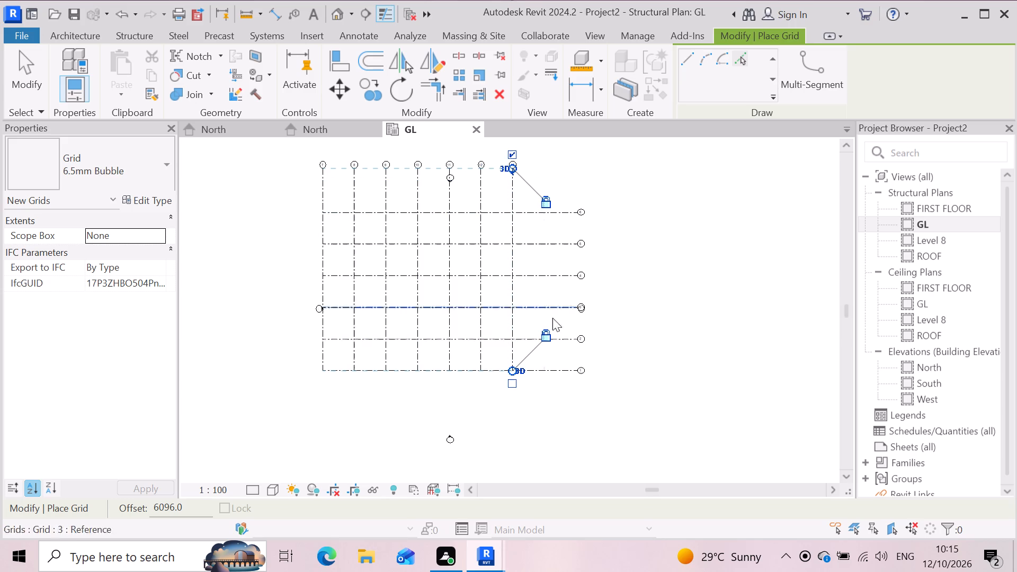
left_click(518, 284)
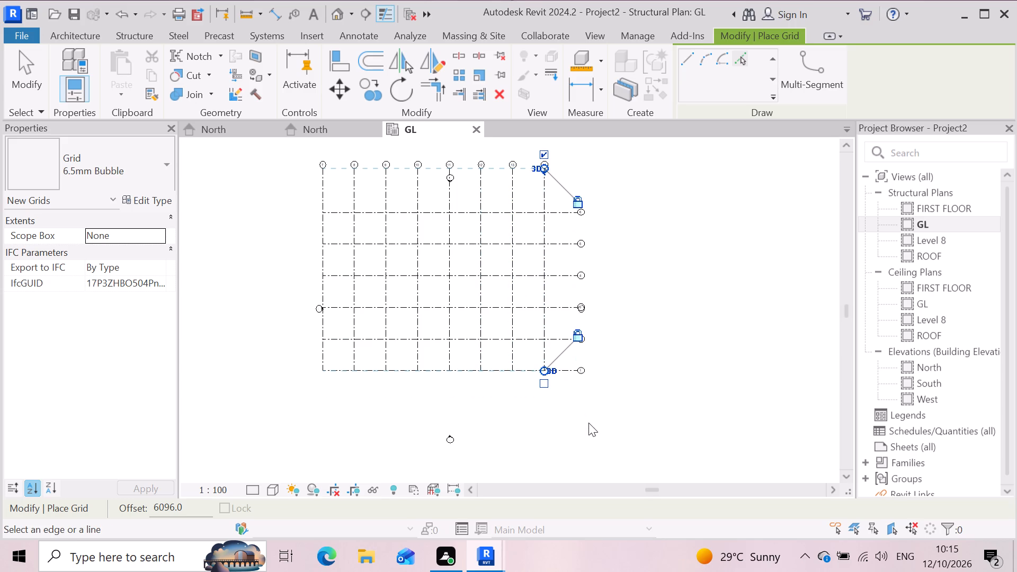
key("Escape")
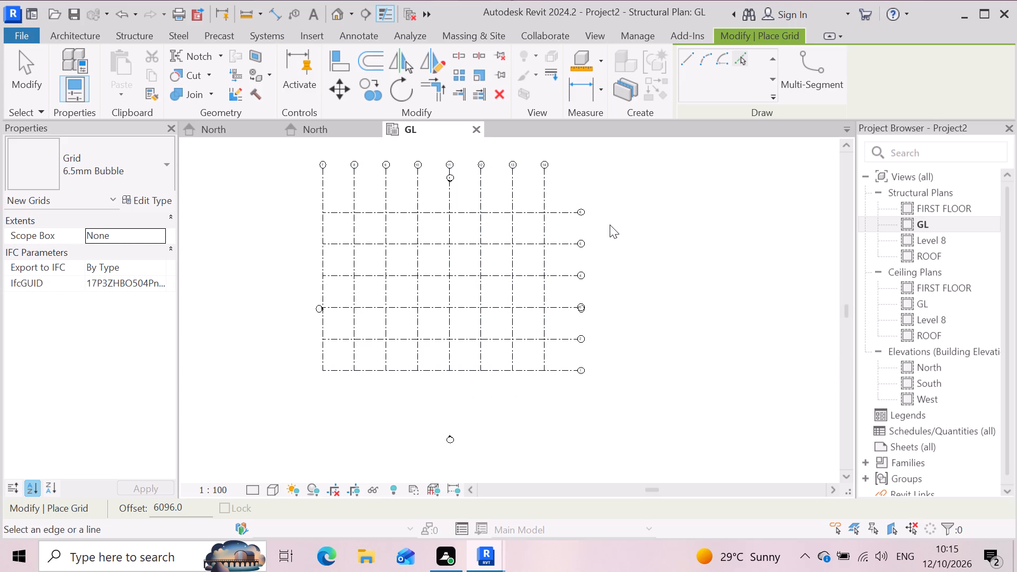
scroll(608, 216, "up", 1)
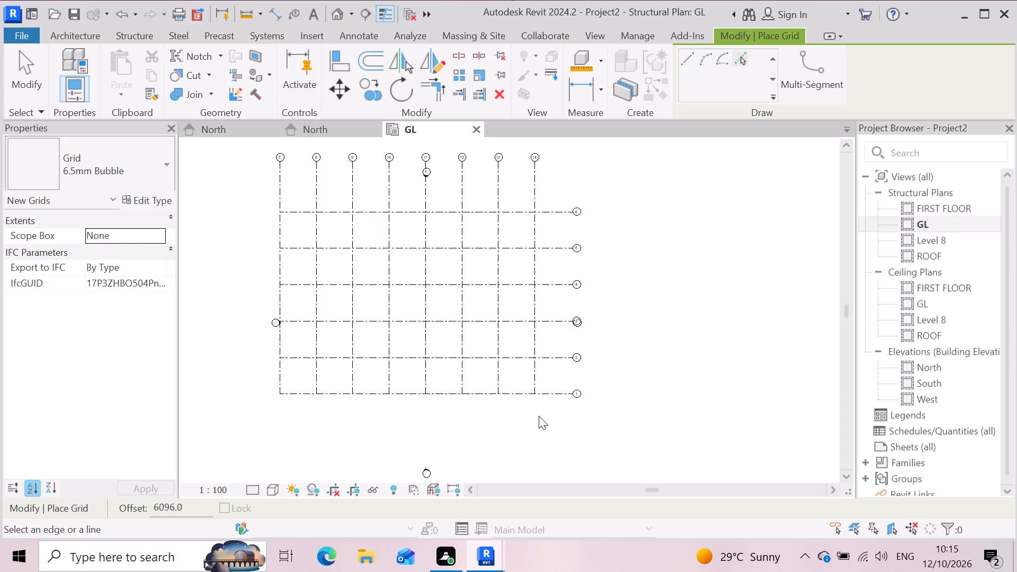
key("Escape")
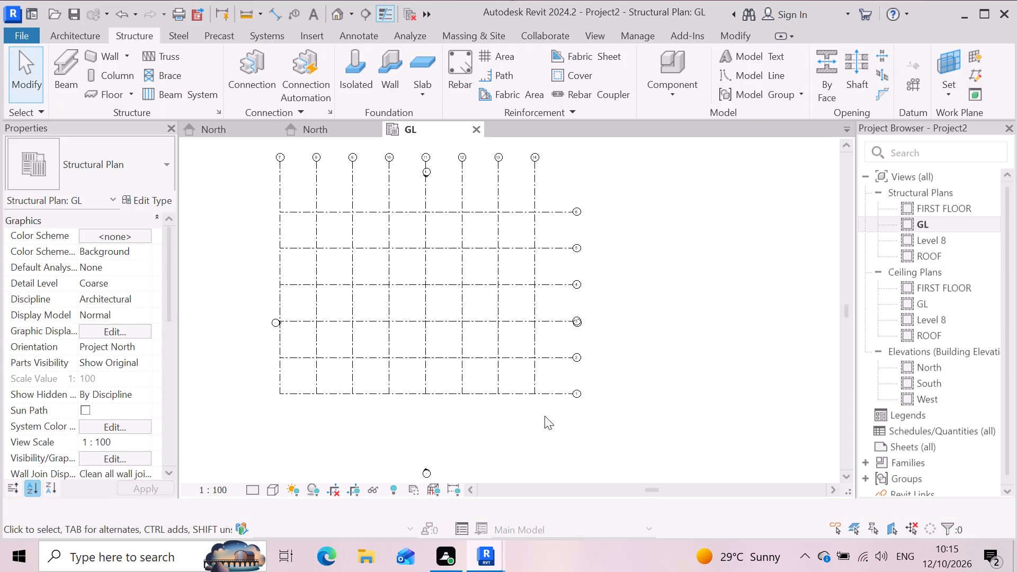
key("Escape")
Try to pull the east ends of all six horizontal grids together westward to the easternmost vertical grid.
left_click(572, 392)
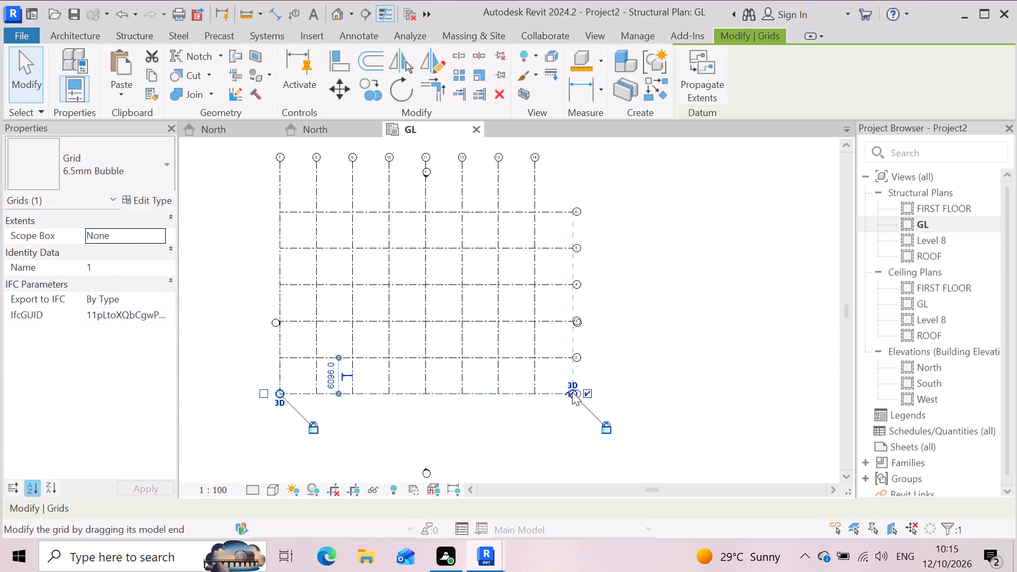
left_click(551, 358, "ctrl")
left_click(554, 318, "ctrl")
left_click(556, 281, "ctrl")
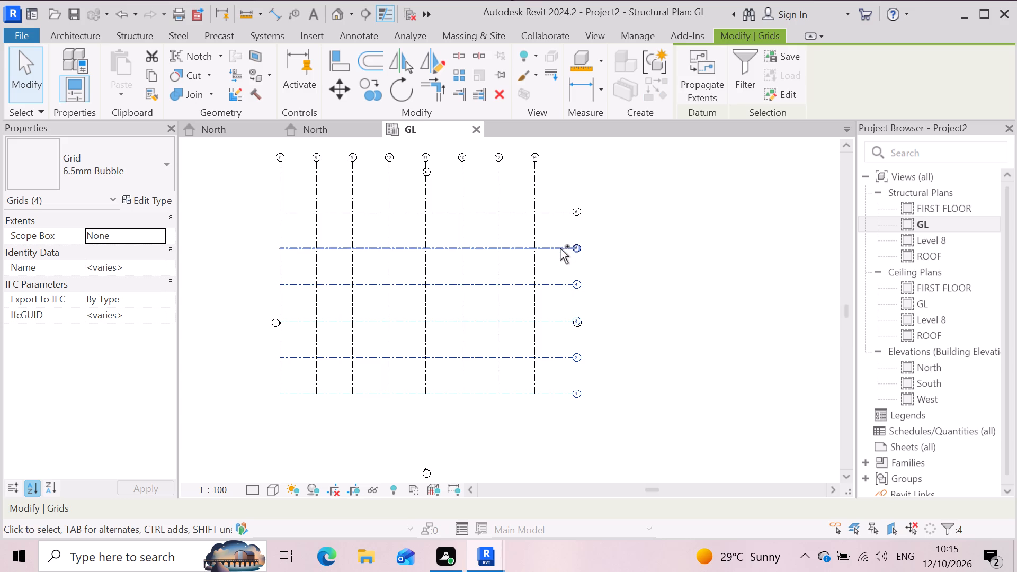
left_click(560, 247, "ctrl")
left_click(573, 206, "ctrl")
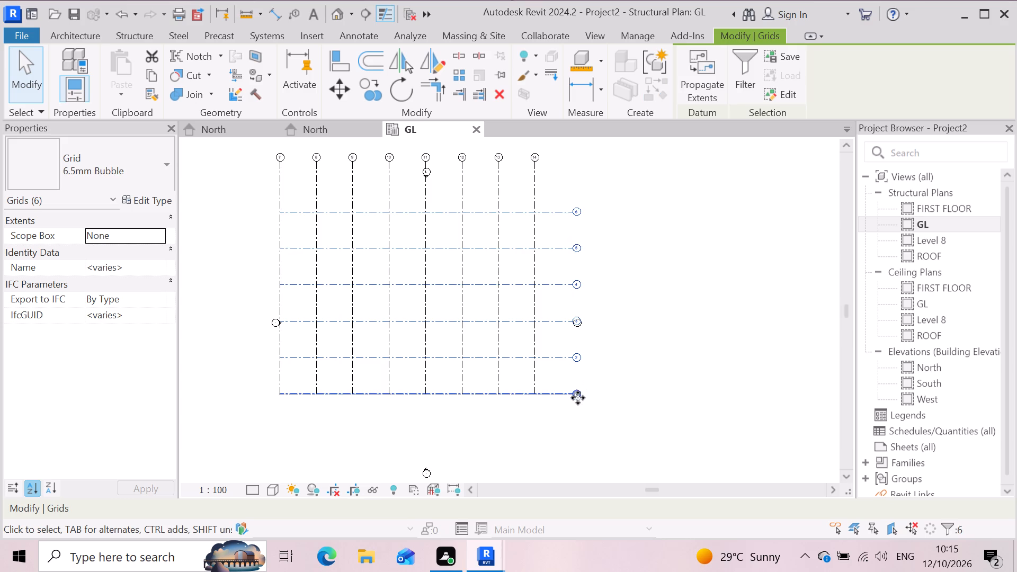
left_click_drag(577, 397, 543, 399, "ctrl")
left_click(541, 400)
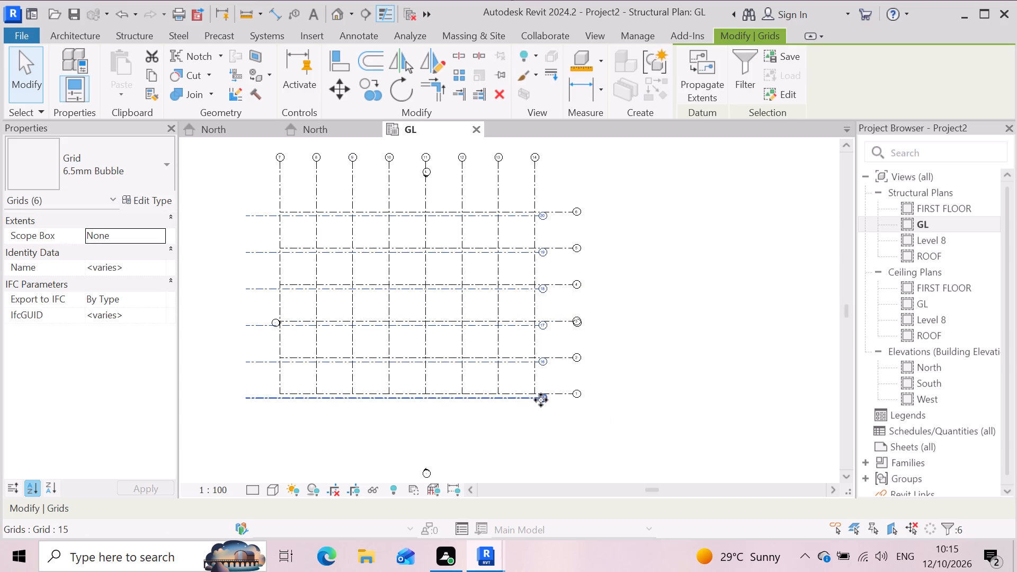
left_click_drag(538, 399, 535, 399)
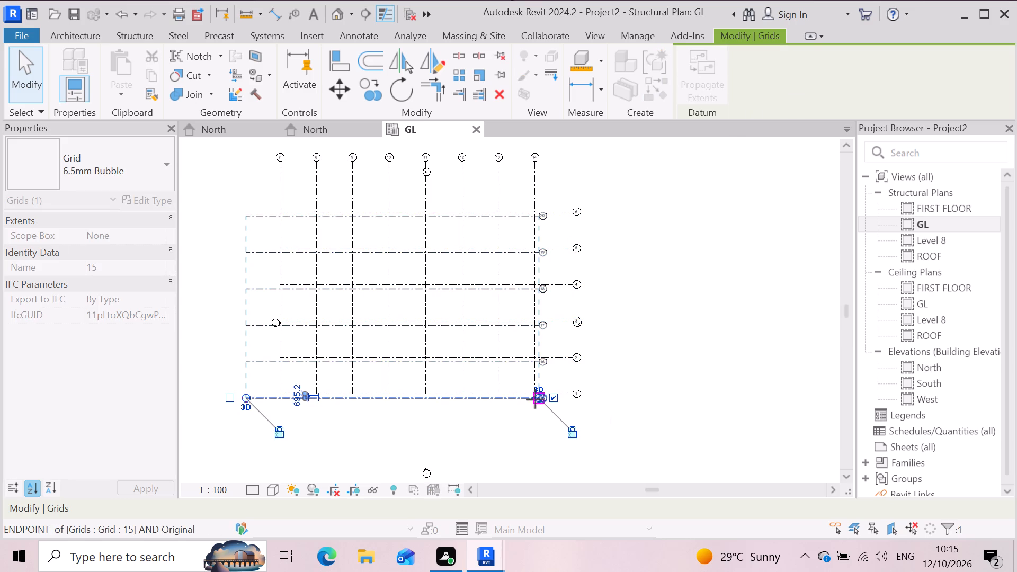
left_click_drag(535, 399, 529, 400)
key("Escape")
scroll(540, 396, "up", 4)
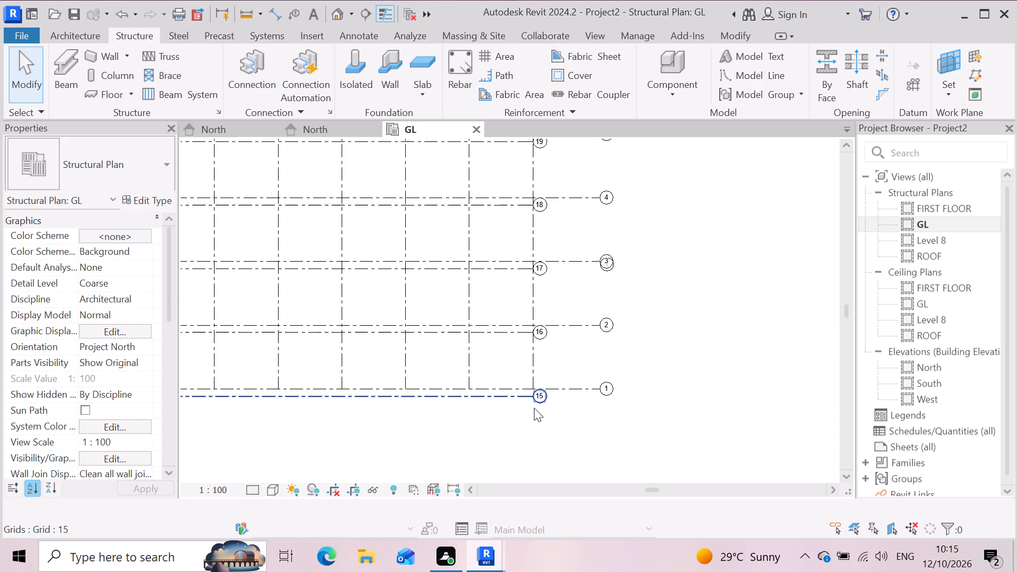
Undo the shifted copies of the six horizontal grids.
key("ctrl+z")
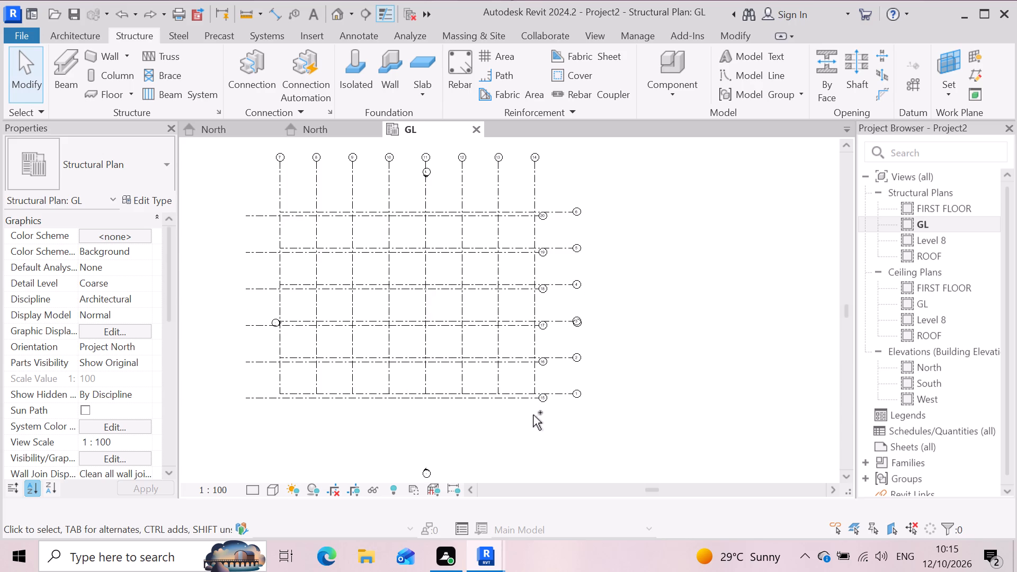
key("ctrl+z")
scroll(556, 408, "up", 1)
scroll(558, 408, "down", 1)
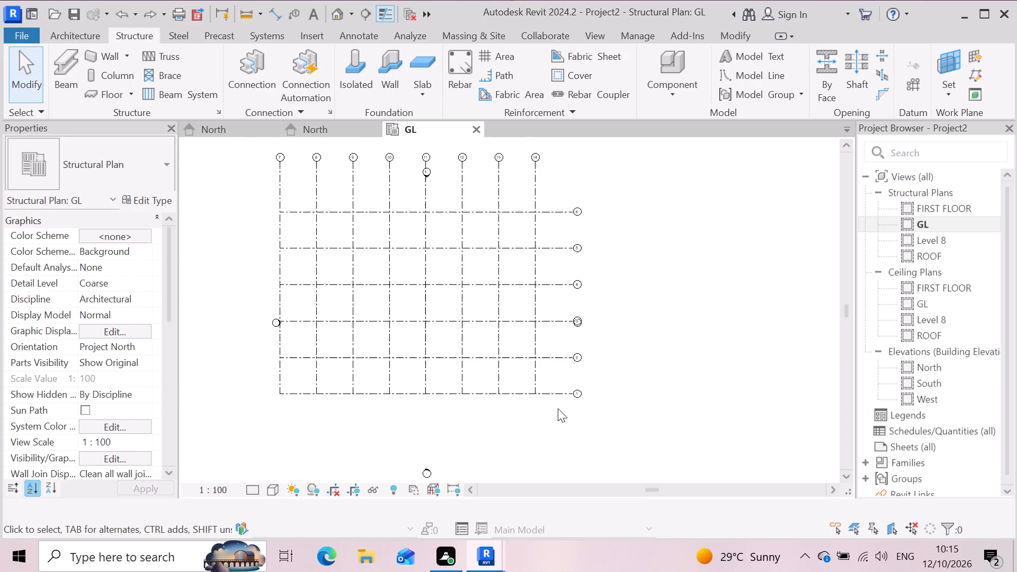
Select the lowest horizontal grid and the one directly north of it.
scroll(558, 408, "down", 1)
left_click(566, 394)
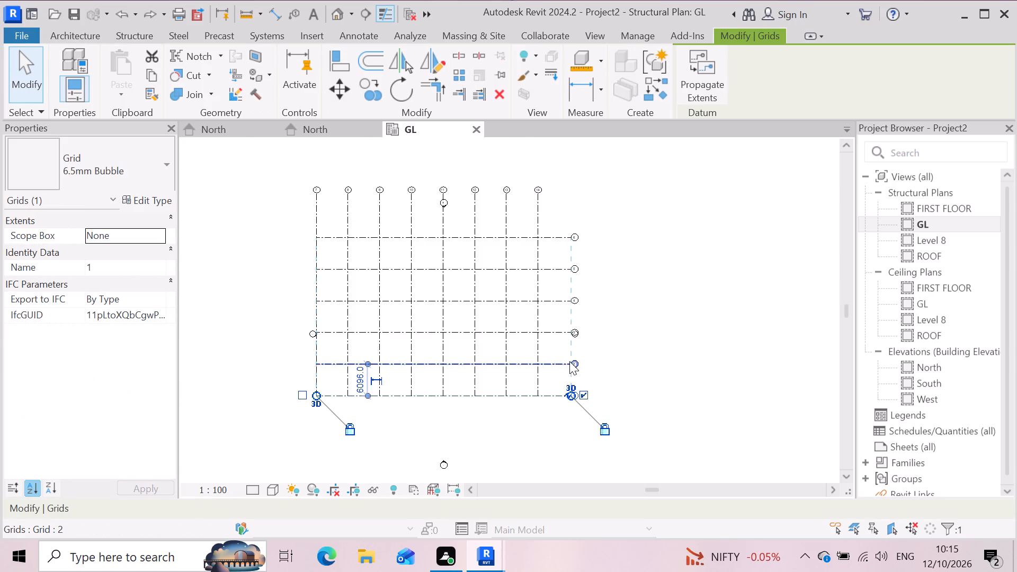
left_click(569, 361)
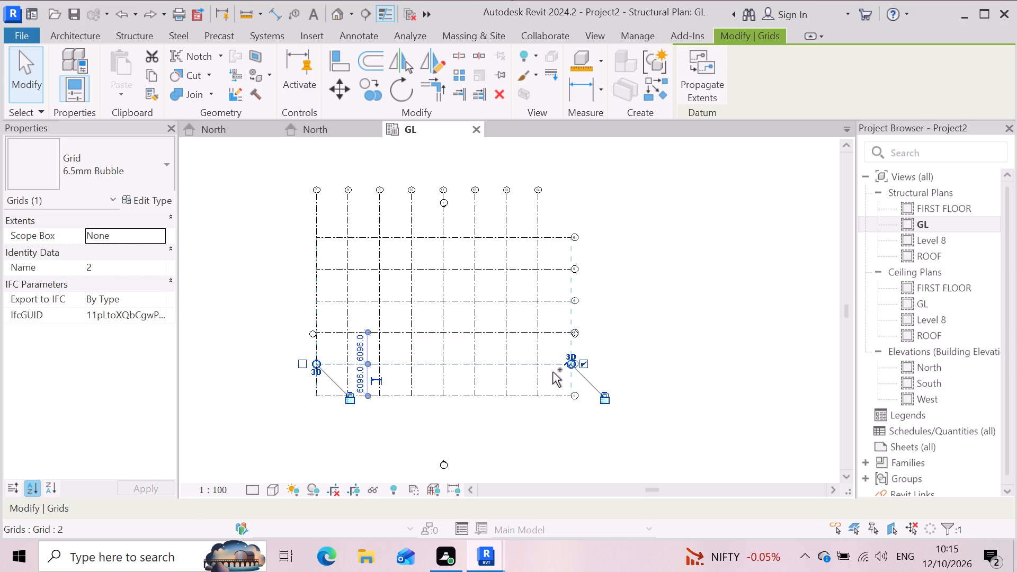
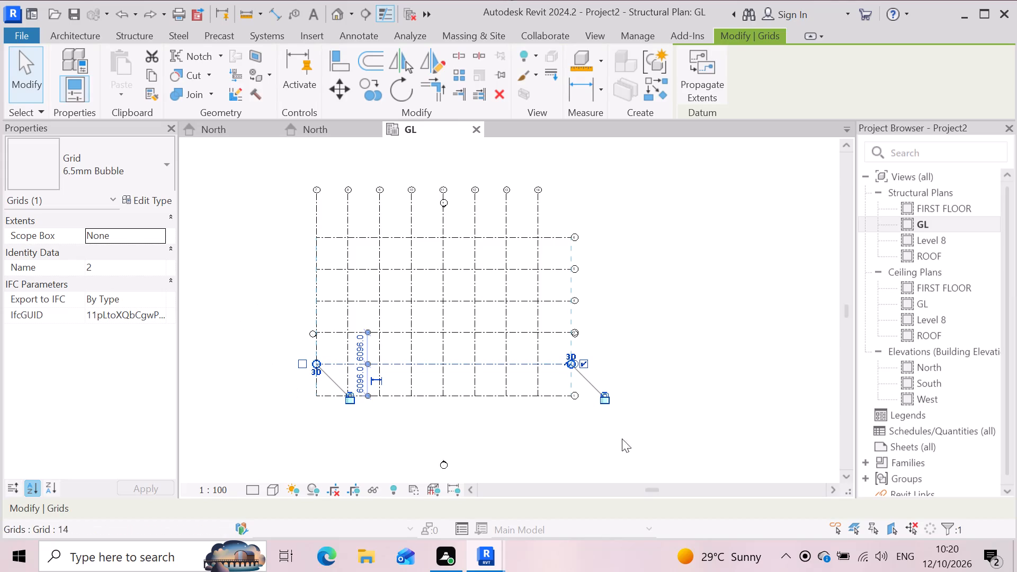
Deselect grid line 2 in the GL structural plan.
key("Escape")
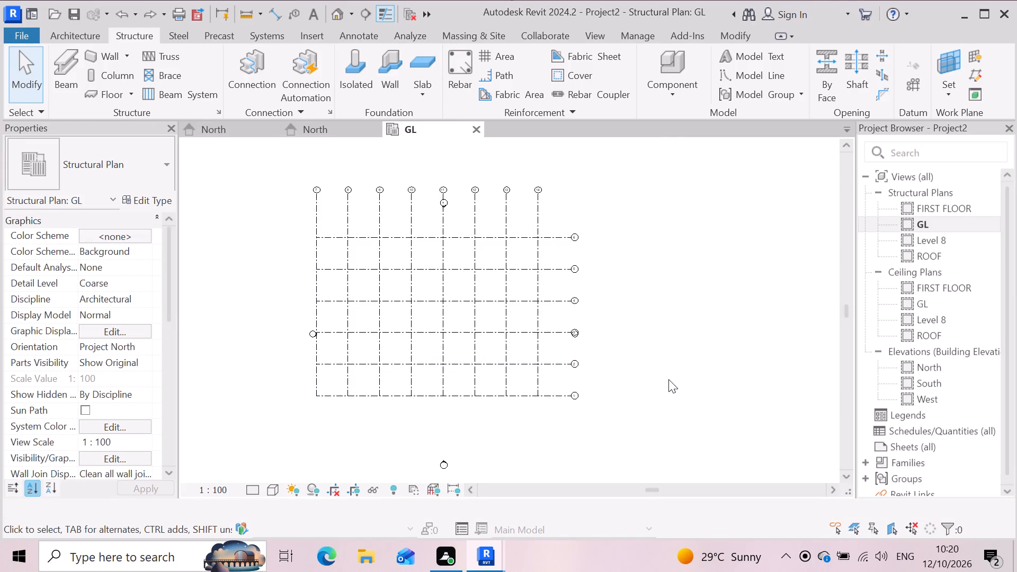
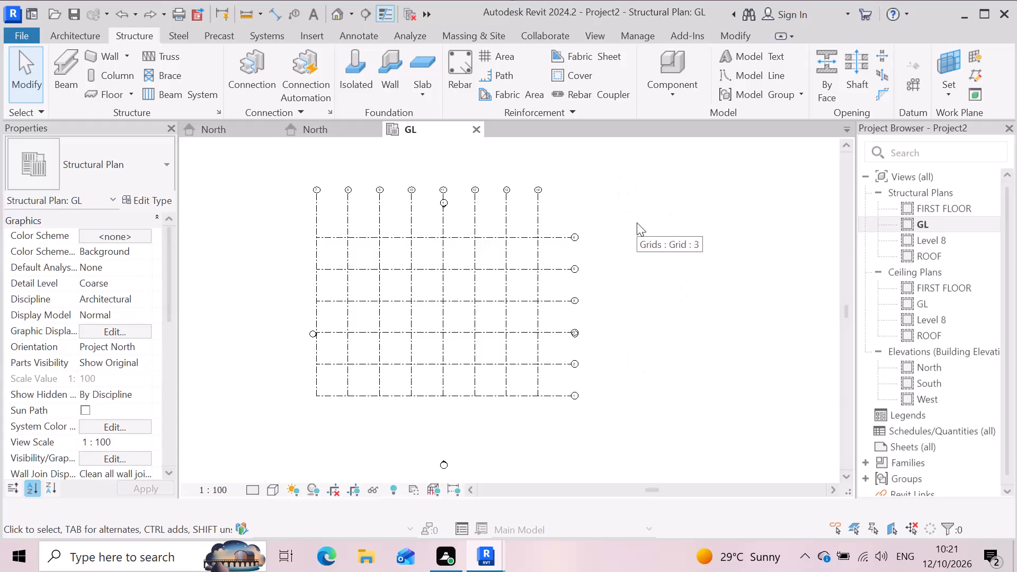
Move horizontal grid lines 1 to 6 together sideways so their bubbles sit on vertical grid line 14.
scroll(618, 208, "up", 2)
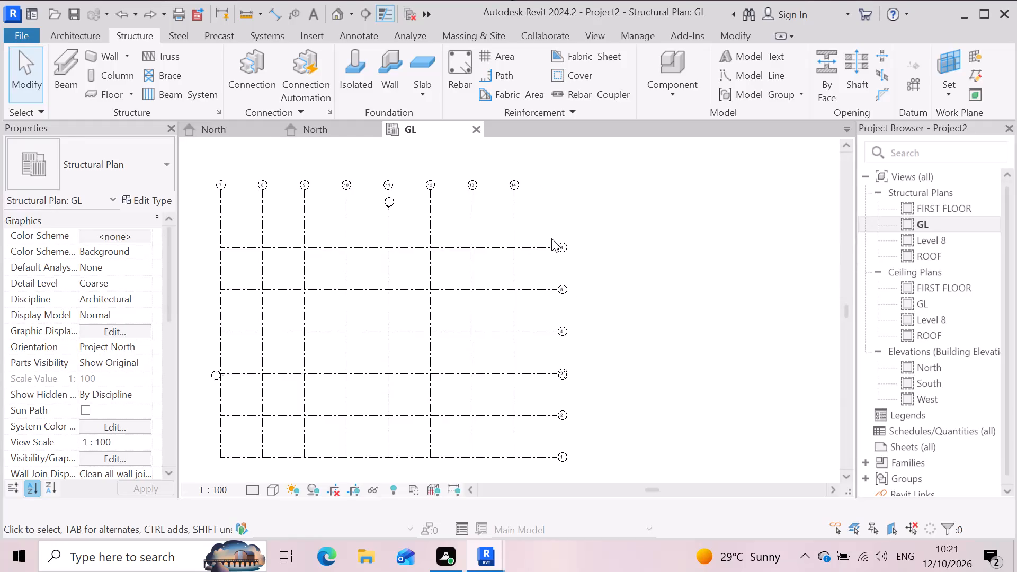
scroll(552, 239, "down", 2)
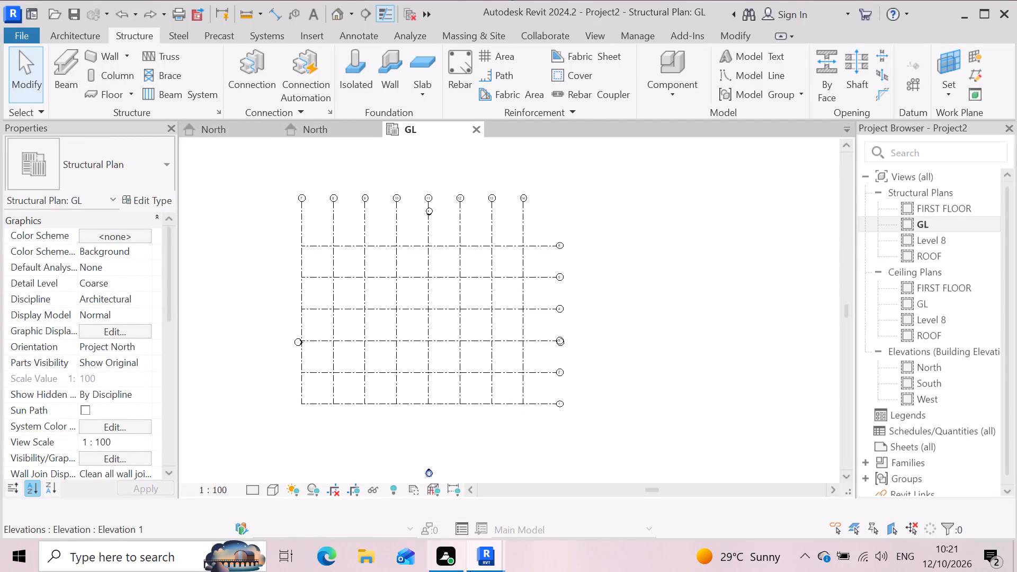
scroll(563, 409, "up", 2)
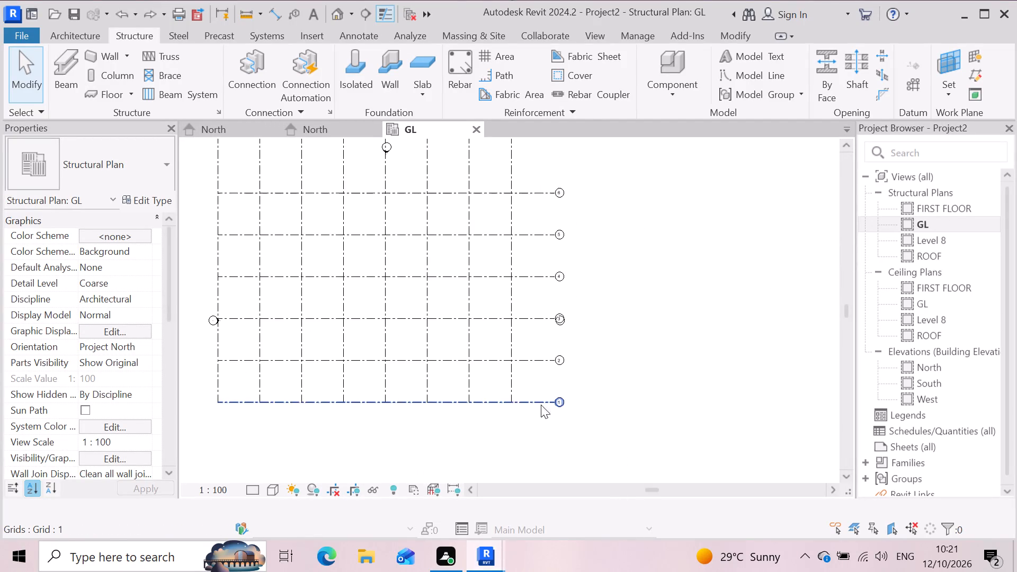
scroll(530, 407, "up", 4)
scroll(614, 442, "down", 2)
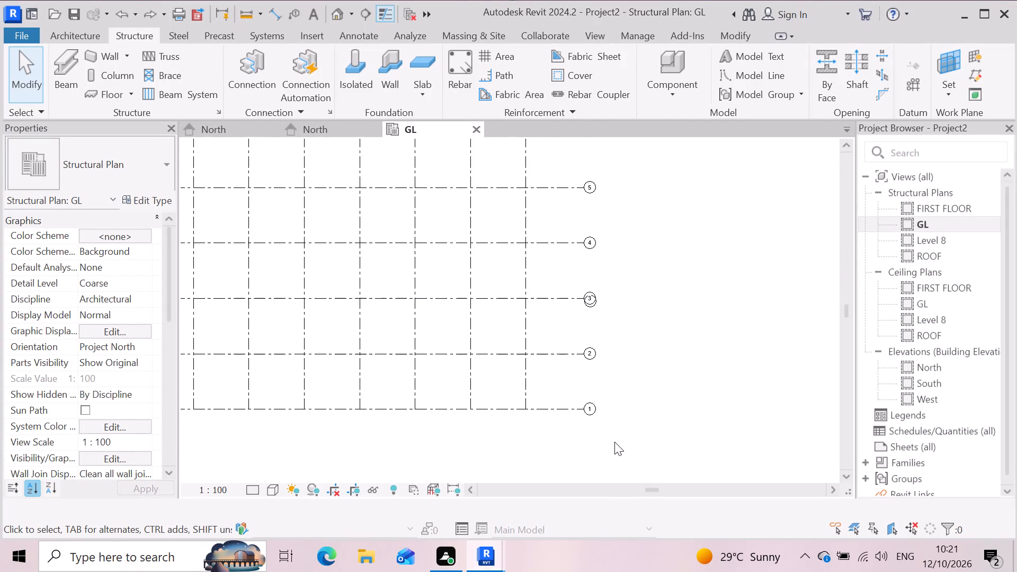
scroll(614, 442, "down", 3)
scroll(592, 436, "up", 2)
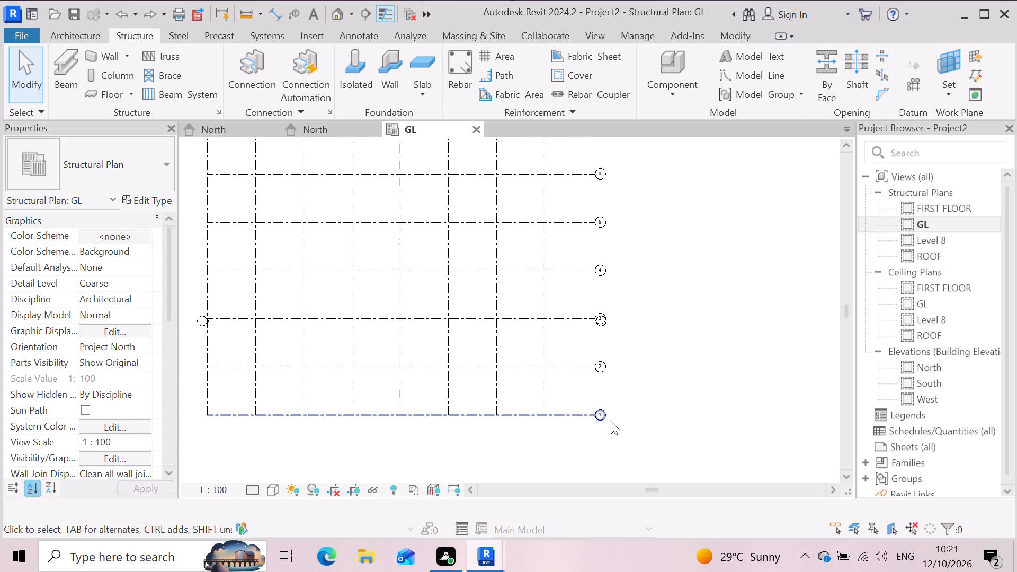
left_click(602, 419)
scroll(657, 436, "down", 2)
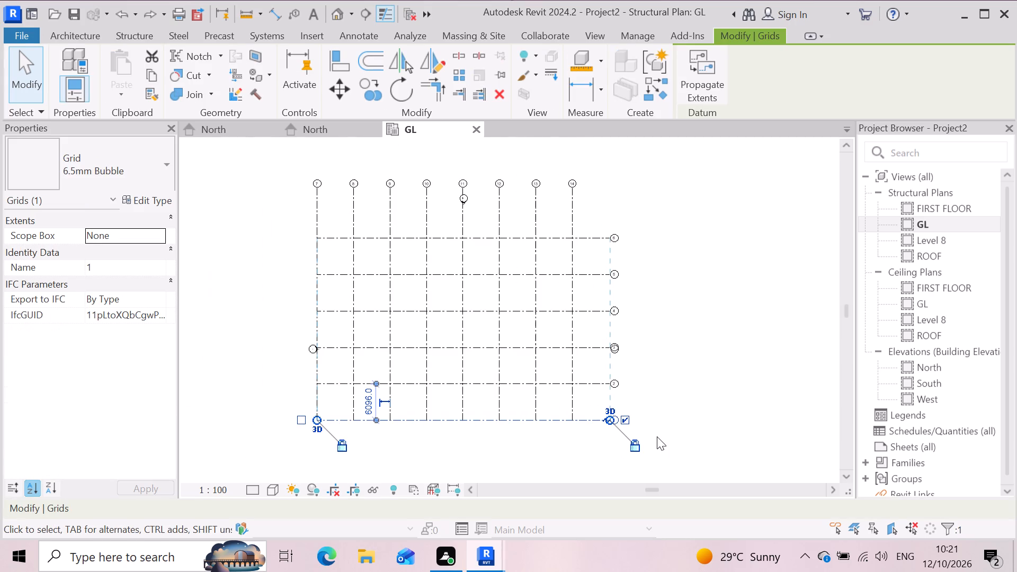
left_click(587, 380, "ctrl")
left_click(591, 344, "ctrl")
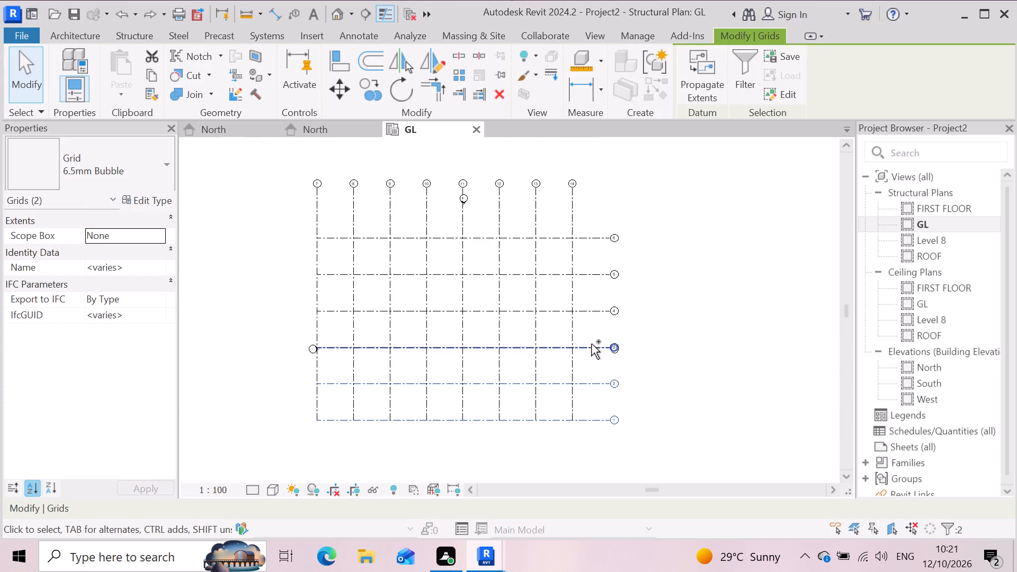
left_click(579, 307, "ctrl")
left_click(580, 276, "ctrl")
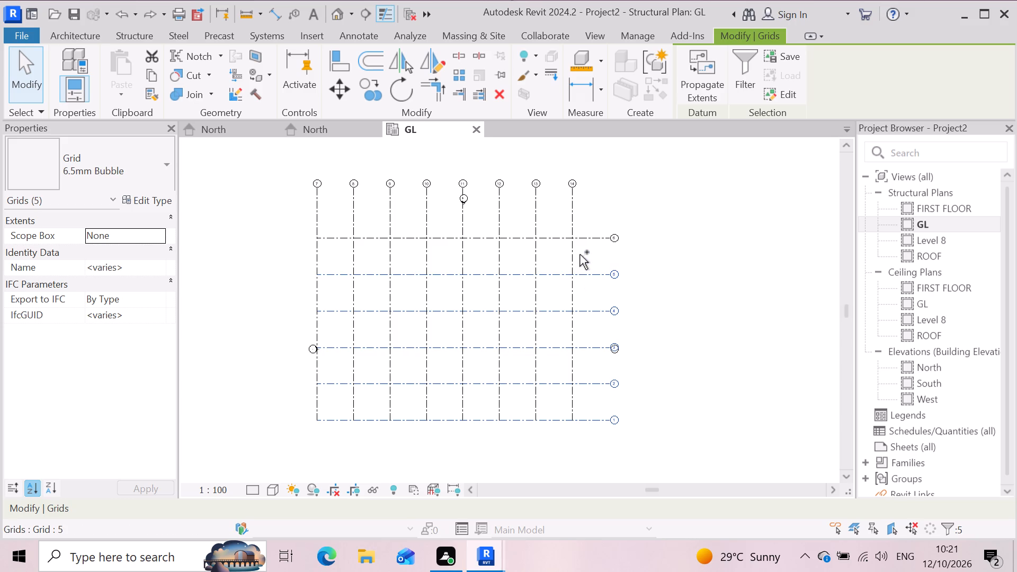
left_click(589, 237, "ctrl")
scroll(602, 408, "up", 3)
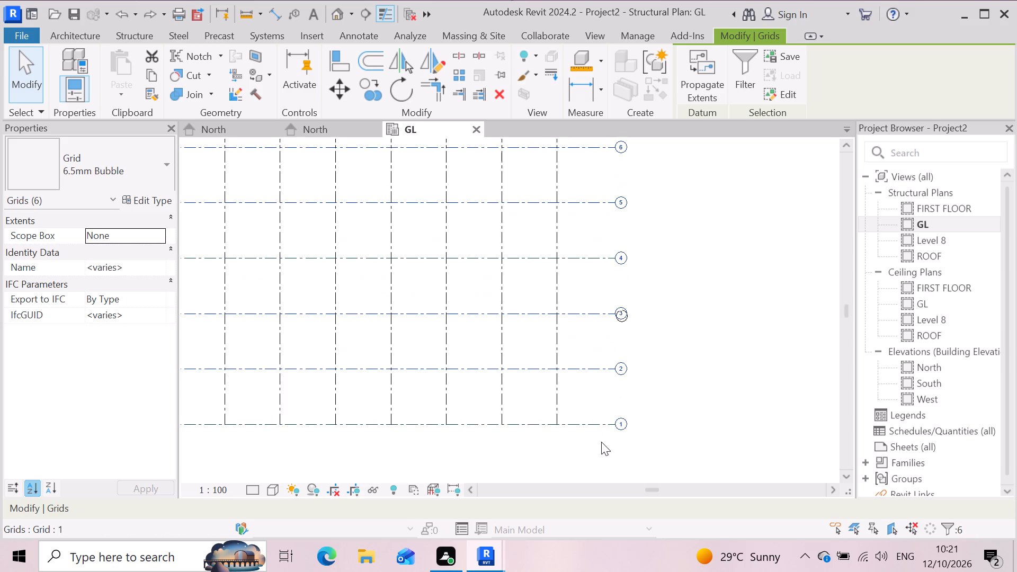
scroll(601, 442, "up", 2)
left_click_drag(632, 422, 606, 417)
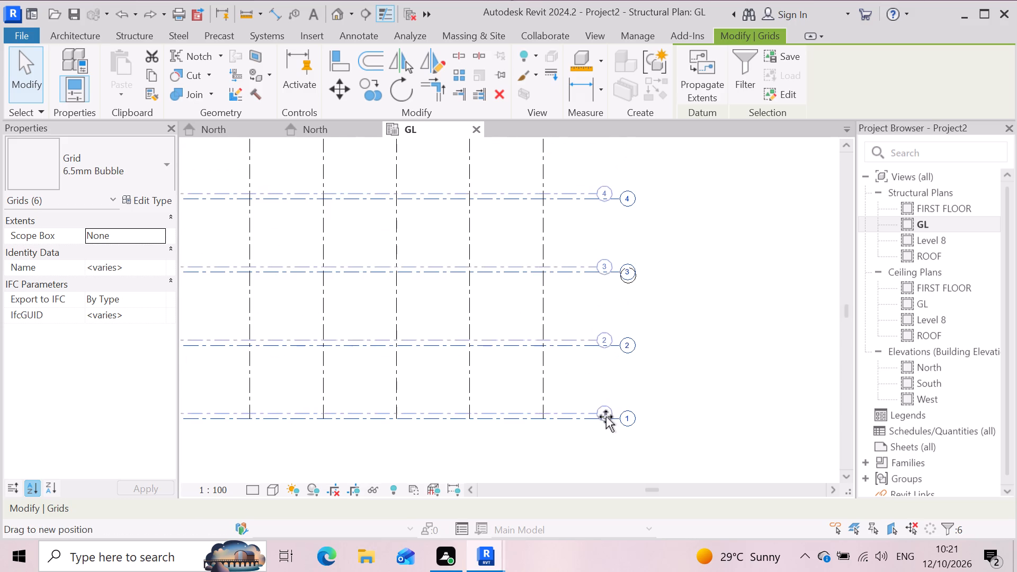
left_click_drag(606, 417, 549, 422)
key("Escape")
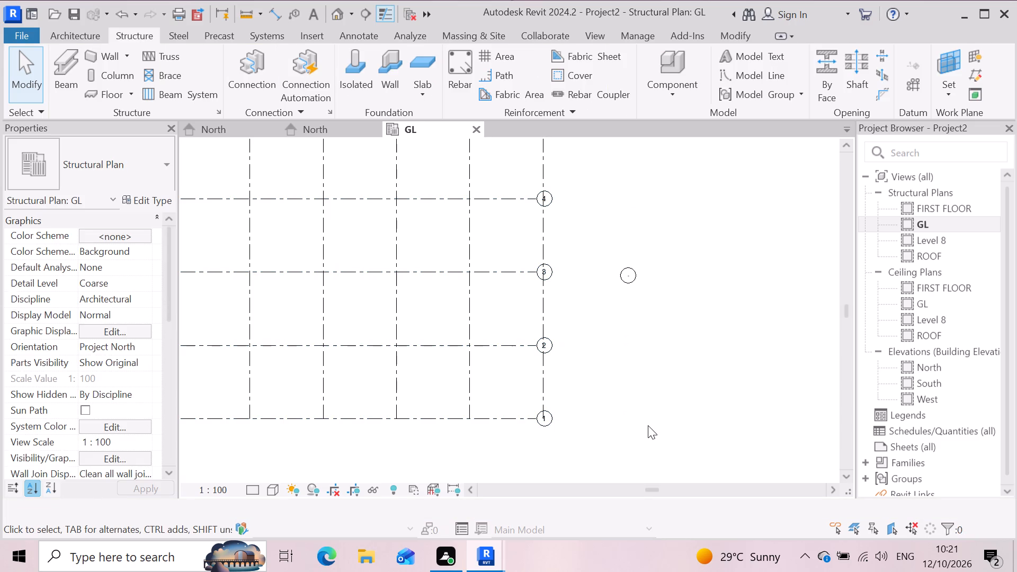
Delete vertical grid line 14 from the GL structural plan.
scroll(544, 305, "up", 3)
left_click(540, 309)
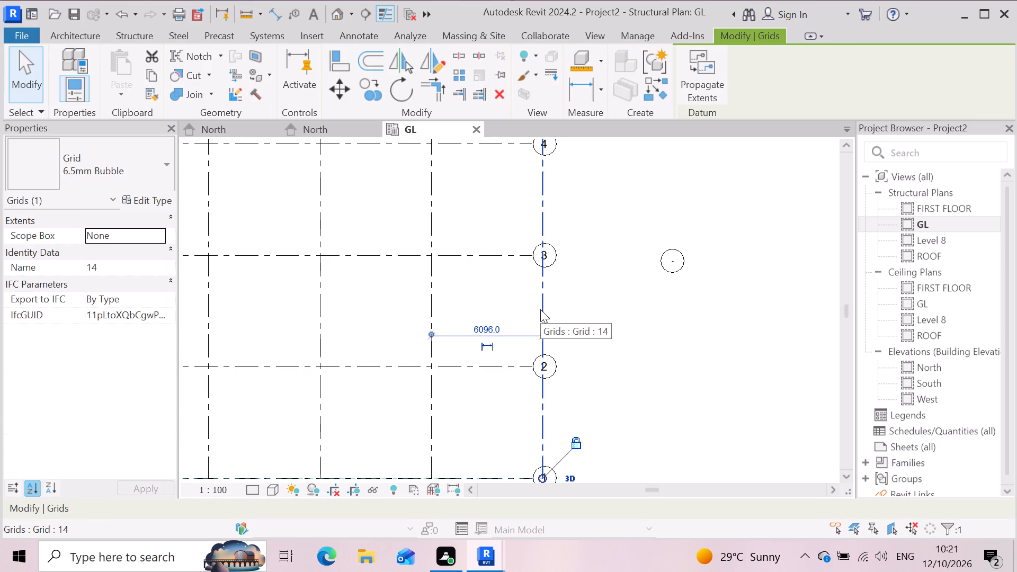
key("Delete")
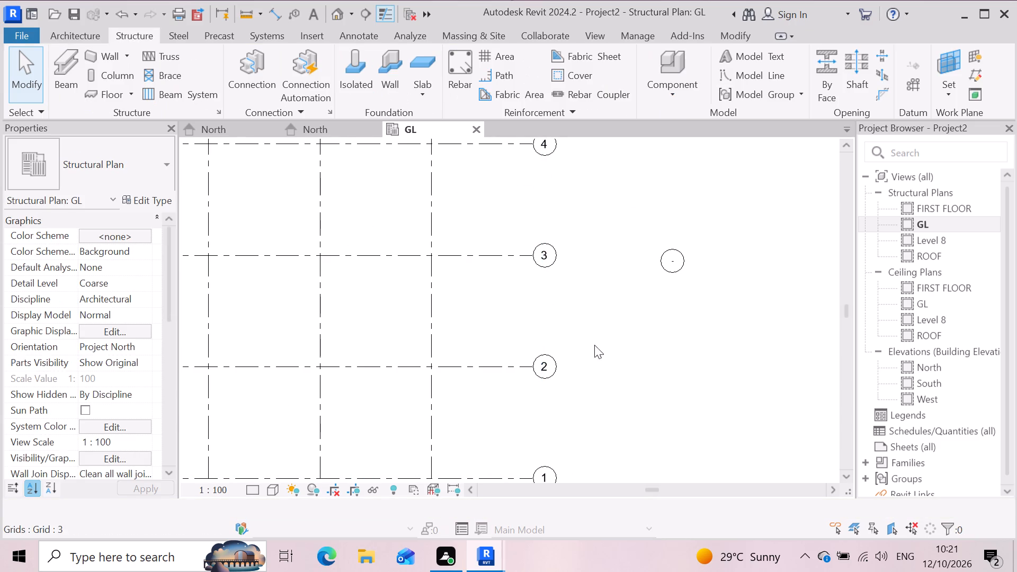
Start the Isolated foundation tool and save the project as SIVA STEEL in the English folder.
scroll(594, 345, "down", 6)
scroll(633, 377, "down", 2)
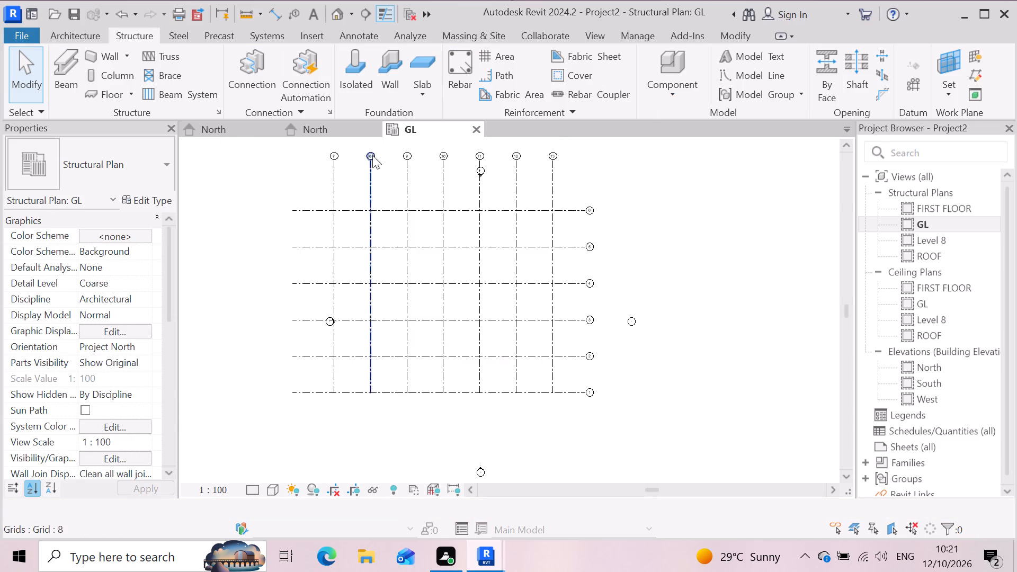
scroll(350, 148, "up", 3)
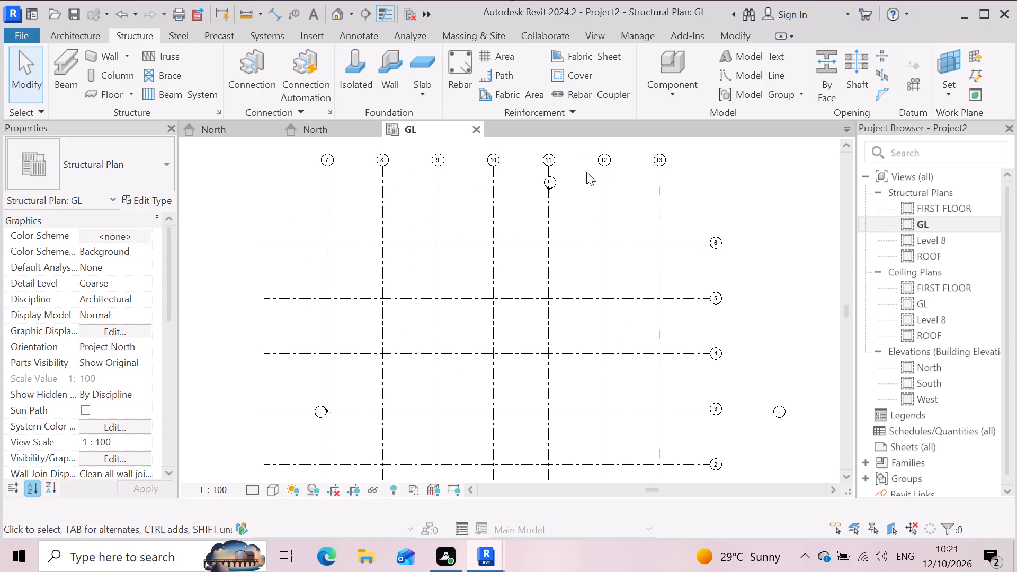
scroll(674, 224, "down", 3)
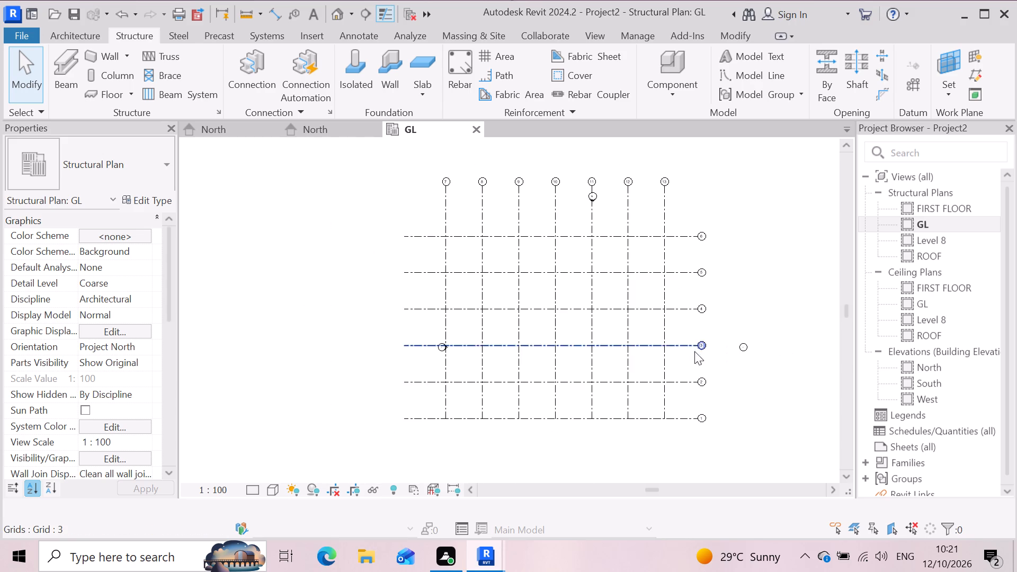
scroll(719, 312, "up", 2)
left_click(357, 65)
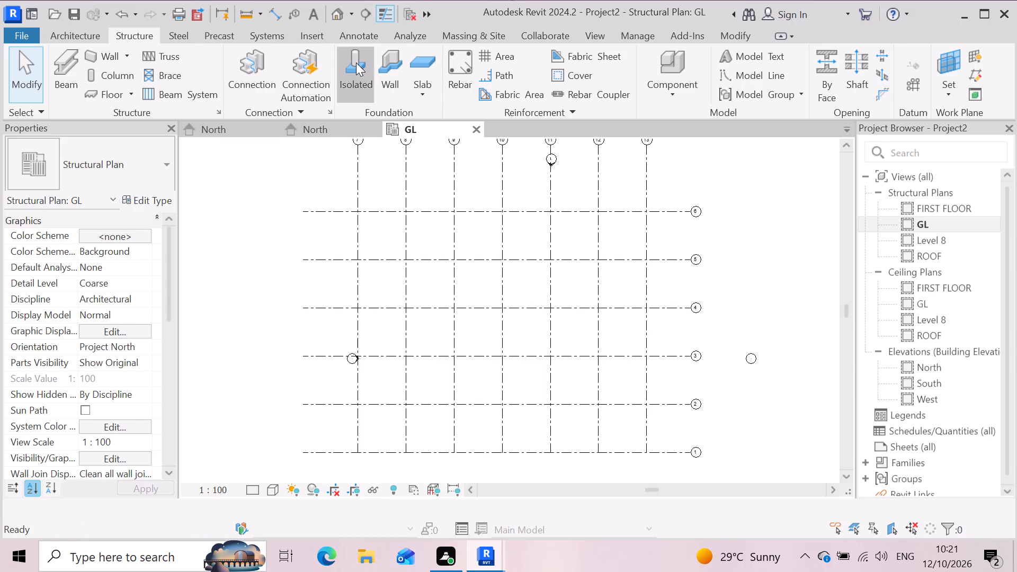
left_click(516, 236)
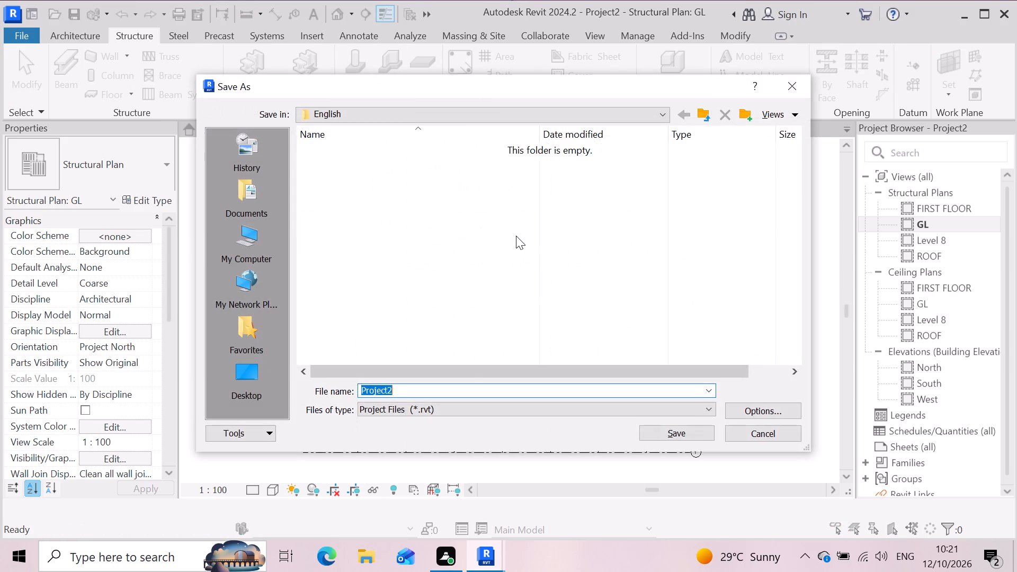
left_click_drag(429, 396, 340, 381)
key("s")
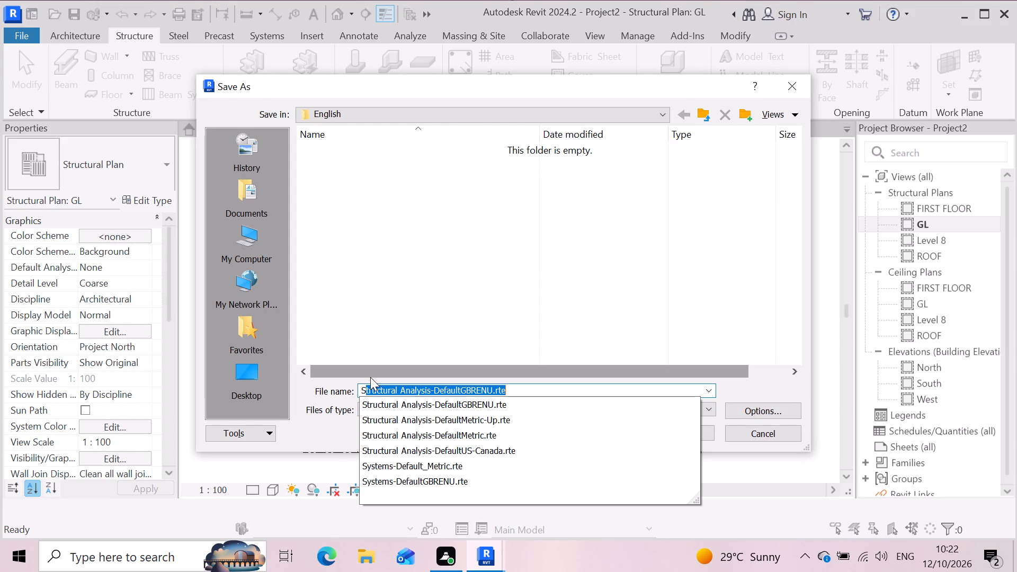
key("BackSpace")
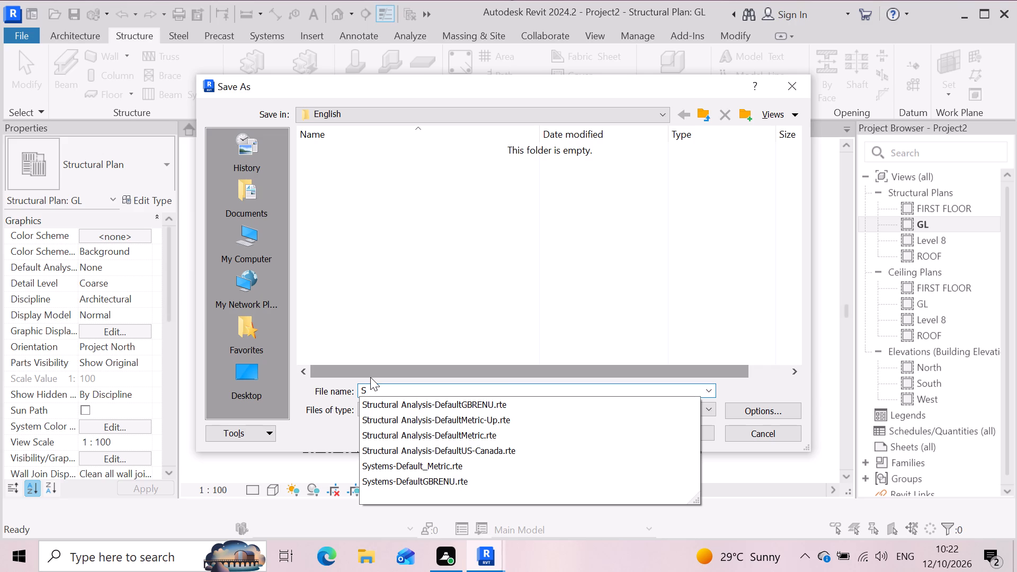
type("IVA")
key("space")
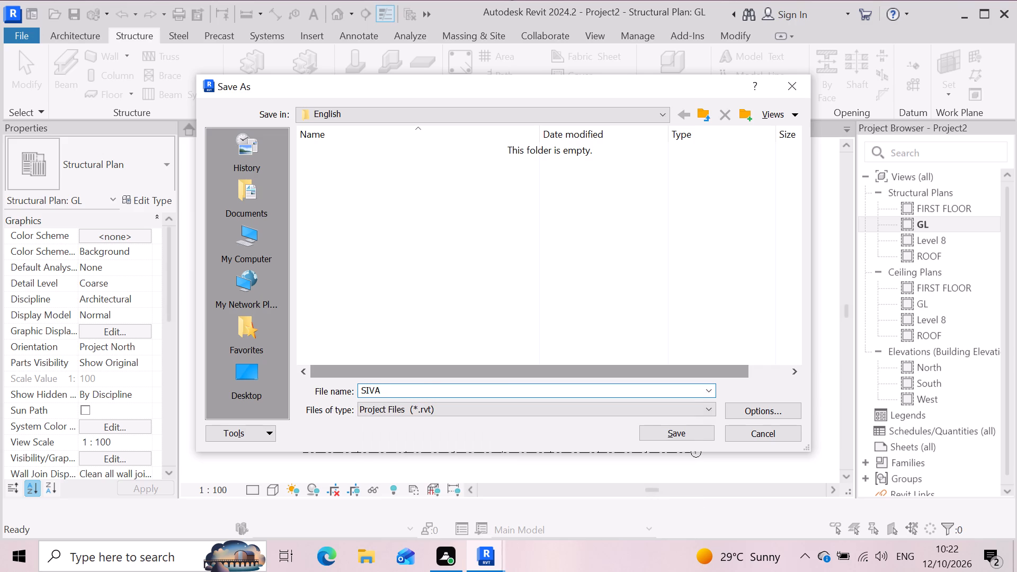
key("s")
type("TEE")
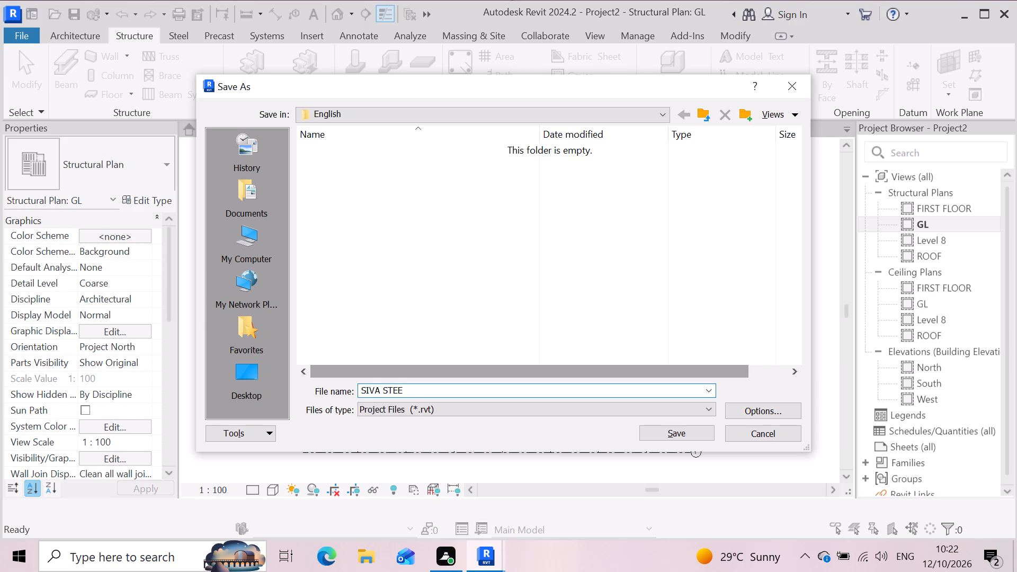
key("l")
key("space")
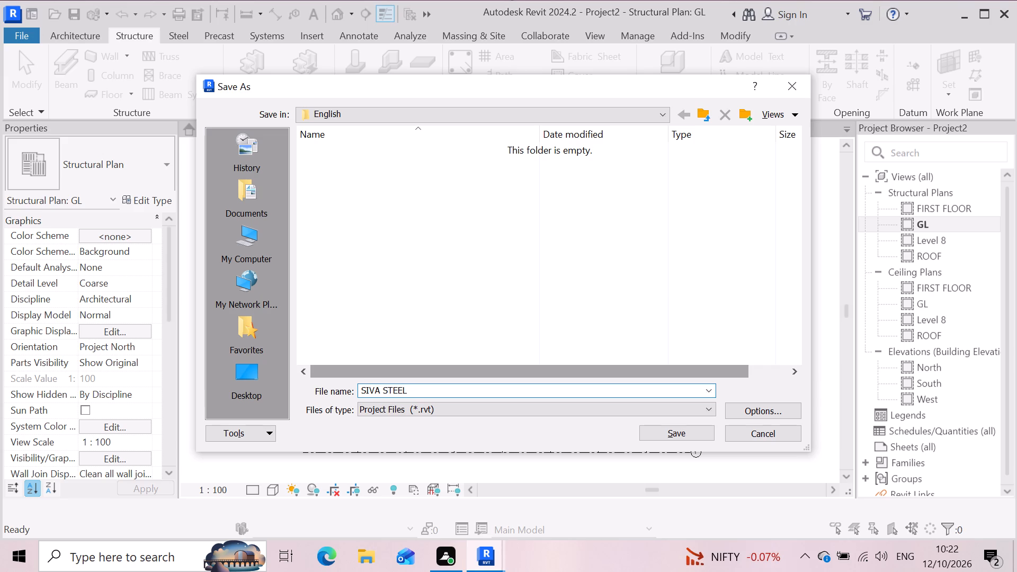
left_click(658, 434)
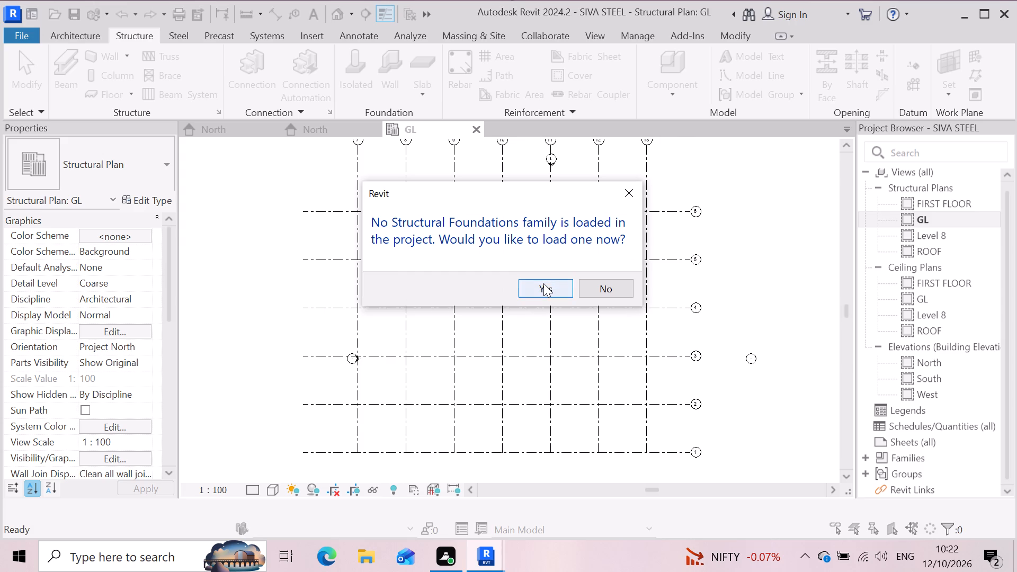
Look through the Windows and US family library folders for a structural foundation family.
left_click(543, 283)
scroll(359, 255, "down", 4)
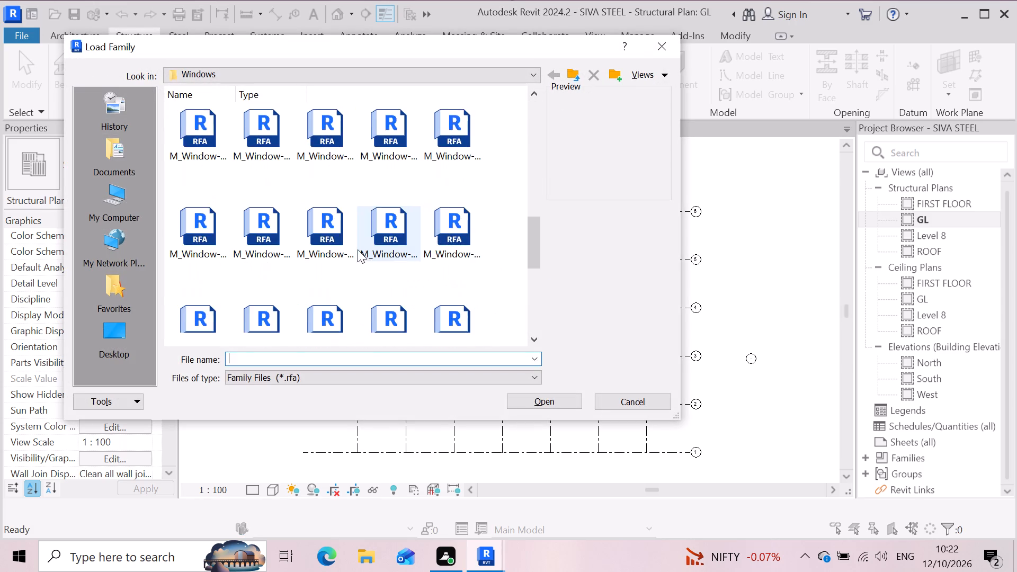
scroll(254, 236, "down", 4)
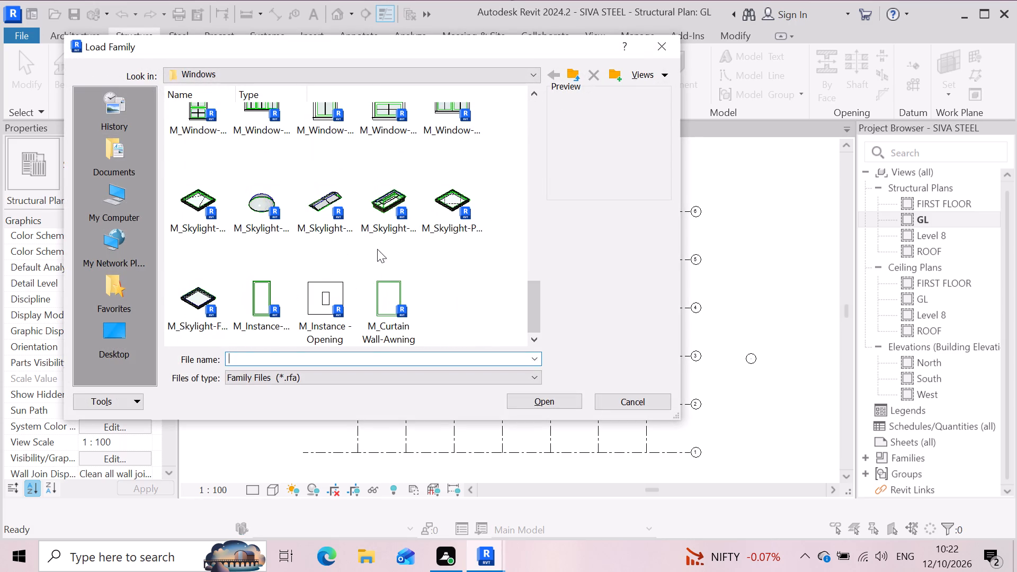
scroll(351, 246, "down", 3)
left_click(575, 74)
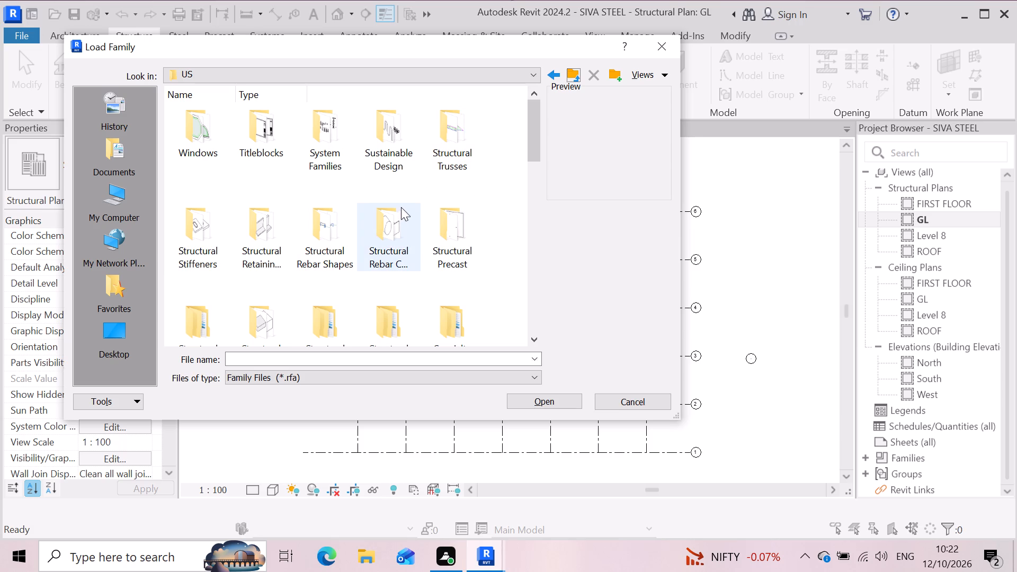
scroll(414, 182, "down", 3)
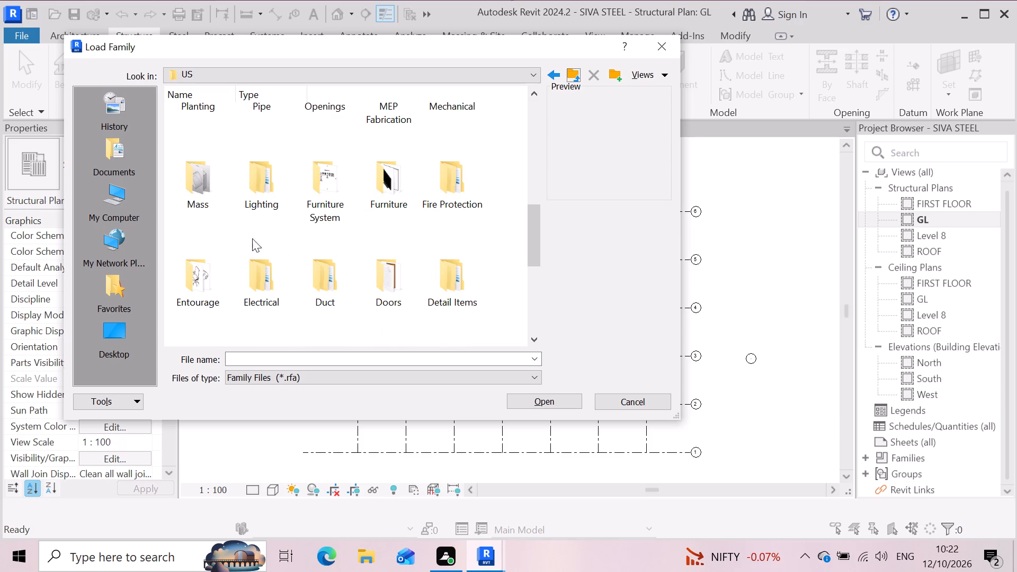
scroll(235, 225, "down", 6)
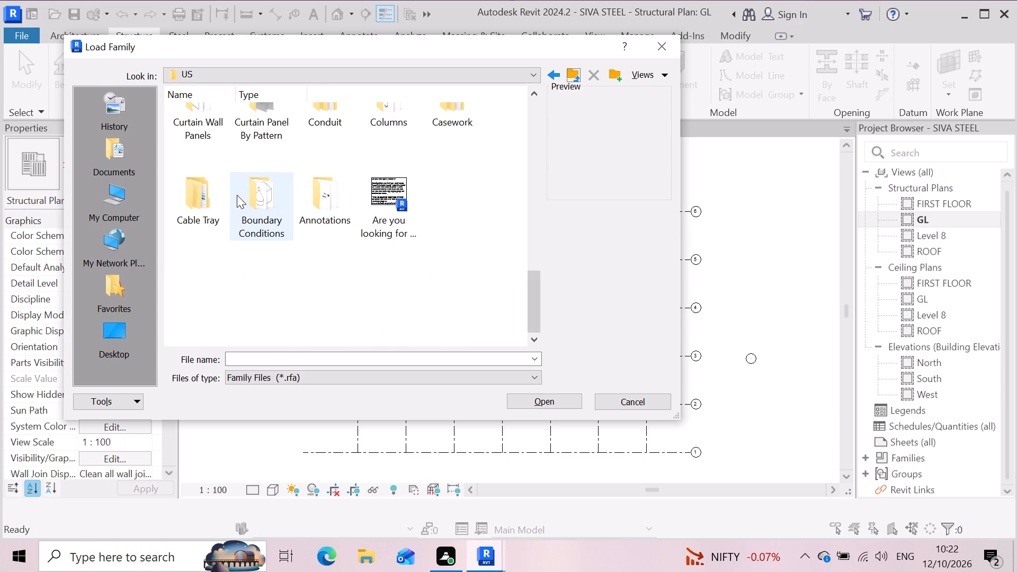
scroll(218, 158, "up", 7)
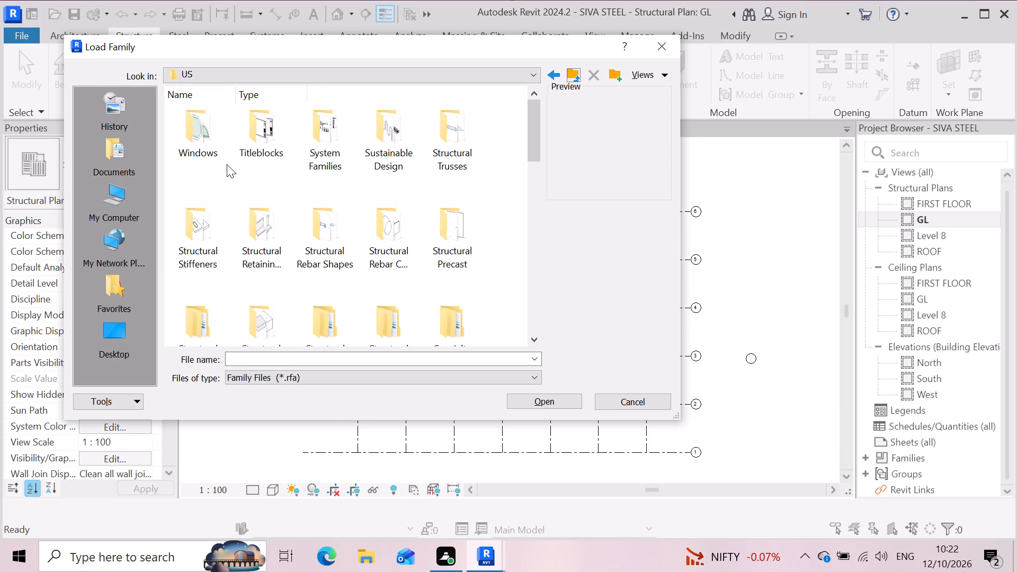
scroll(391, 219, "up", 6)
scroll(420, 256, "down", 5)
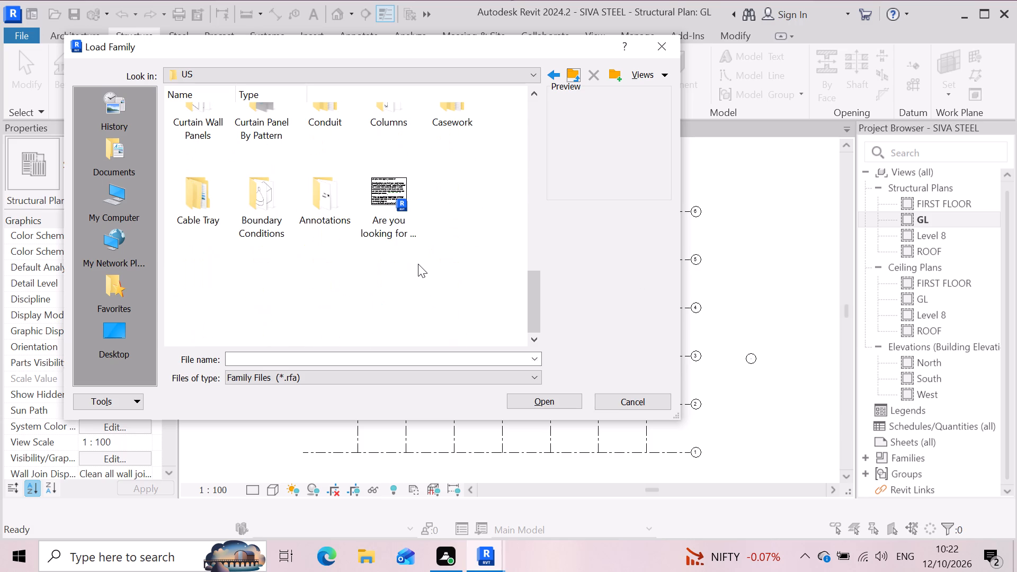
scroll(264, 240, "down", 3)
left_click(655, 46)
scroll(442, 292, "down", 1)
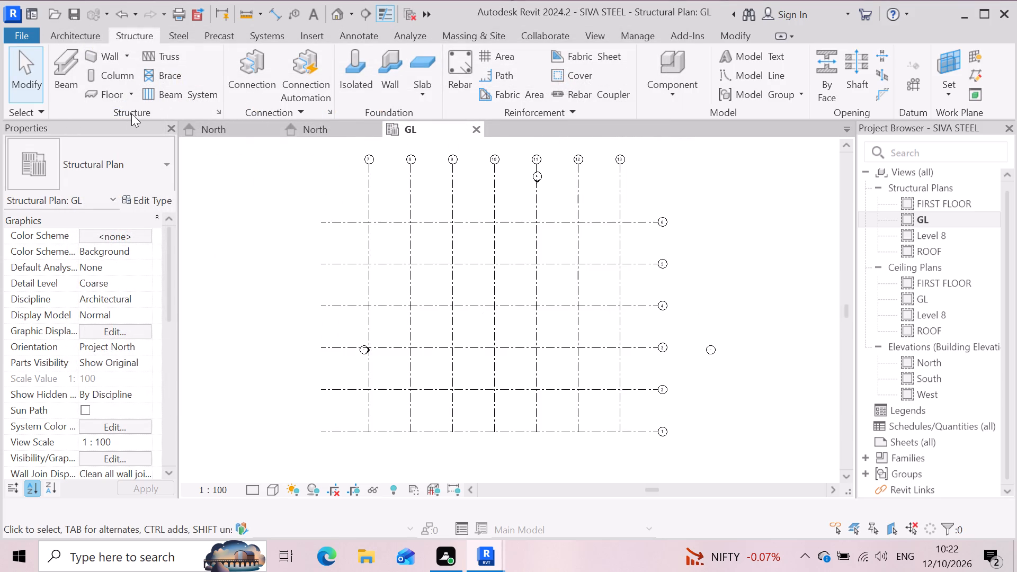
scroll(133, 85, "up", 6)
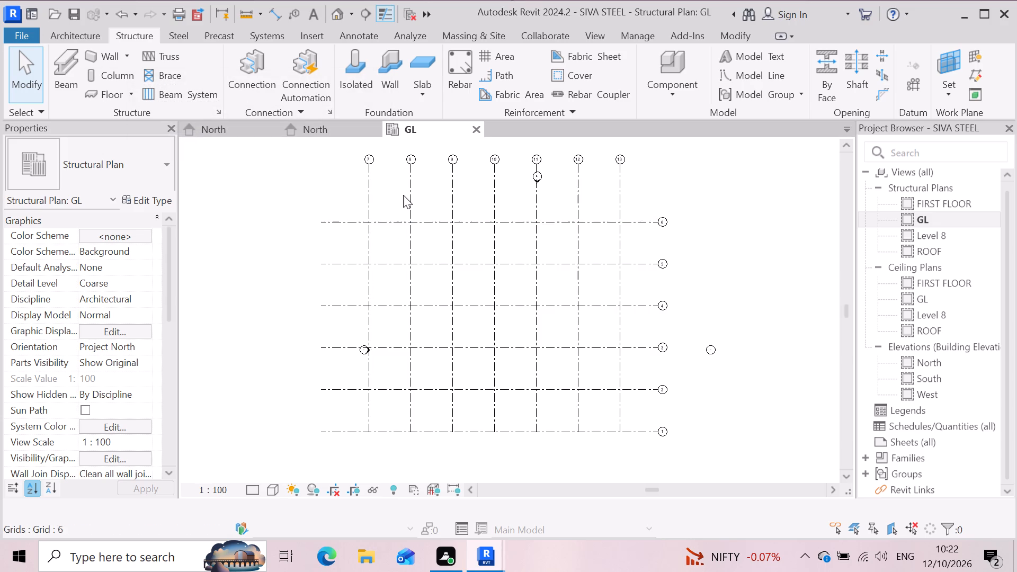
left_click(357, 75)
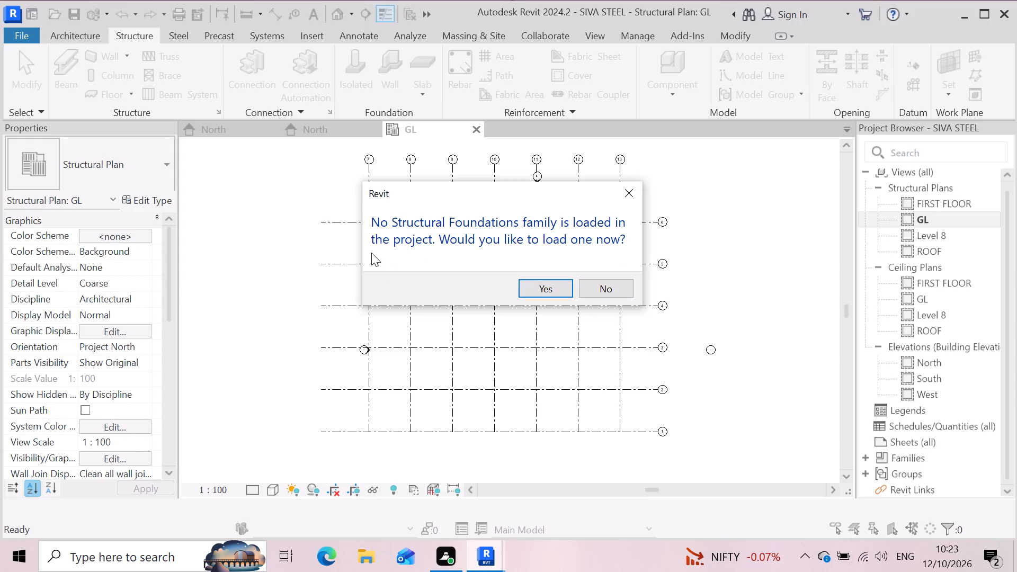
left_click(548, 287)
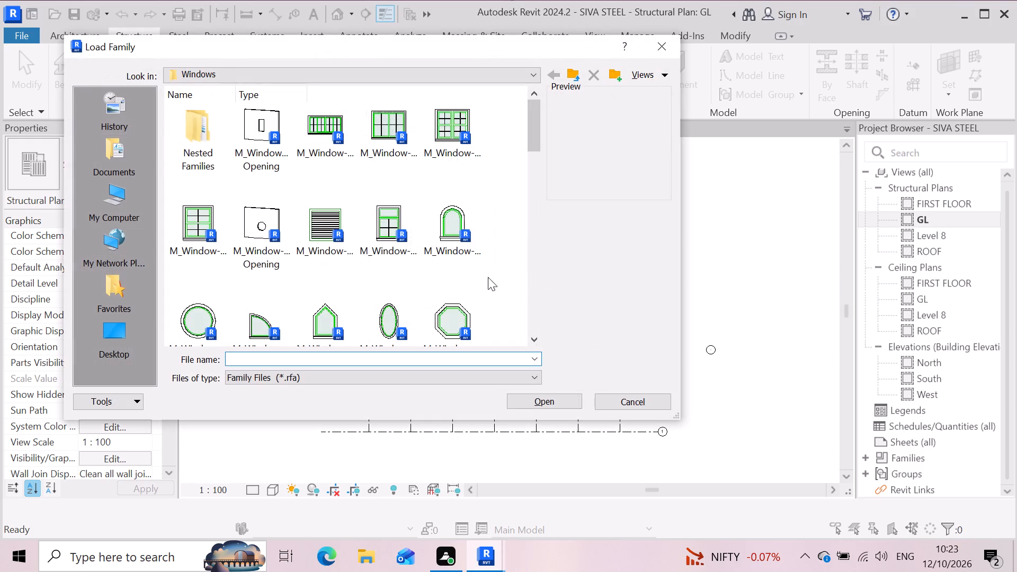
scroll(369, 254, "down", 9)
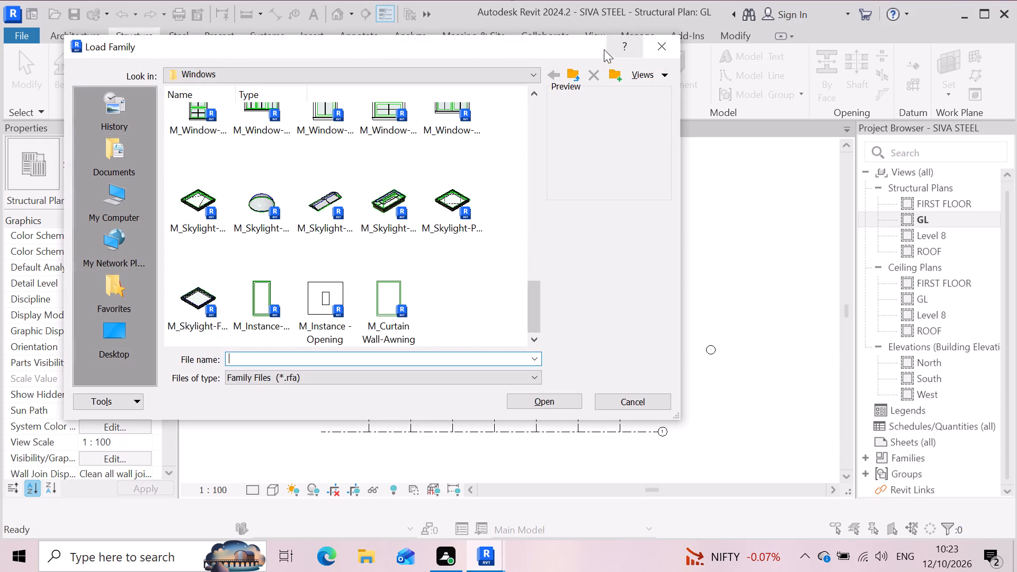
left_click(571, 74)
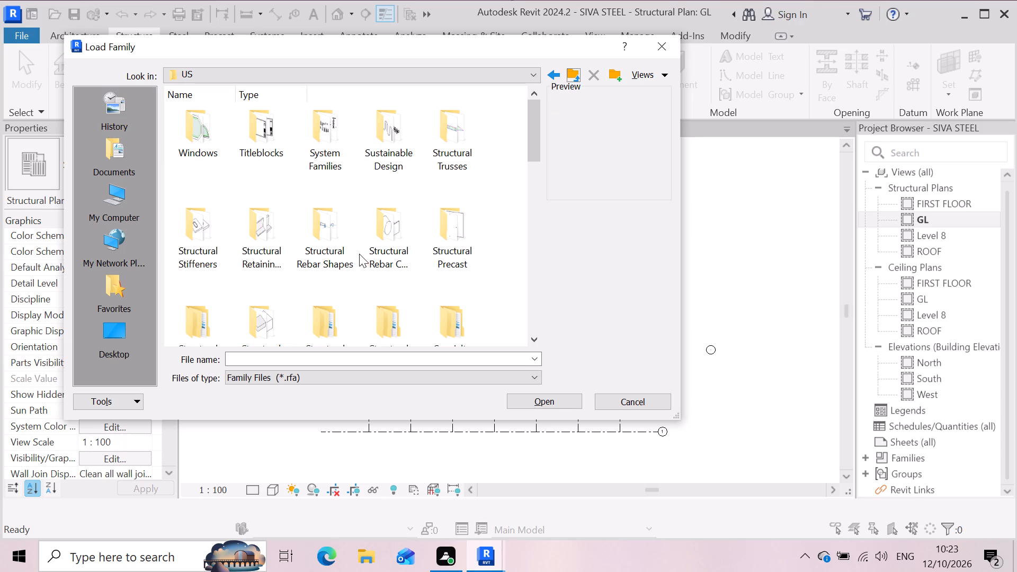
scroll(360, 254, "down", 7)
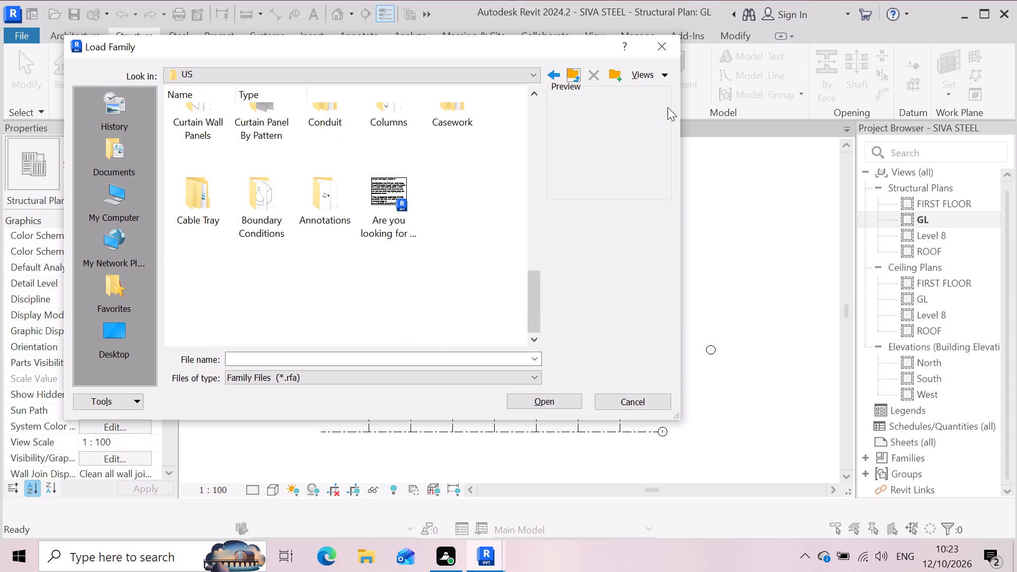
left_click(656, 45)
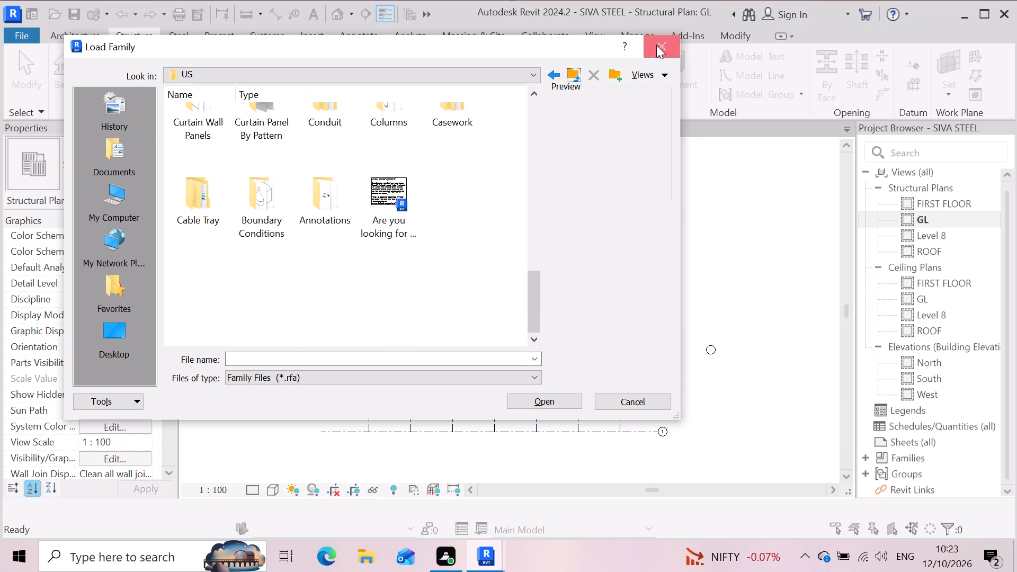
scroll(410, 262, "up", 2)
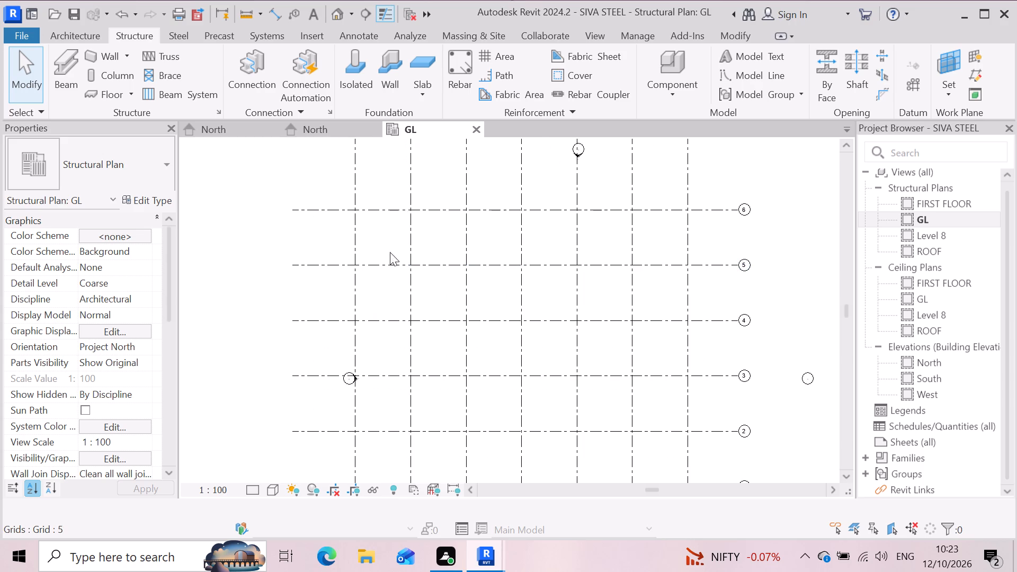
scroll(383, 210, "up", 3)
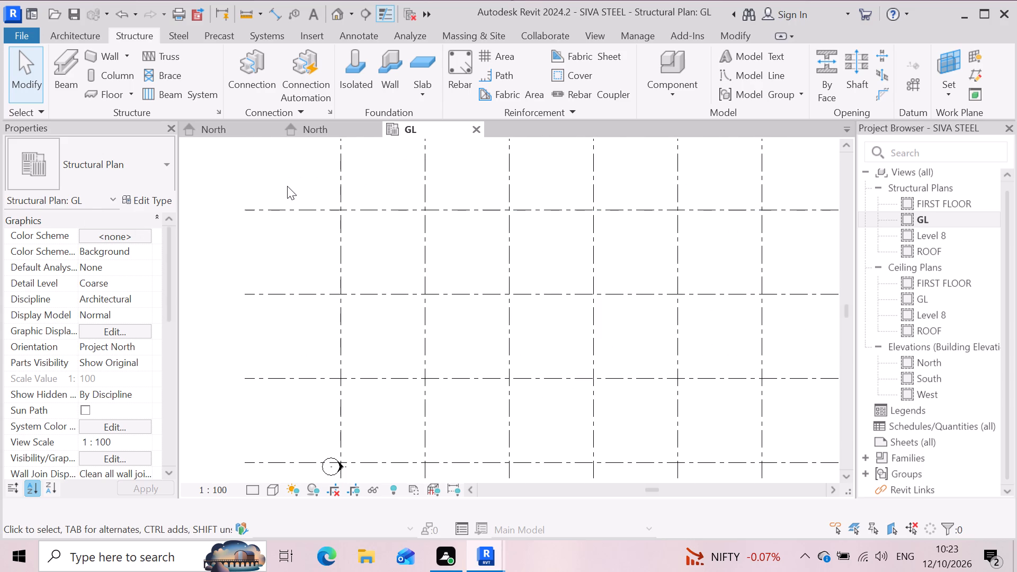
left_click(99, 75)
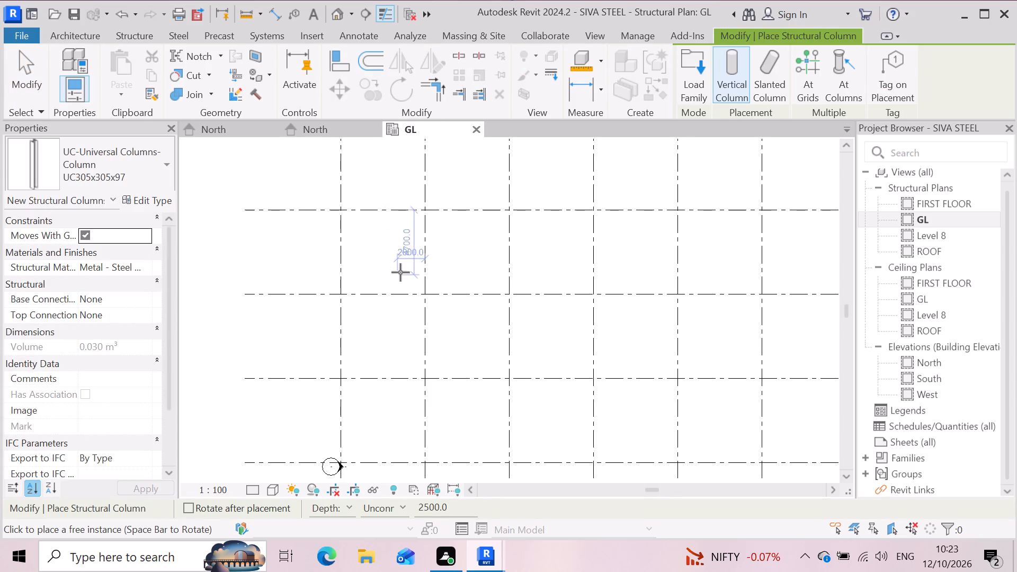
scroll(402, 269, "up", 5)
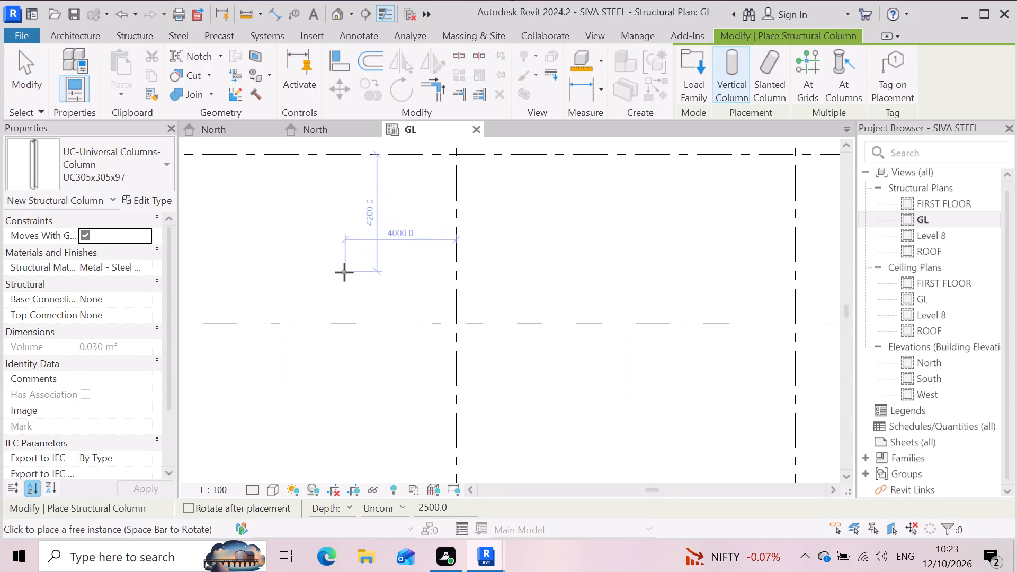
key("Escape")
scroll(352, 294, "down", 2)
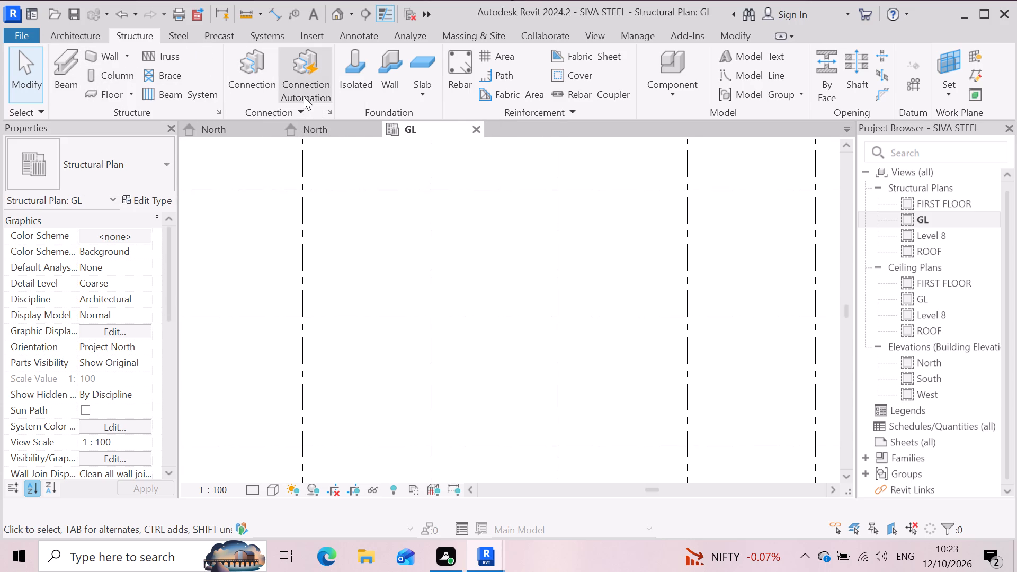
Start the Isolated foundation tool and load the M_Footing-Rectangular family from the US library's Structural Foundations folder.
left_click(347, 78)
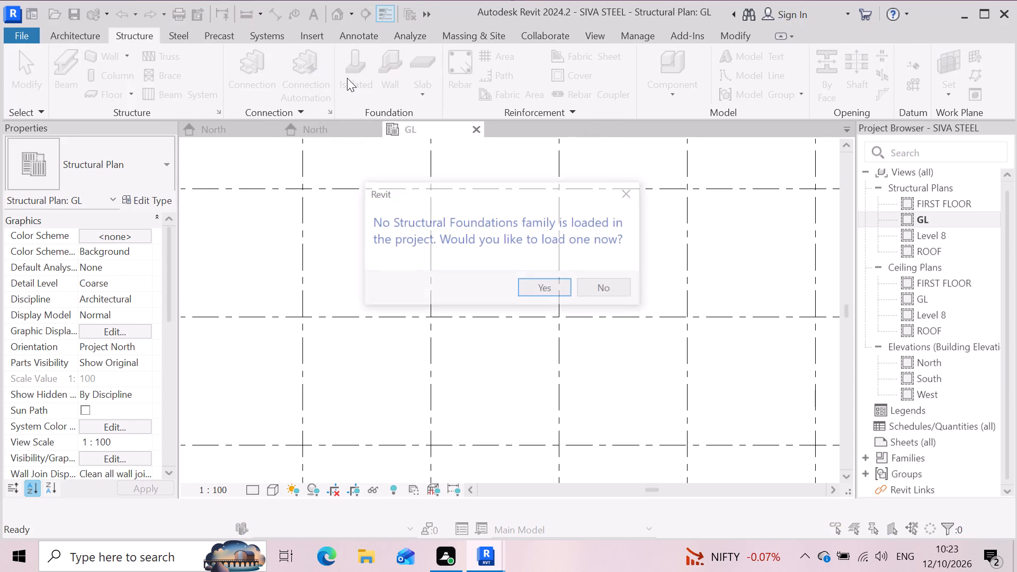
left_click(554, 289)
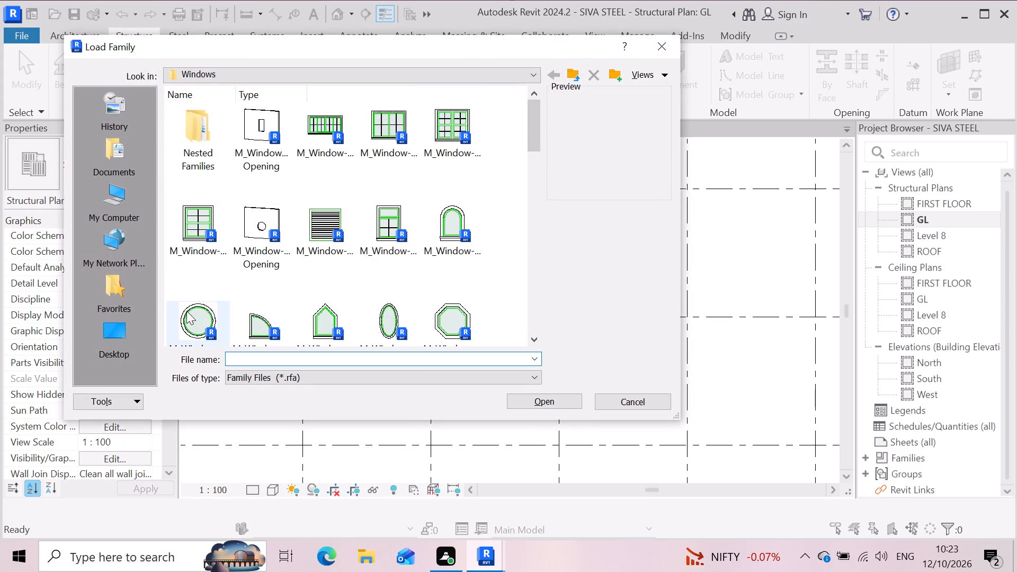
scroll(256, 199, "down", 2)
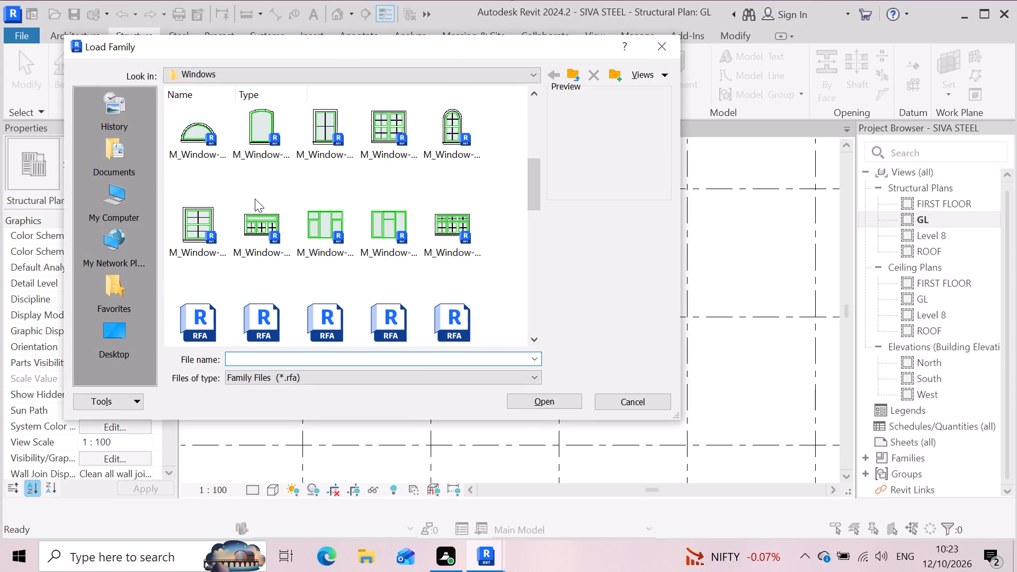
scroll(293, 197, "down", 3)
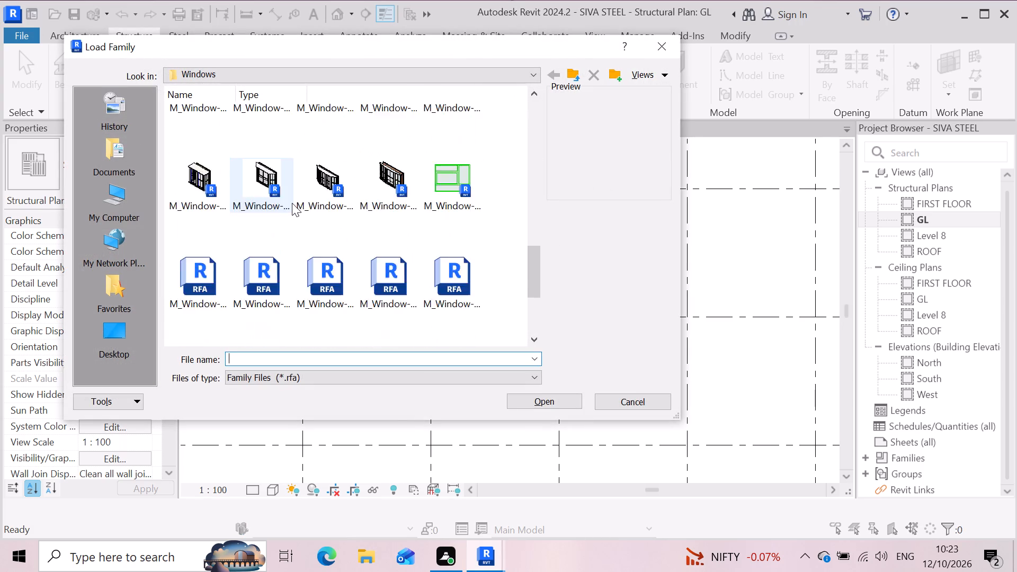
scroll(292, 203, "down", 4)
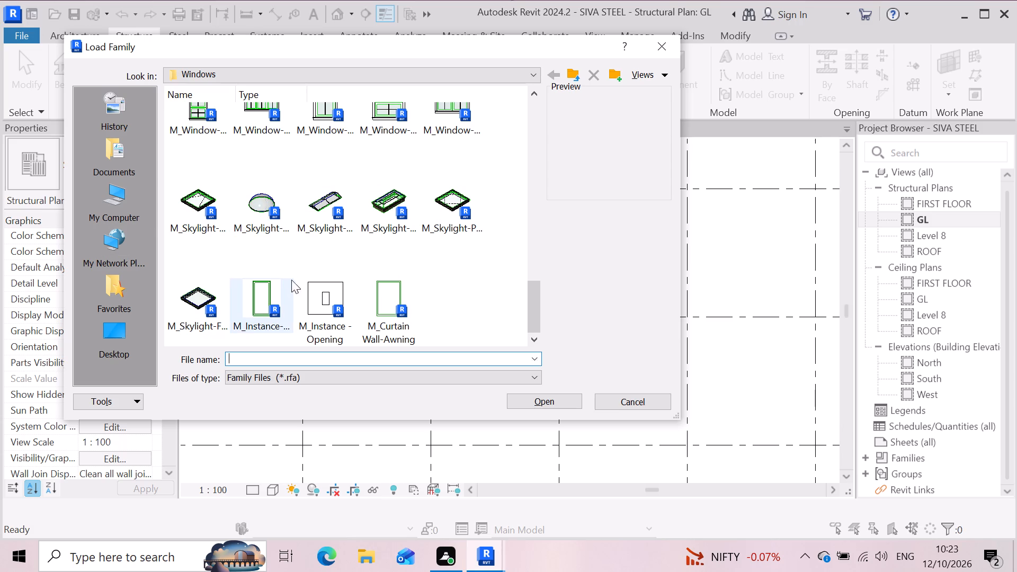
scroll(302, 262, "down", 3)
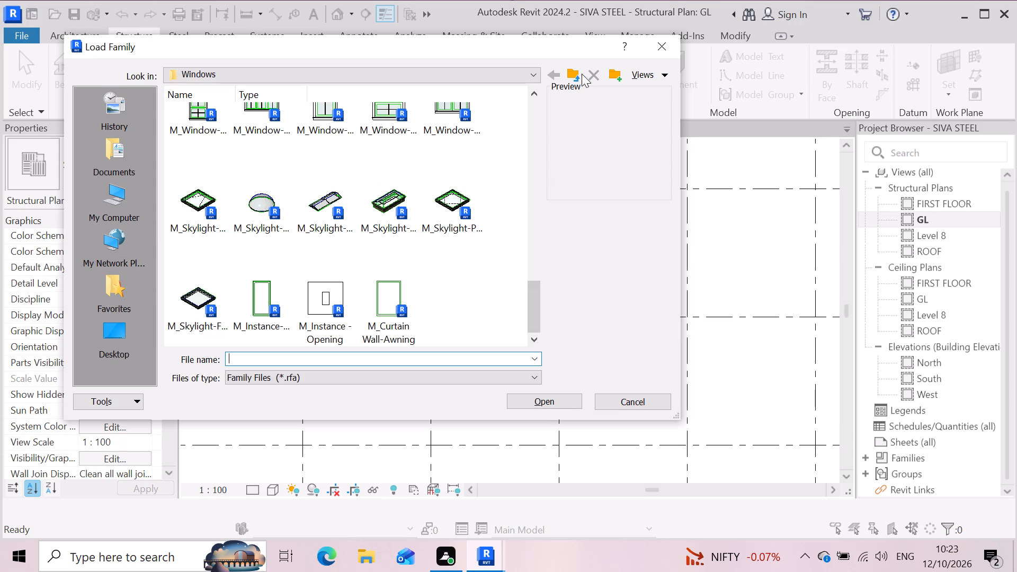
left_click(572, 72)
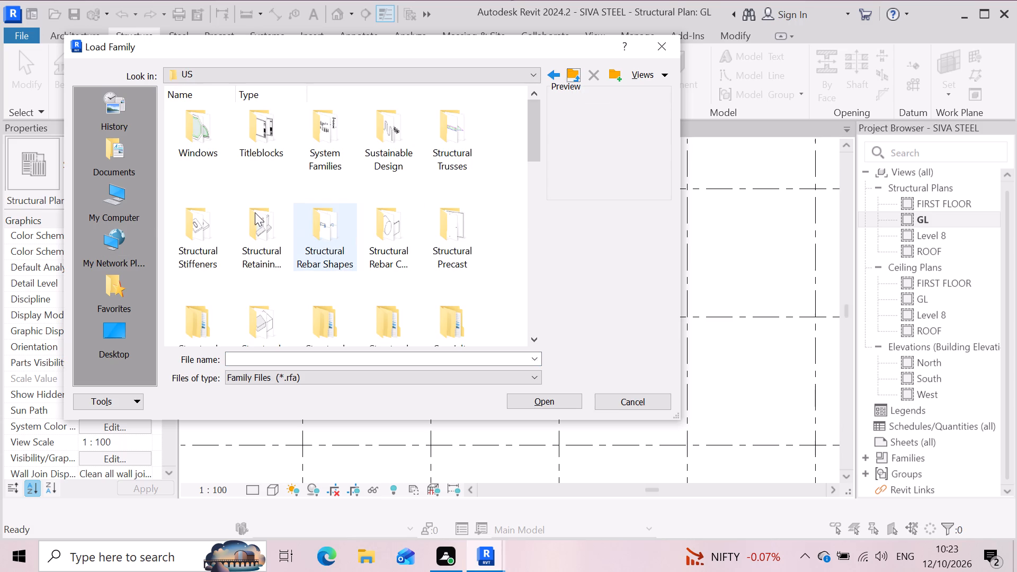
scroll(237, 147, "down", 3)
scroll(327, 232, "down", 3)
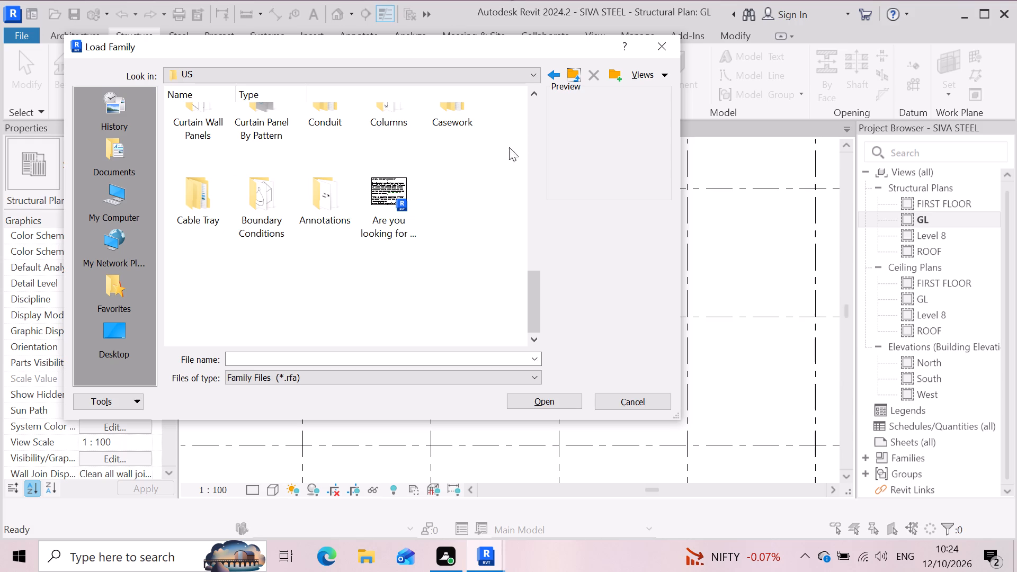
left_click(571, 67)
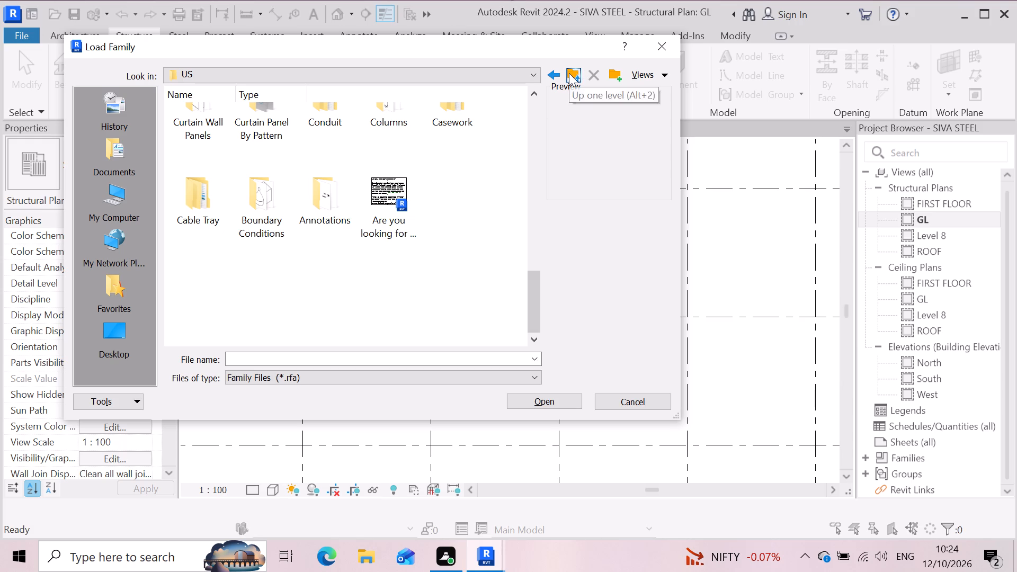
left_click(568, 73)
left_click(205, 136)
left_click(206, 136)
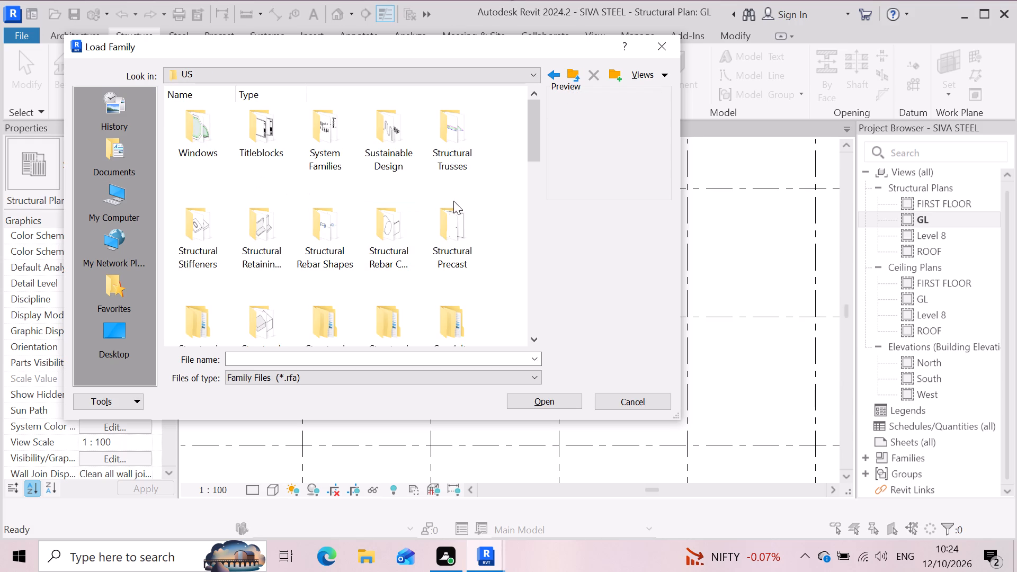
scroll(404, 176, "down", 1)
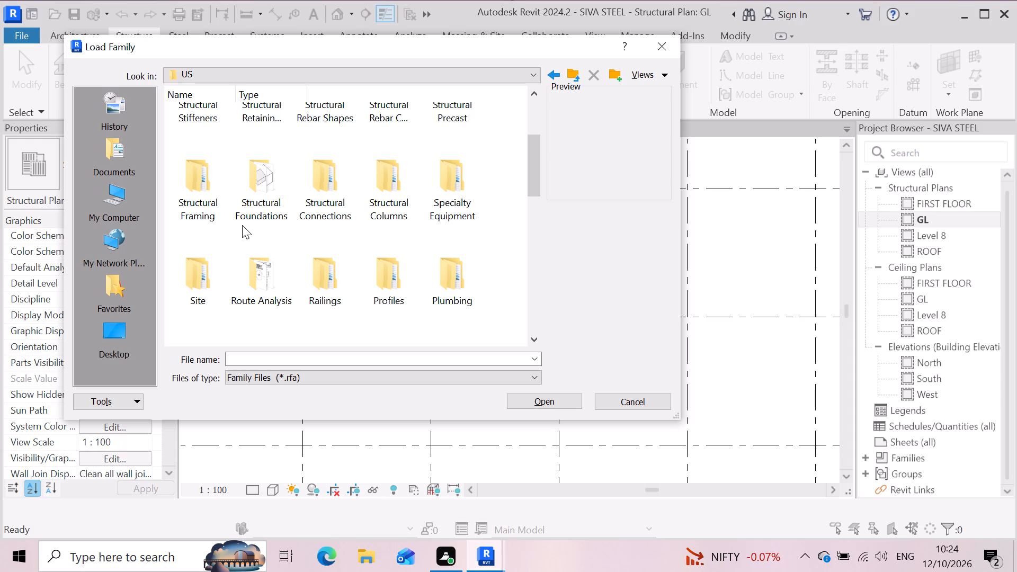
left_click(256, 205)
double_click(260, 199)
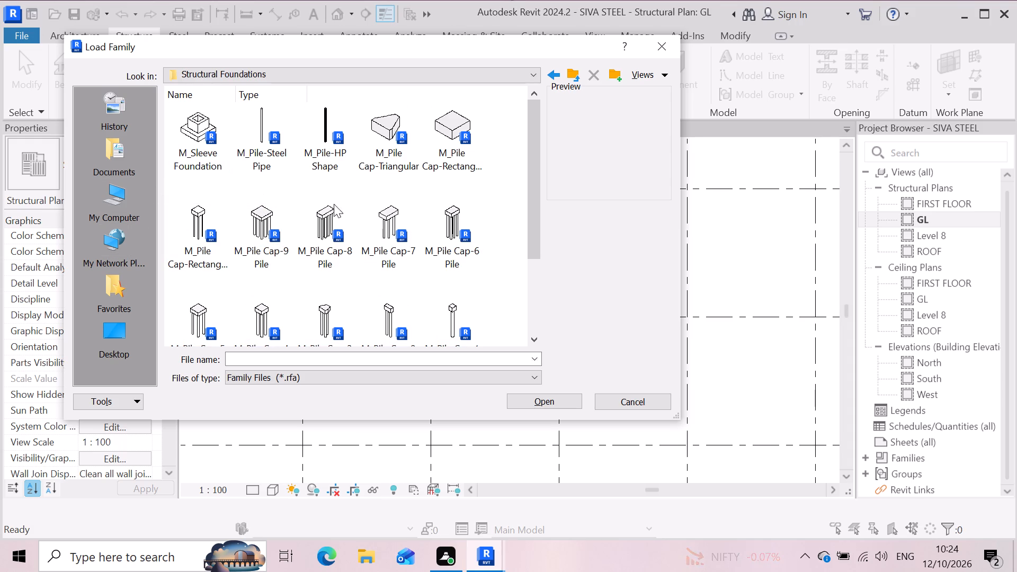
scroll(386, 221, "down", 2)
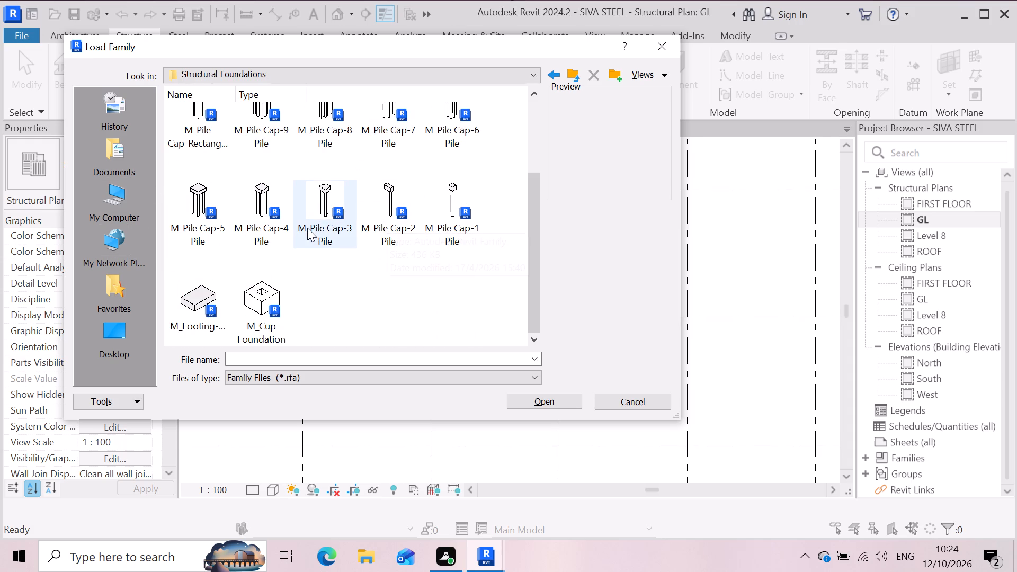
scroll(292, 217, "down", 2)
double_click(187, 304)
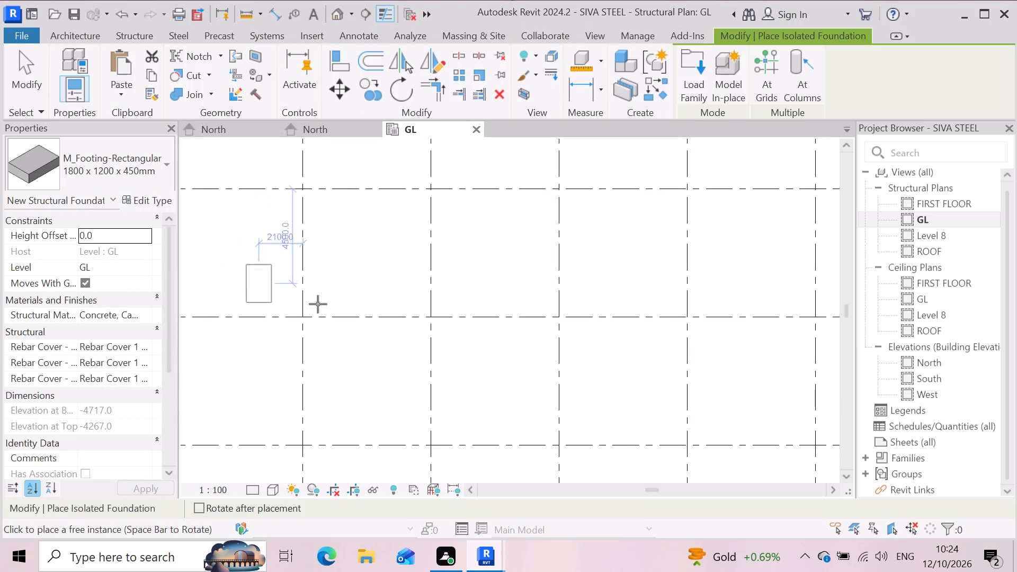
Place one 1800 x 1200 x 450mm footing between grids 7 and 8, about 3100 mm from grid 8 and 3400 mm below grid 6.
scroll(433, 326, "down", 5)
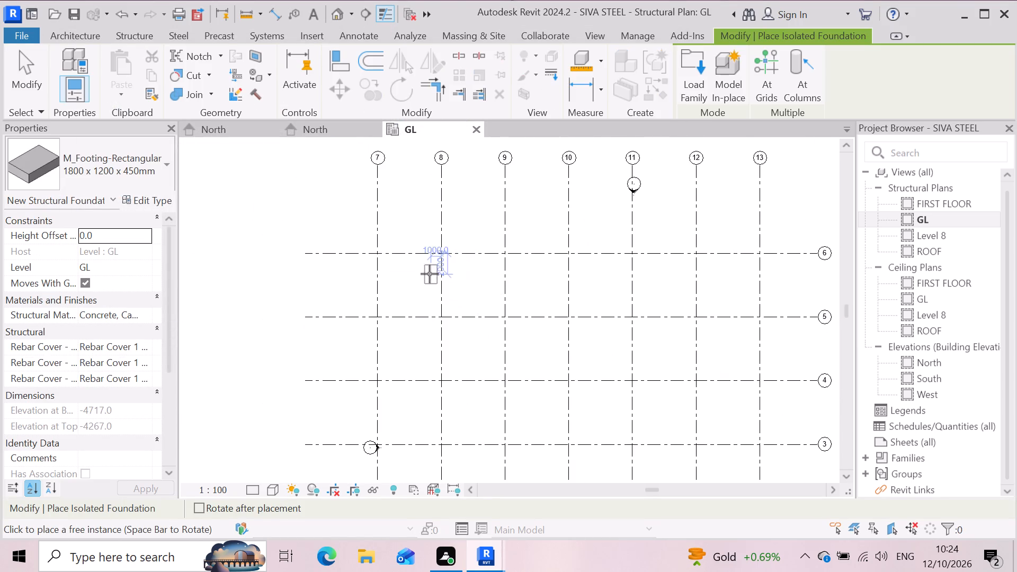
scroll(406, 298, "up", 5)
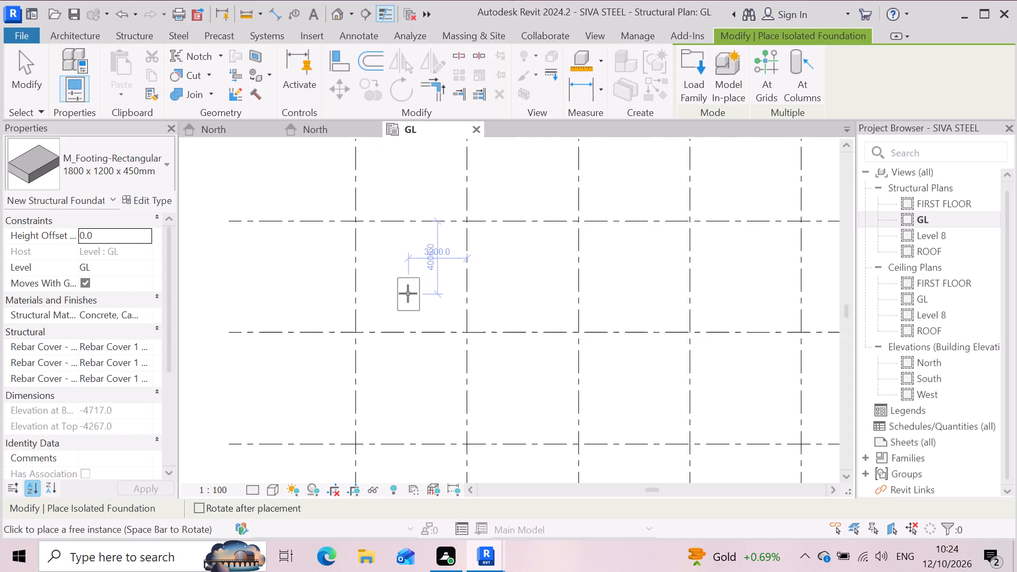
left_click(411, 282)
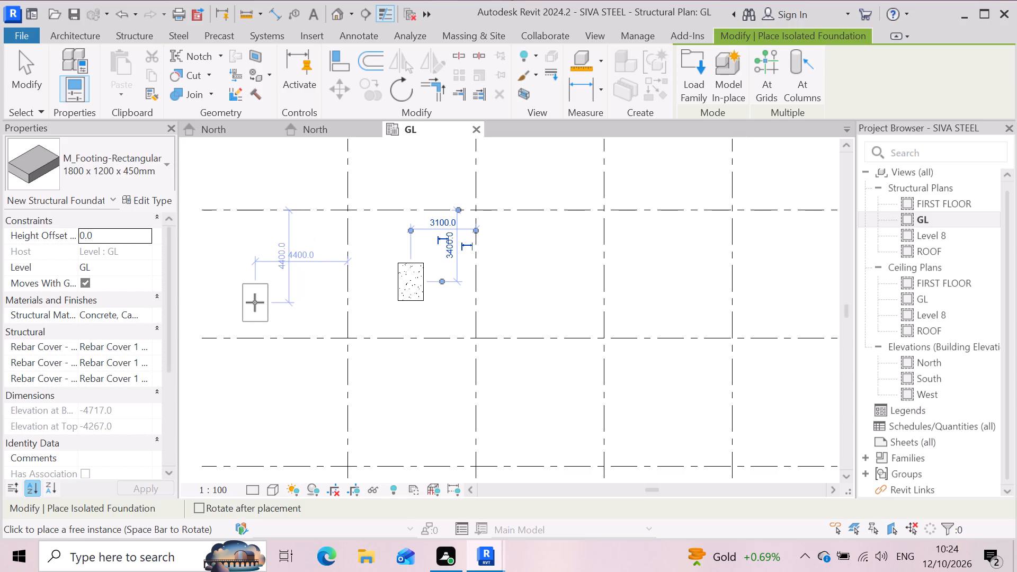
key("Escape")
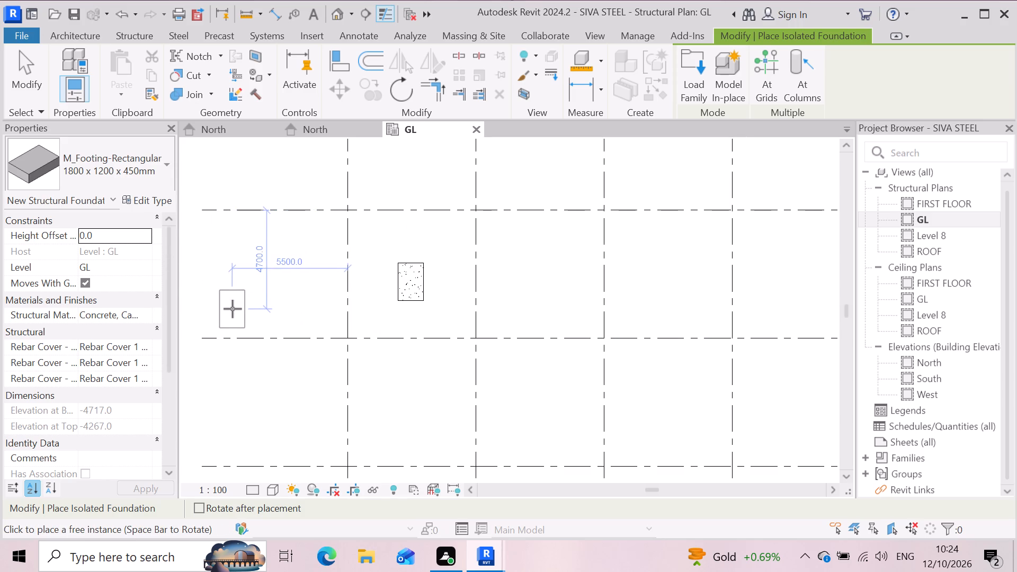
key("Escape")
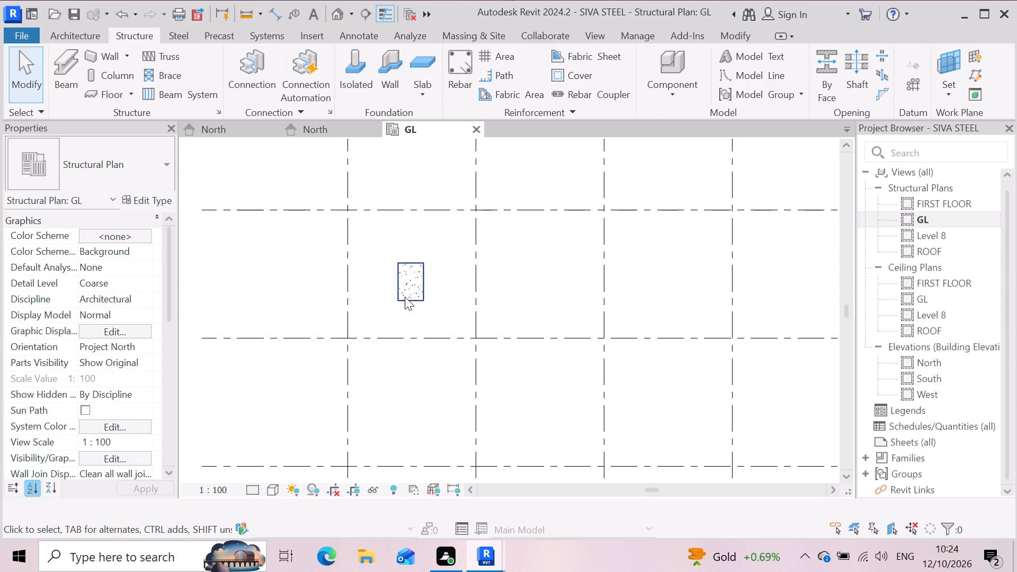
Duplicate the placed footing's type under the name "2200 x 2000 x 650mm 2".
left_click(405, 297)
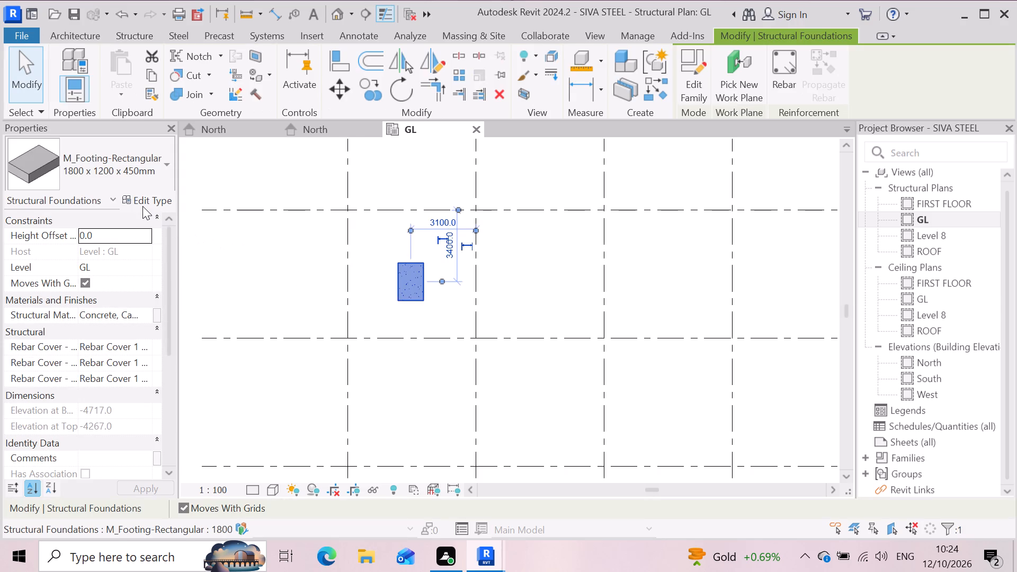
left_click(144, 203)
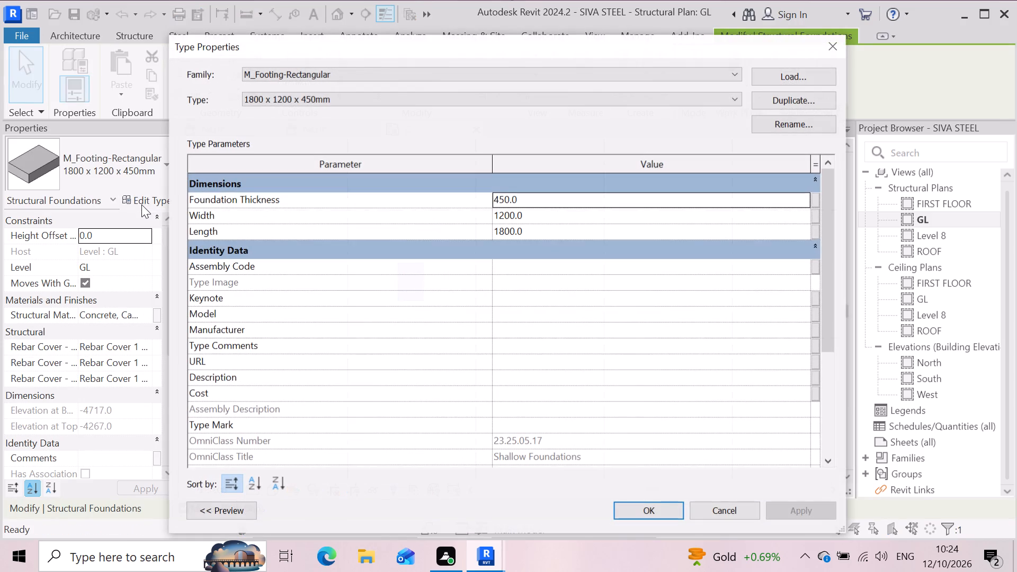
left_click(810, 100)
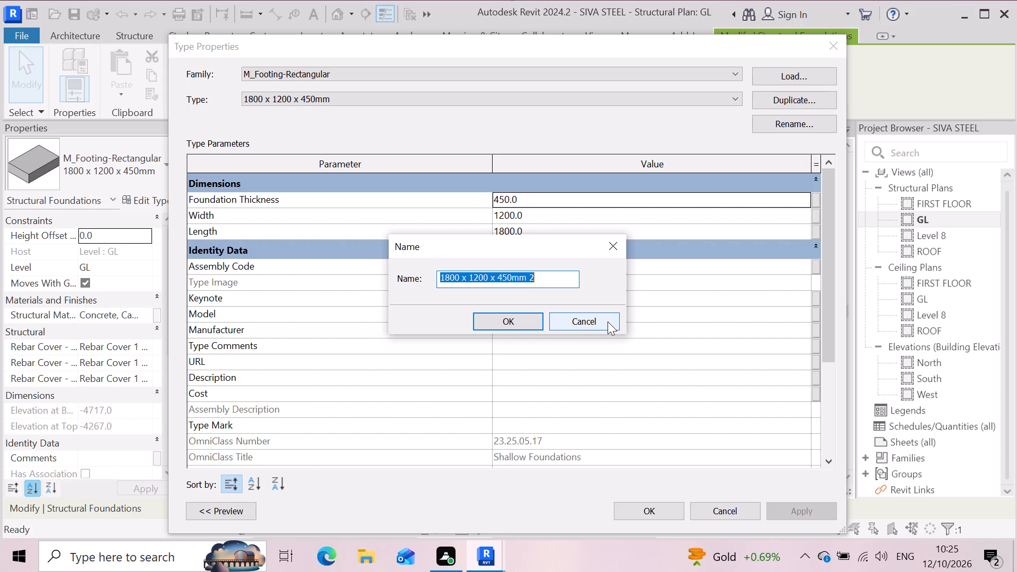
left_click(459, 279)
key("BackSpace")
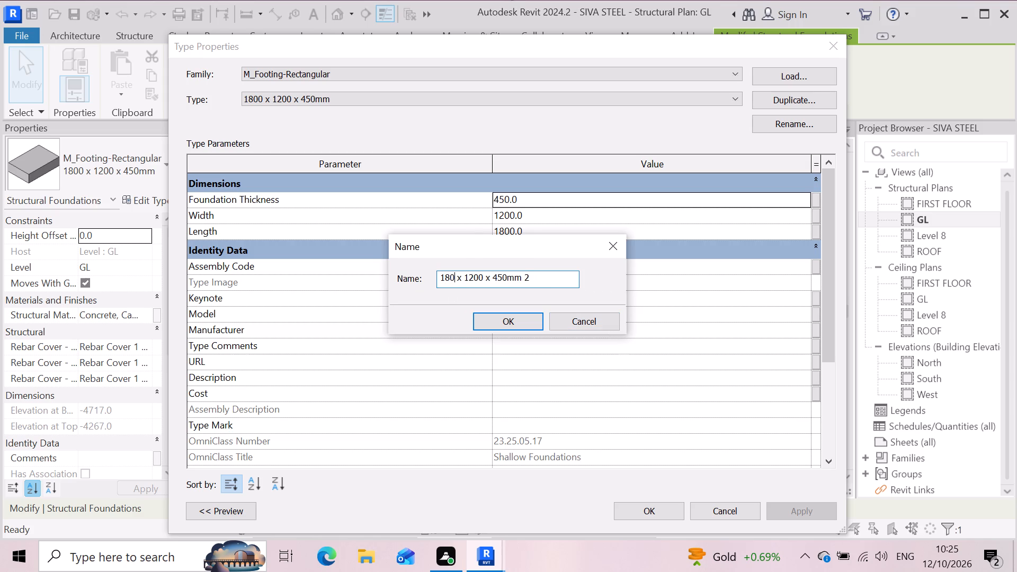
key("BackSpace")
key("BackSpace")
key("BackSpace")
key("2")
key("2")
type("00")
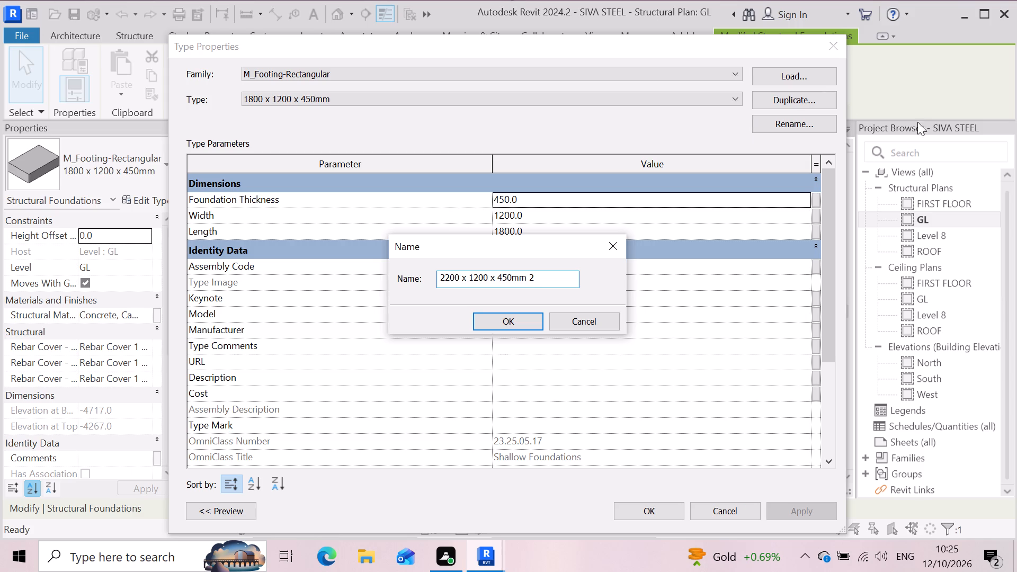
left_click(488, 274)
key("BackSpace")
key("BackSpace")
key("BackSpace")
key("BackSpace")
type("200")
key("0")
left_click(501, 277)
key("BackSpace")
key("6")
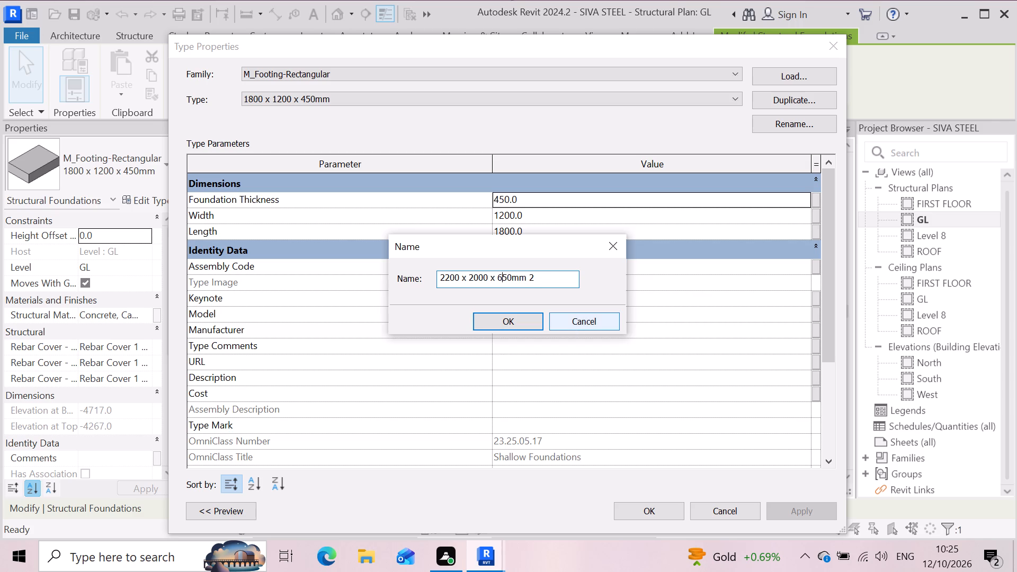
left_click(517, 323)
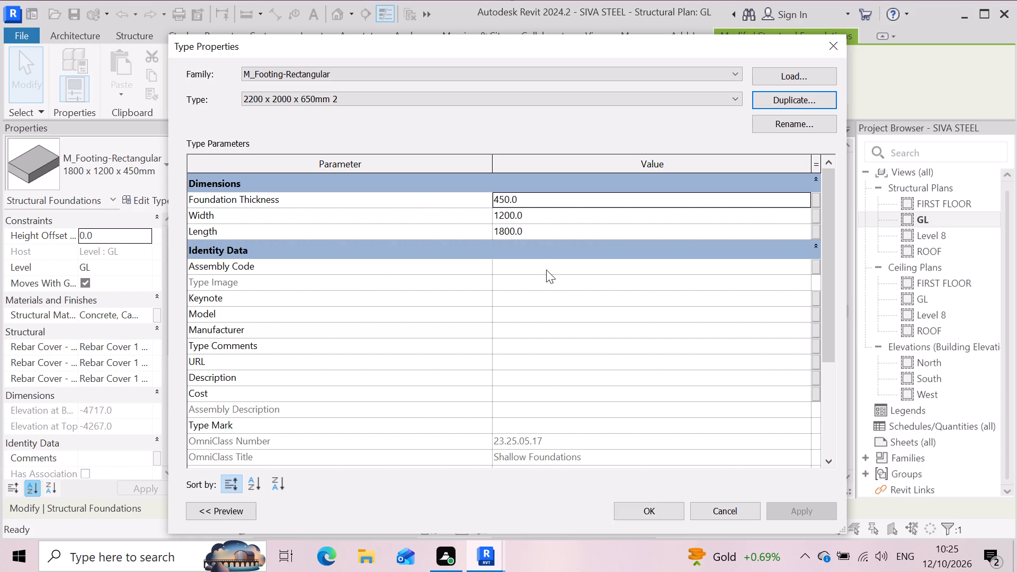
Set the 2200 x 2000 x 650mm 2 footing type's length to 2200 and width to 2000, and apply the type changes.
left_click(545, 231)
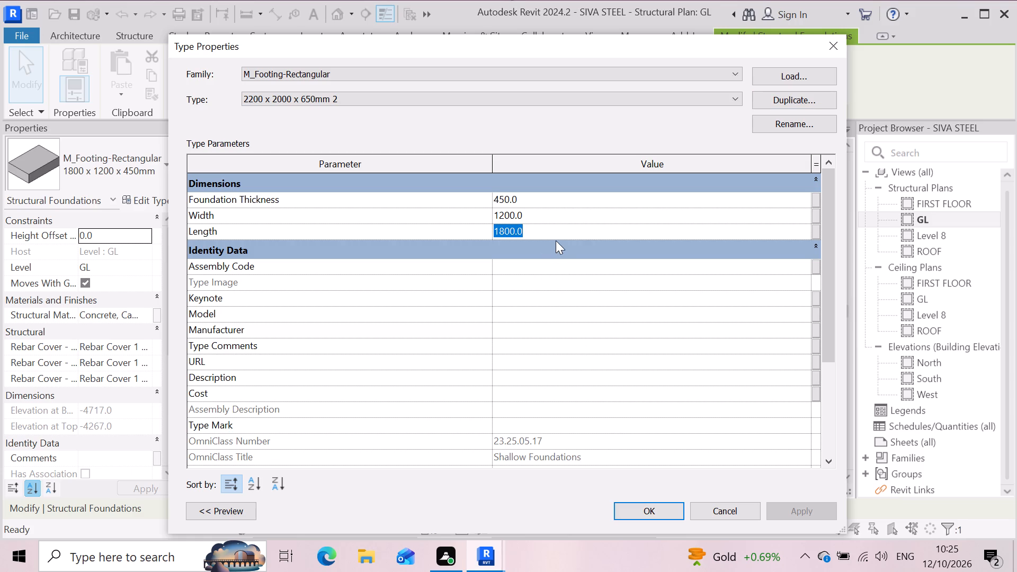
type("22")
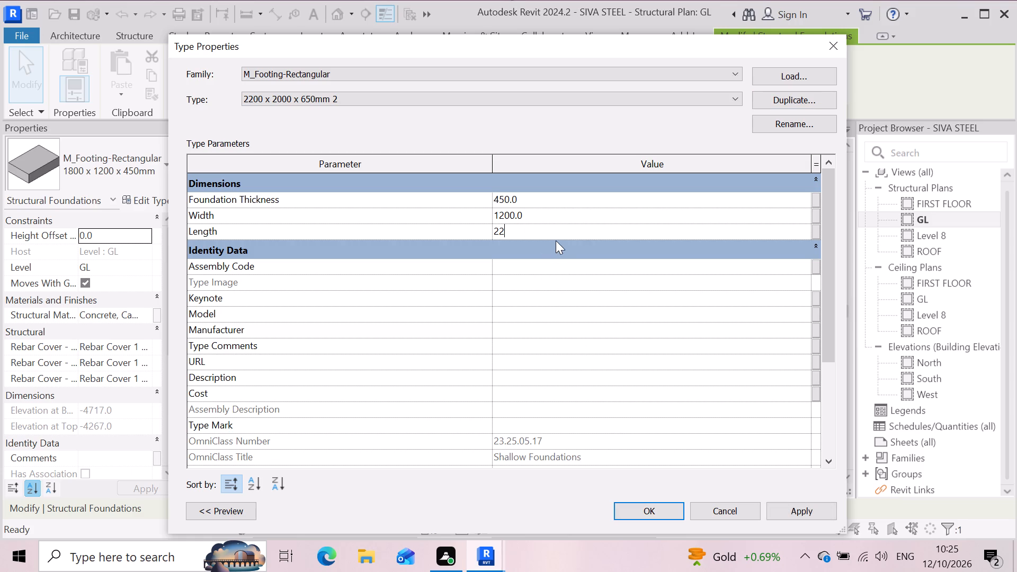
type("00")
key("Return")
left_click(537, 215)
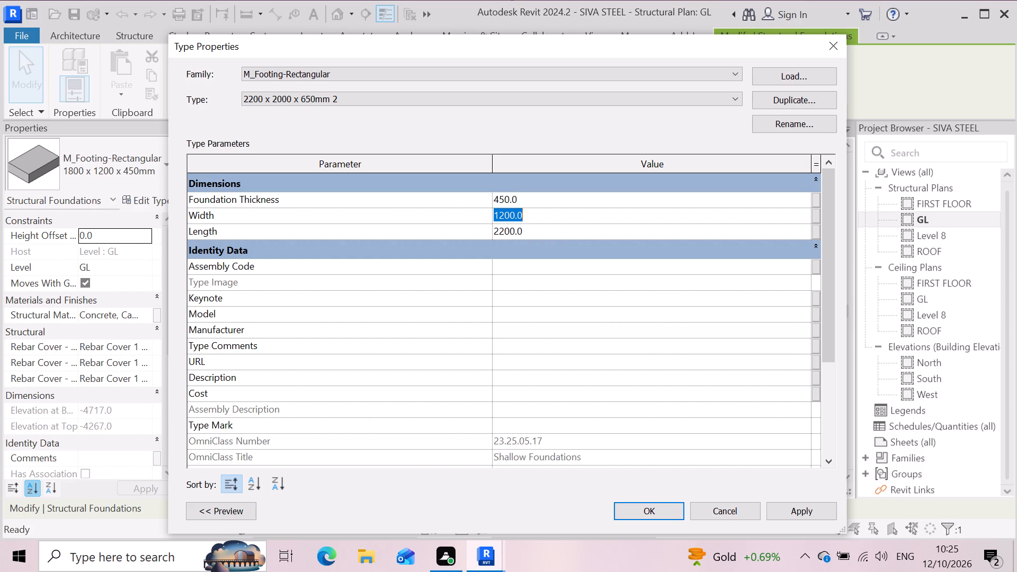
type("200")
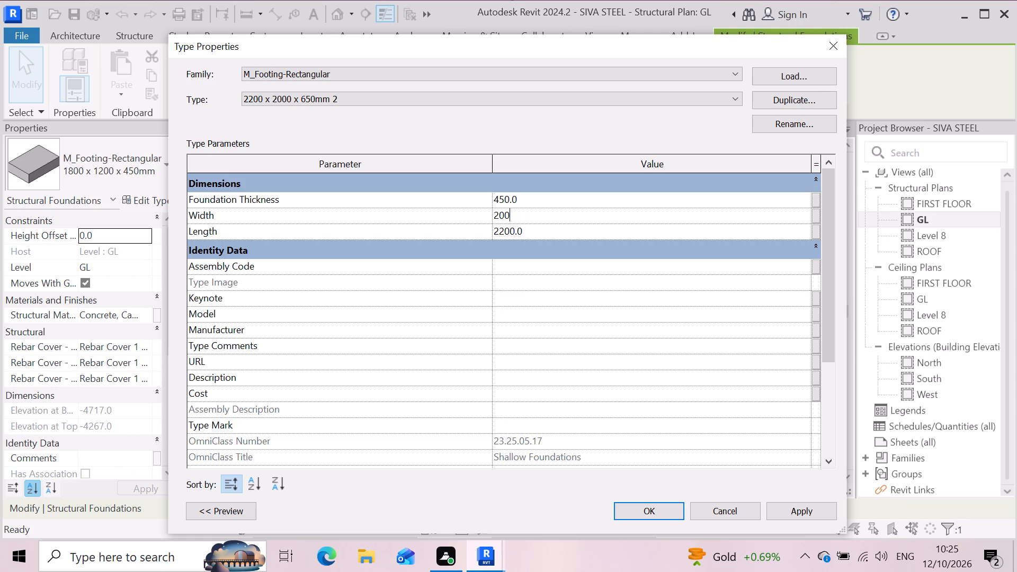
key("0")
key("Return")
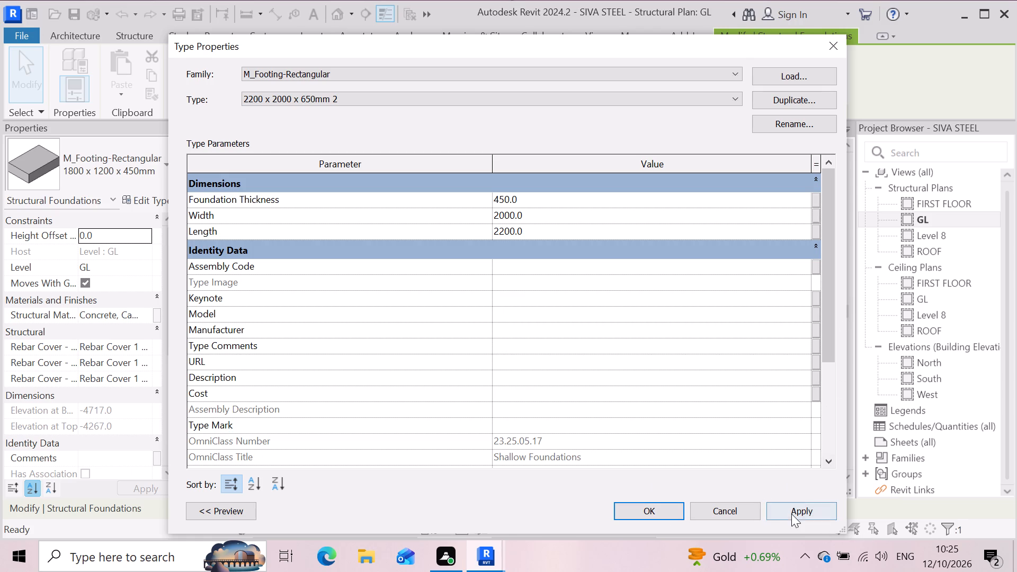
left_click(795, 513)
left_click(658, 512)
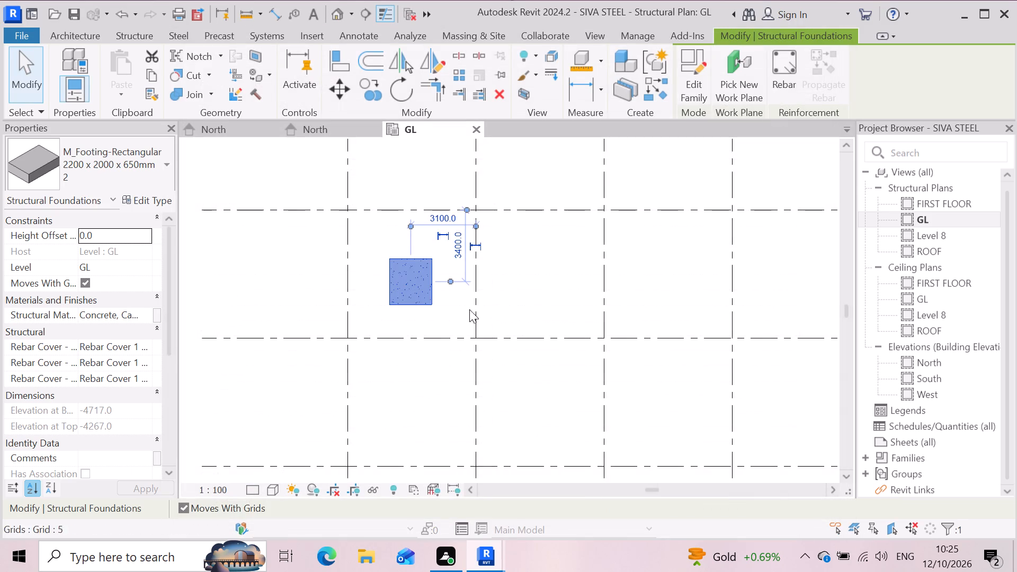
scroll(524, 342, "down", 1)
key("Escape")
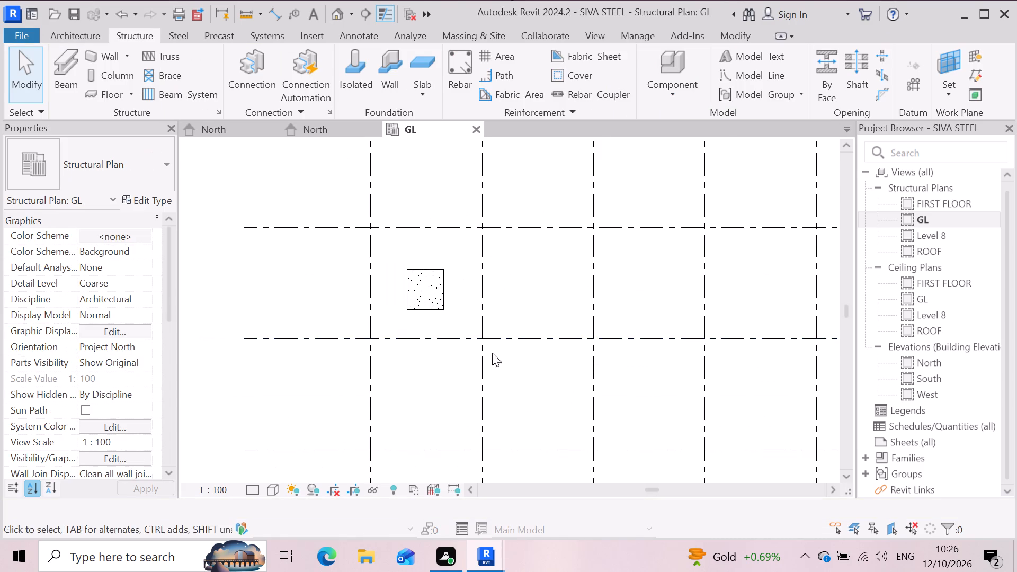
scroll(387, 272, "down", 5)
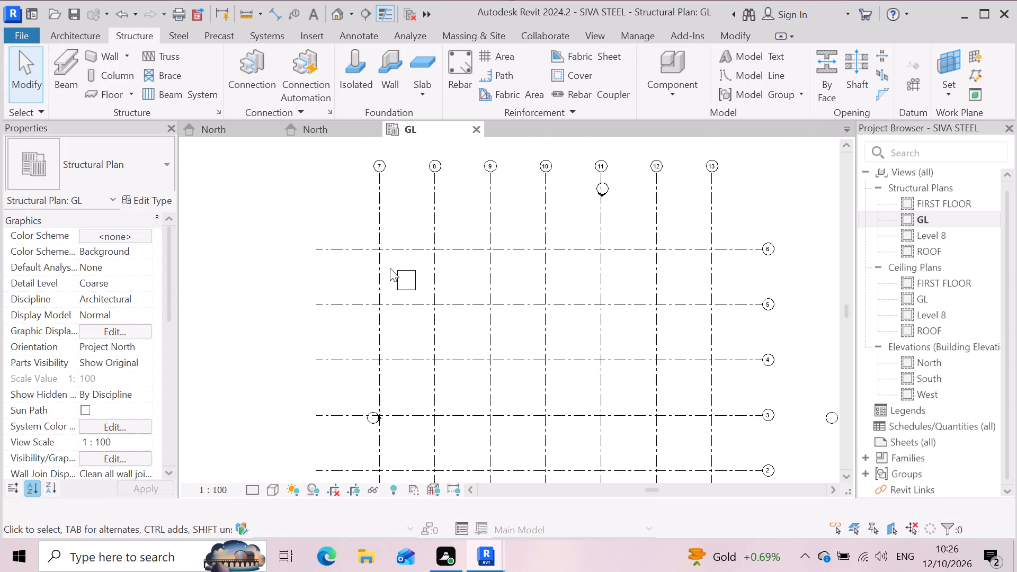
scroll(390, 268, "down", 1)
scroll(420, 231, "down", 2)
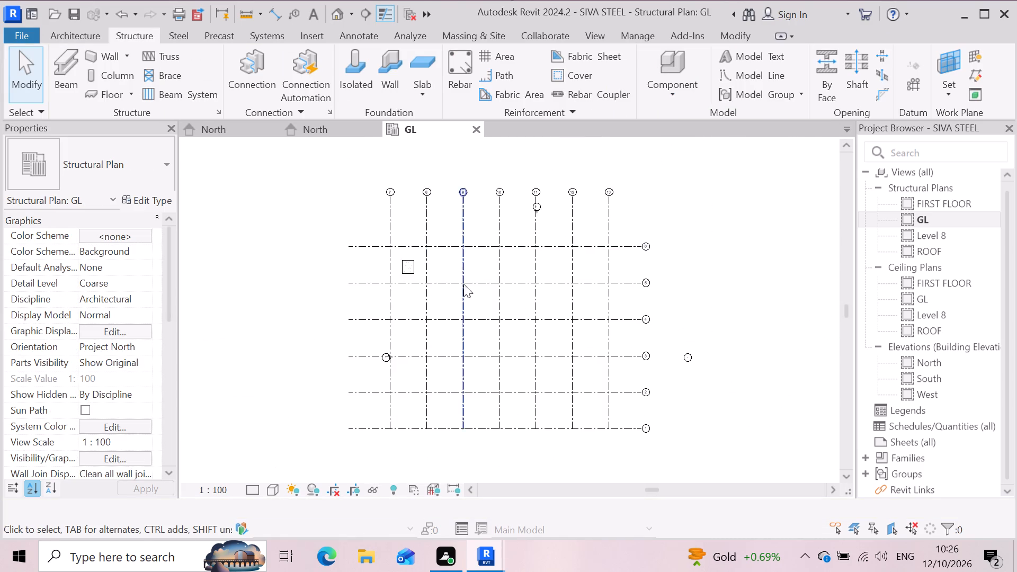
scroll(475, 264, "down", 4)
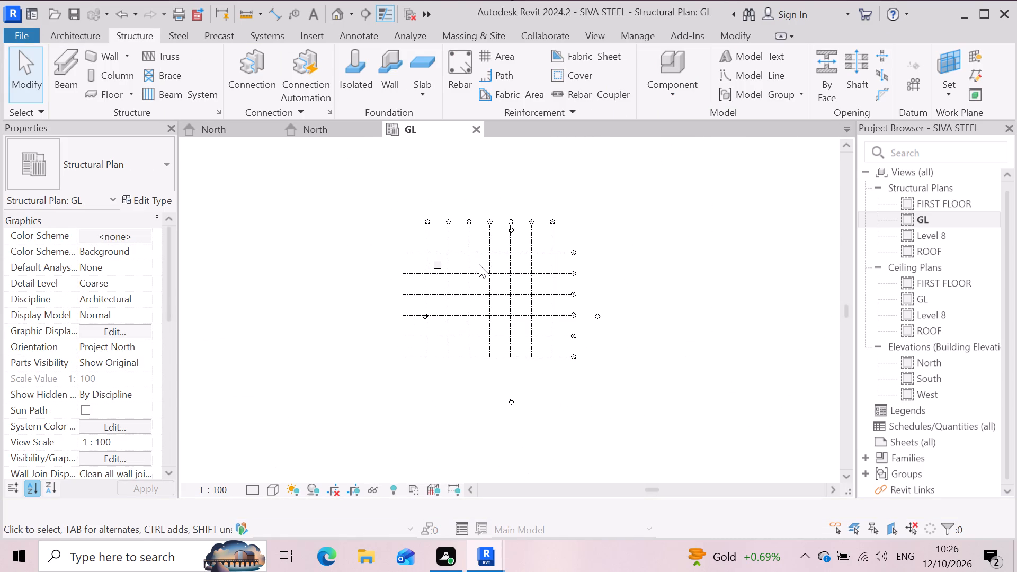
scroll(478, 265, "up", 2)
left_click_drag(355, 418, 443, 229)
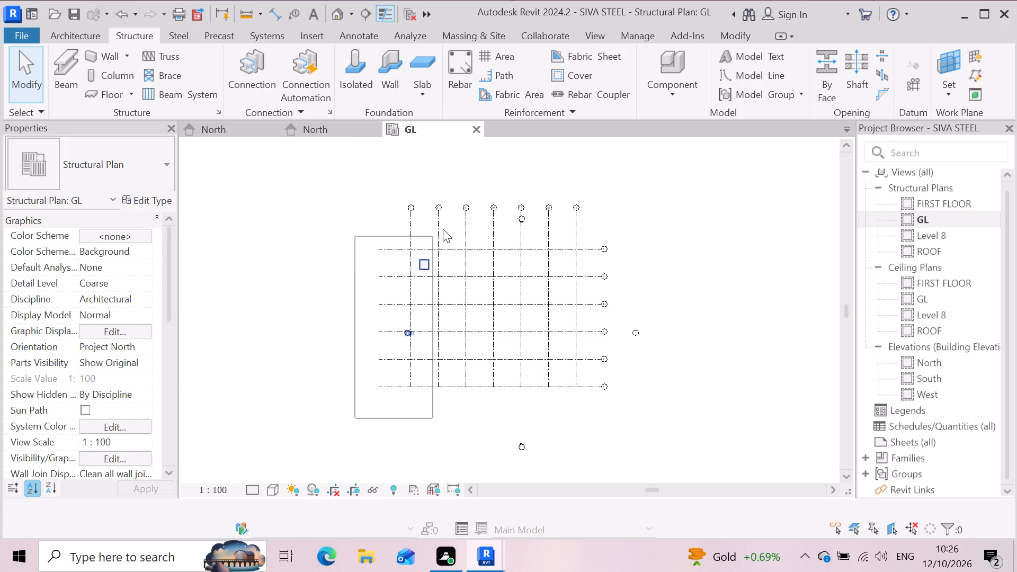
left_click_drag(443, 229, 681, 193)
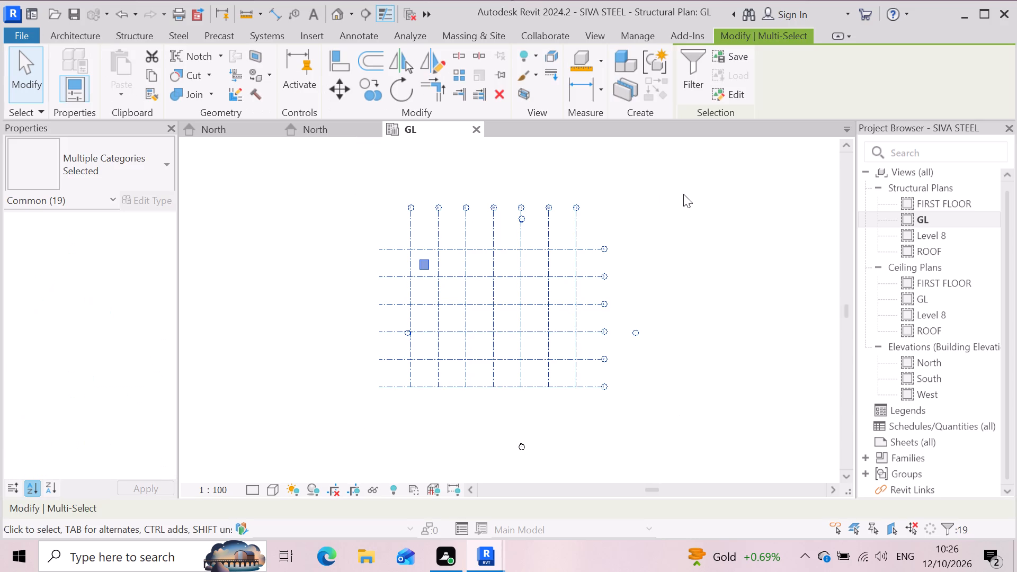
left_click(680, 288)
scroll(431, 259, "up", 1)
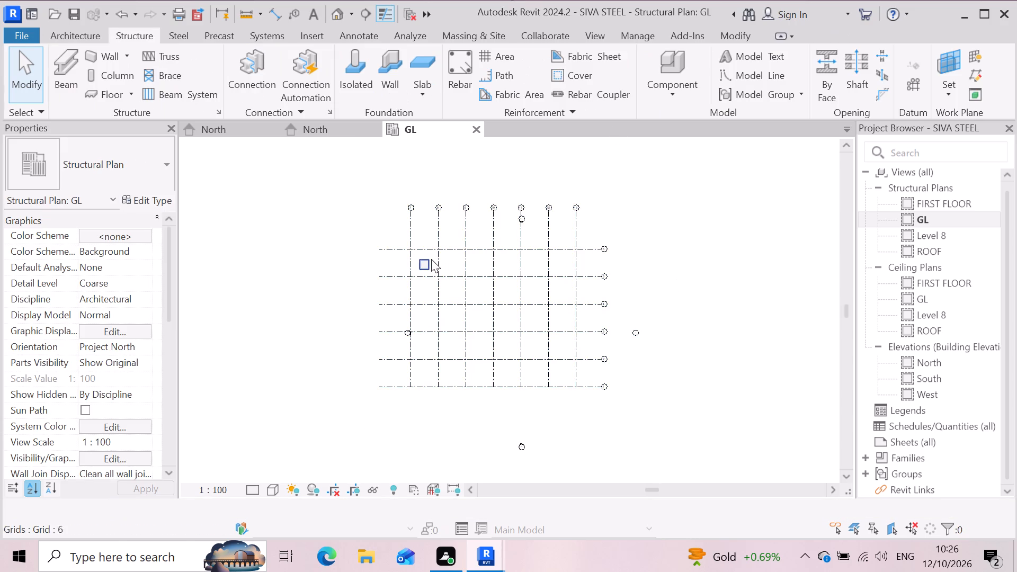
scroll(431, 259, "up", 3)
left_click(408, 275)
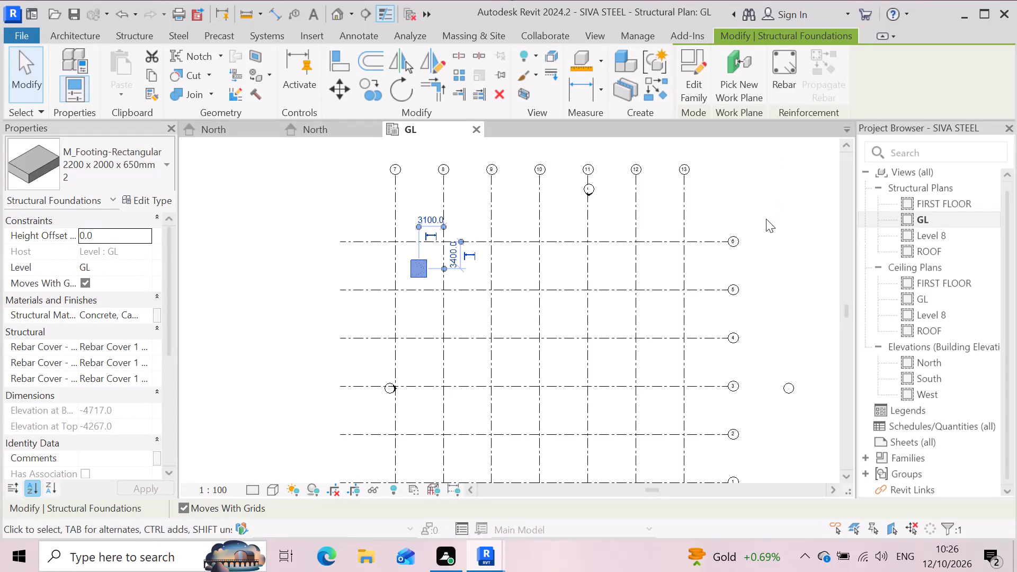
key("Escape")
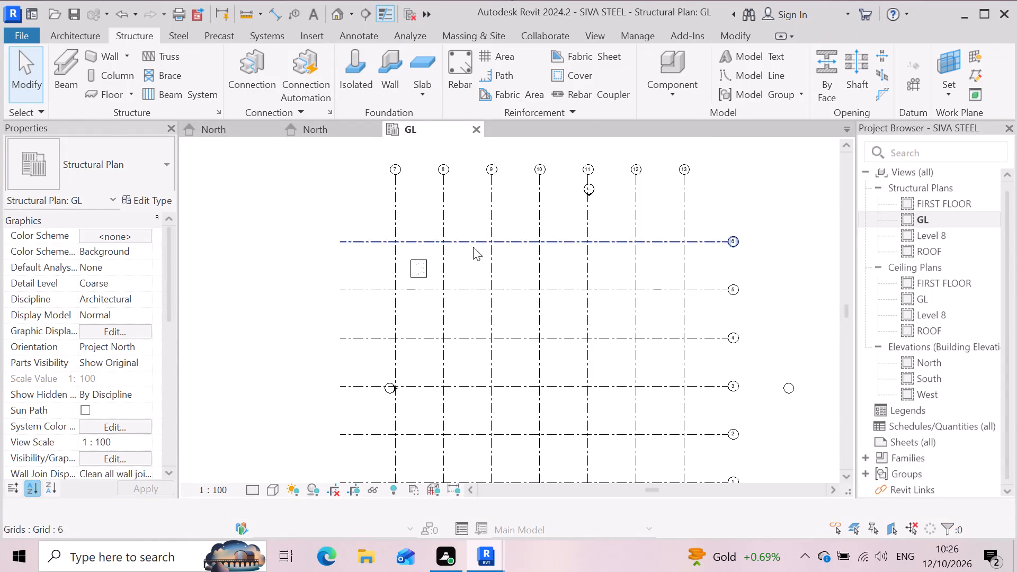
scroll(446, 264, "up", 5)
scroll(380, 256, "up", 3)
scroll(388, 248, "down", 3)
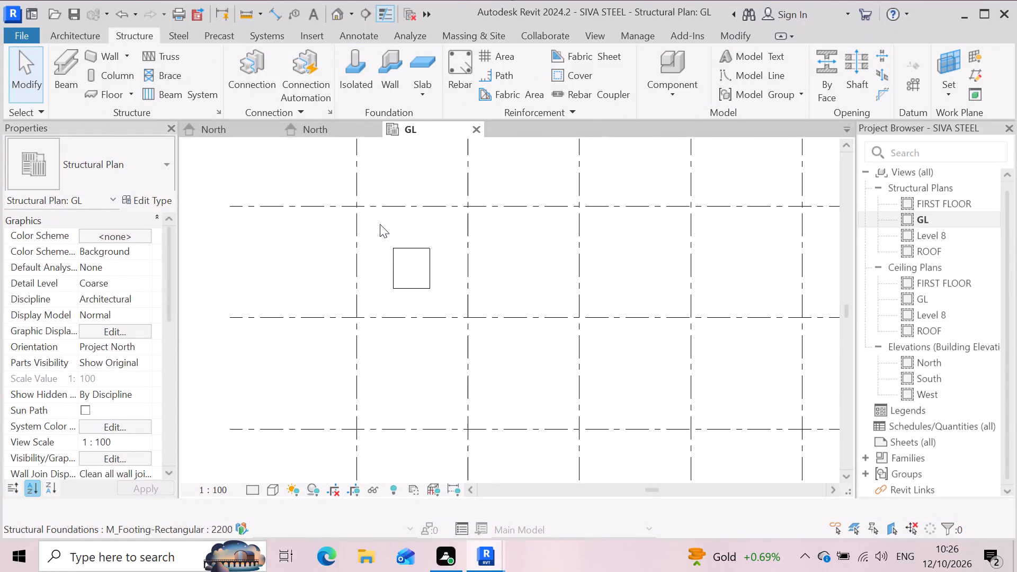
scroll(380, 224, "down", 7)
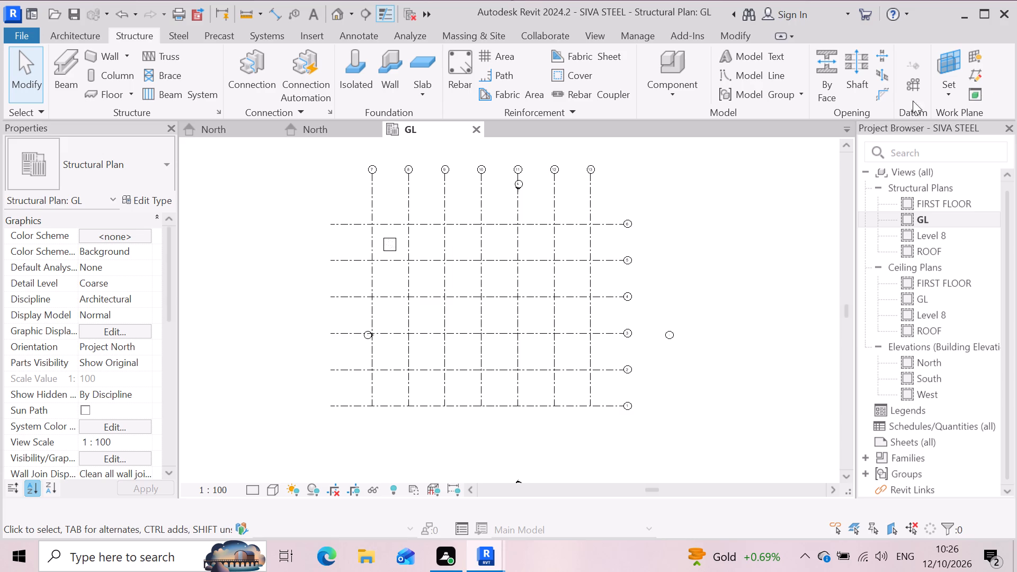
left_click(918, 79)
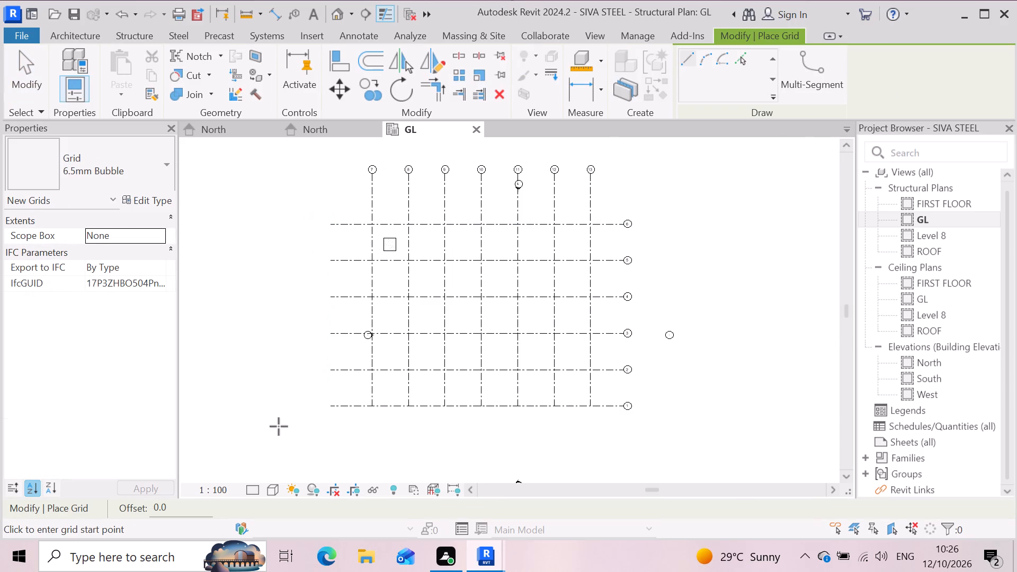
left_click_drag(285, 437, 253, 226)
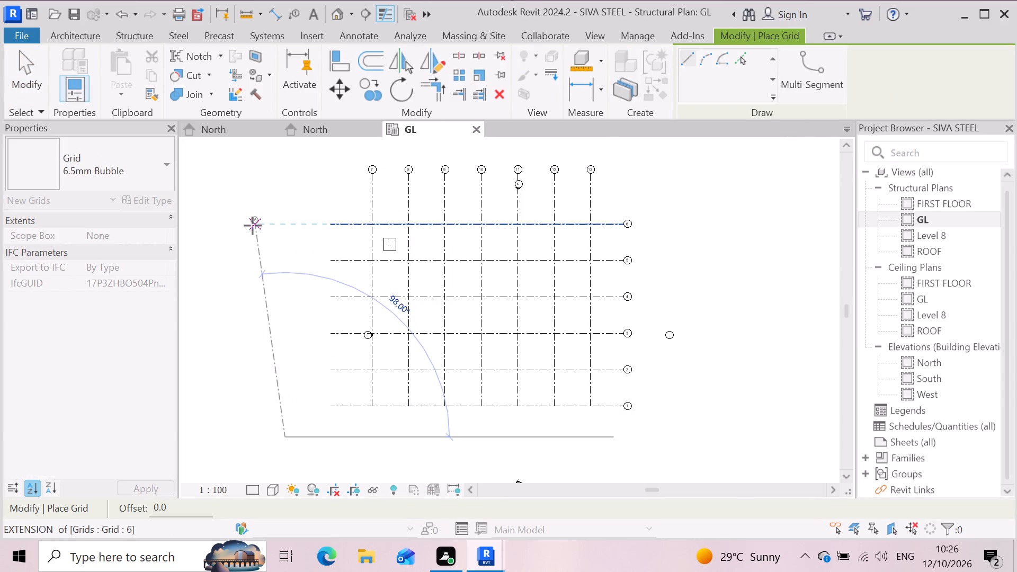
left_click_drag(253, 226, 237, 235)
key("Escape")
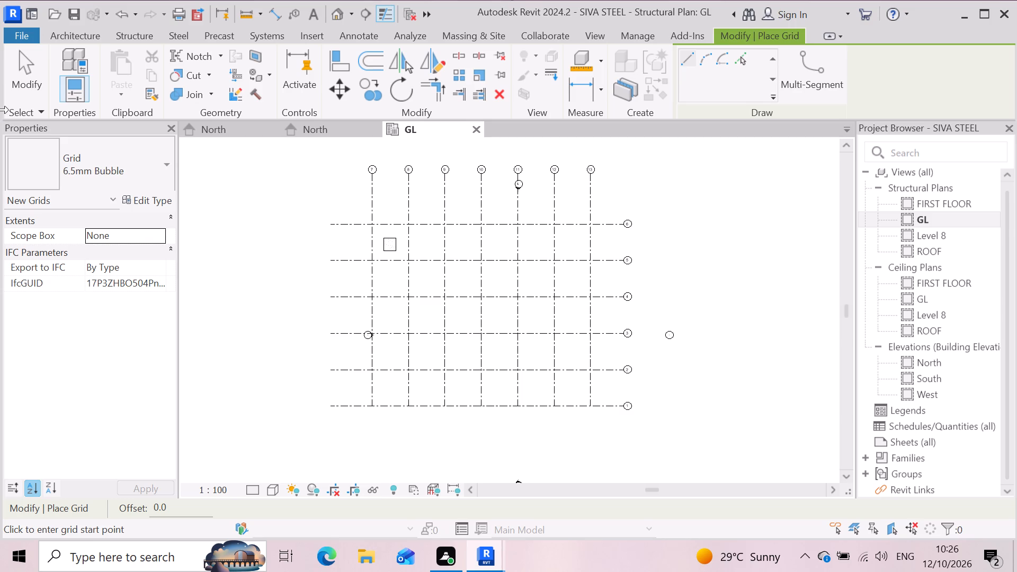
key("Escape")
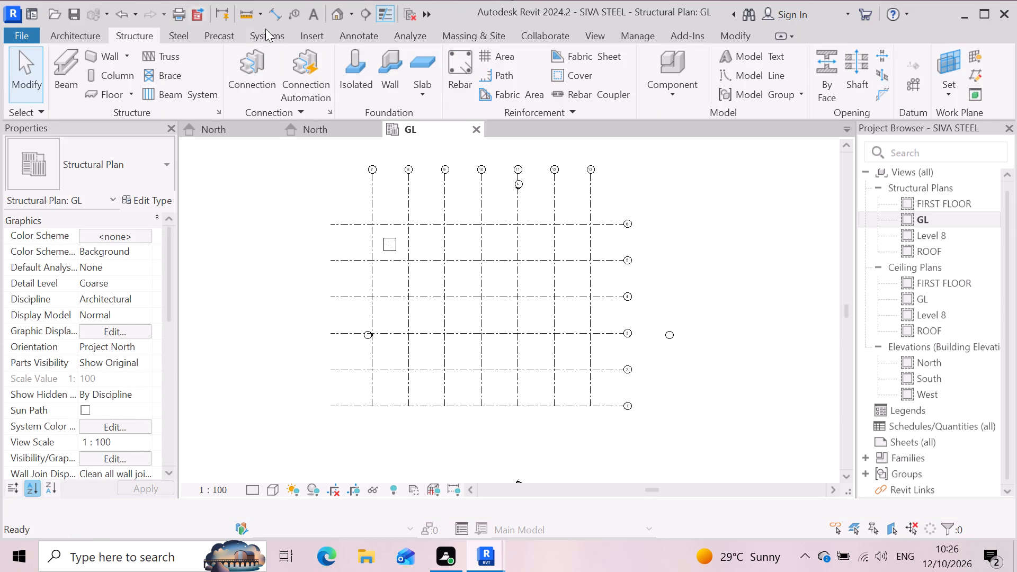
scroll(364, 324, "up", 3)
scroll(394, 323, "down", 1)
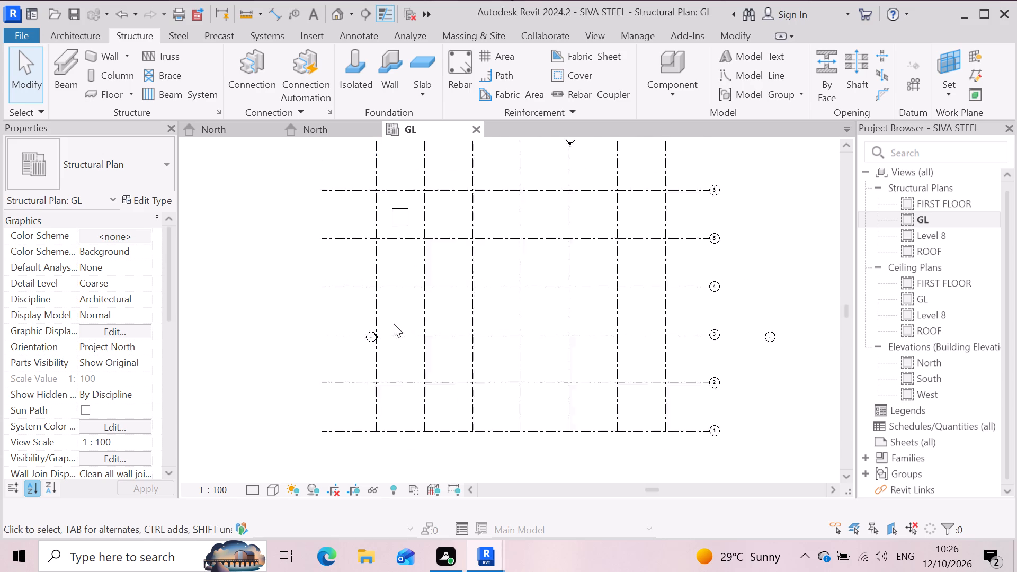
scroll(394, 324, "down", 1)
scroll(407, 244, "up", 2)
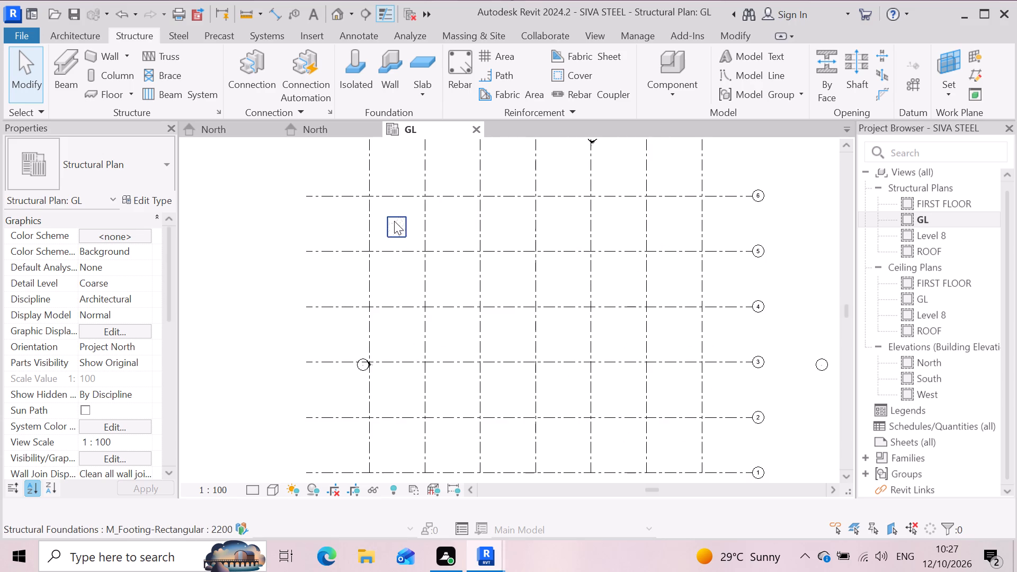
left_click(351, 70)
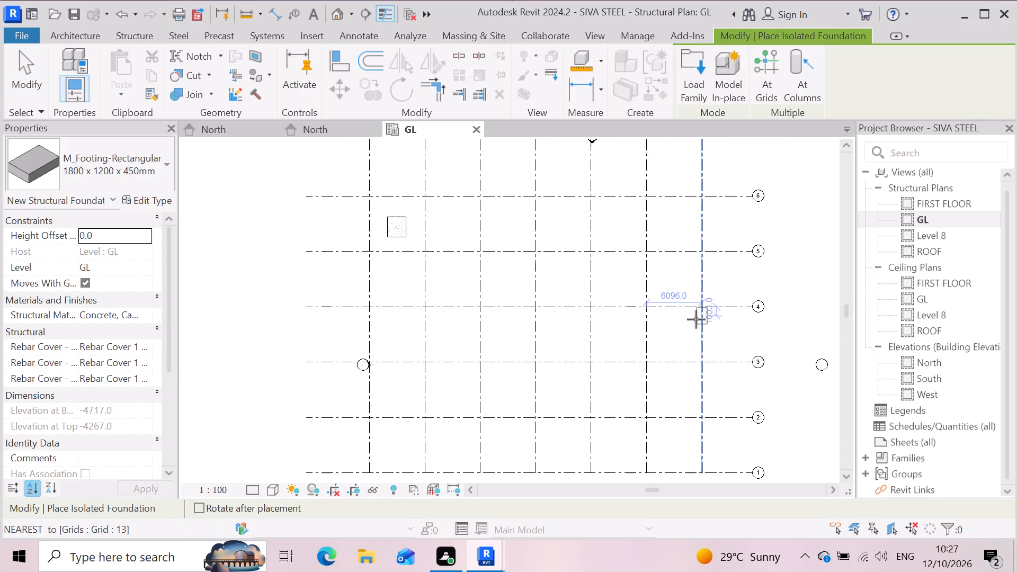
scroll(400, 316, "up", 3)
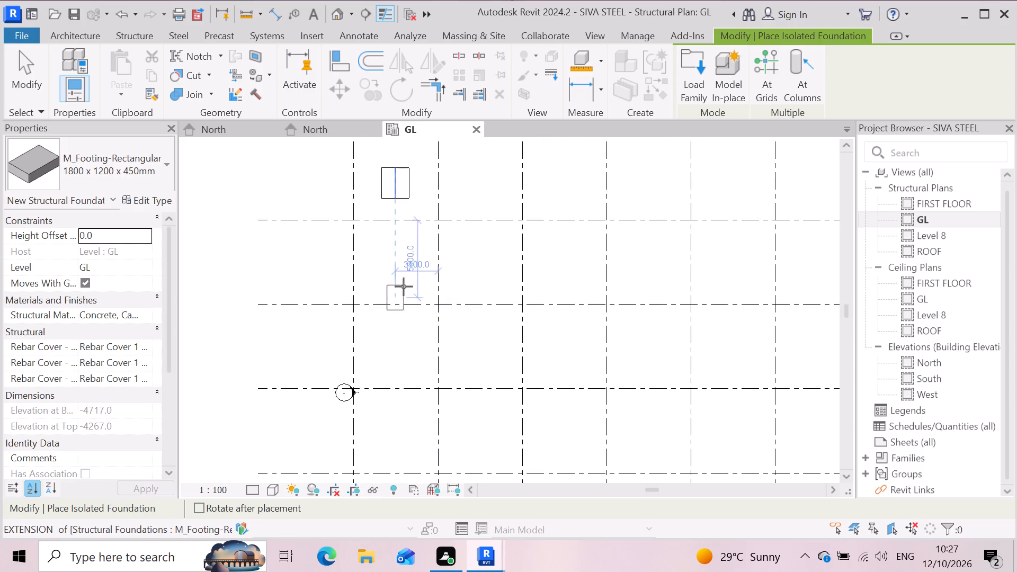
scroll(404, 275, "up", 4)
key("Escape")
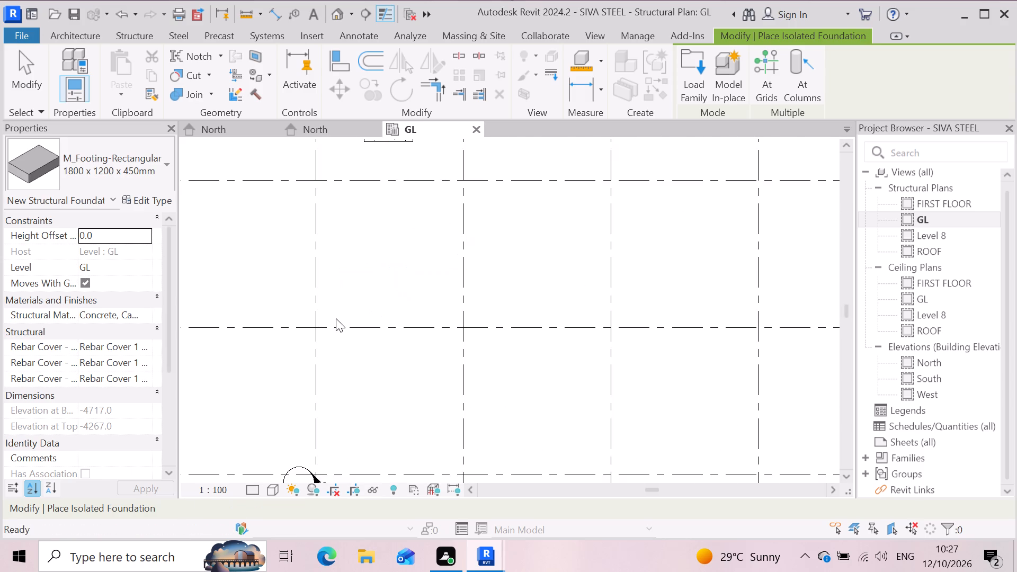
Place an isolated footing of type 2200 x 2000 x 650mm 2 between grids 7 and 8, about 3400 mm from grid 8 and 3400 mm below grid 5.
scroll(361, 327, "down", 1)
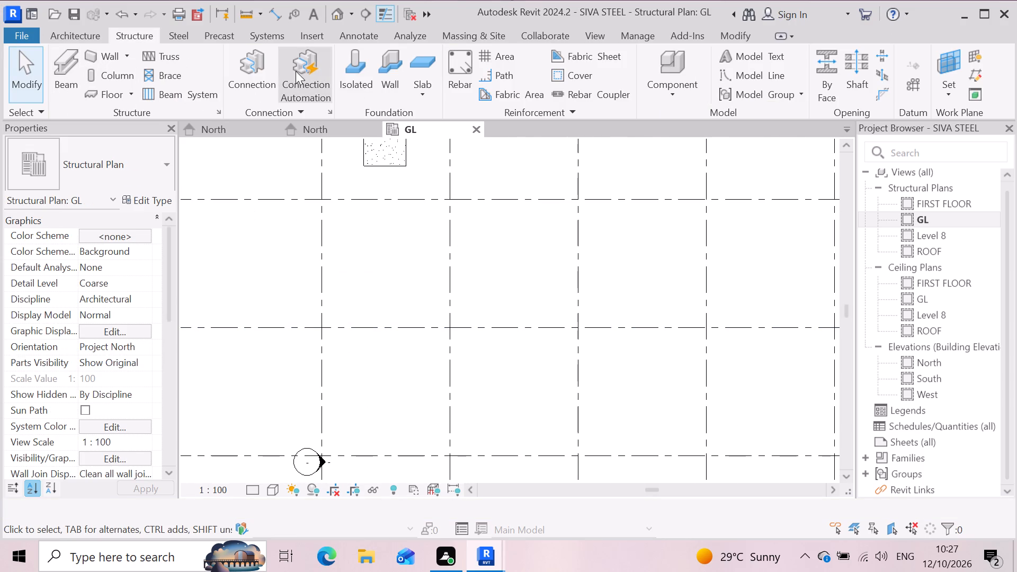
left_click(352, 71)
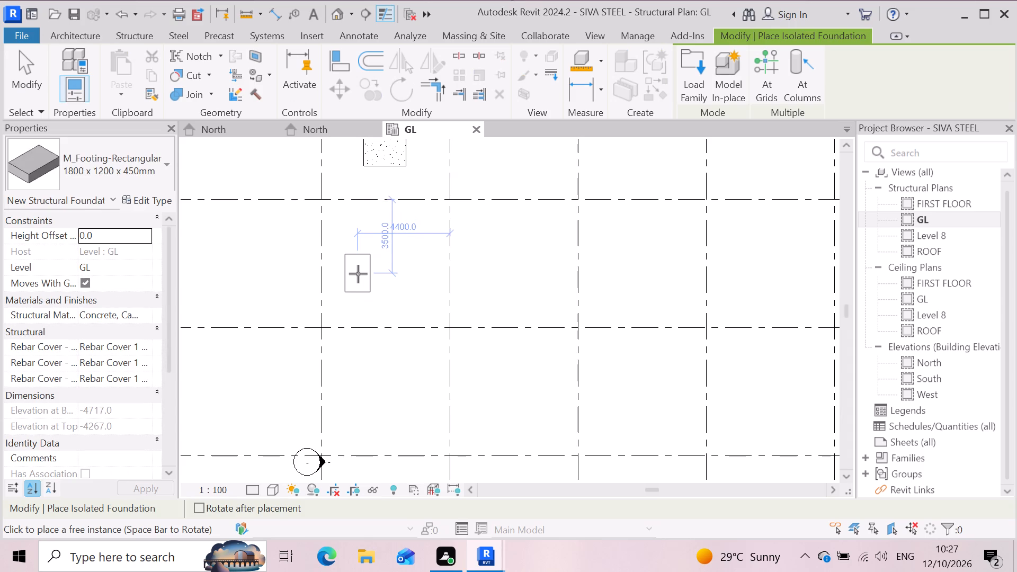
left_click(167, 159)
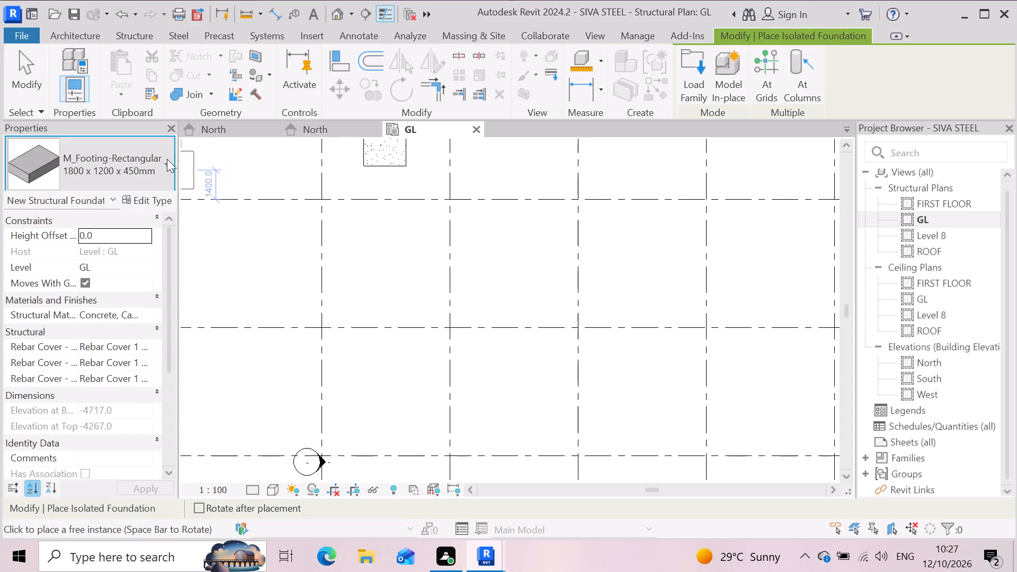
left_click(137, 276)
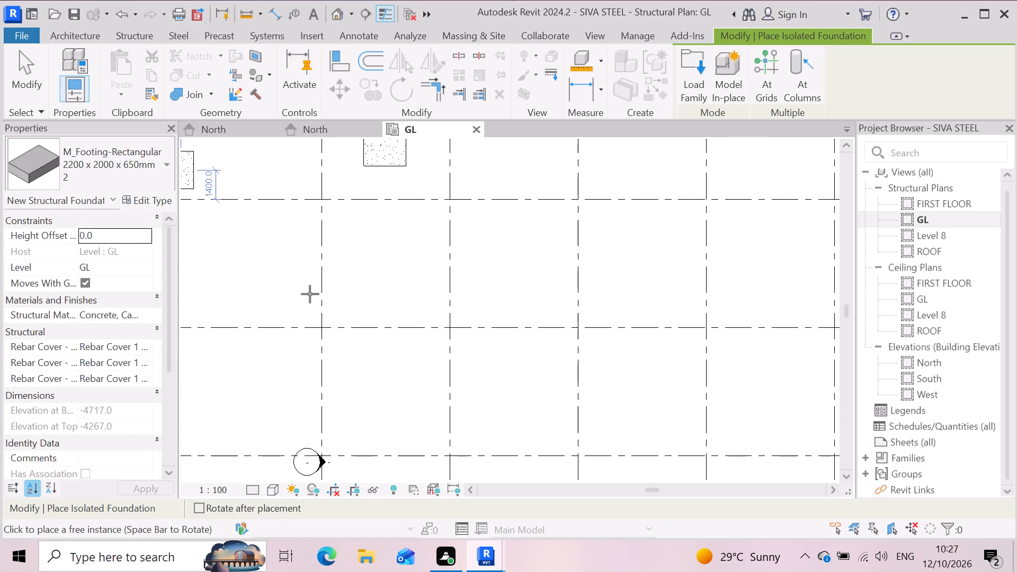
left_click(378, 270)
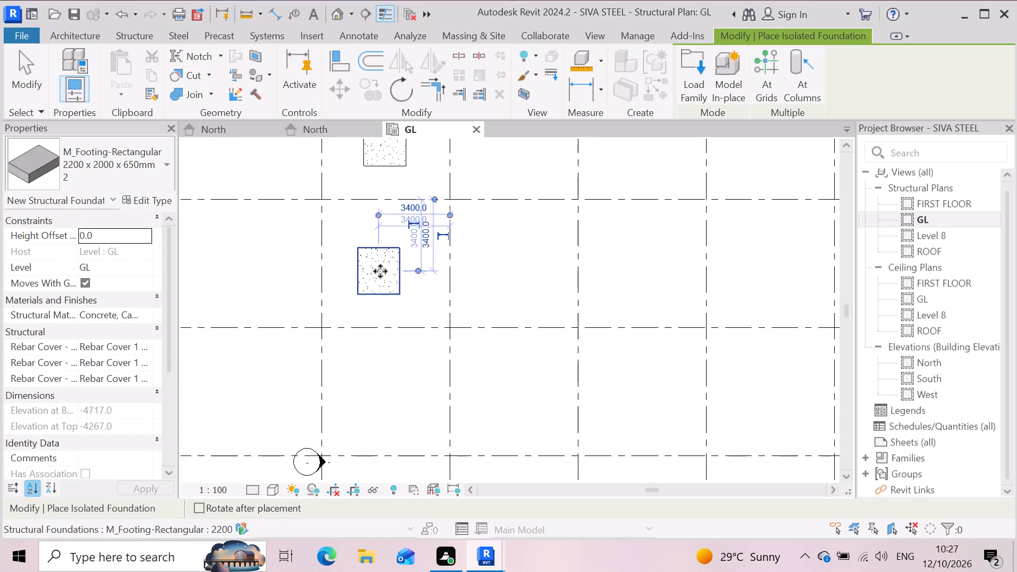
scroll(488, 321, "down", 3)
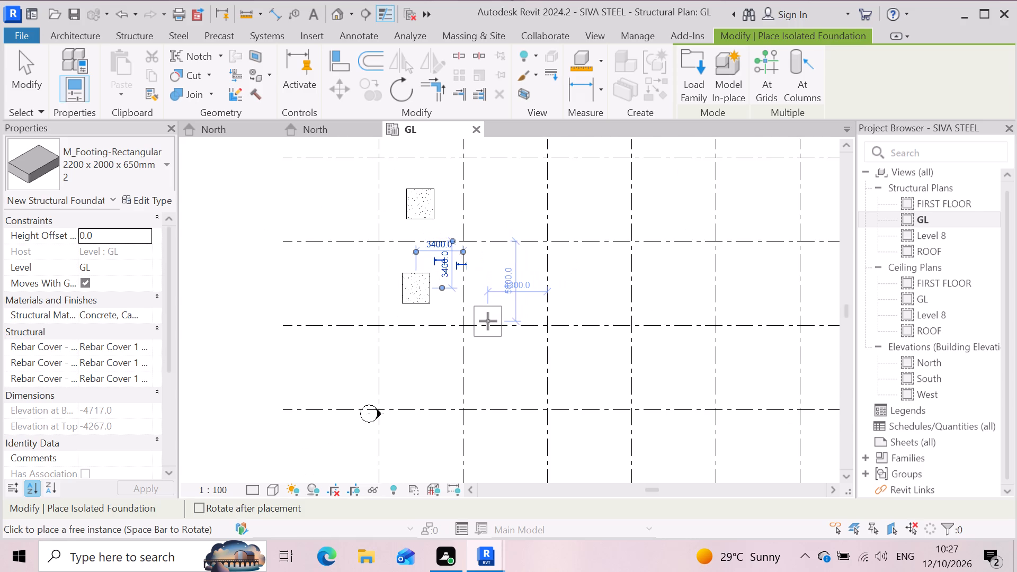
Delete the two isolated footings placed between grids 7 and 8, below grids 5 and 6.
key("Escape")
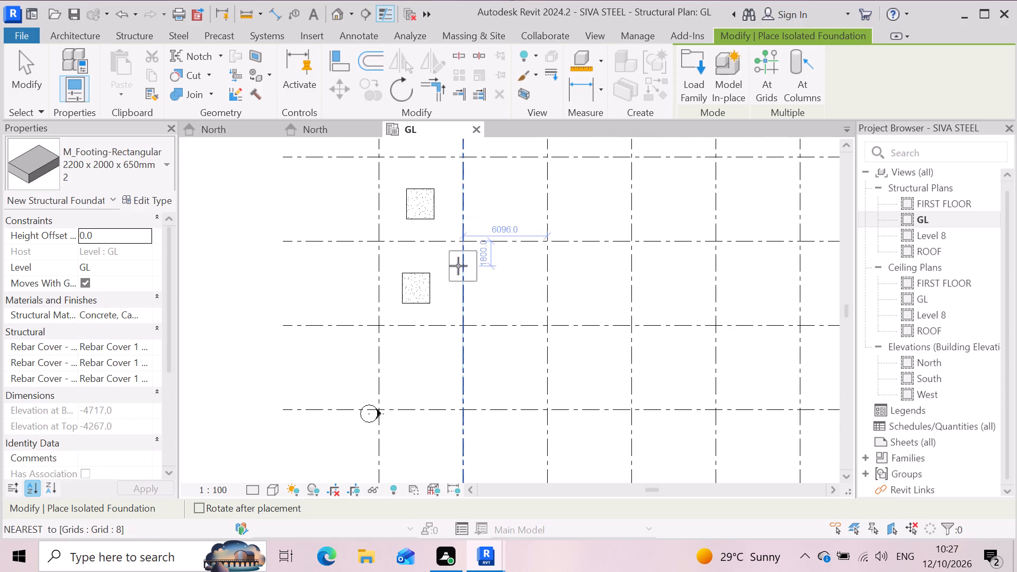
key("Escape")
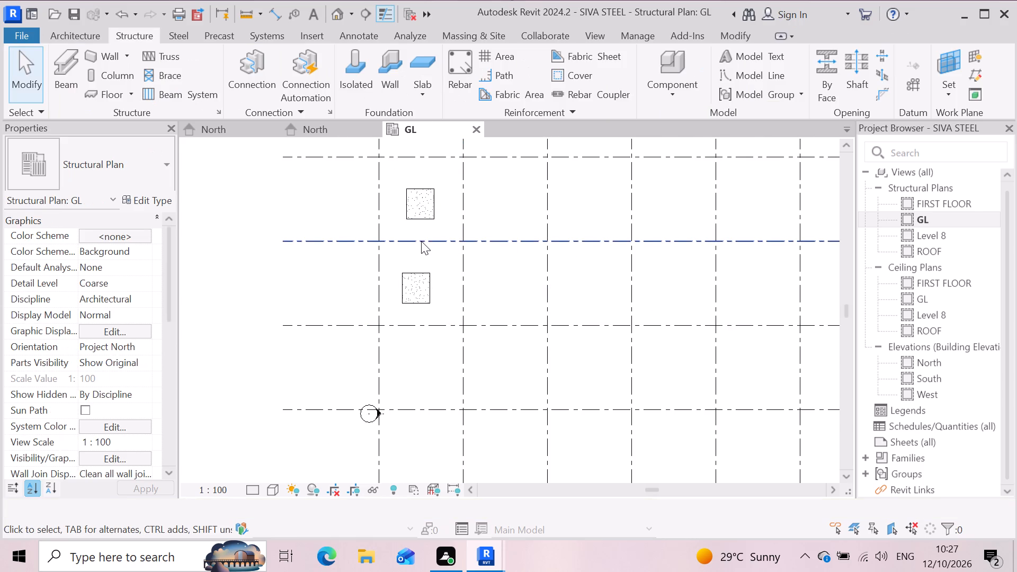
scroll(421, 241, "down", 1)
scroll(418, 276, "up", 2)
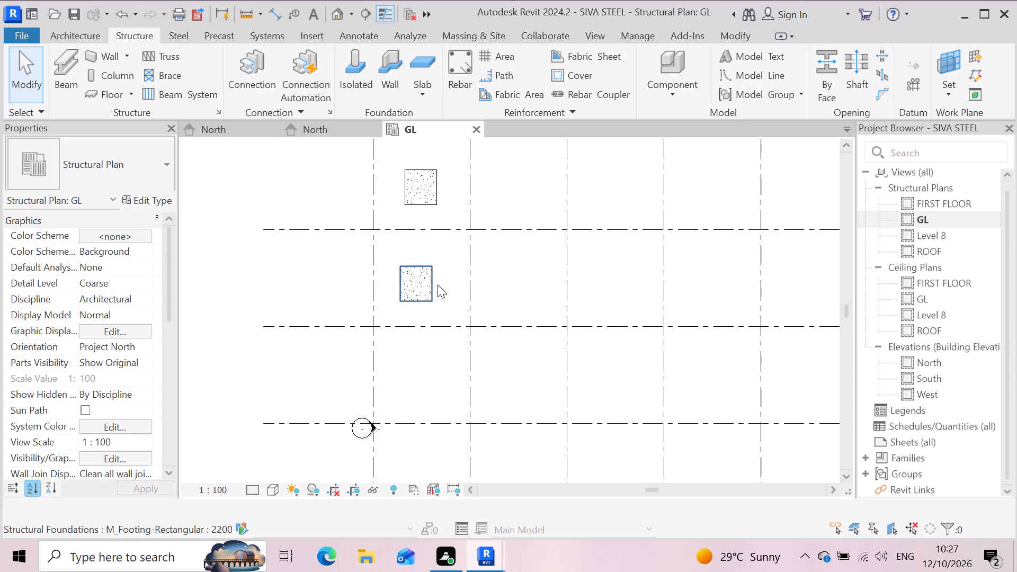
left_click(432, 287)
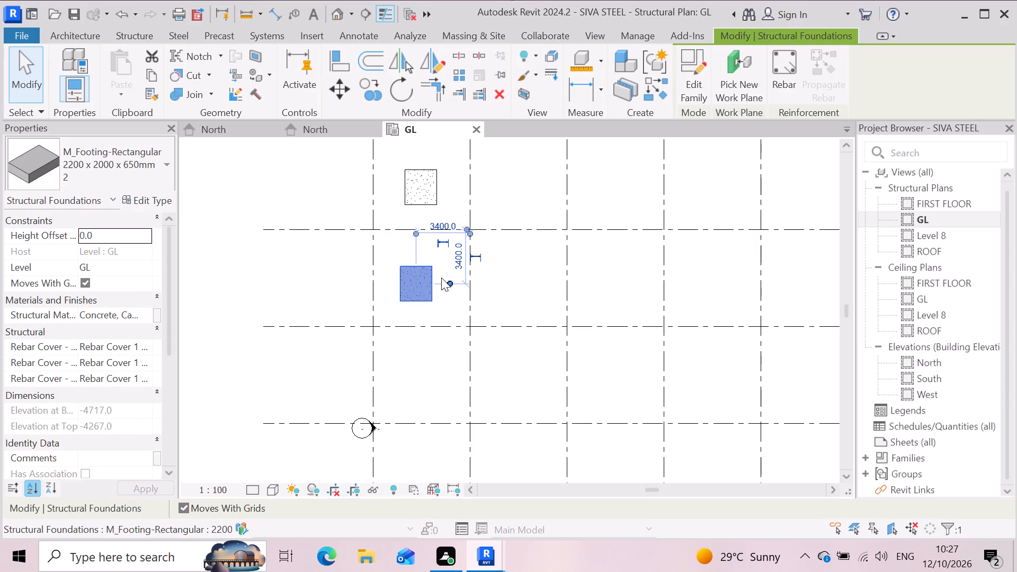
key("BackSpace")
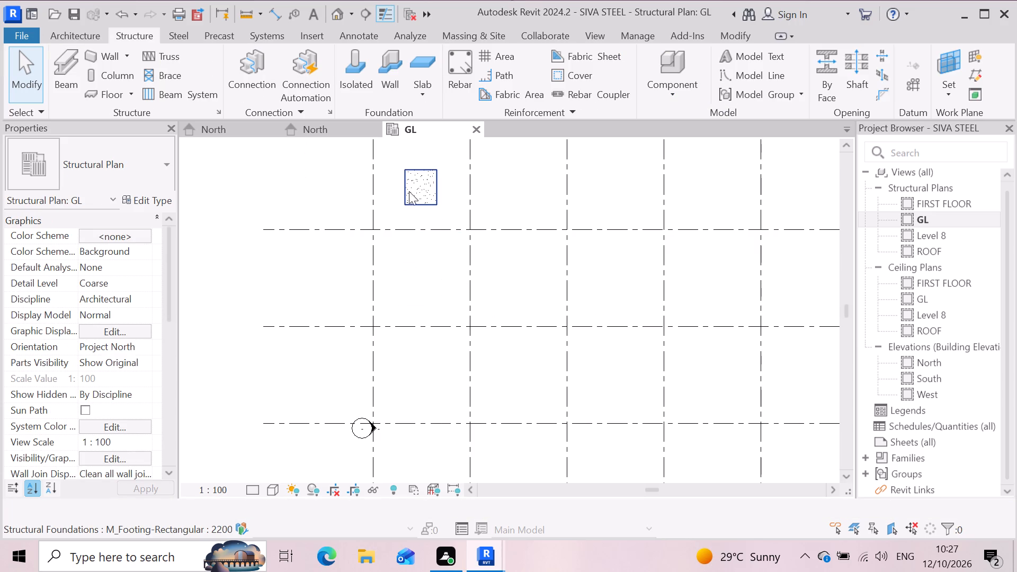
left_click(409, 196)
key("Delete")
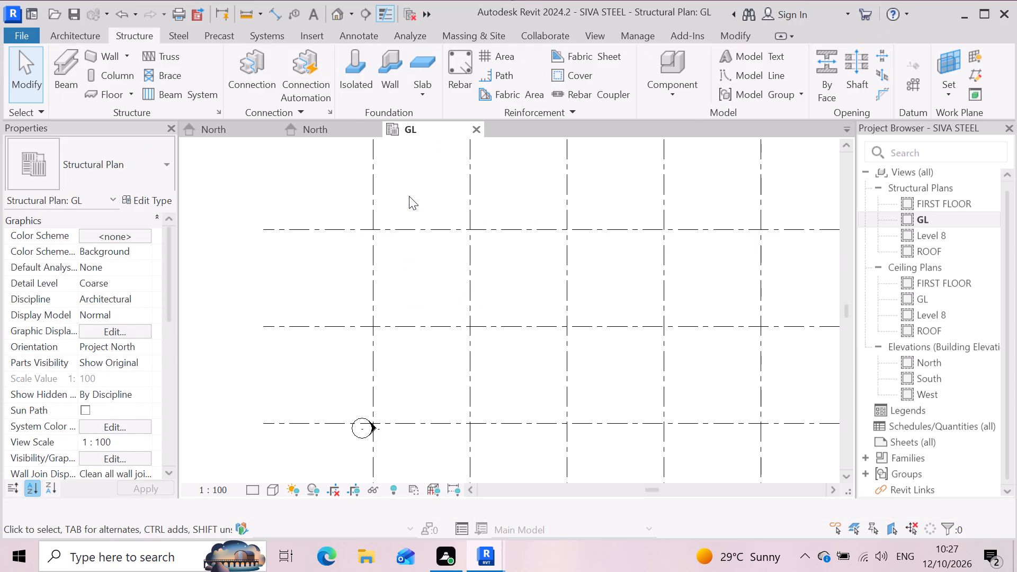
Place a 2200 x 2000 x 650mm 2 isolated footing between grids 7 and 8, about 3000 mm from grid 8 and 3000 mm below grid 6.
left_click(359, 72)
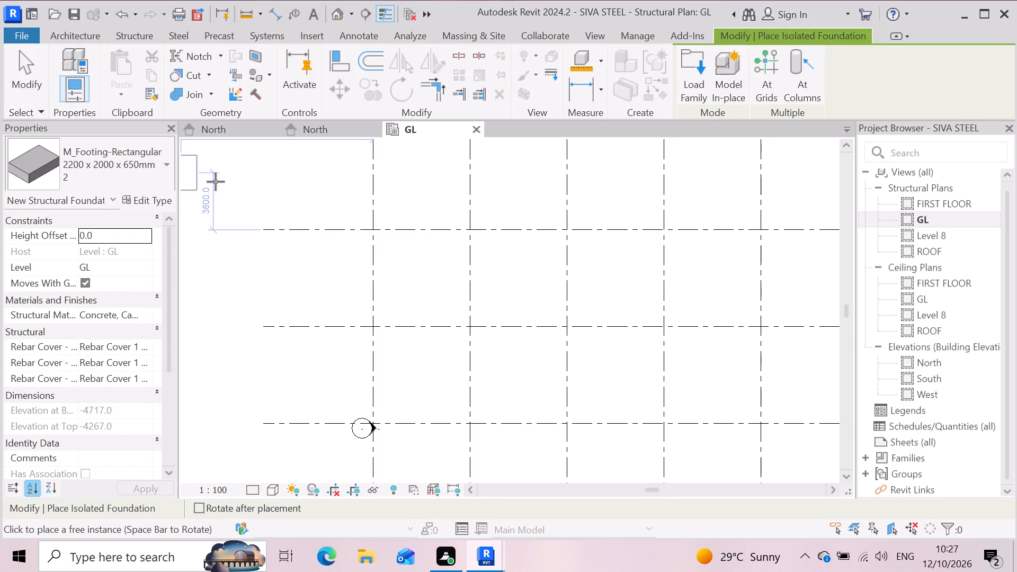
scroll(501, 342, "down", 5)
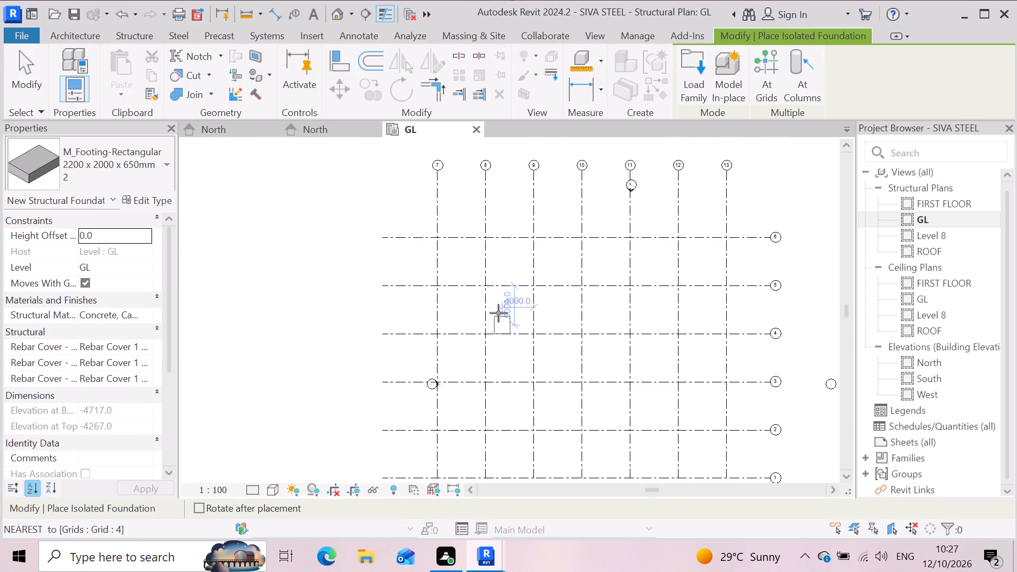
left_click(459, 263)
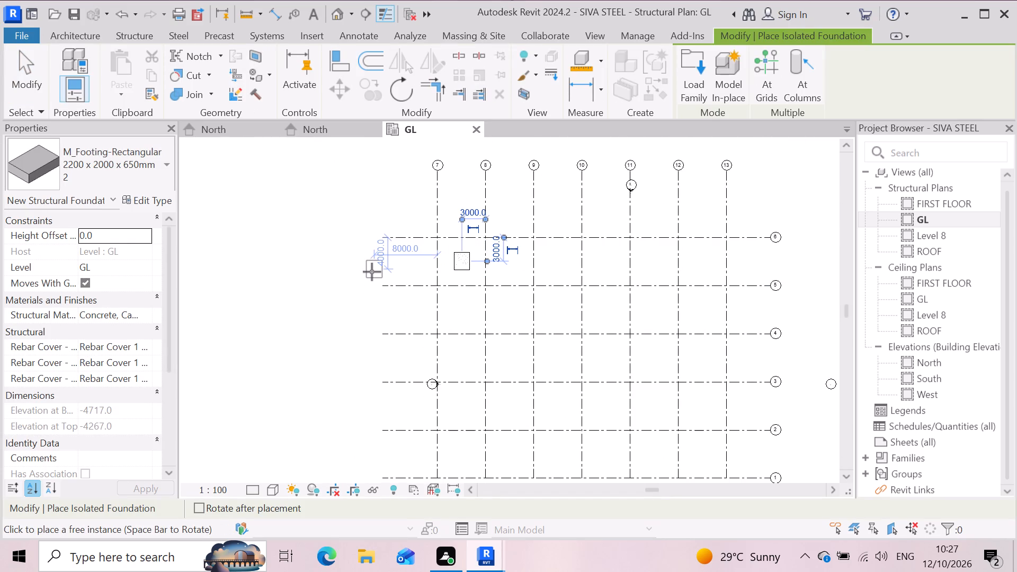
key("Escape")
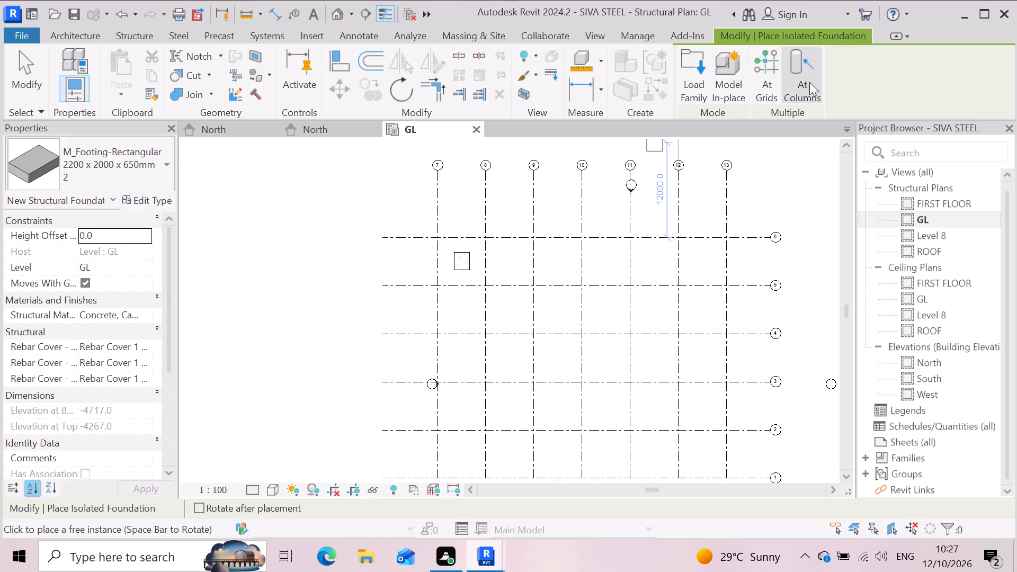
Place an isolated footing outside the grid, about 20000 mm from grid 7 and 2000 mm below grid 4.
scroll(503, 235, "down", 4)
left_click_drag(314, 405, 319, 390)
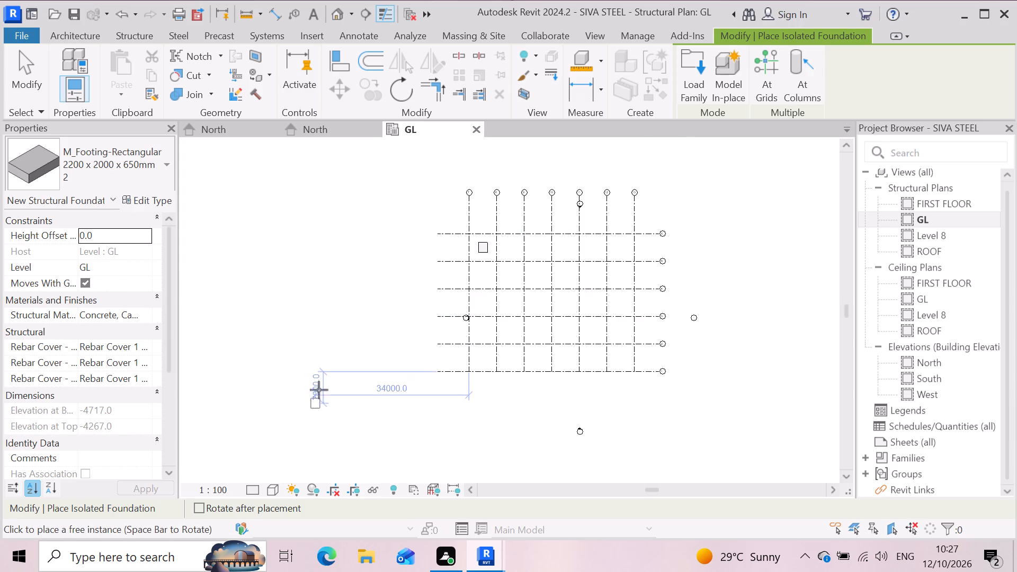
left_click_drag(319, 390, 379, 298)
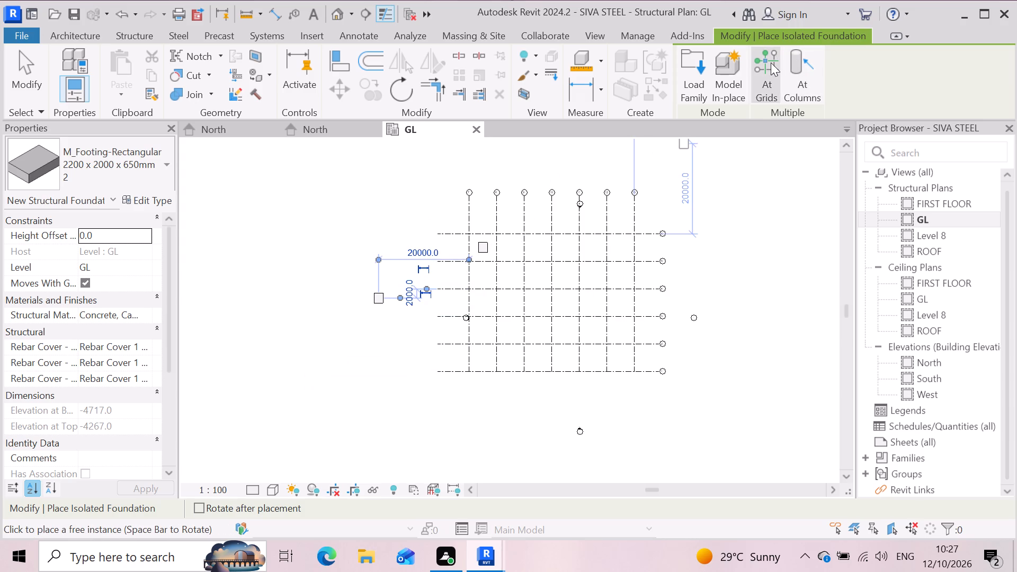
Place 2200 x 2000 x 650mm 2 isolated footings at all intersections of grids 7 to 13 with grids 1 to 6.
left_click(771, 62)
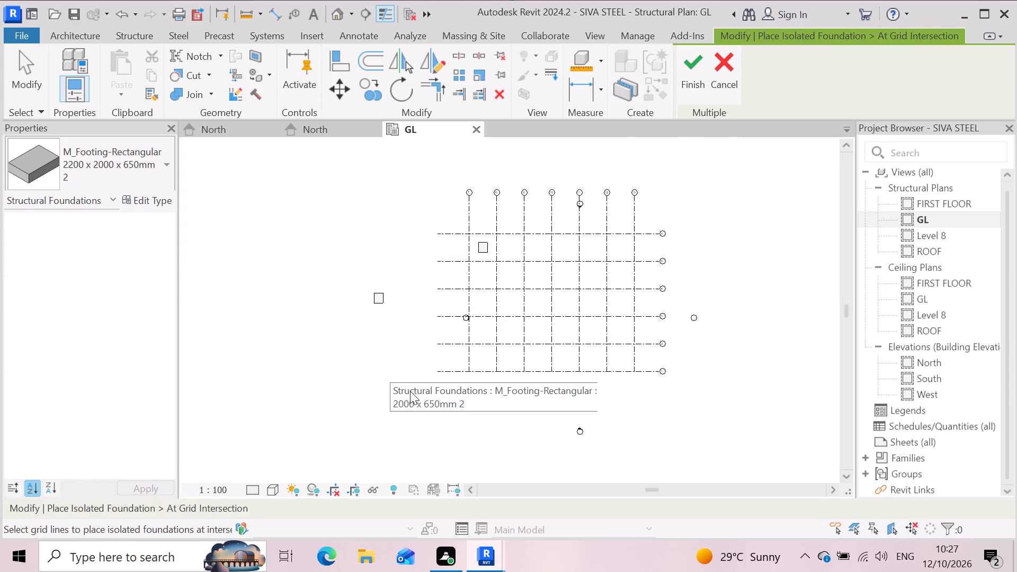
left_click_drag(426, 396, 711, 173)
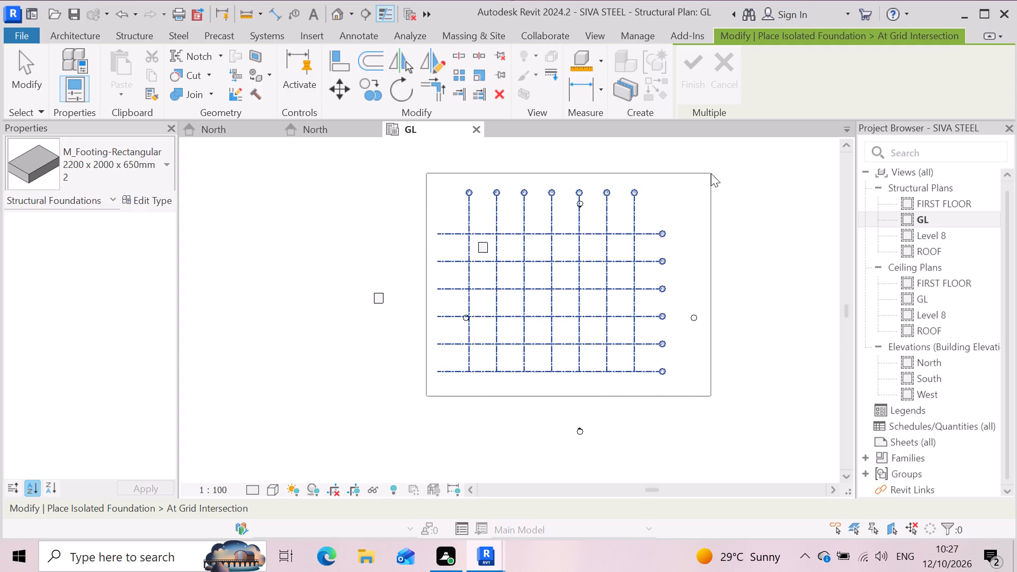
left_click_drag(711, 173, 713, 172)
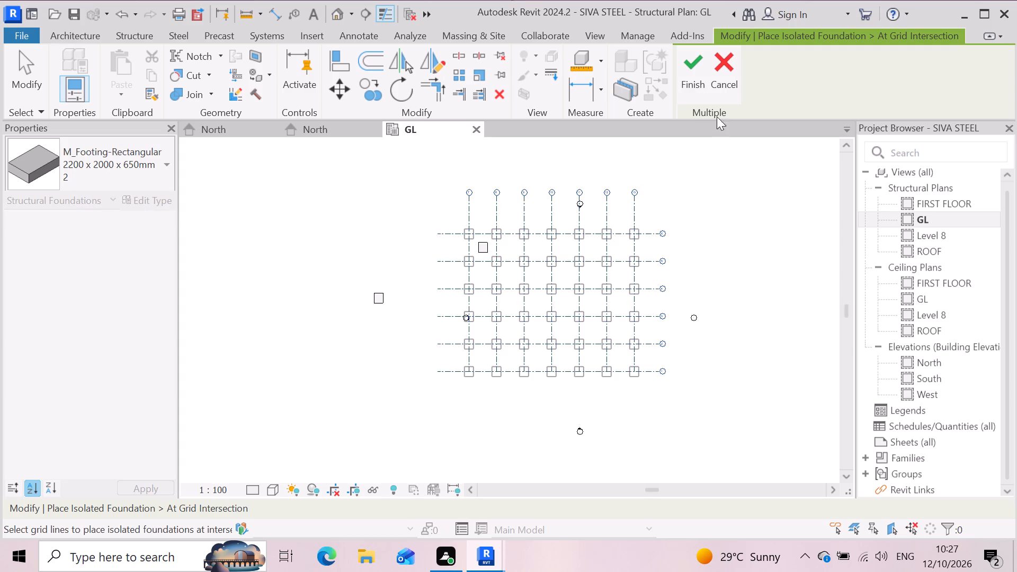
left_click(692, 64)
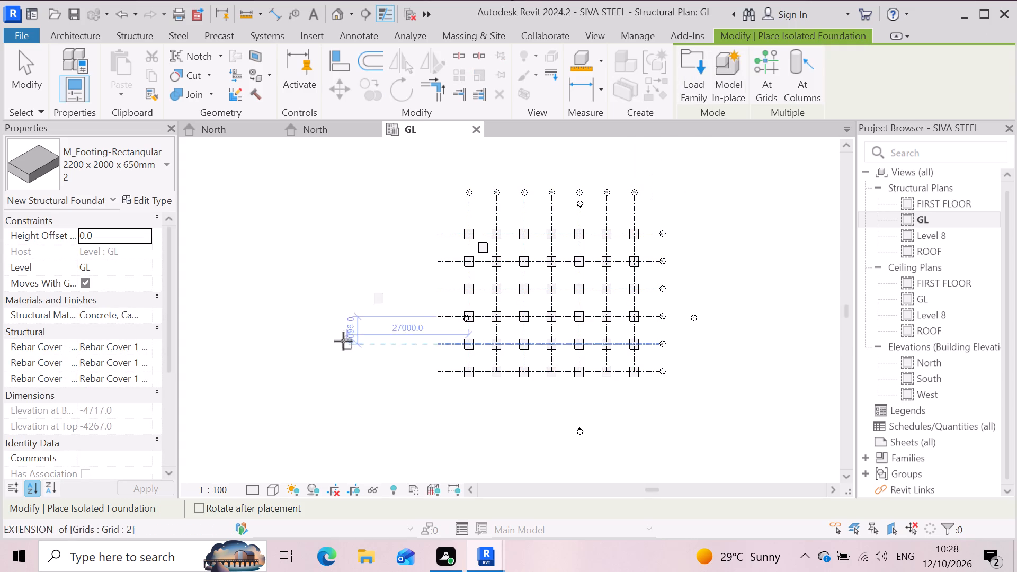
key("Escape")
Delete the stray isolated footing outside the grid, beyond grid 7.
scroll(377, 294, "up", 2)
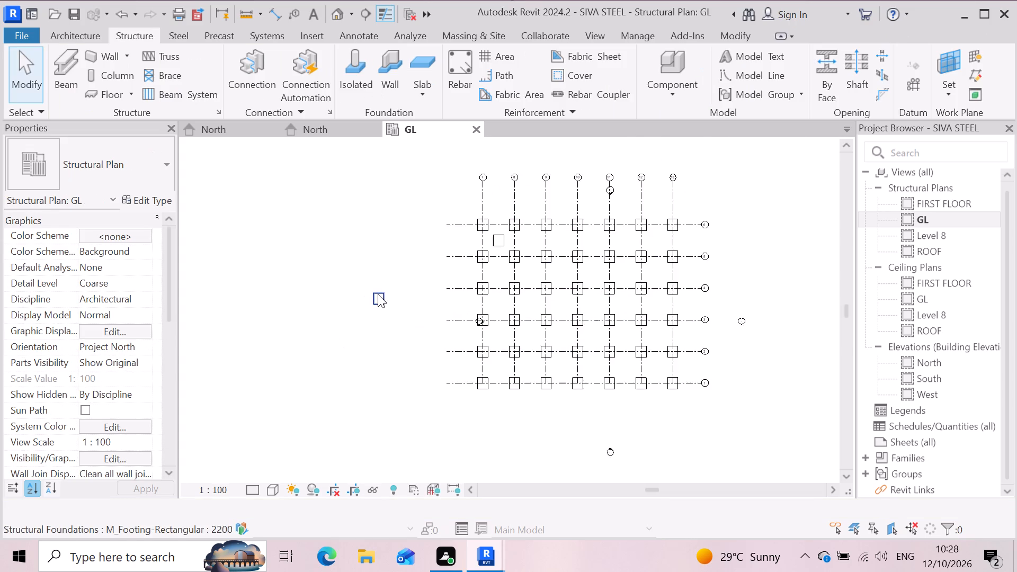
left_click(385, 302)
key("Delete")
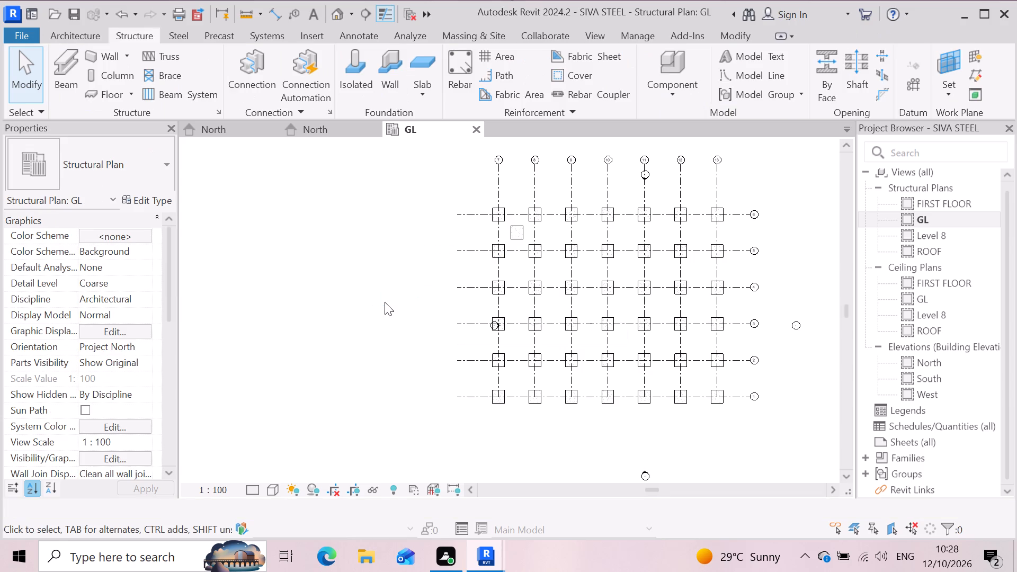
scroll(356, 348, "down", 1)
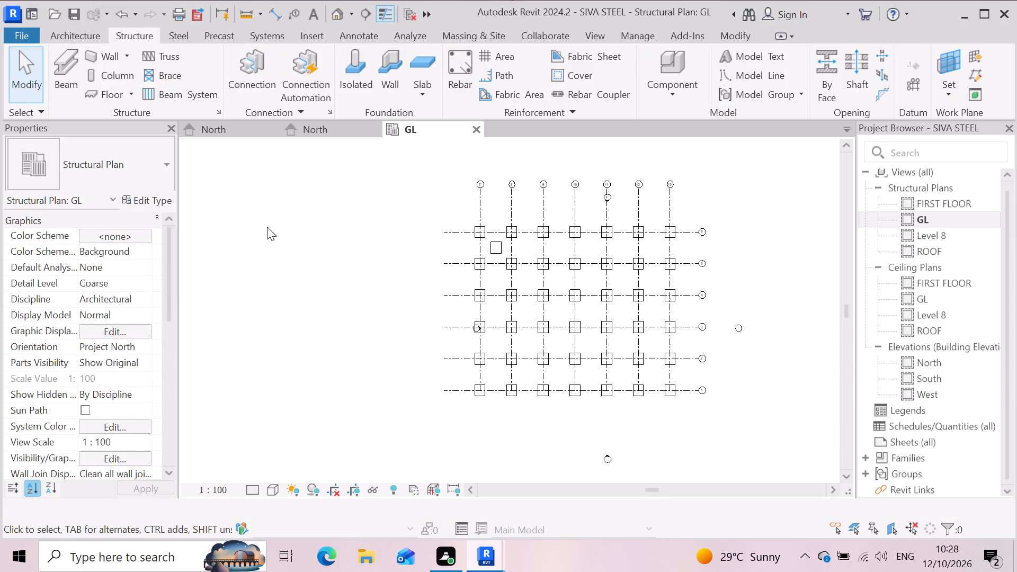
Start placing vertical structural columns in the GL plan.
left_click(113, 78)
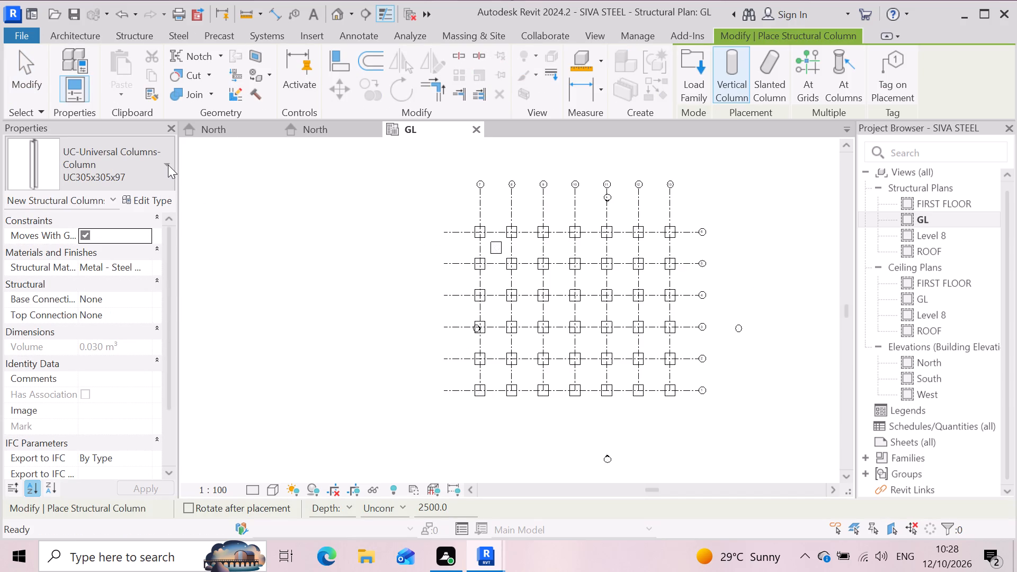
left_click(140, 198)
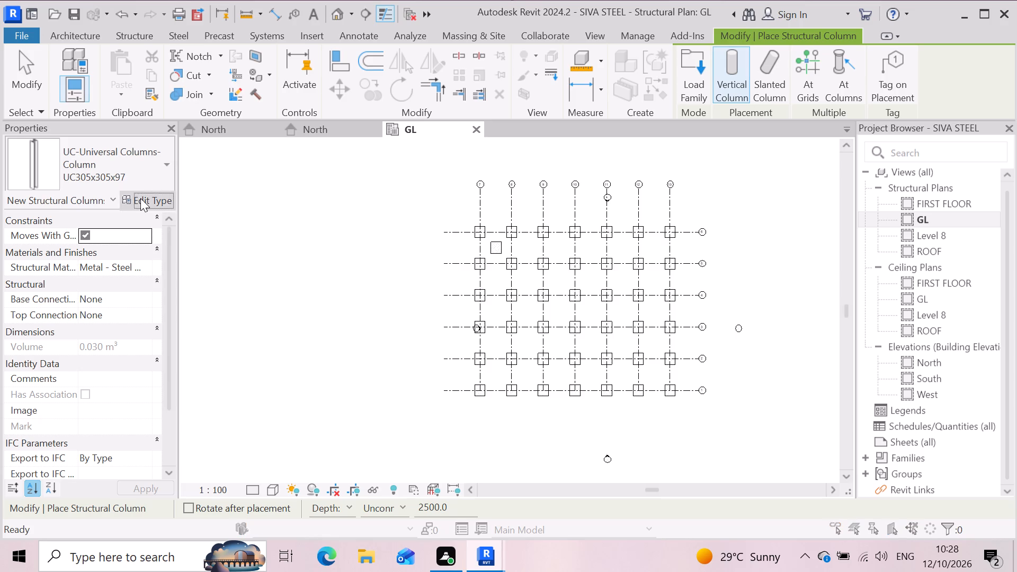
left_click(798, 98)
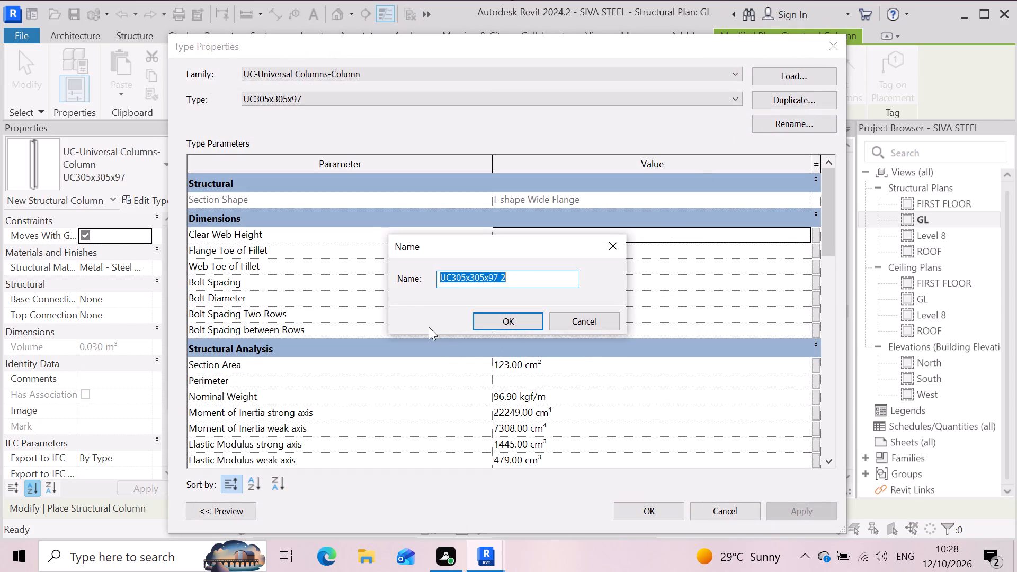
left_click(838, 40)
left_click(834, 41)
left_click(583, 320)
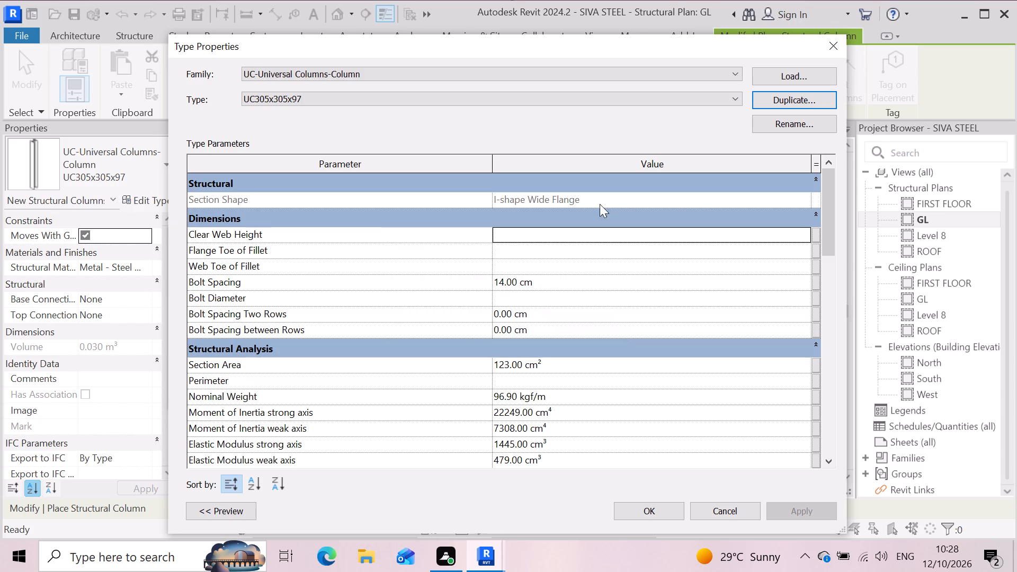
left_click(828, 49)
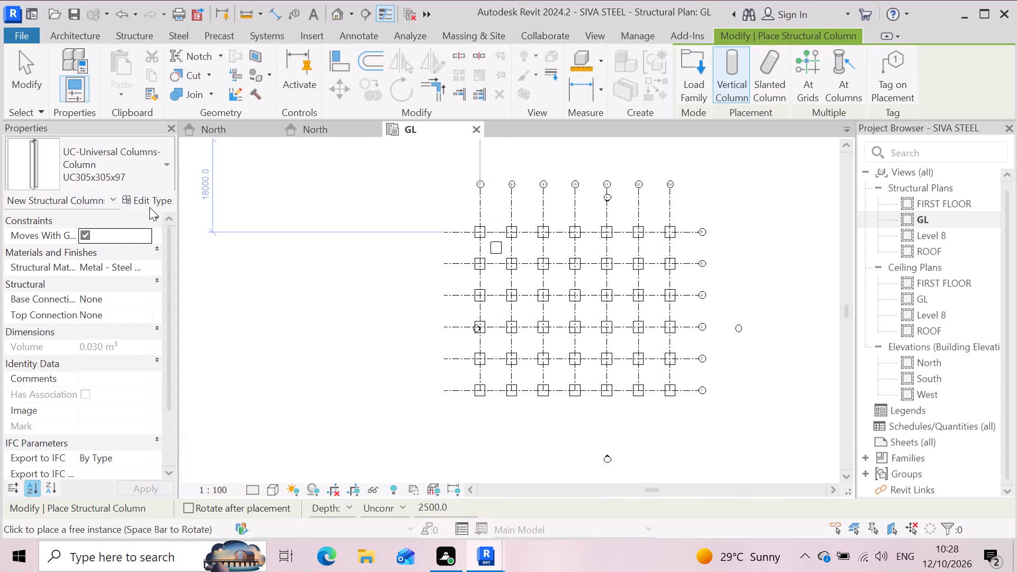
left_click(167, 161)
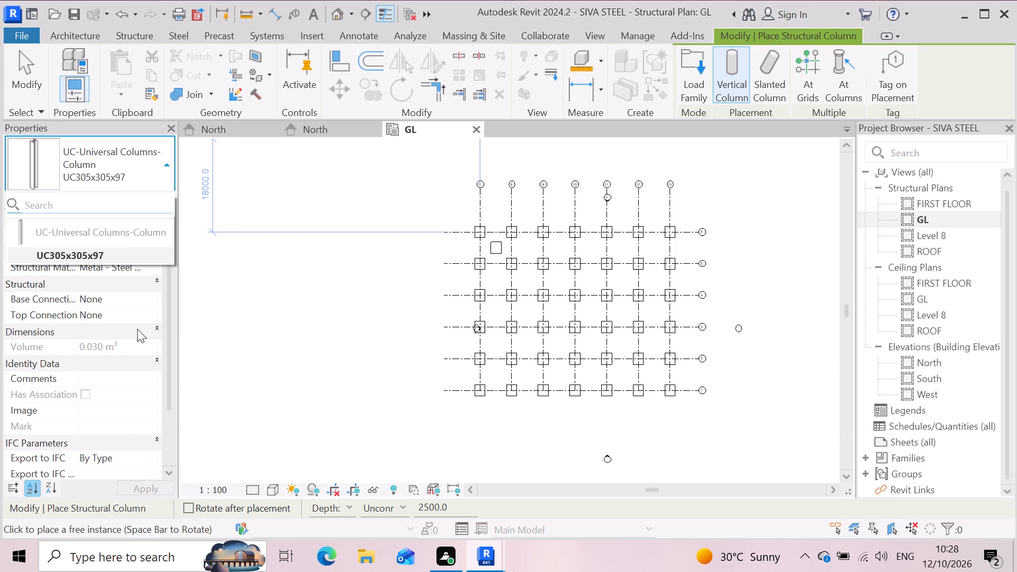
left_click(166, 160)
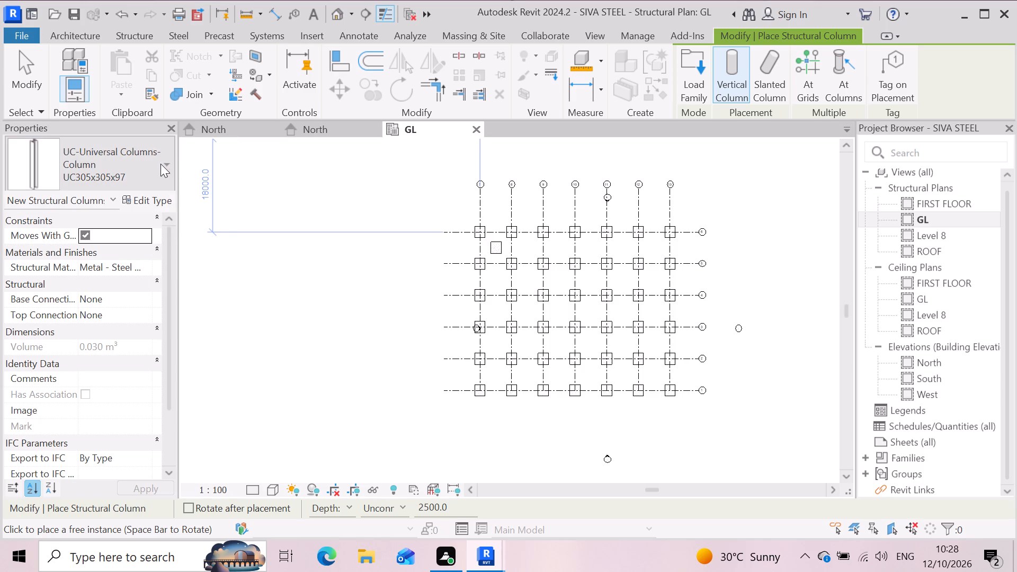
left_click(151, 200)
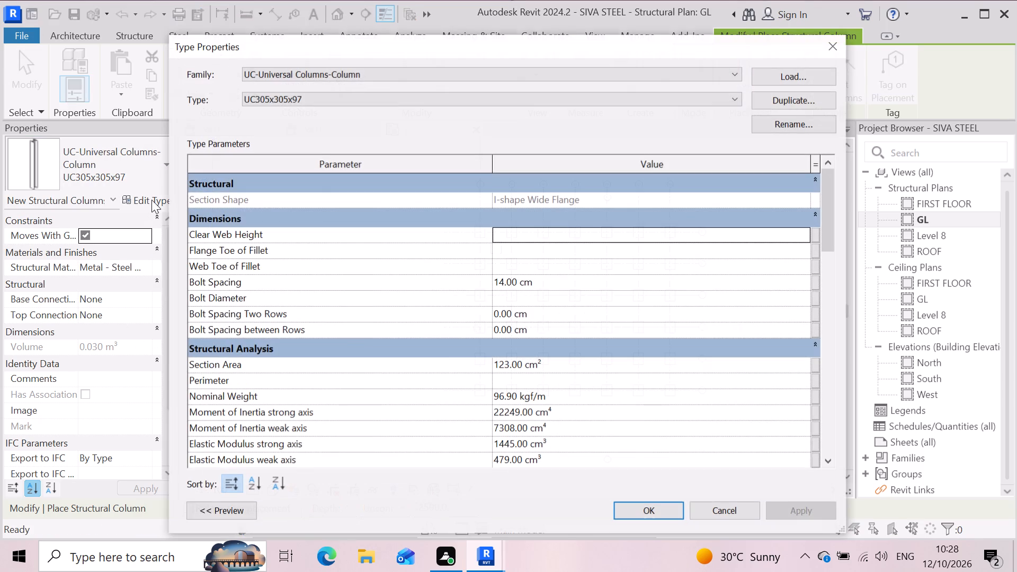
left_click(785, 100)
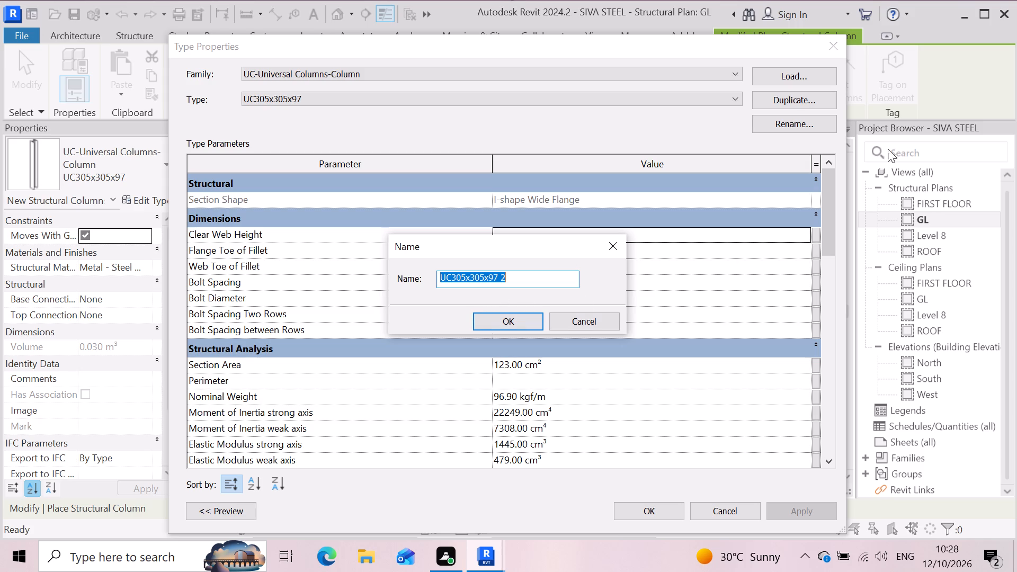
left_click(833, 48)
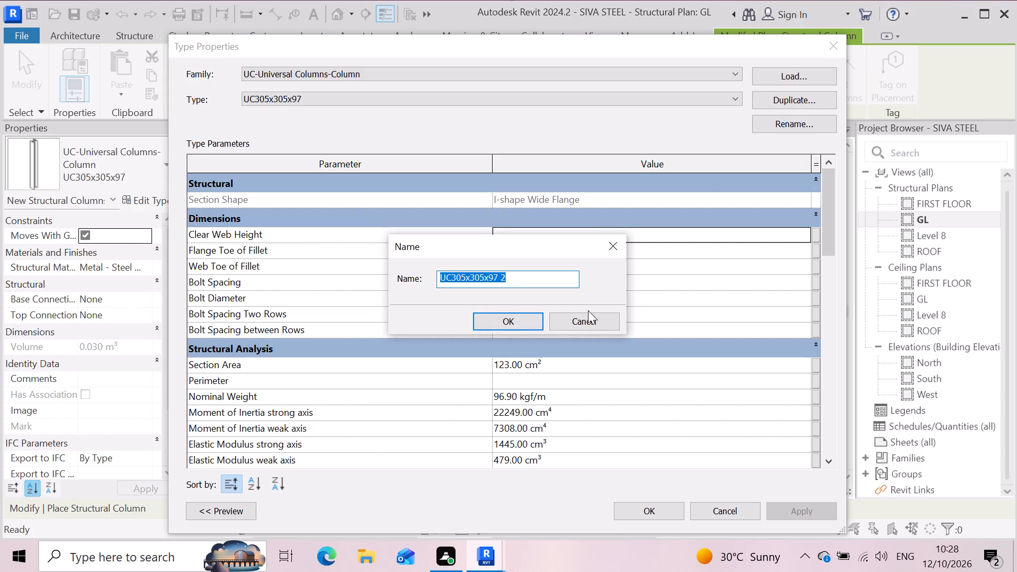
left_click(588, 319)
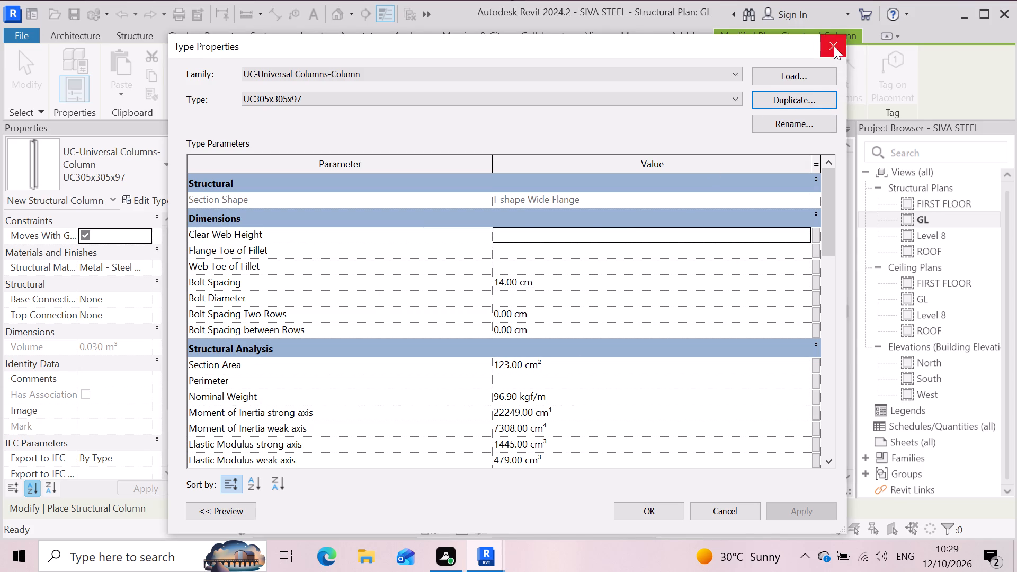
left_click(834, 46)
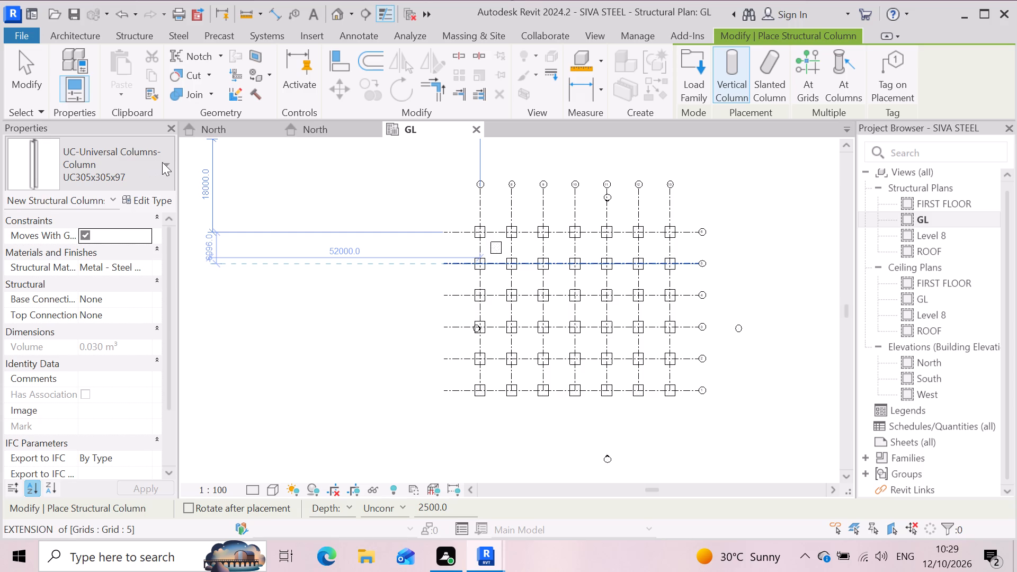
Duplicate the UC305x305x97 universal column type and name the copy UC305x57x152.
left_click(163, 162)
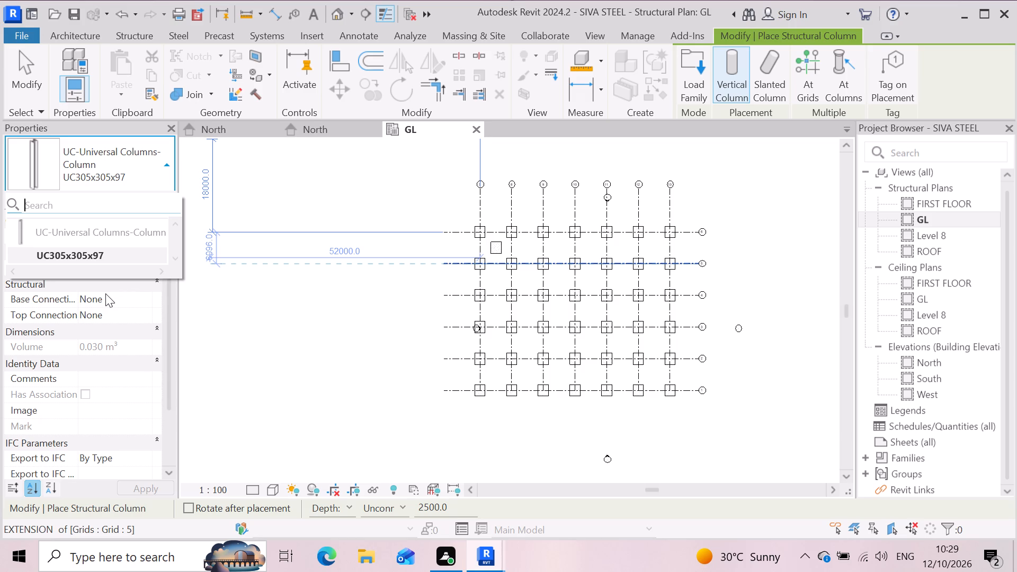
left_click(92, 256)
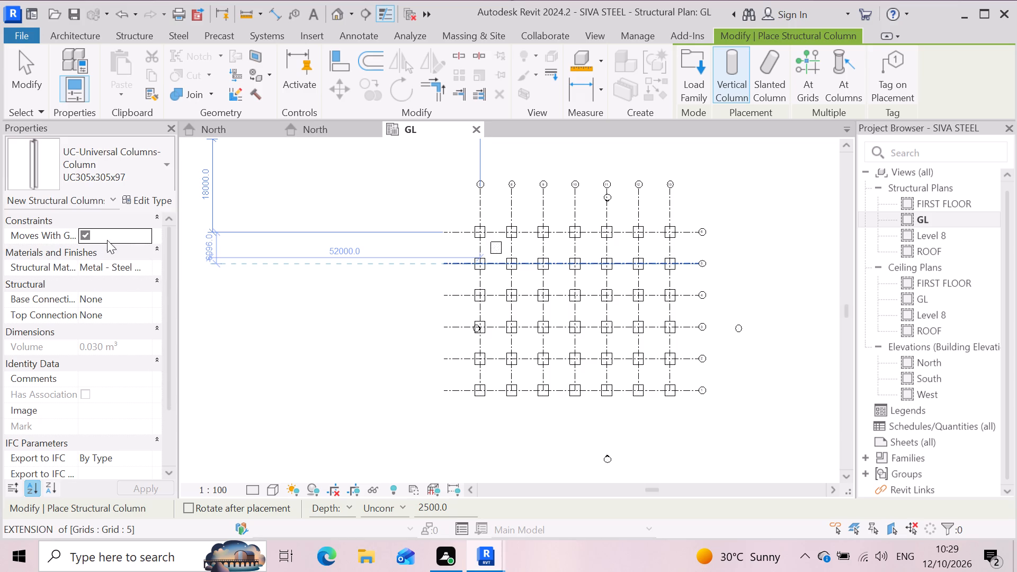
scroll(449, 223, "up", 4)
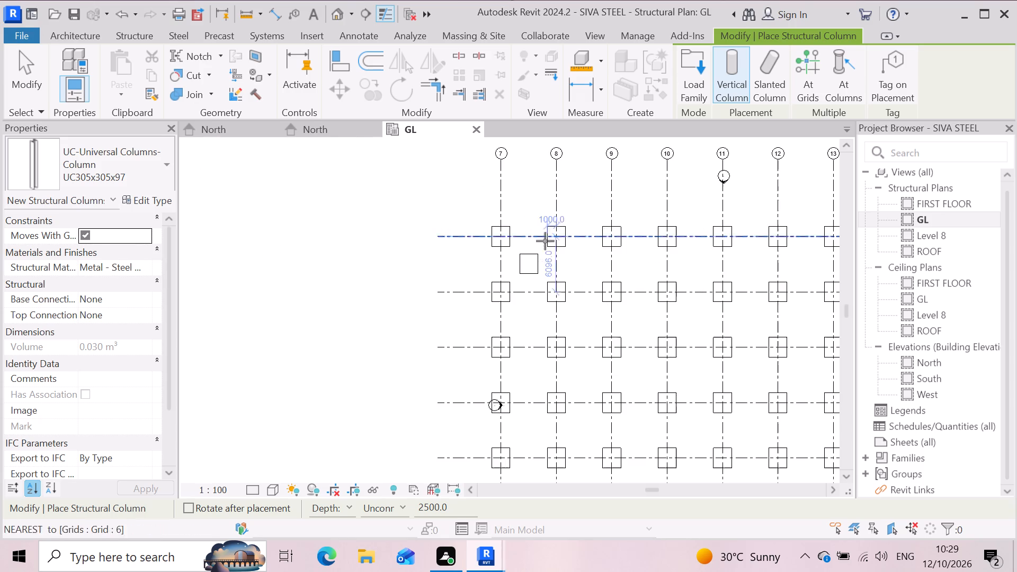
scroll(451, 211, "up", 3)
scroll(514, 231, "up", 6)
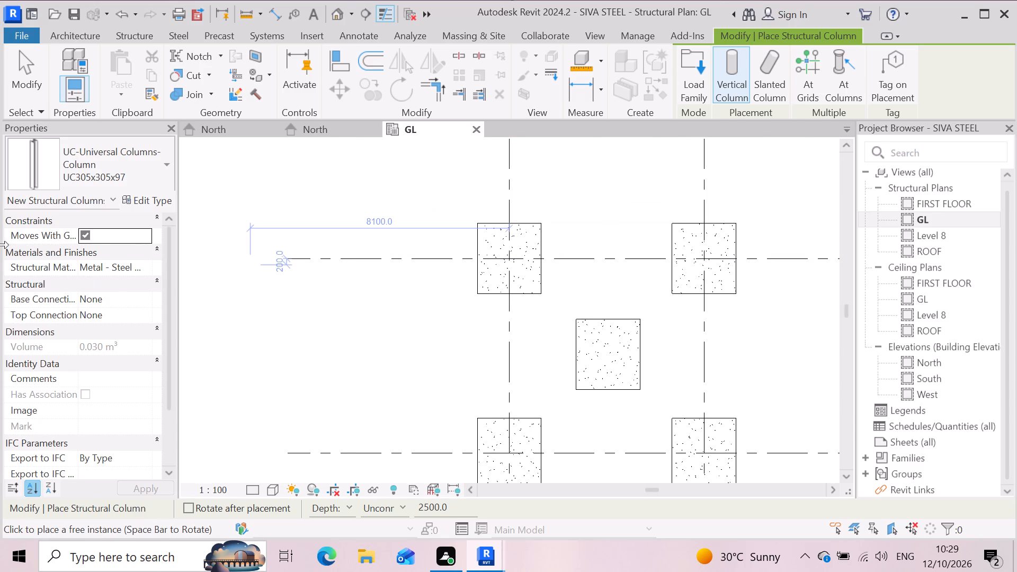
left_click(156, 200)
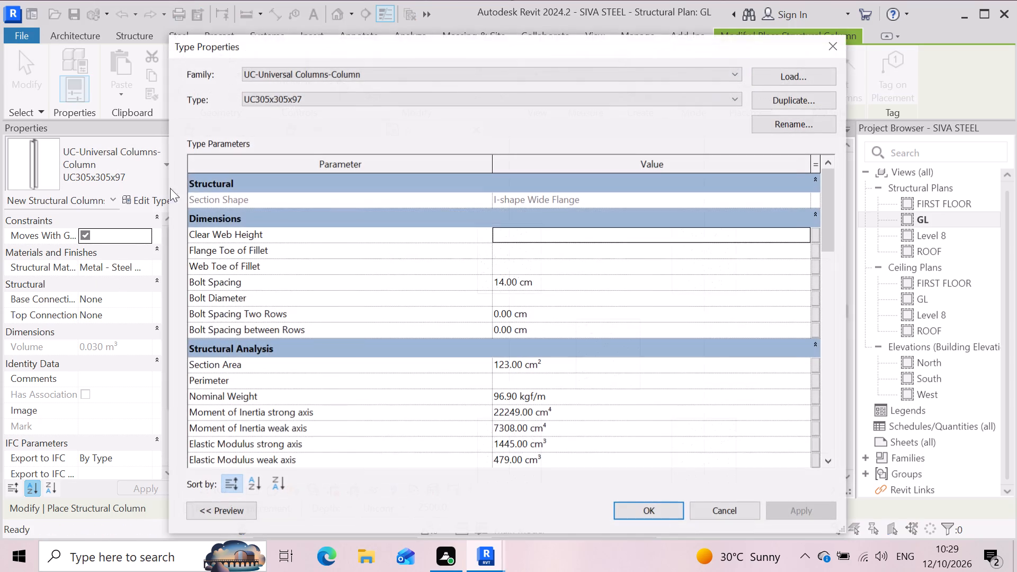
left_click(773, 97)
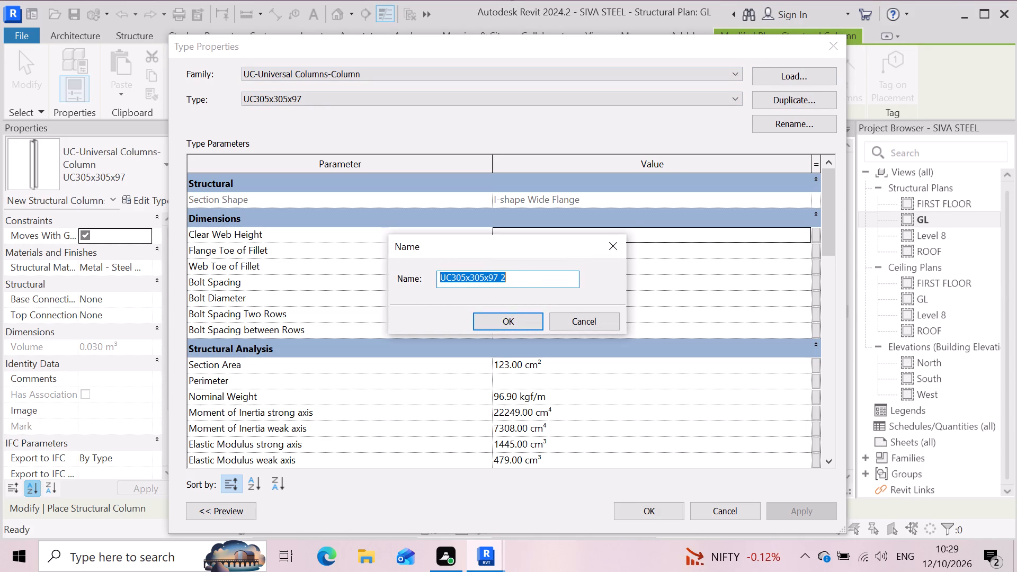
left_click(484, 277)
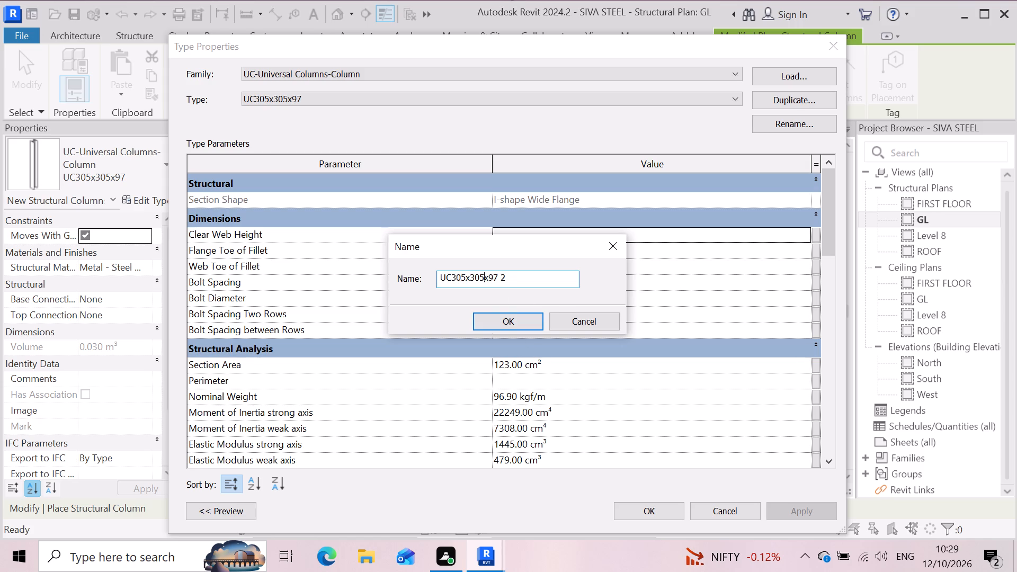
key("BackSpace")
key("BackSpace")
key("BackSpace")
type("57")
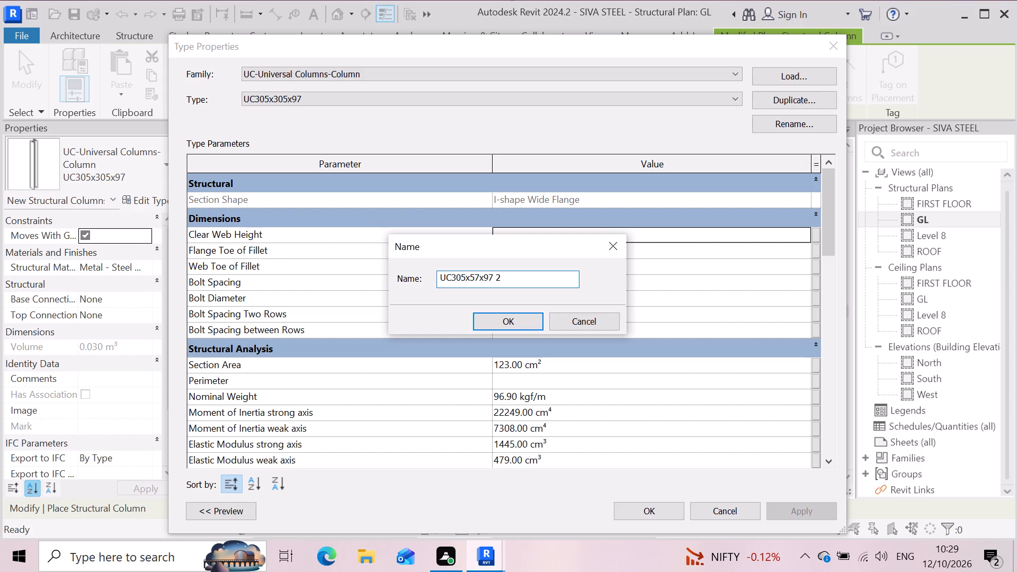
left_click(512, 278)
key("BackSpace")
key("BackSpace")
key("BackSpace")
key("BackSpace")
type("15")
key("2")
left_click(497, 320)
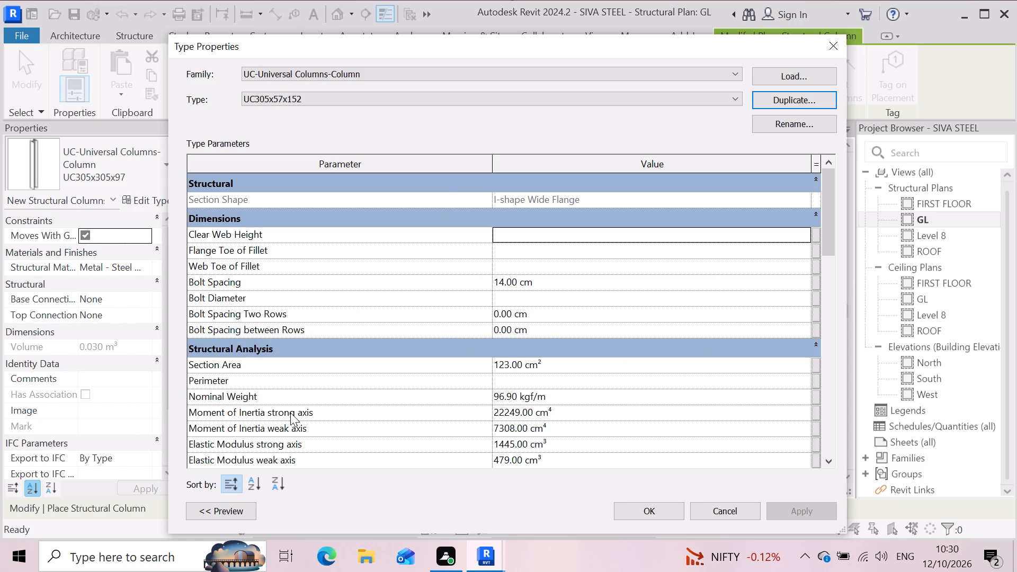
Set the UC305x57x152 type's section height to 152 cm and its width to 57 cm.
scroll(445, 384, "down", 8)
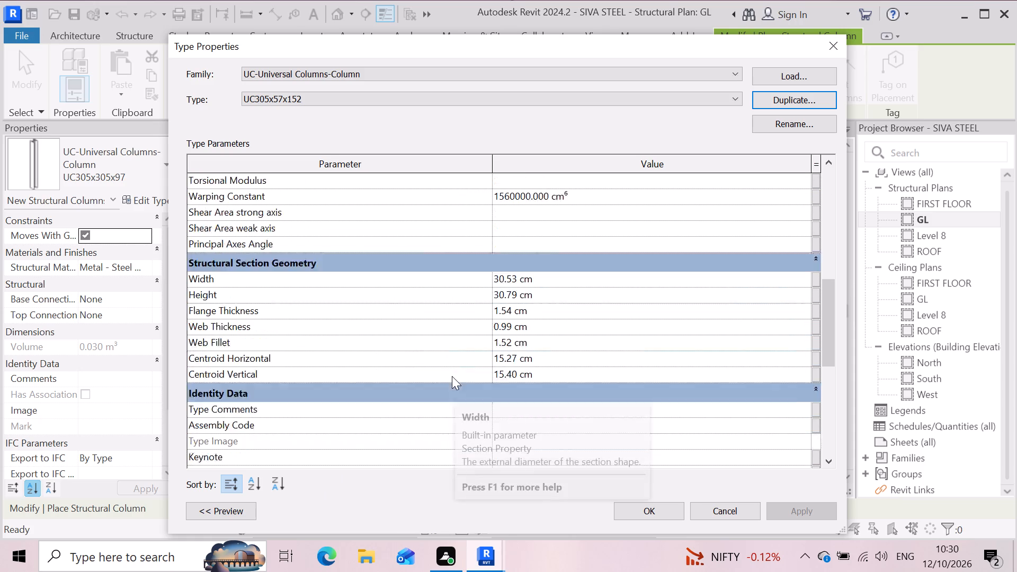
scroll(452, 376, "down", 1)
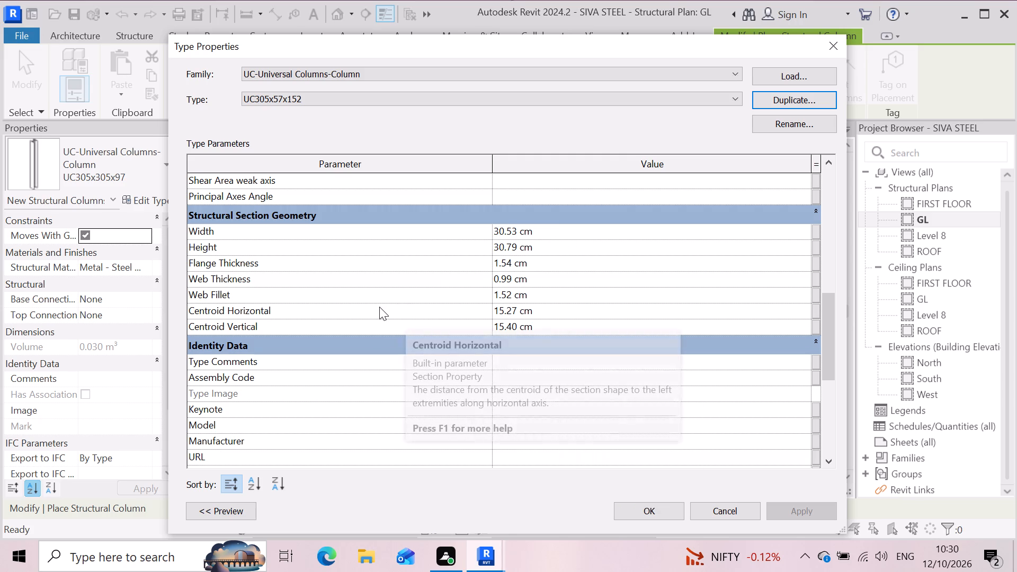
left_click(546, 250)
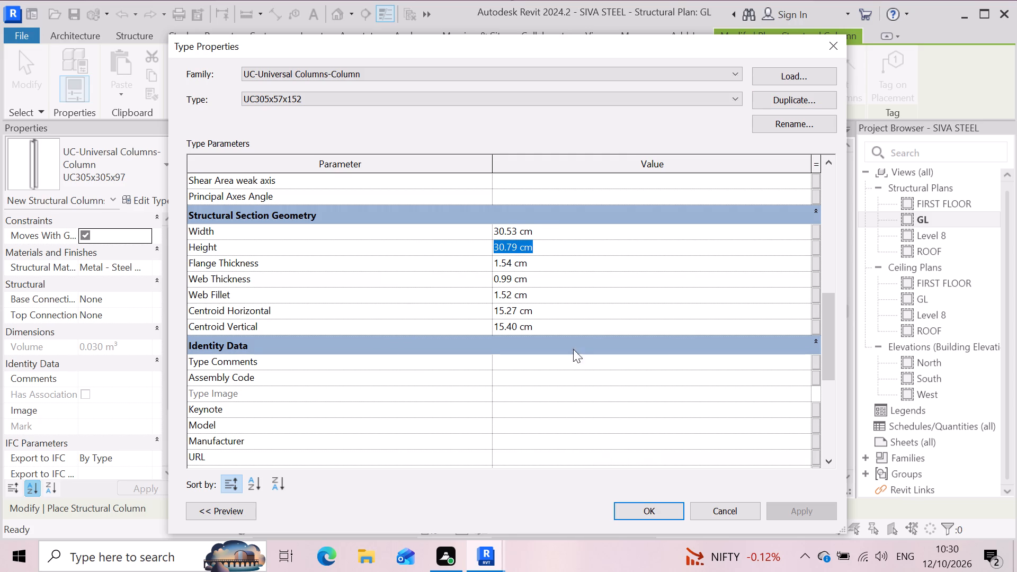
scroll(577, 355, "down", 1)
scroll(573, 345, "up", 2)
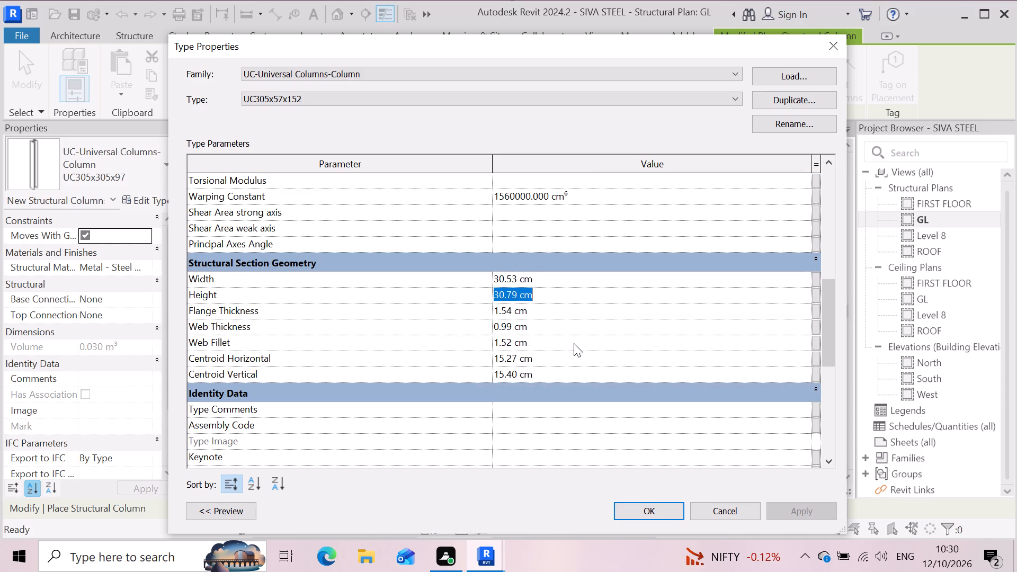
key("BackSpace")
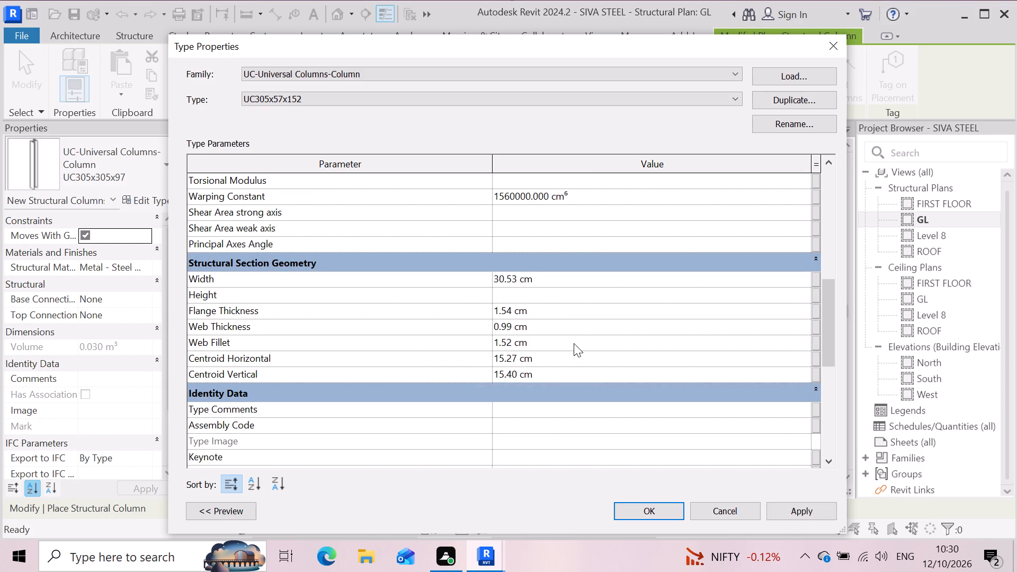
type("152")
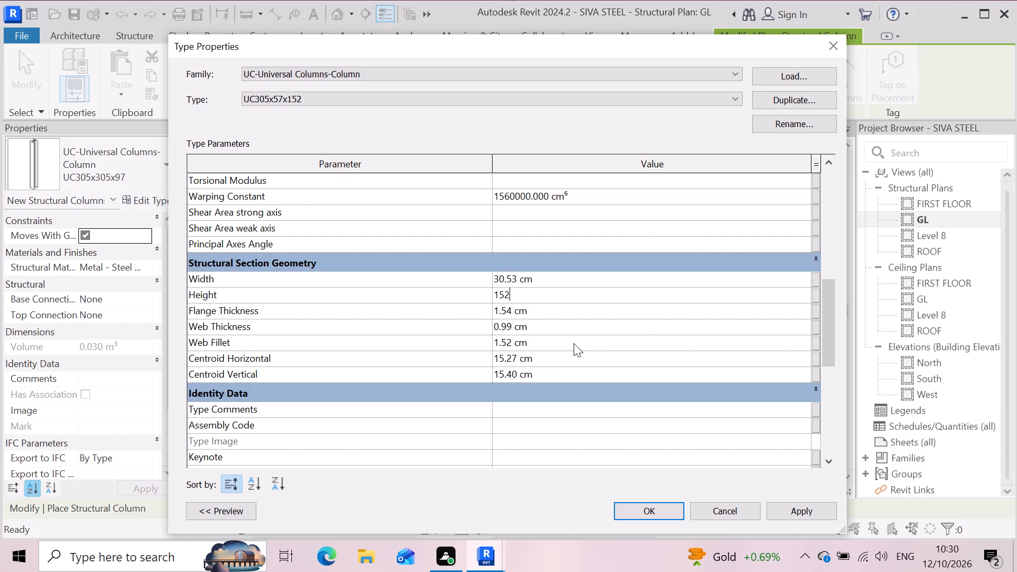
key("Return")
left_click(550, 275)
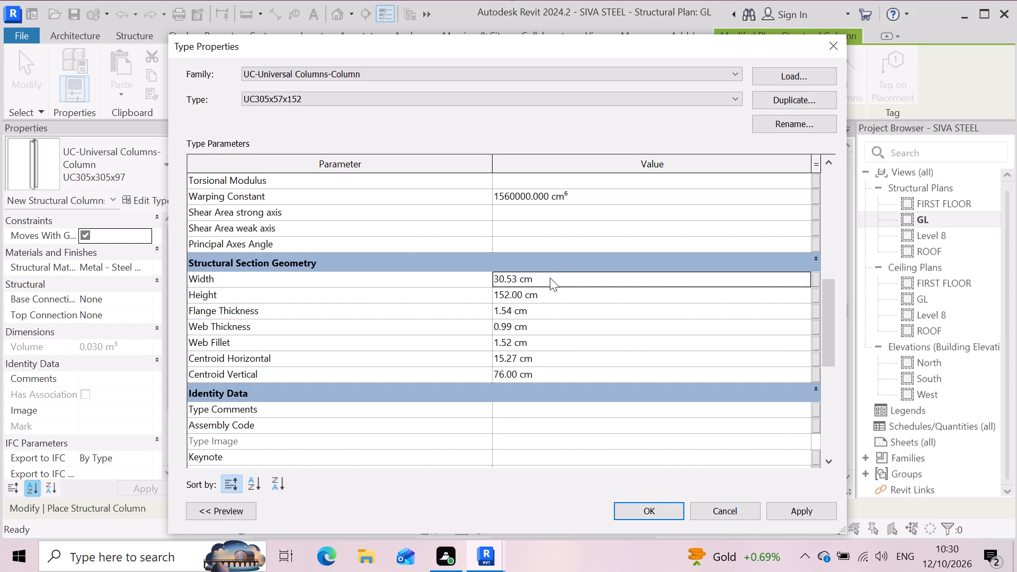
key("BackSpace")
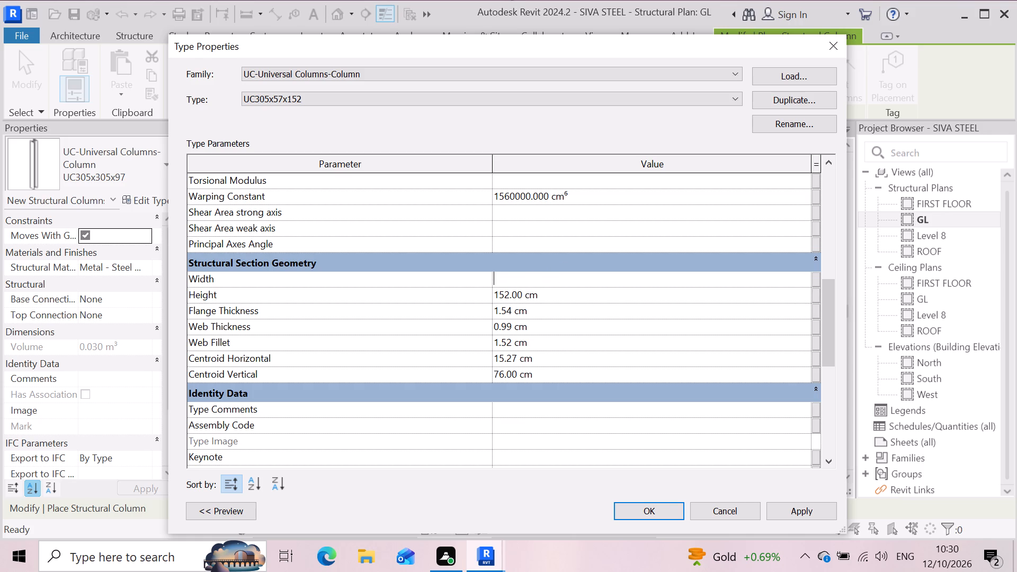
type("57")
Set the UC305x57x152 type's section height to 57 cm and its width to 152 cm.
left_click(548, 296)
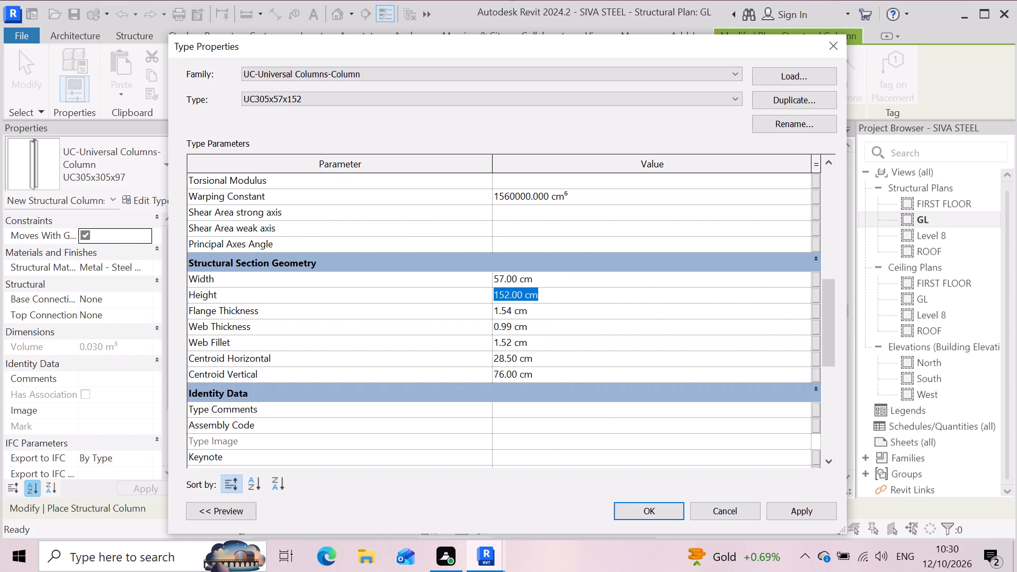
type("57")
key("Return")
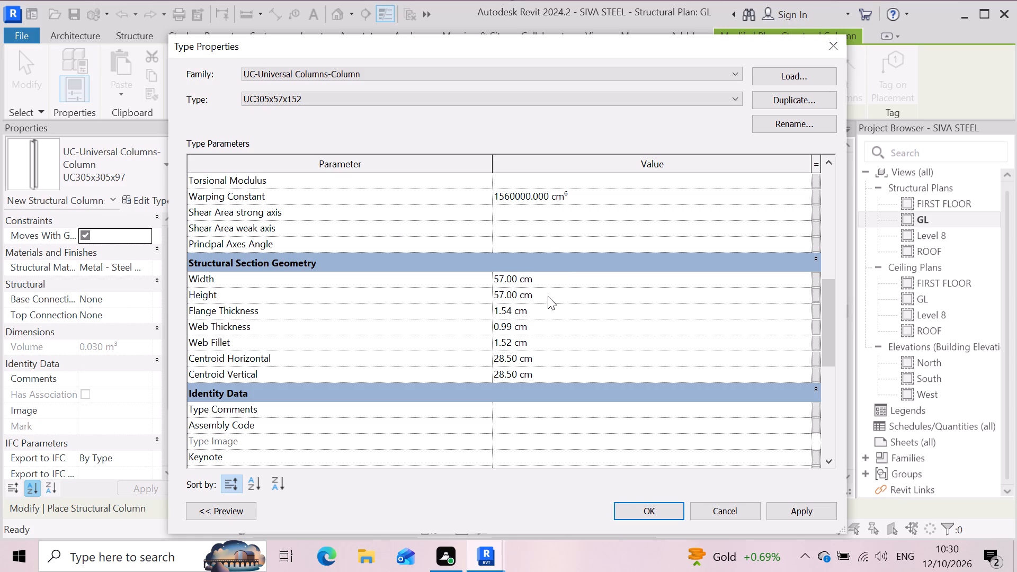
left_click(536, 280)
key("1")
key("BackSpace")
key("BackSpace")
key("BackSpace")
key("BackSpace")
key("BackSpace")
key("BackSpace")
key("BackSpace")
key("BackSpace")
key("BackSpace")
key("BackSpace")
type("152")
key("Return")
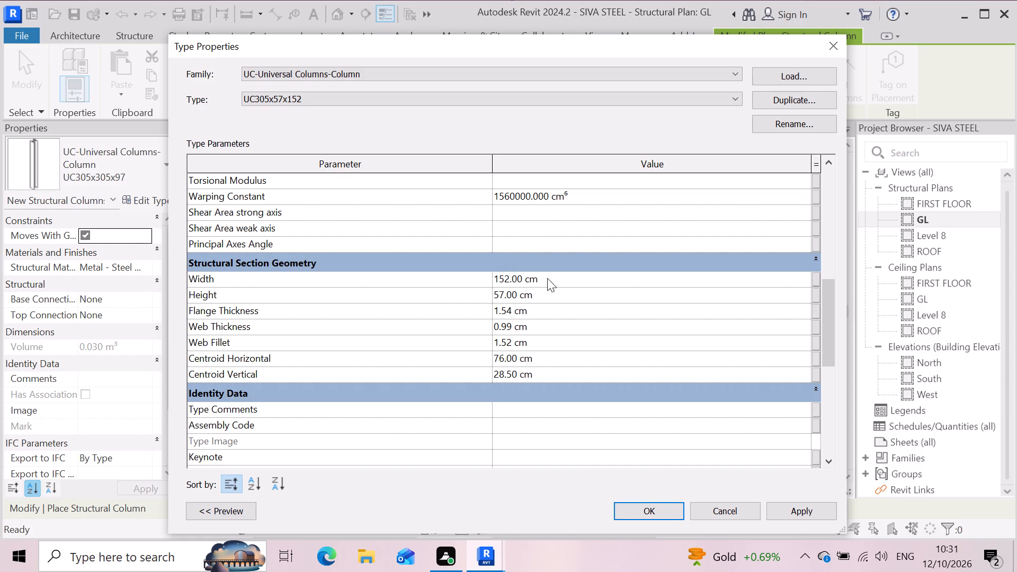
Review the remaining type parameters of UC305x57x152 and apply the type changes for column placement.
scroll(587, 446, "down", 3)
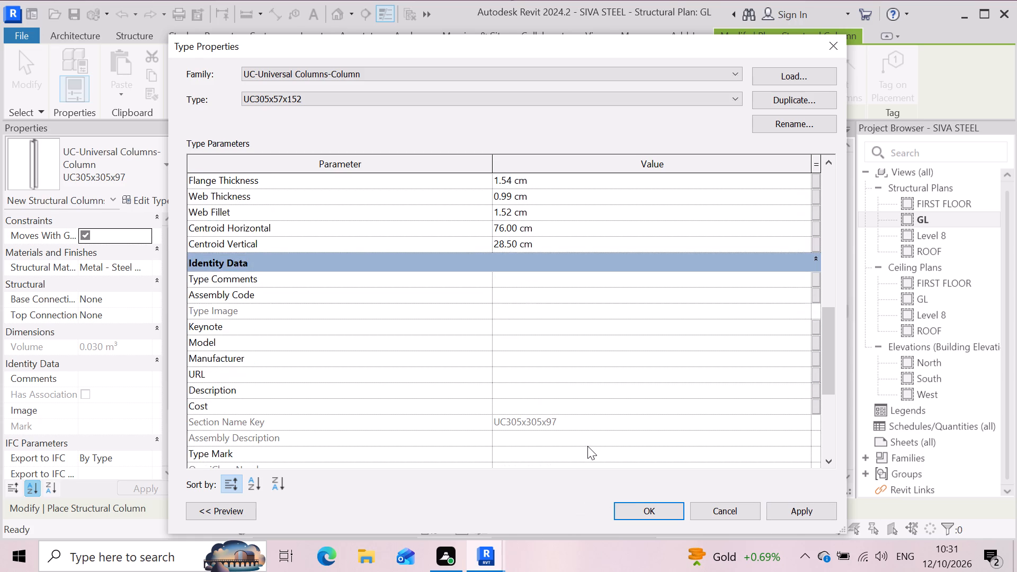
scroll(587, 444, "up", 6)
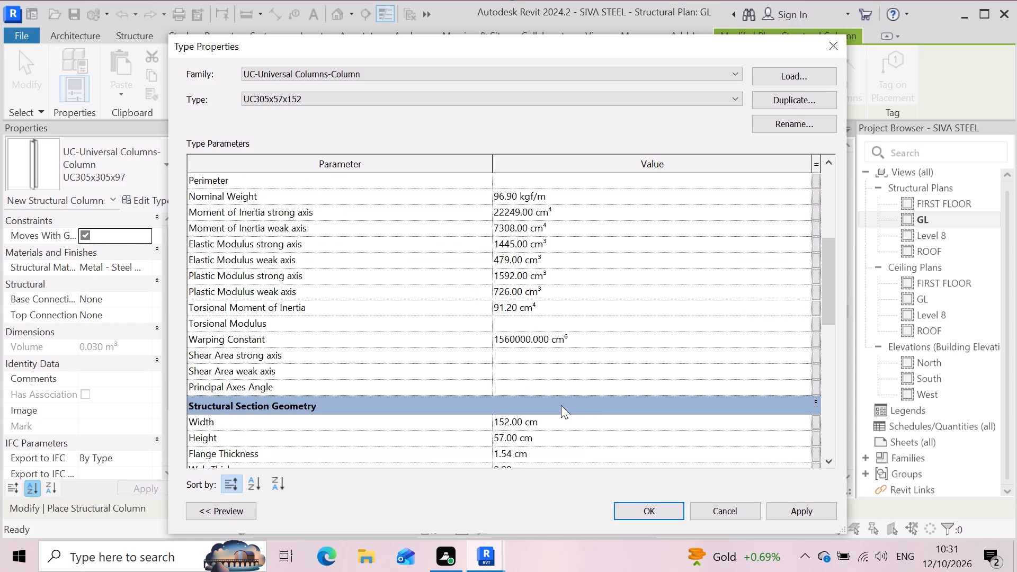
scroll(561, 405, "up", 10)
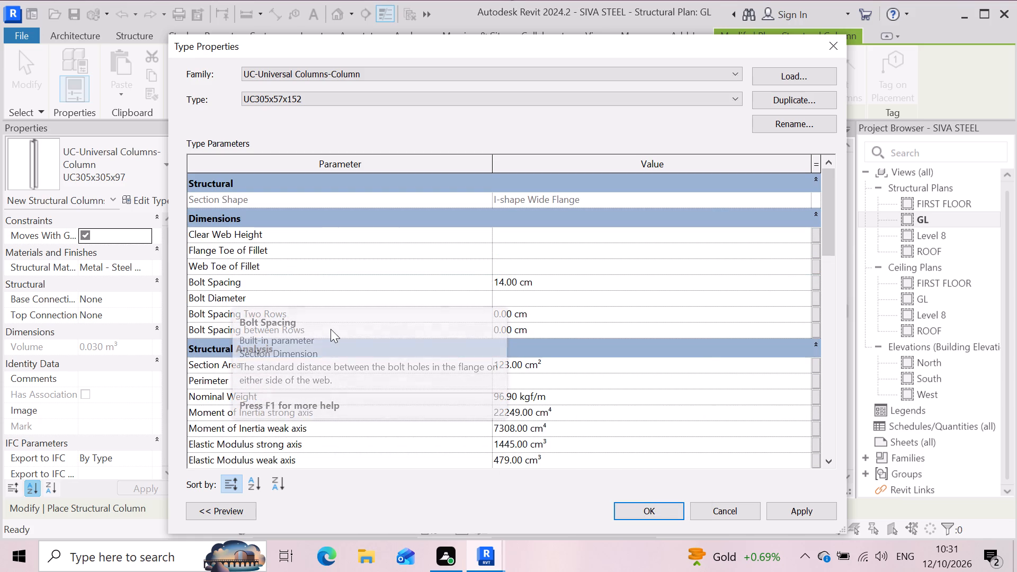
scroll(338, 318, "down", 8)
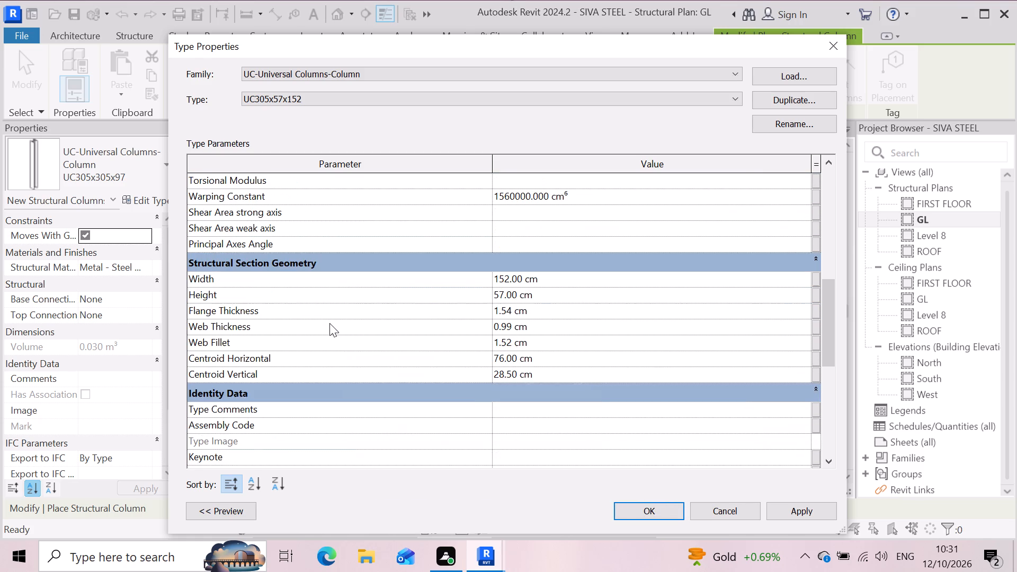
scroll(328, 335, "down", 3)
scroll(459, 355, "down", 4)
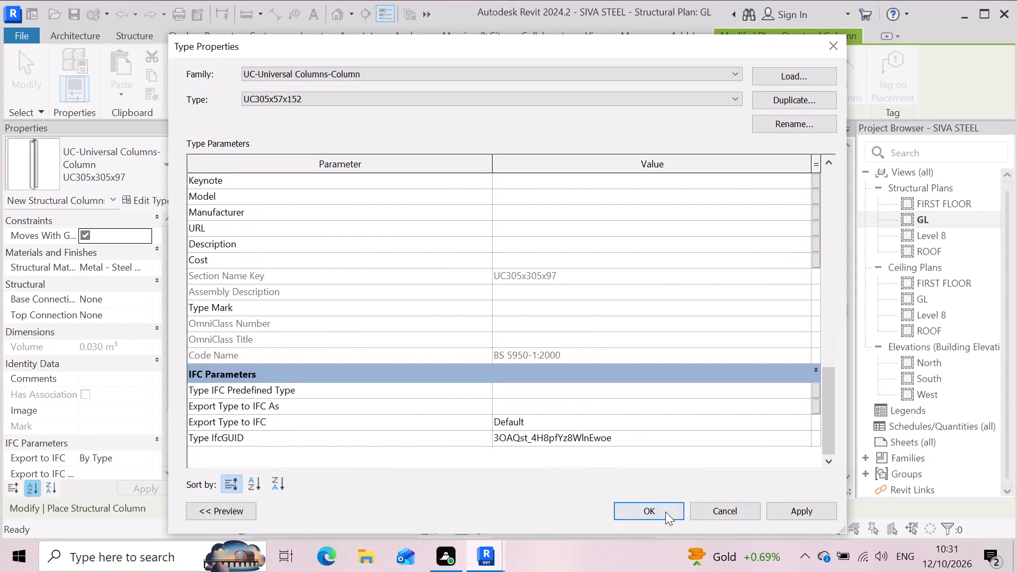
left_click(790, 516)
left_click(648, 504)
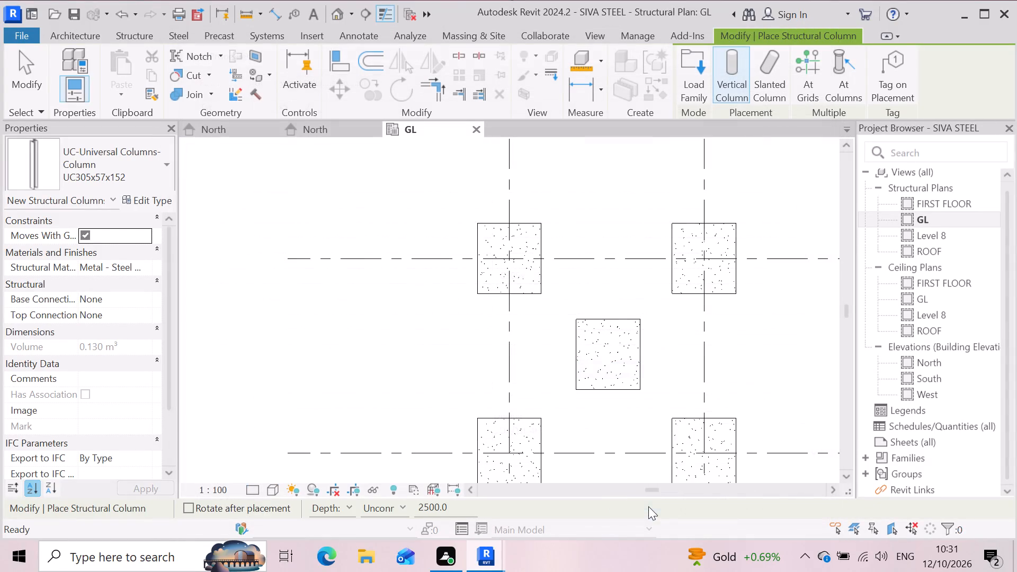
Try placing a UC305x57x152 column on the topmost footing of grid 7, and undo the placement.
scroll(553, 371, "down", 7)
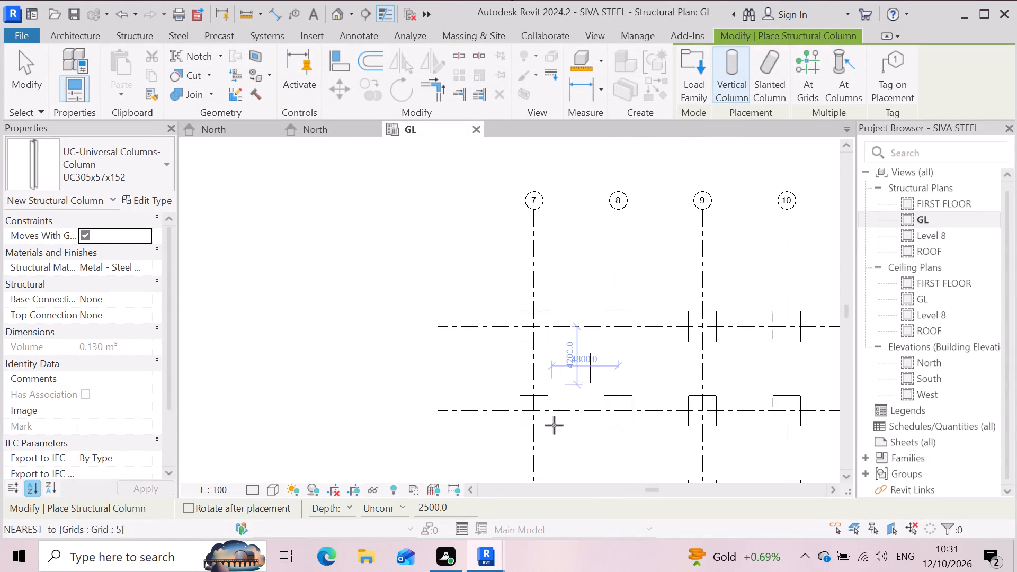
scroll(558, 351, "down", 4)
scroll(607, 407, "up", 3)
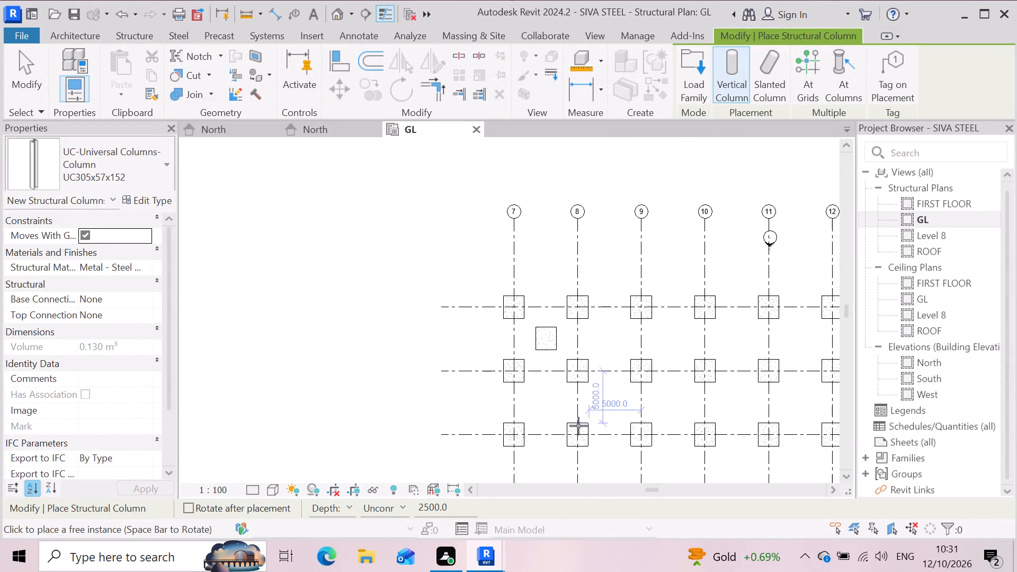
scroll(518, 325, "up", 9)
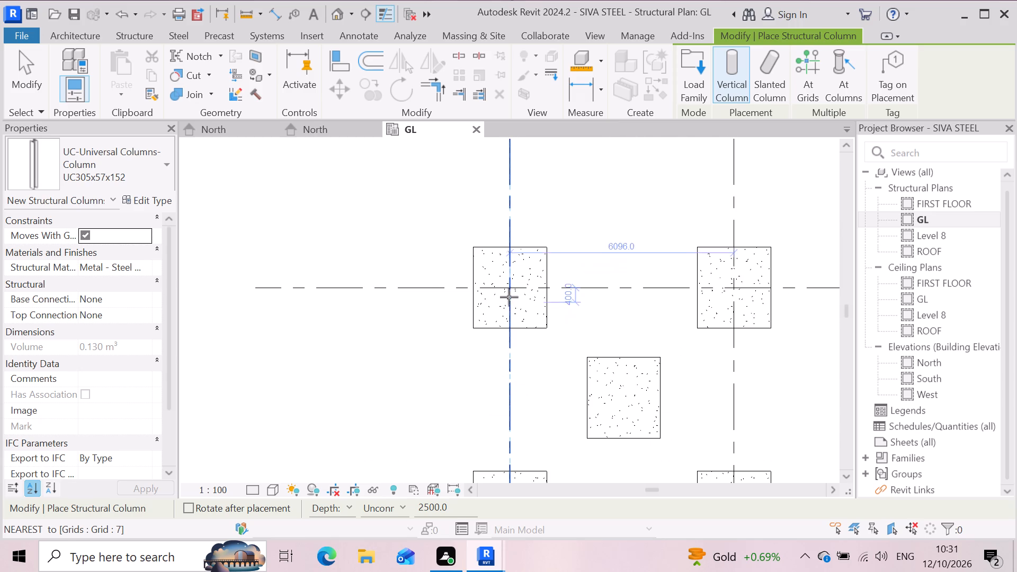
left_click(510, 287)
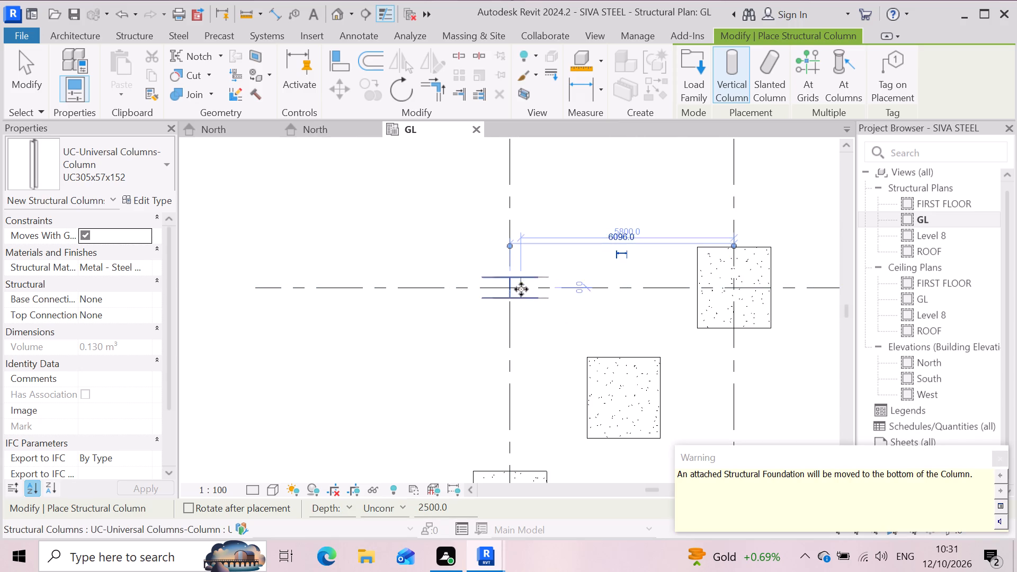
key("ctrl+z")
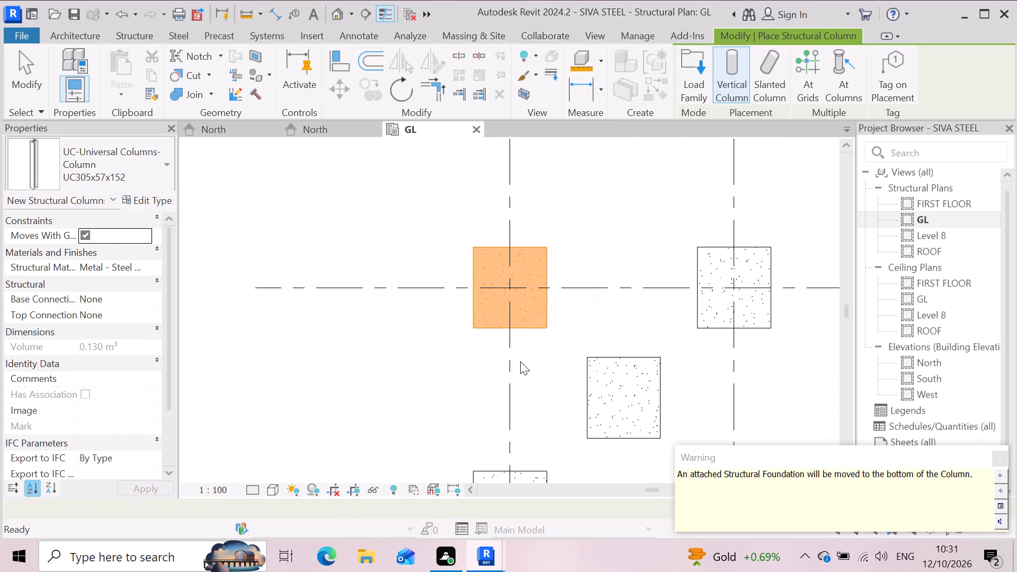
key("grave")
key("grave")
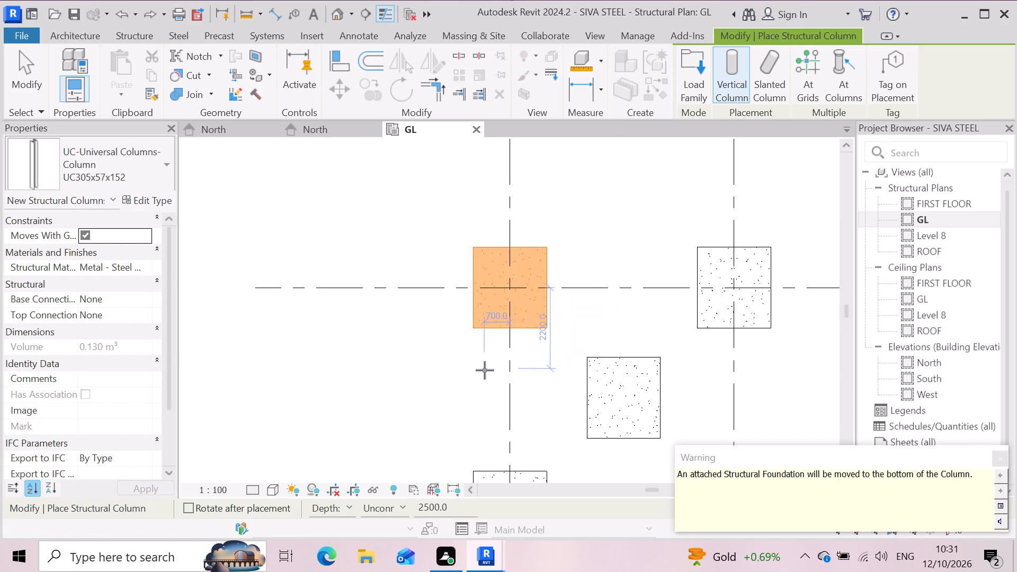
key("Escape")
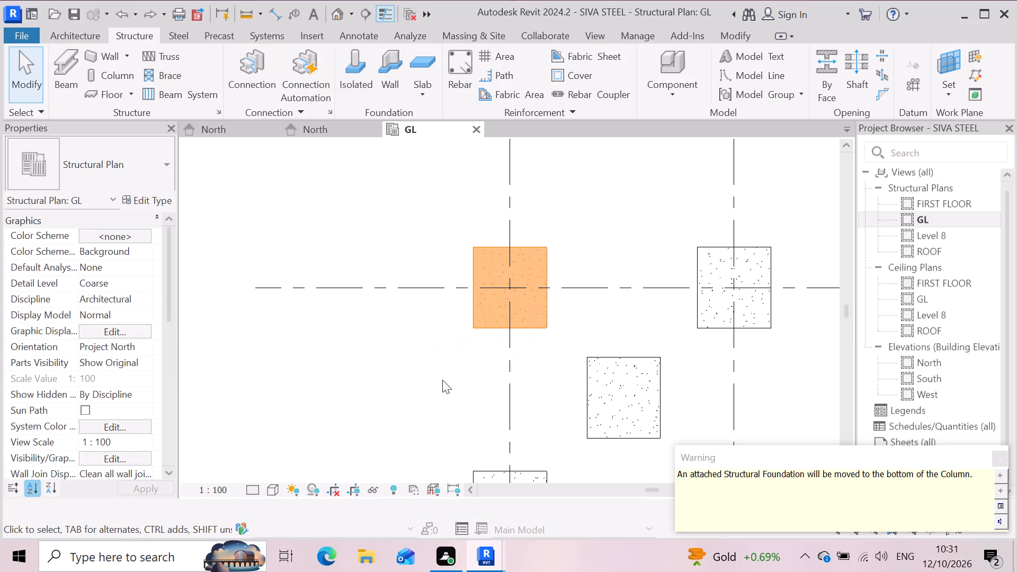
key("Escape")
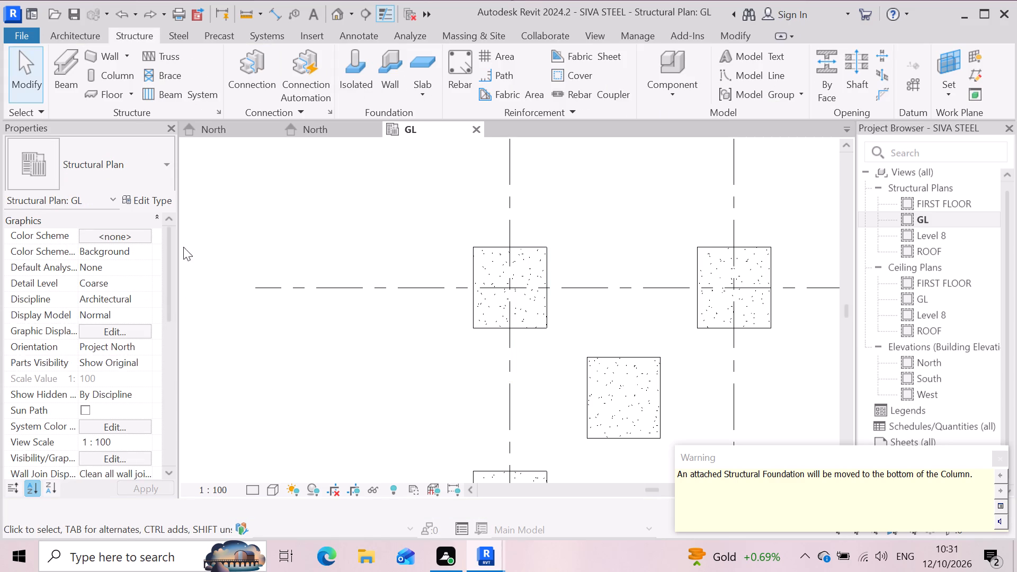
Place a free UC305x57x152 structural column about 6200 mm left of grid 7 and 2800 mm below the top horizontal grid.
left_click(122, 76)
left_click(280, 390)
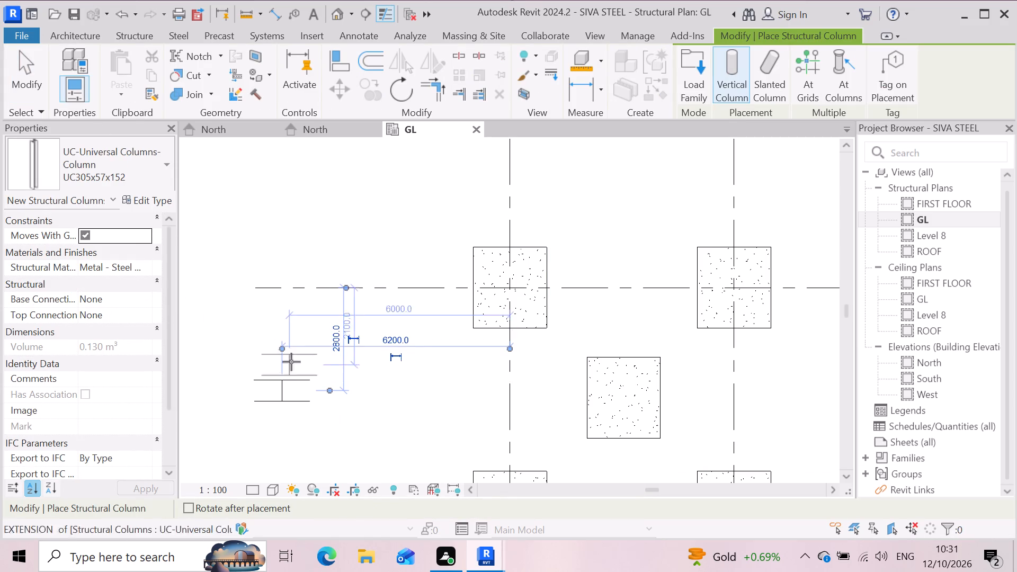
scroll(371, 385, "up", 3)
scroll(255, 405, "up", 4)
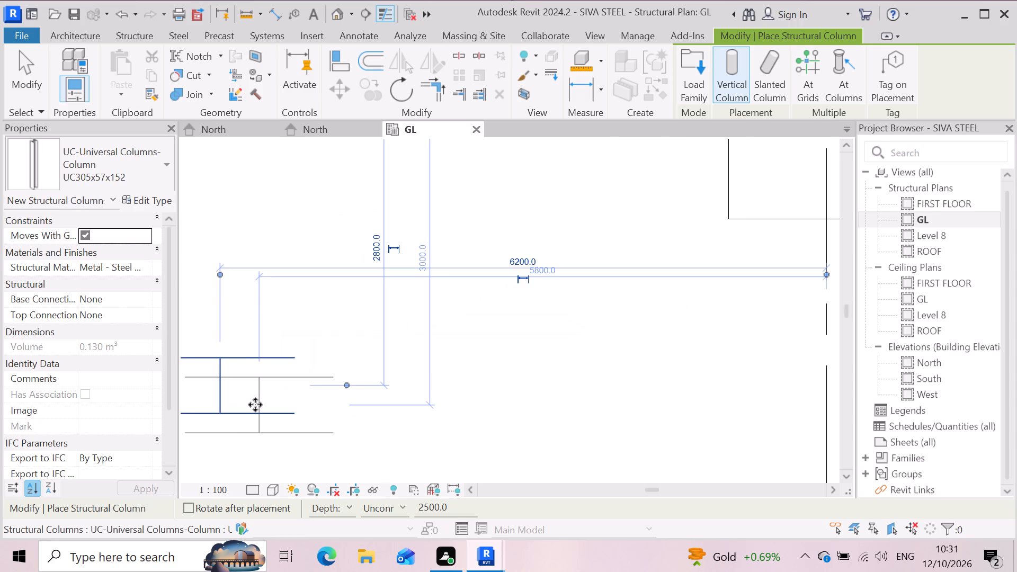
scroll(255, 405, "up", 3)
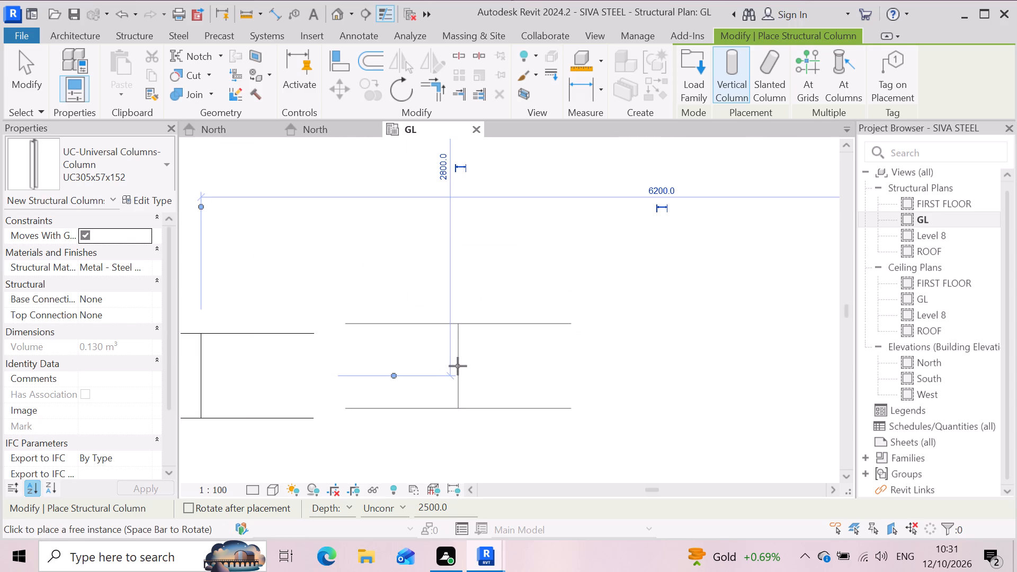
scroll(460, 364, "down", 4)
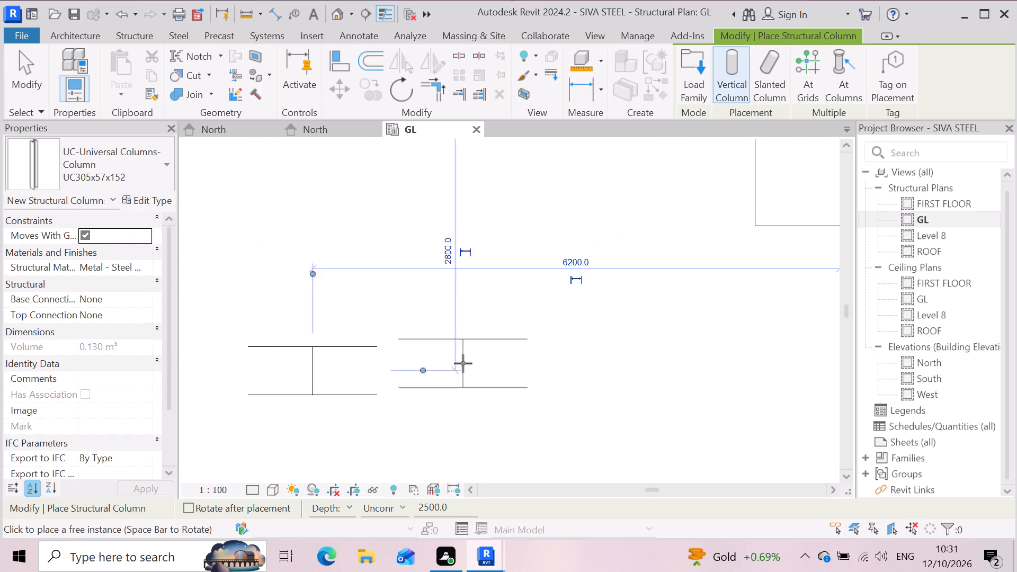
scroll(463, 363, "down", 1)
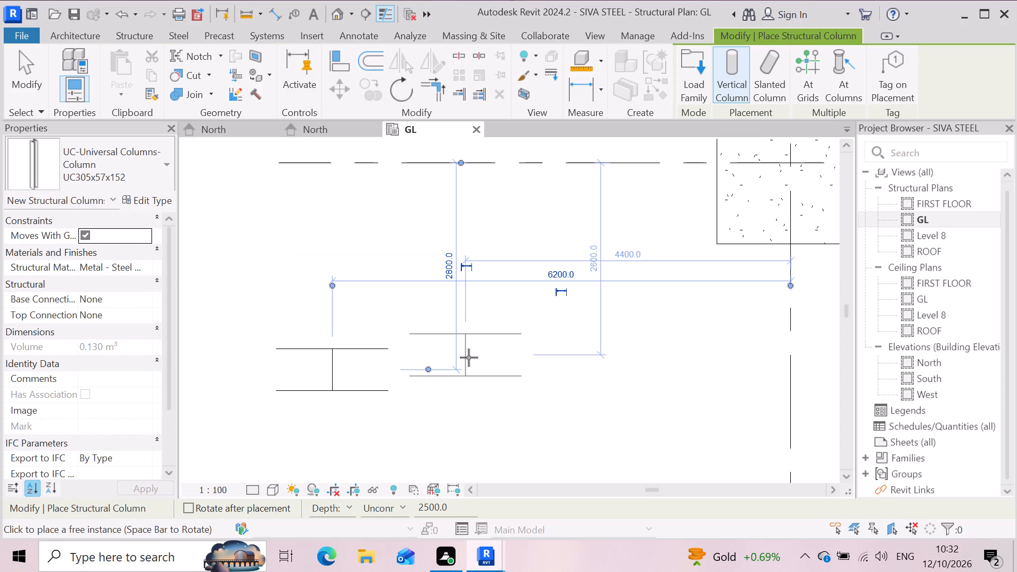
Set column placement to Height instead of Depth and try GL as the top level.
left_click(349, 508)
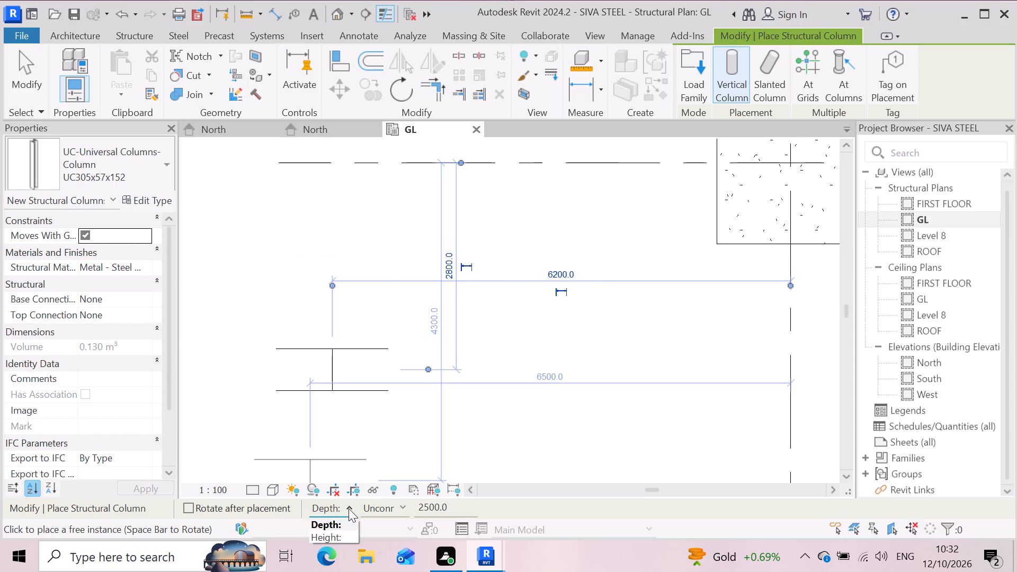
left_click(336, 535)
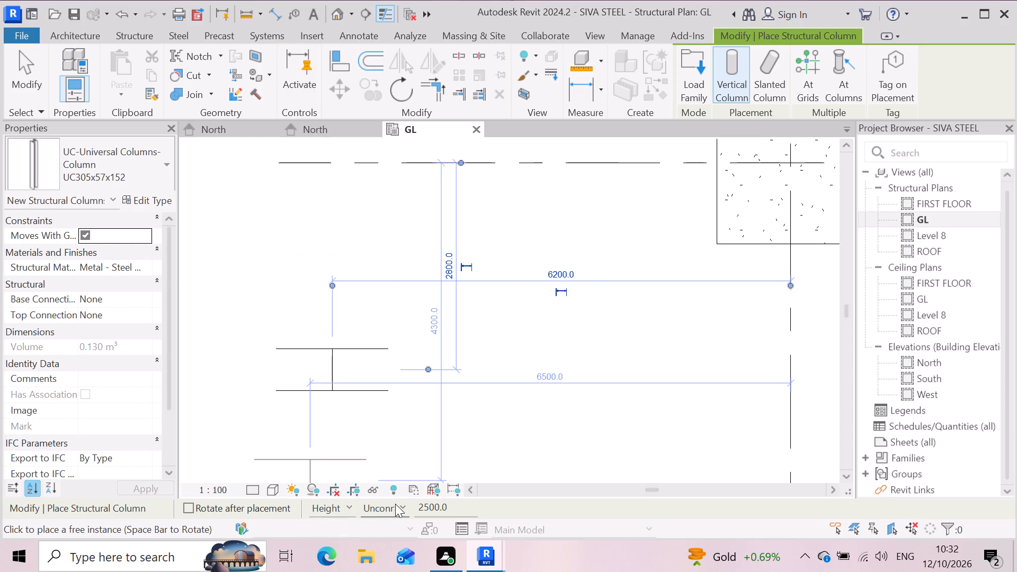
left_click(397, 504)
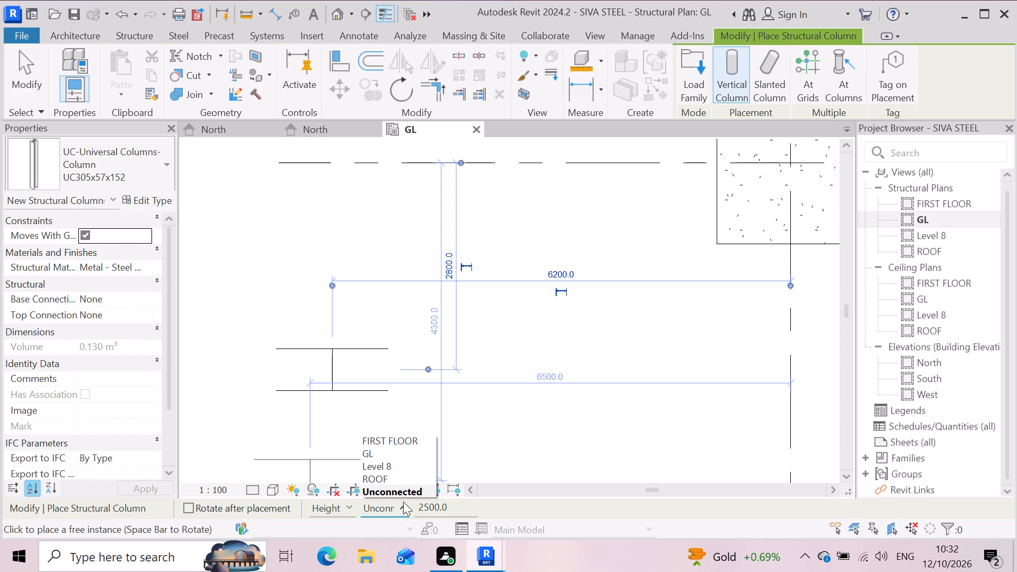
left_click(371, 455)
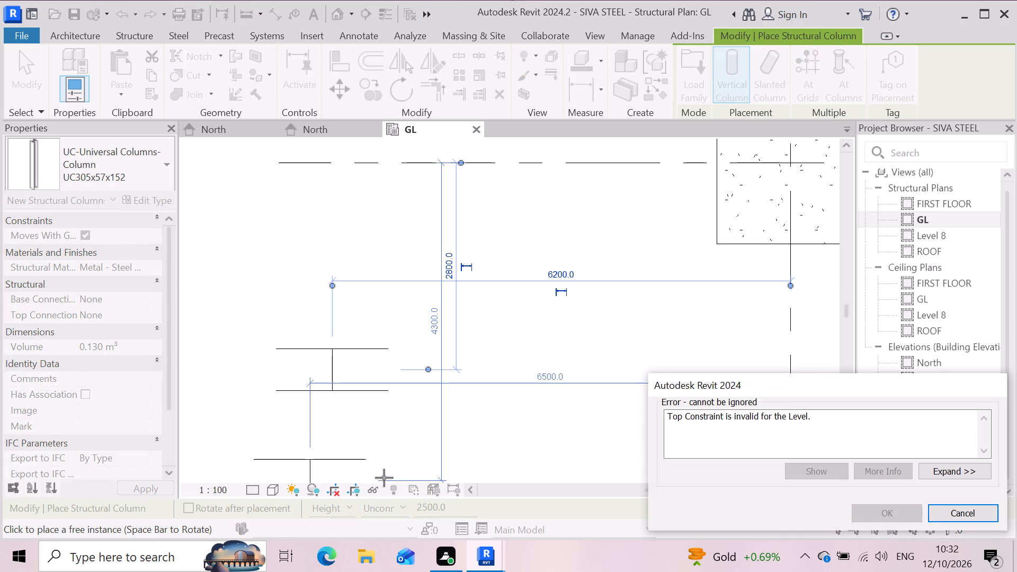
left_click(949, 511)
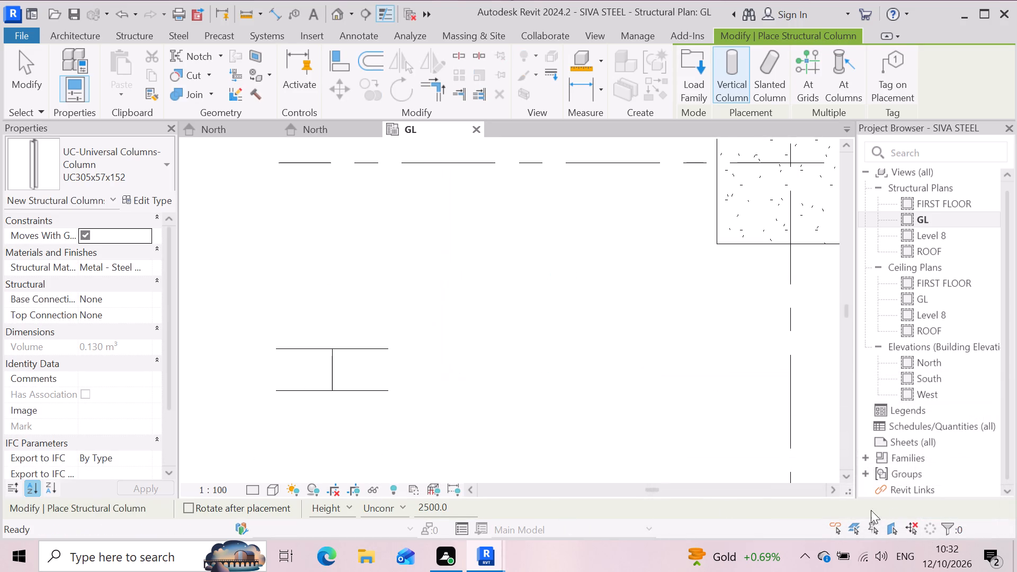
Place another free UC305x57x152 column about 8800 mm left of grid 7 and 2000 mm below the top horizontal grid.
scroll(459, 410, "down", 2)
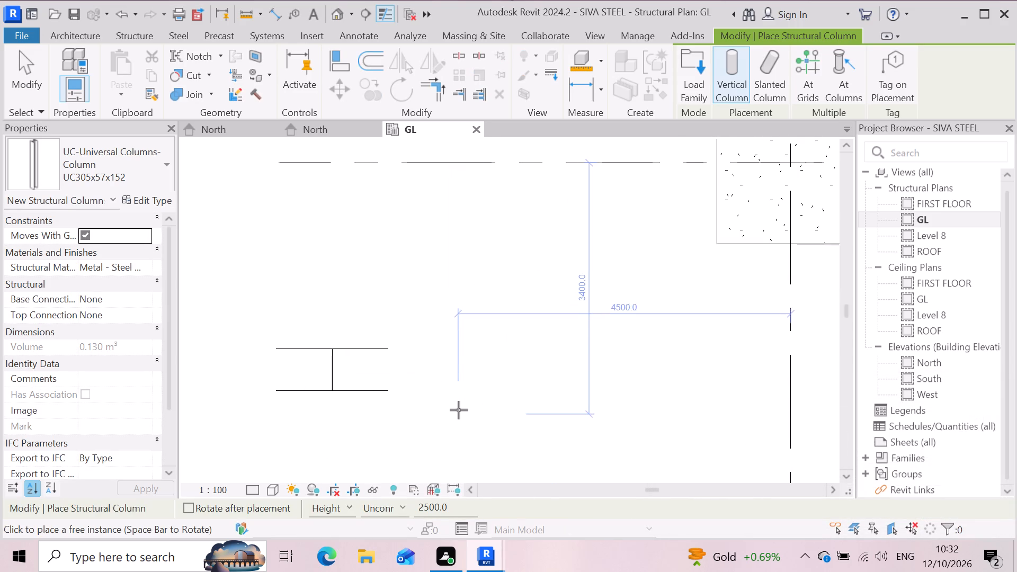
scroll(459, 410, "down", 2)
left_click(276, 353)
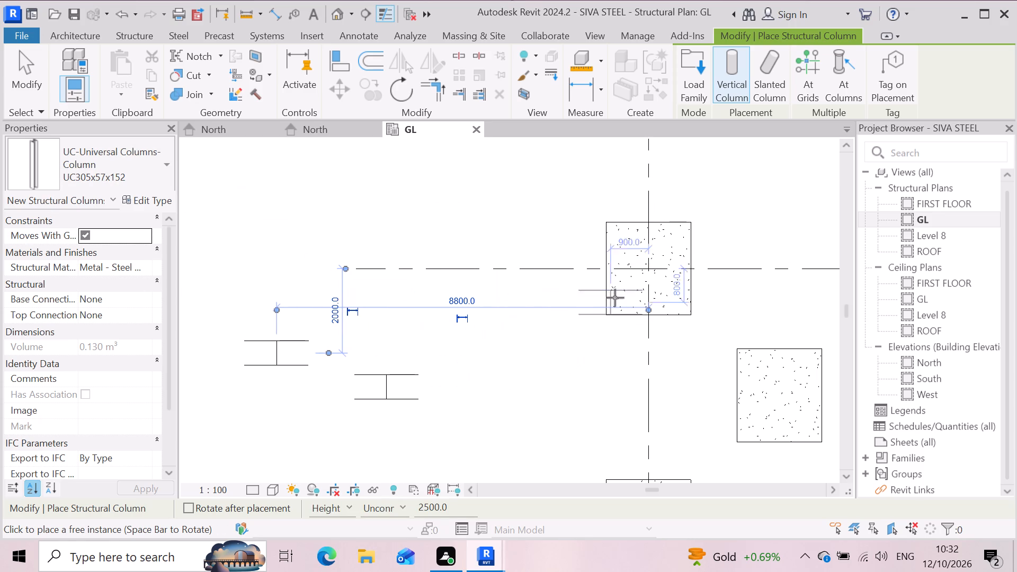
Duplicate the UC305x57x152 column type and name the copy UC305x57x100.
scroll(631, 279, "up", 5)
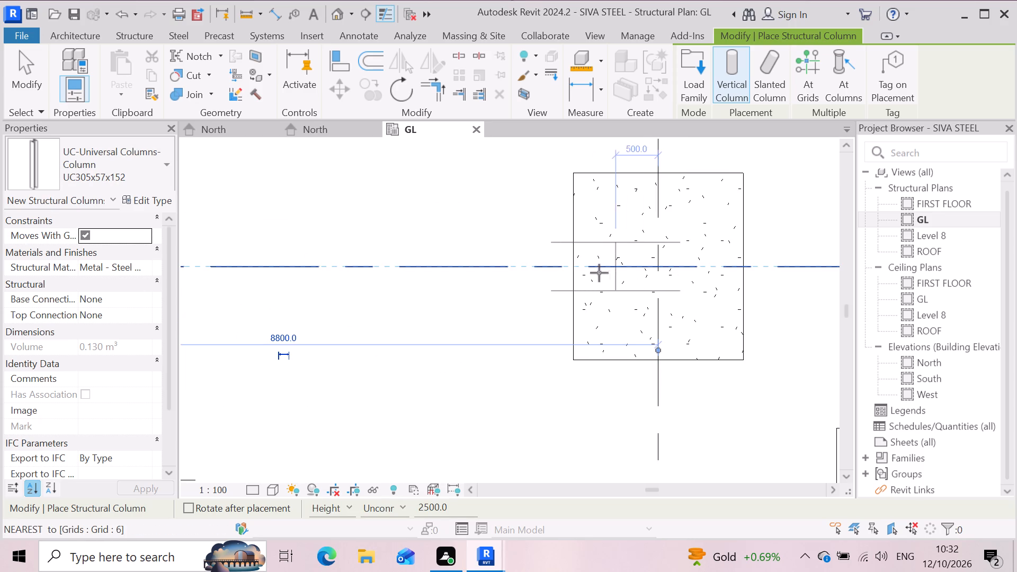
left_click(142, 198)
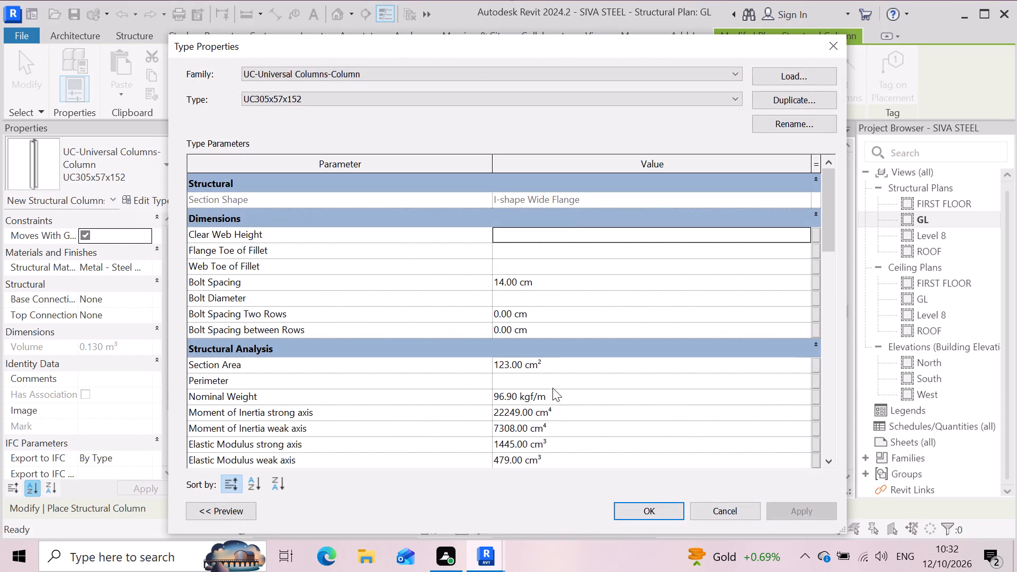
left_click(802, 100)
scroll(477, 267, "up", 2)
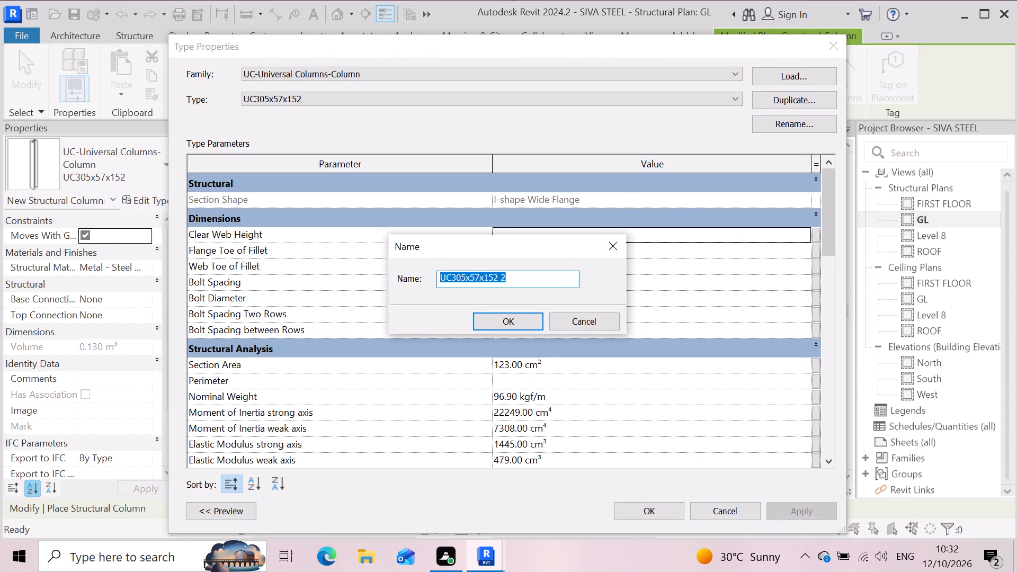
scroll(477, 274, "up", 2)
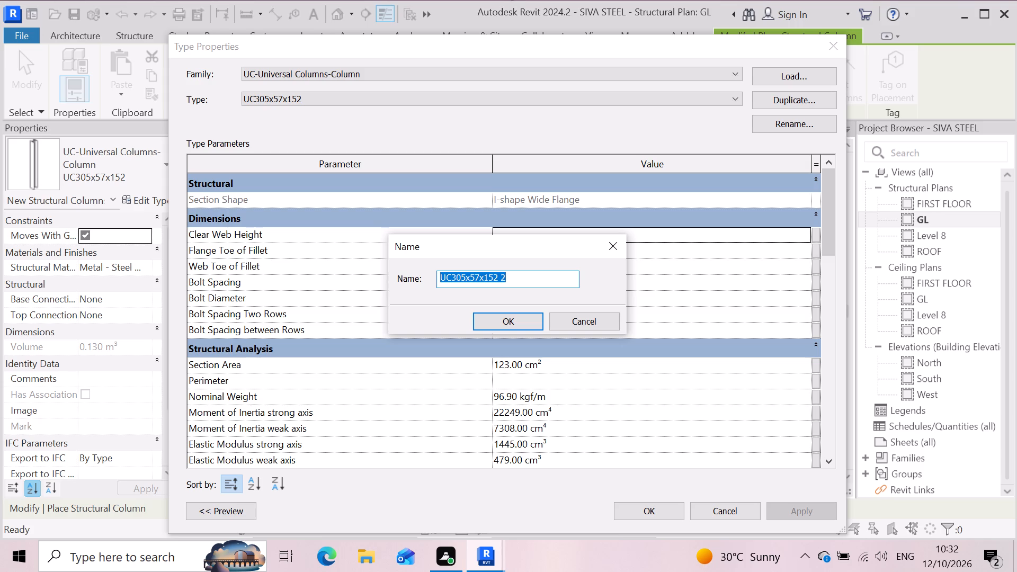
left_click(505, 277)
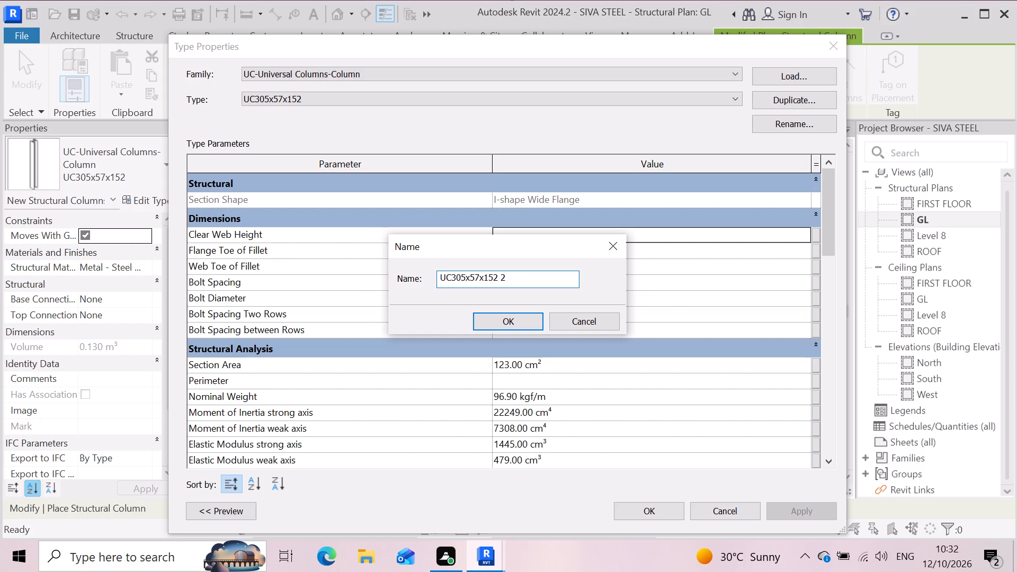
key("BackSpace")
key("BackSpace")
key("BackSpace")
key("BackSpace")
type("100")
key("BackSpace")
key("BackSpace")
key("BackSpace")
type("00")
key("Return")
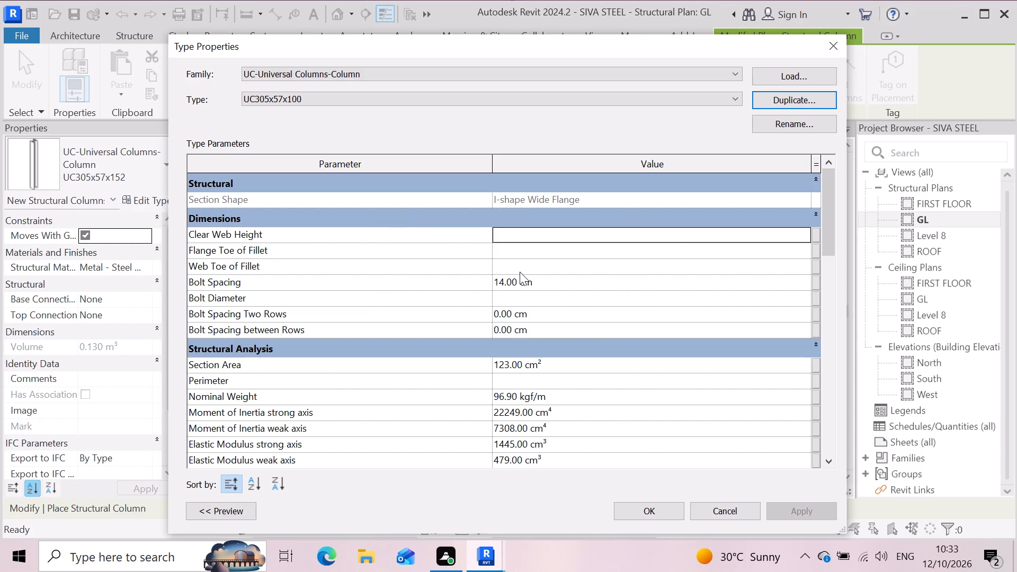
Set the UC305x57x100 type's section width to 100 cm and apply the type changes.
scroll(510, 256, "down", 3)
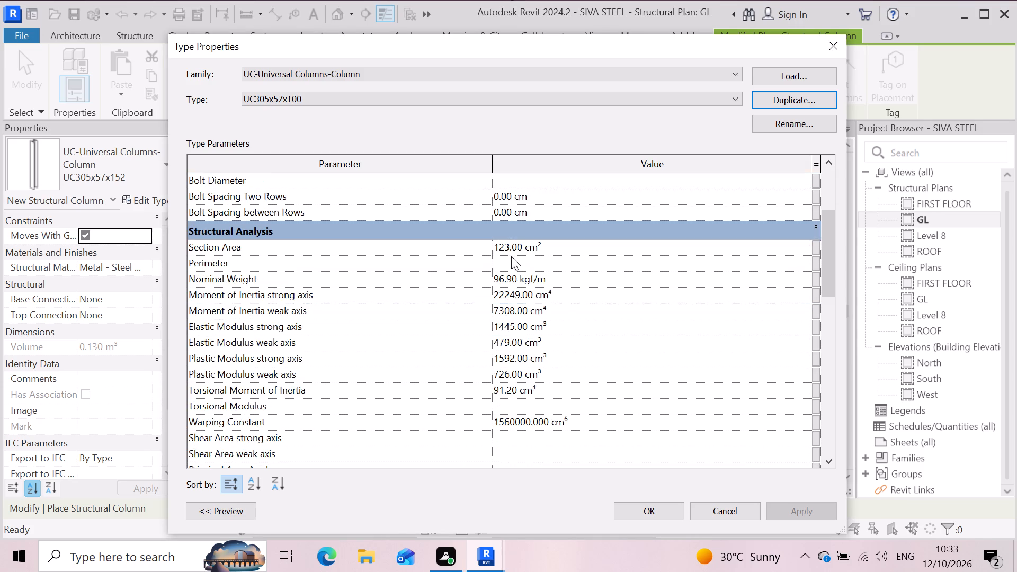
scroll(532, 308, "down", 4)
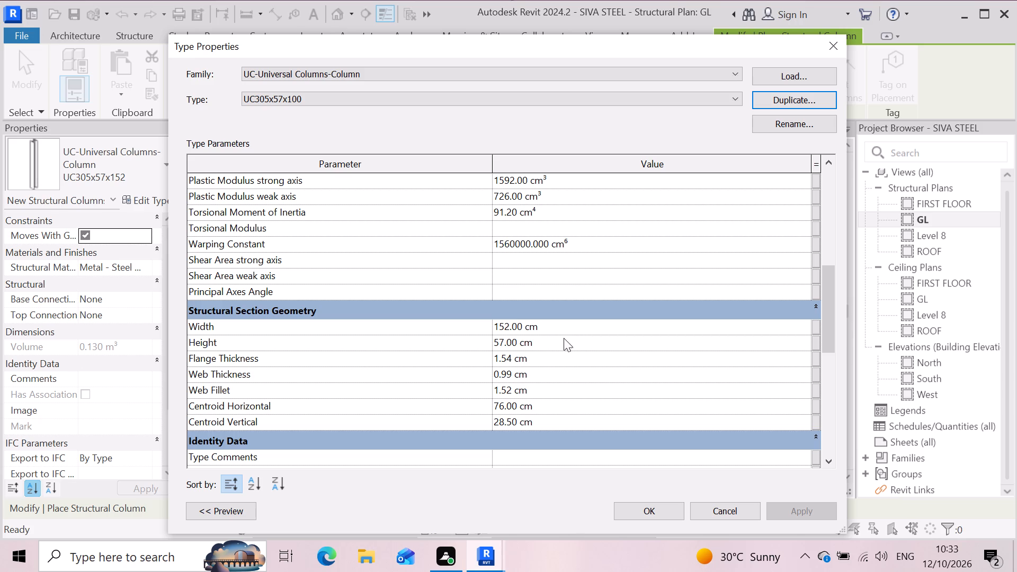
left_click(550, 326)
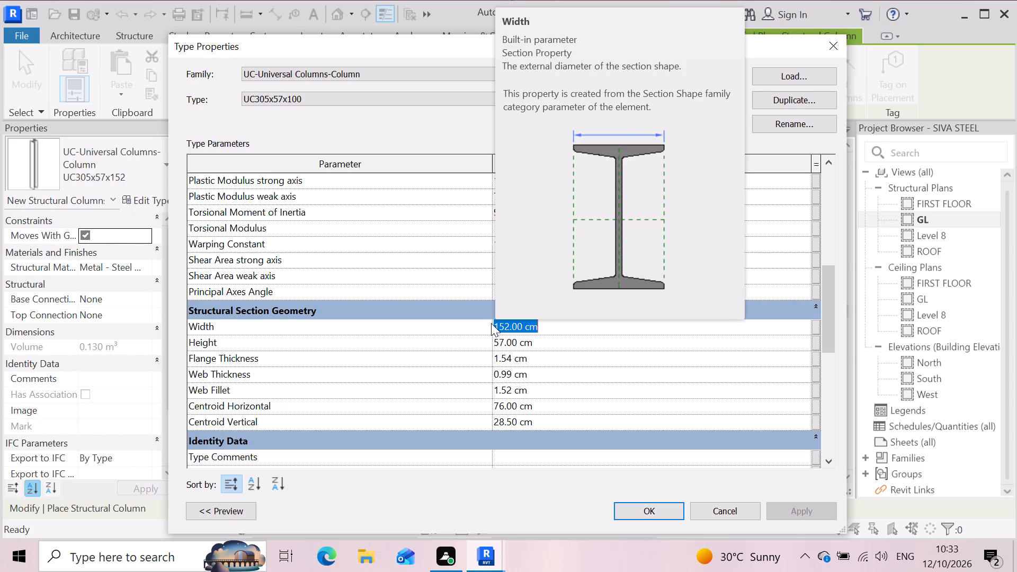
key("1")
type("00")
key("Return")
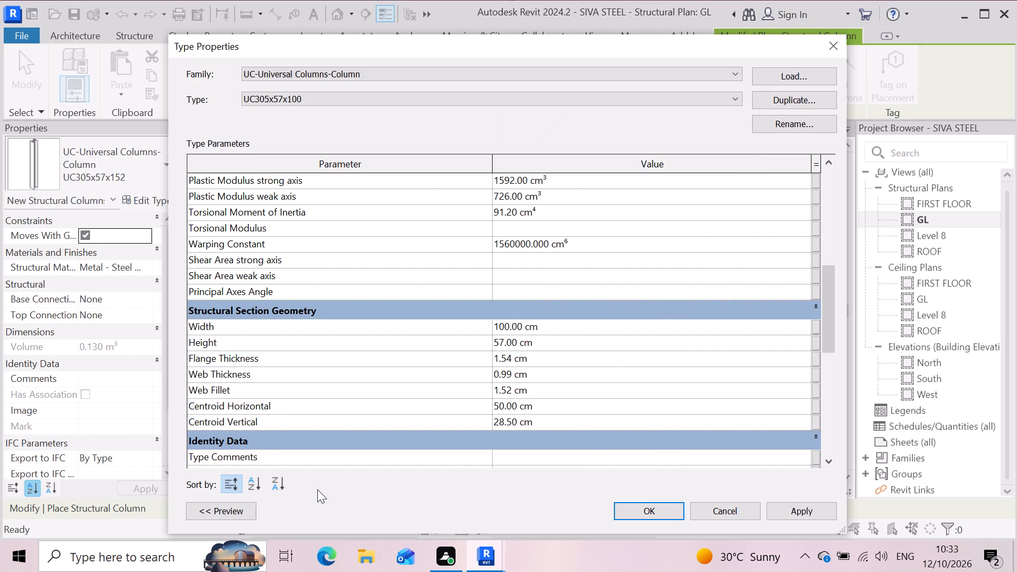
left_click(814, 514)
left_click(660, 506)
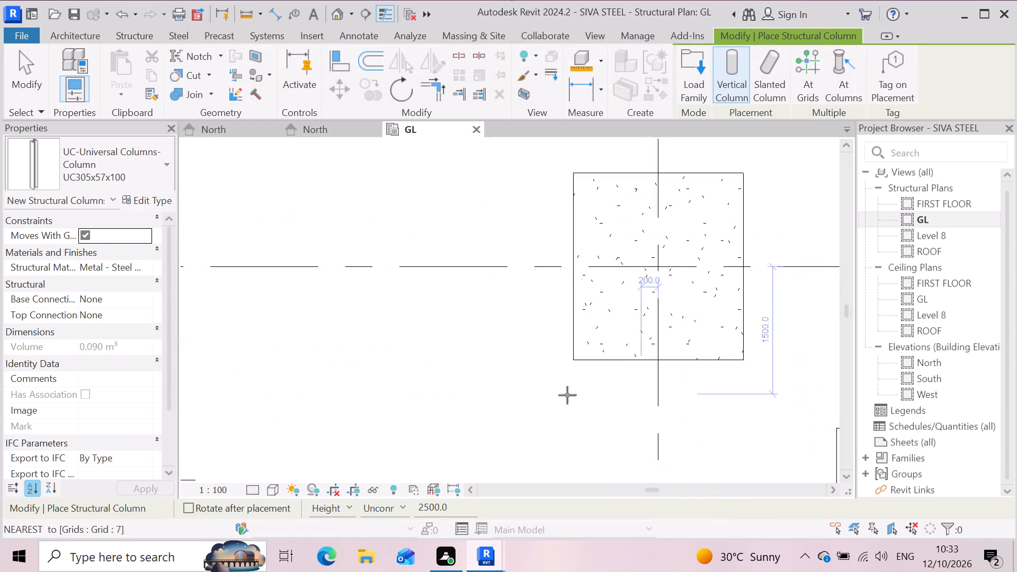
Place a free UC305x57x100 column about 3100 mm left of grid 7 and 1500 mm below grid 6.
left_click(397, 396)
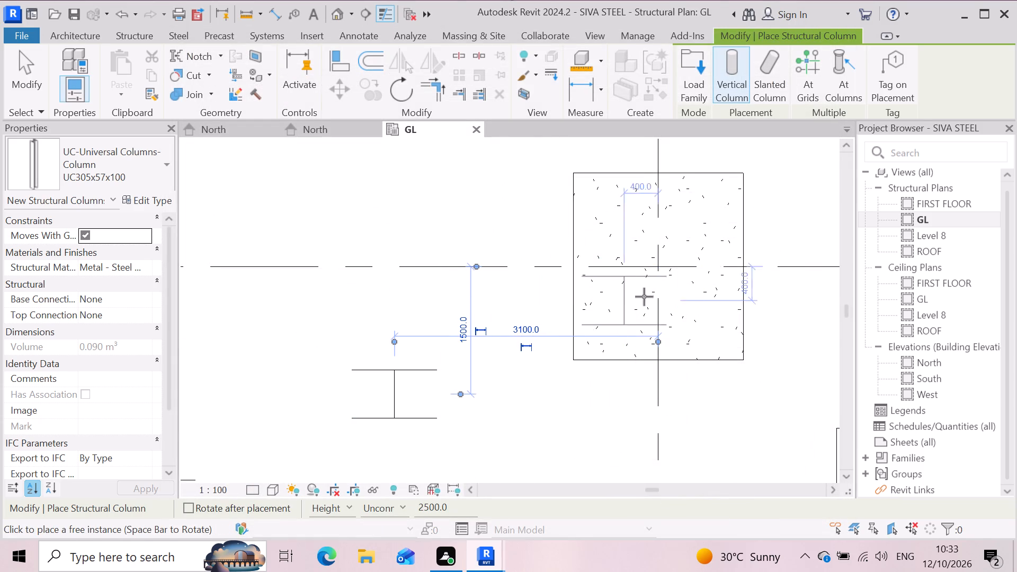
Place a UC305x57x100 column on the footing at the intersection of grids 6 and 7, and end column placement.
left_click(657, 272)
scroll(631, 296, "down", 3)
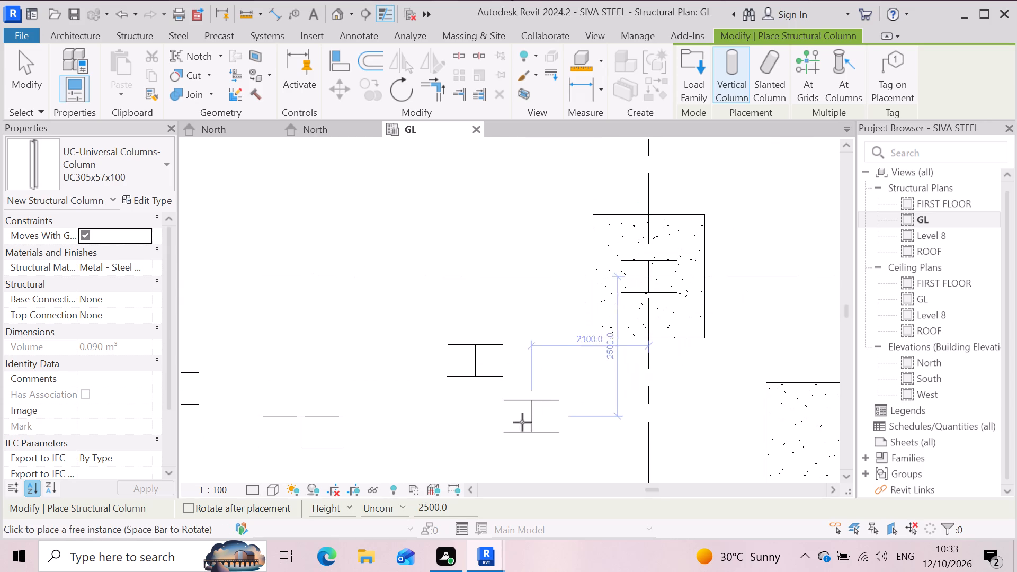
key("Escape")
scroll(539, 367, "down", 2)
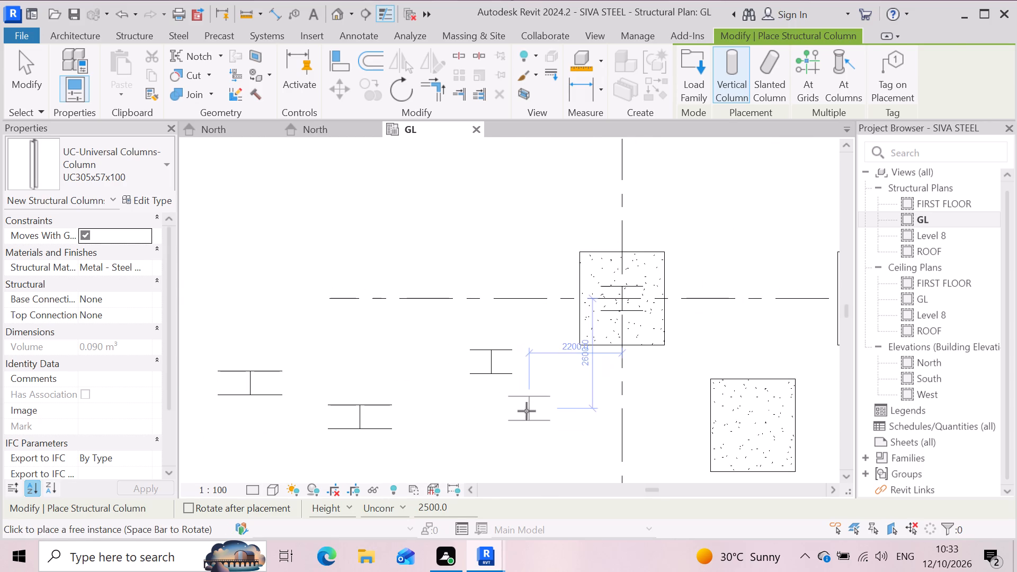
key("Escape")
Delete the three free-standing columns left of grid 7 and below grid 6.
left_click(498, 374)
left_click(390, 427)
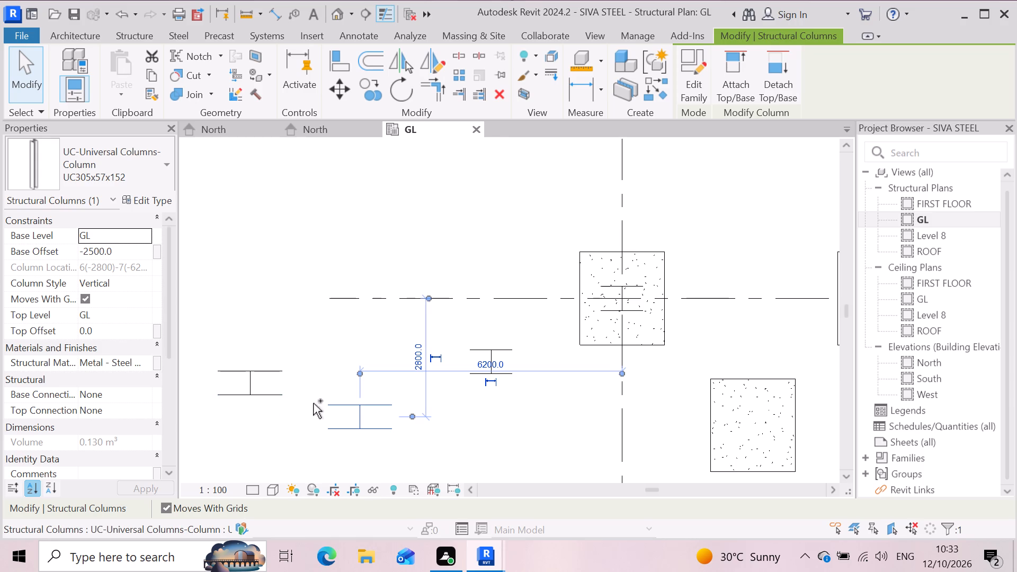
left_click(508, 349, "ctrl")
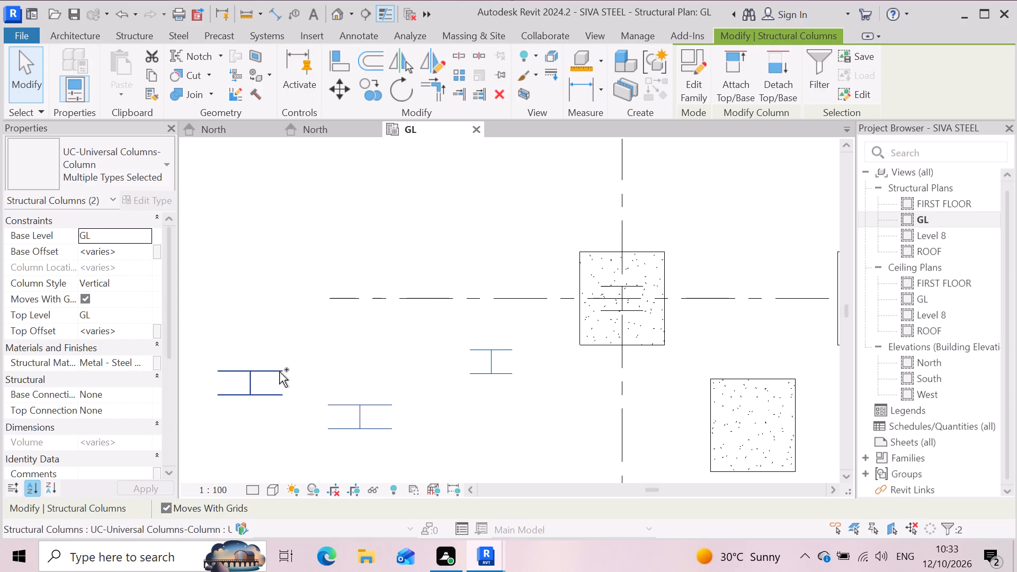
left_click(278, 371, "ctrl")
key("Delete")
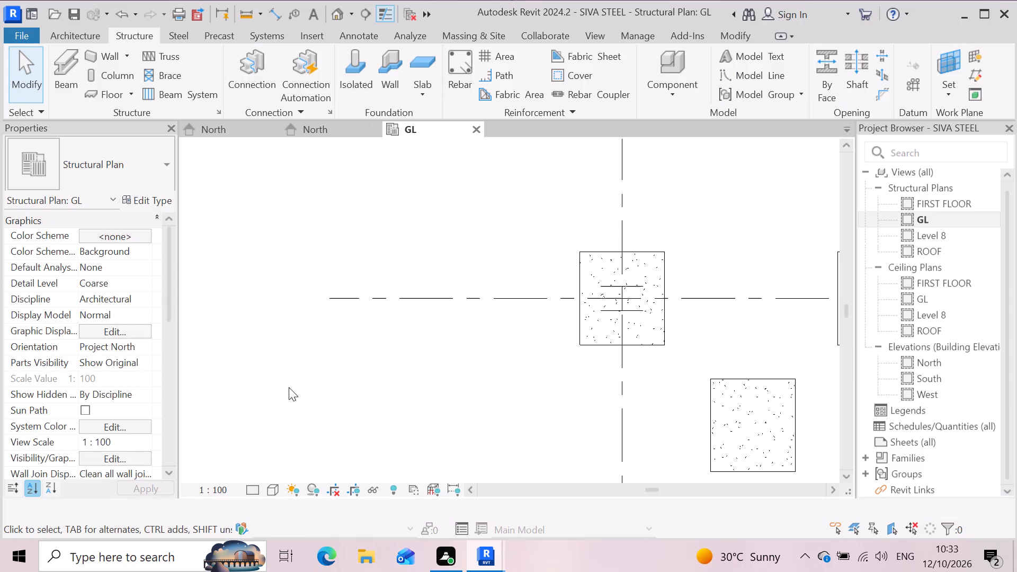
Delete the stray 2200 x 2000 x 650mm 2 footing that sits off the grid between grids 7 and 8.
scroll(435, 160, "down", 4)
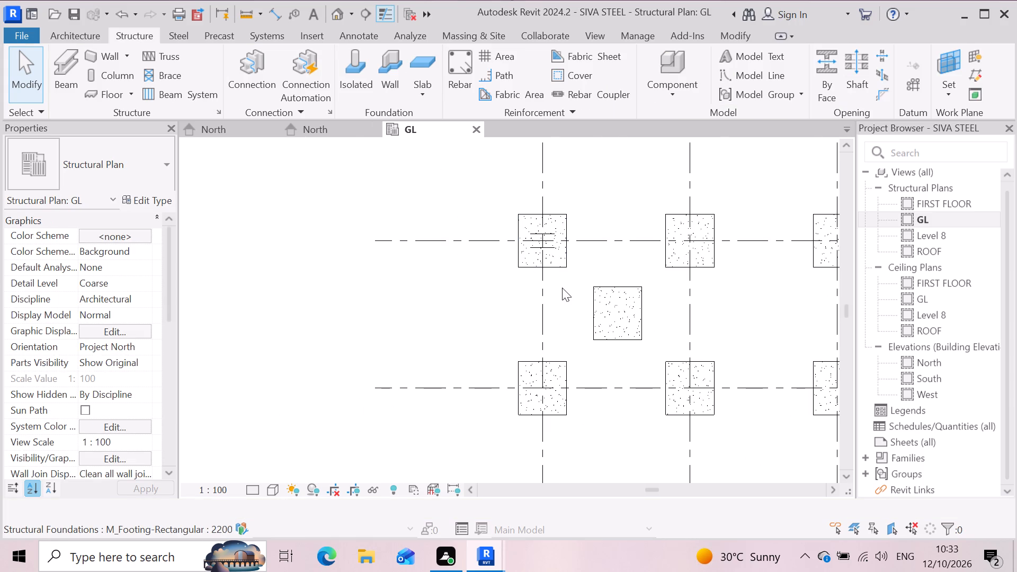
left_click(620, 346)
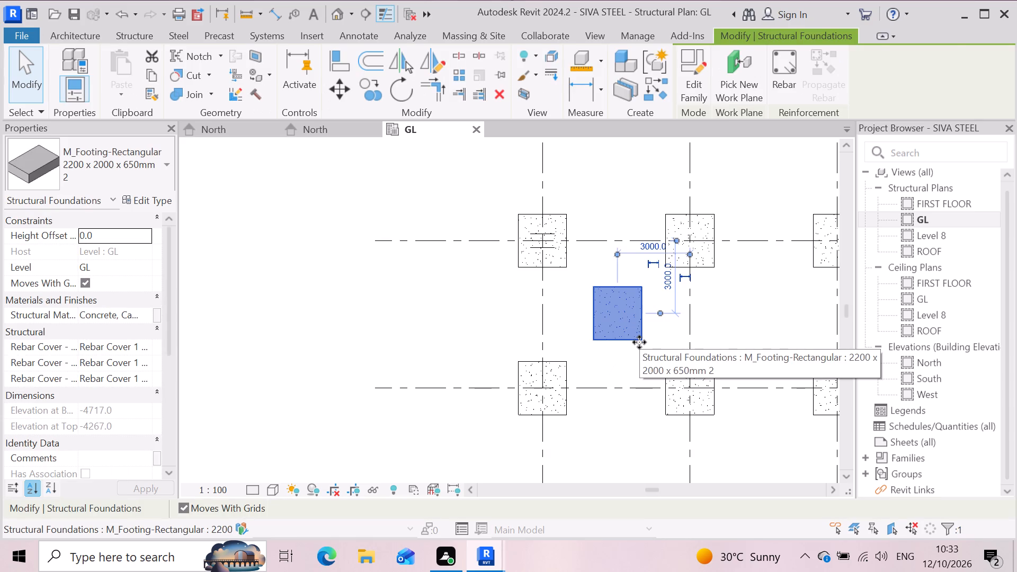
key("Delete")
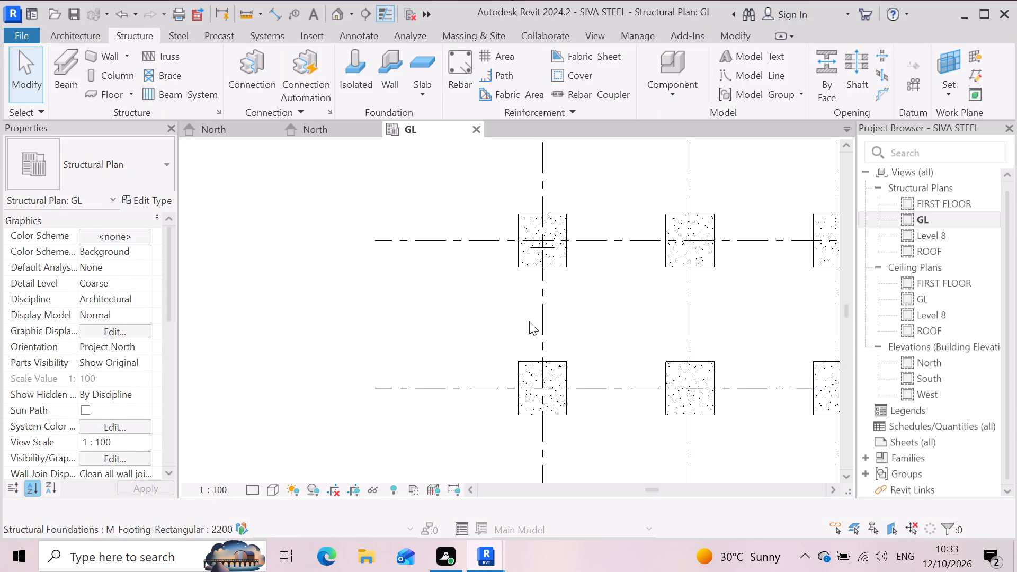
Place UC305x57x100 structural columns at all intersections of the GL plan's grids using At Grids, and end column placement.
scroll(530, 320, "down", 7)
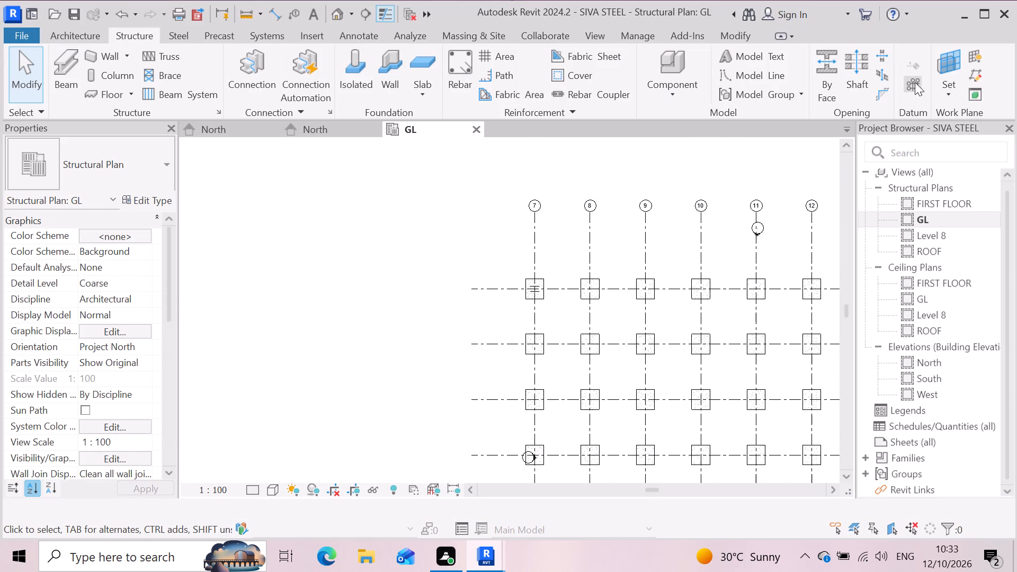
left_click(915, 82)
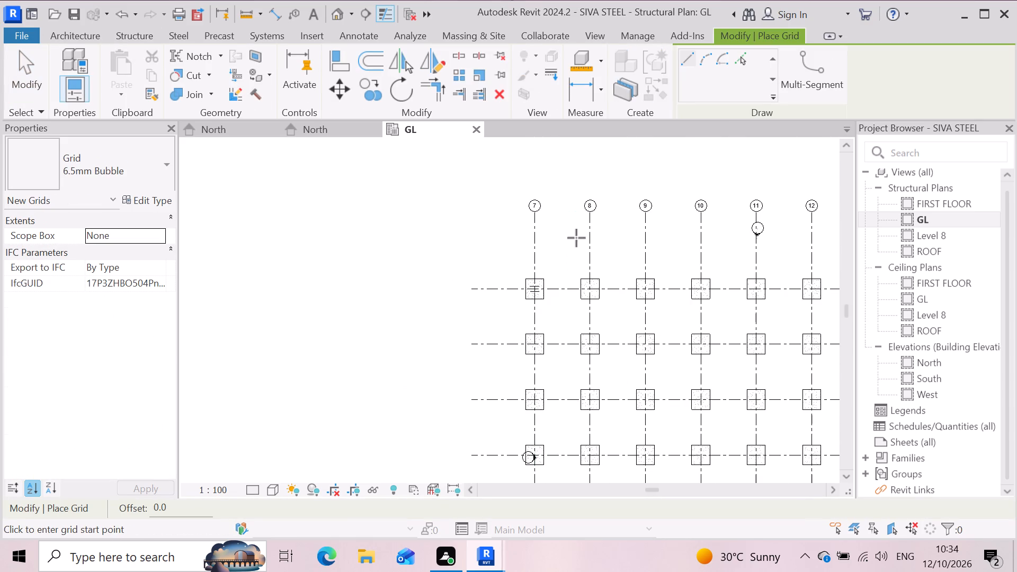
key("Escape")
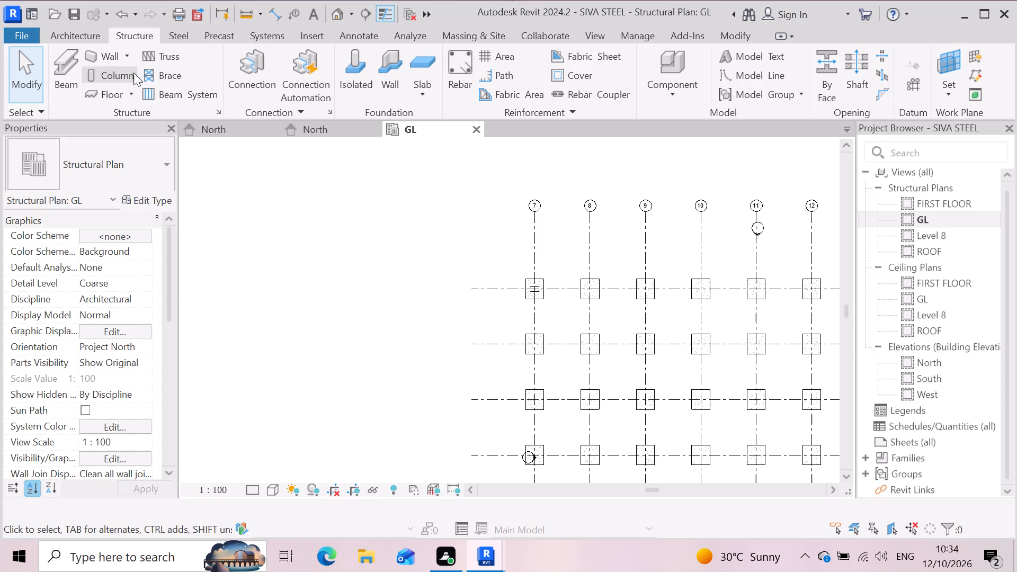
left_click(125, 76)
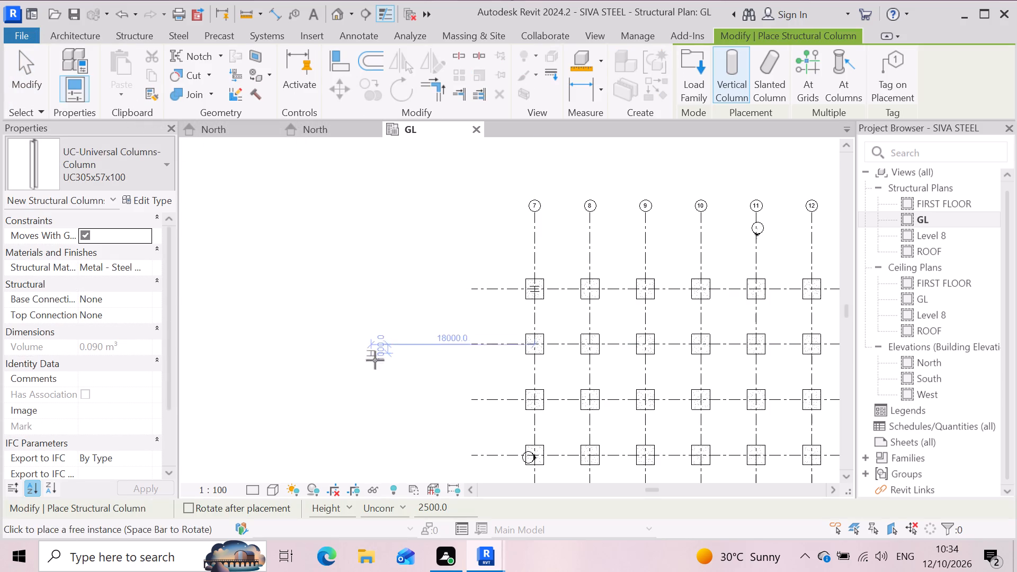
left_click(803, 58)
scroll(504, 306, "down", 6)
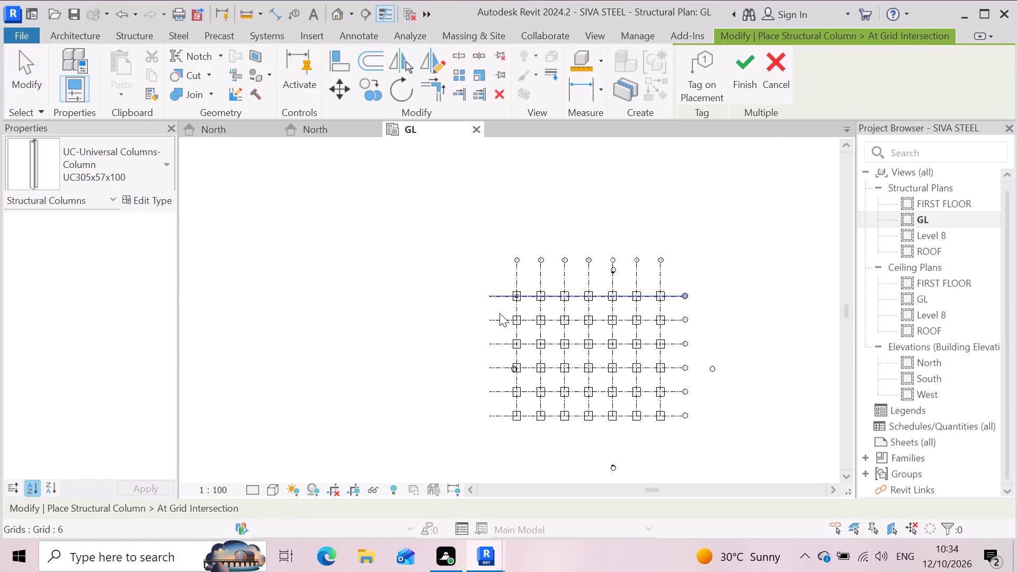
left_click_drag(439, 437, 719, 216)
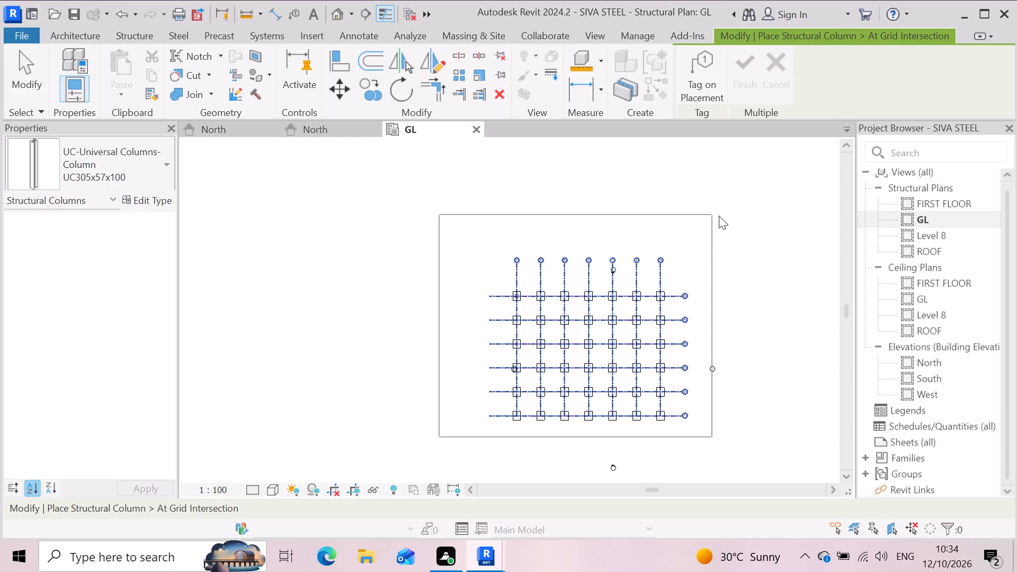
left_click_drag(719, 216, 732, 212)
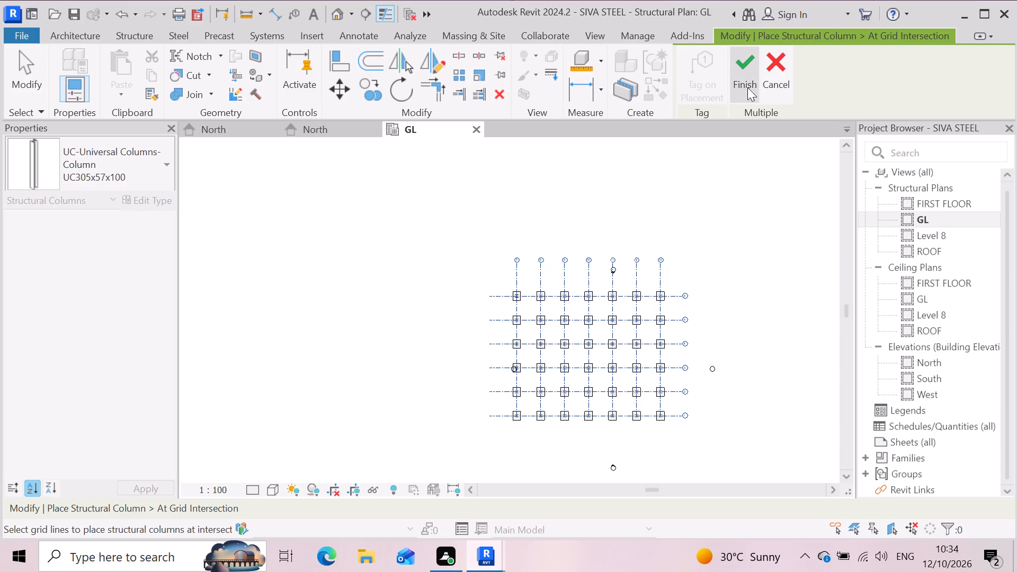
left_click(747, 62)
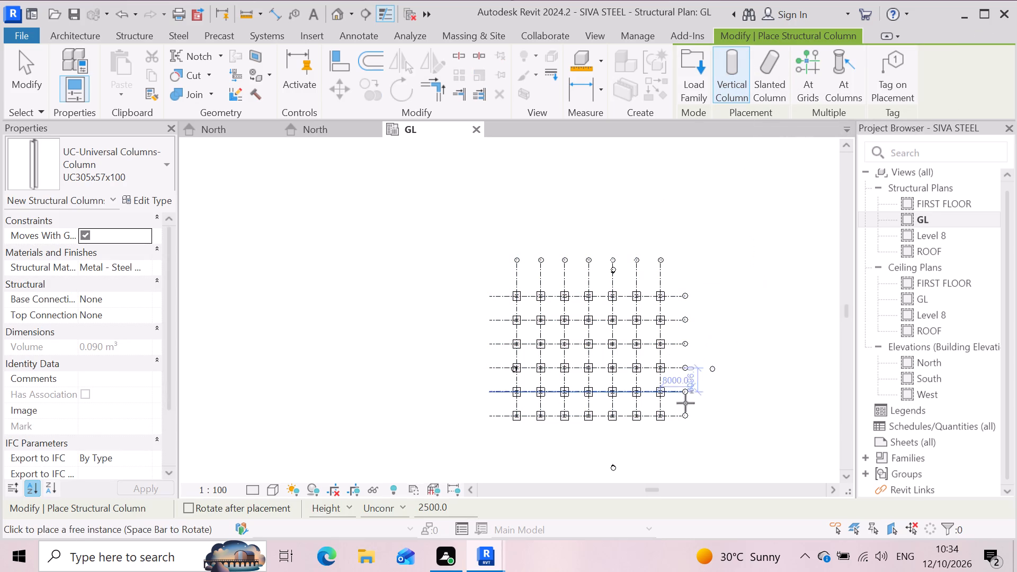
key("Escape")
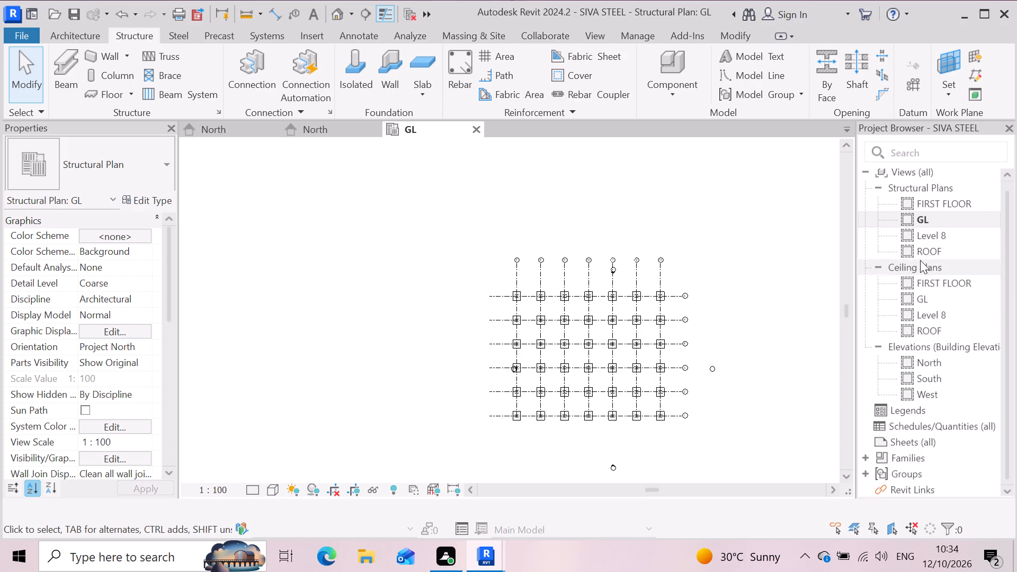
On the FIRST FLOOR structural plan, draw a UB305x165x40 beam along grid 6 from grid 7 to grid 13, about 36576 mm long.
double_click(968, 206)
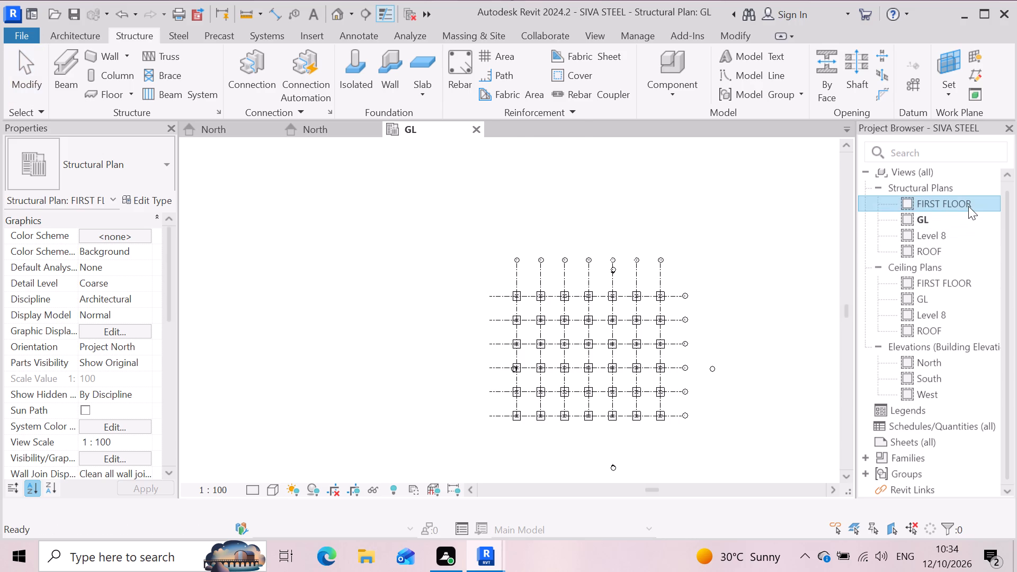
scroll(744, 430, "up", 1)
scroll(426, 320, "down", 1)
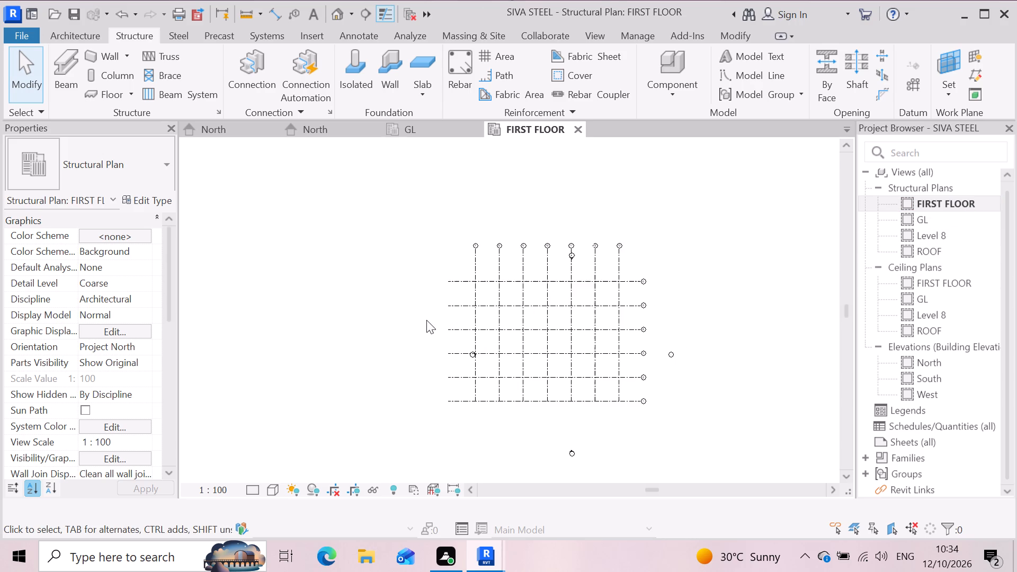
scroll(657, 413, "up", 1)
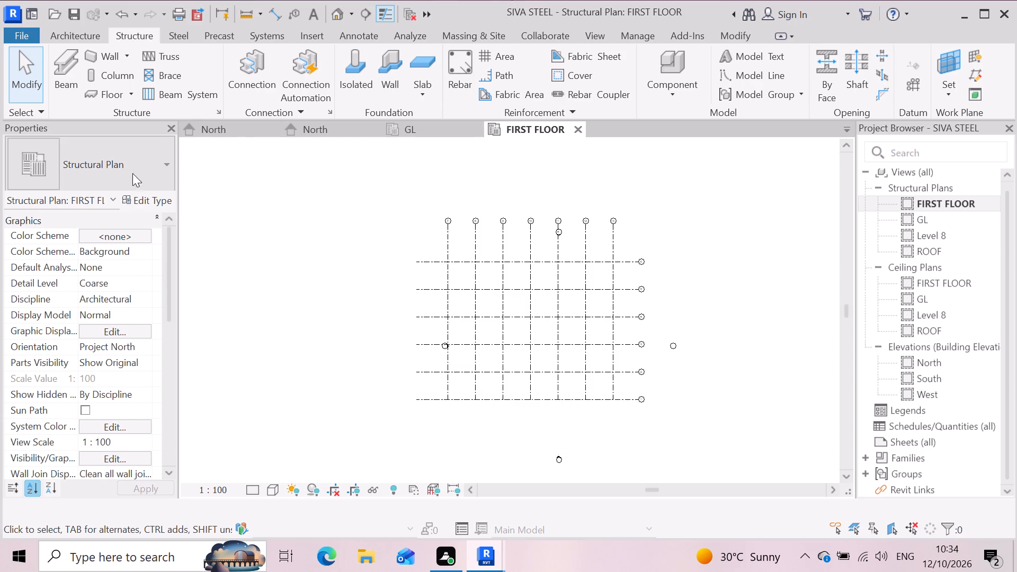
left_click(64, 61)
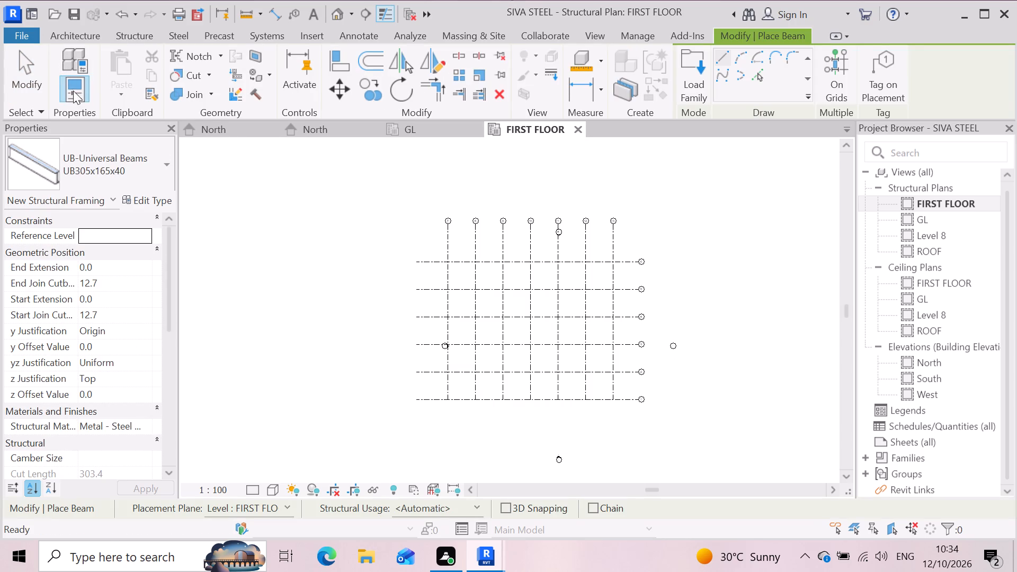
scroll(457, 270, "up", 2)
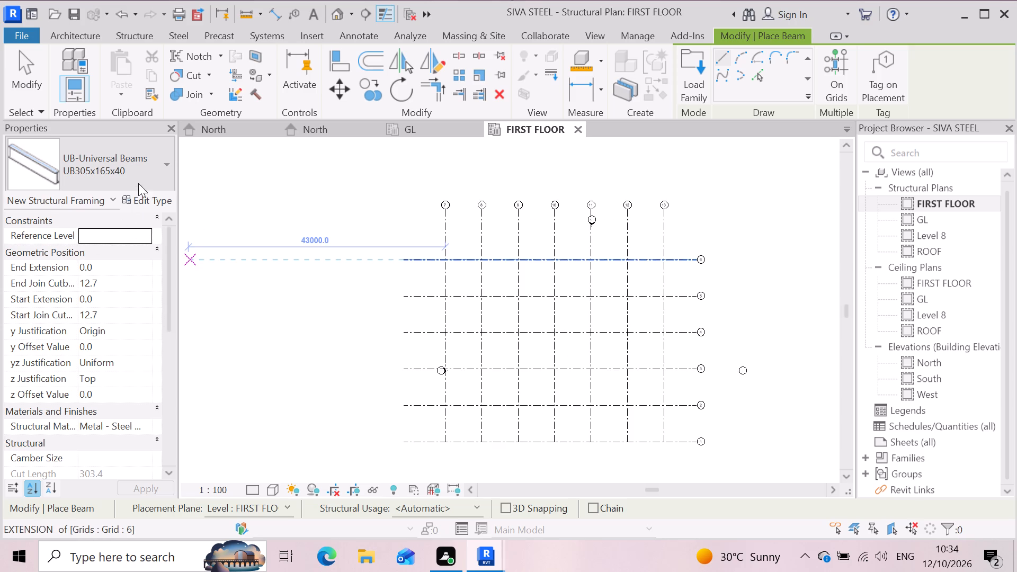
left_click(161, 167)
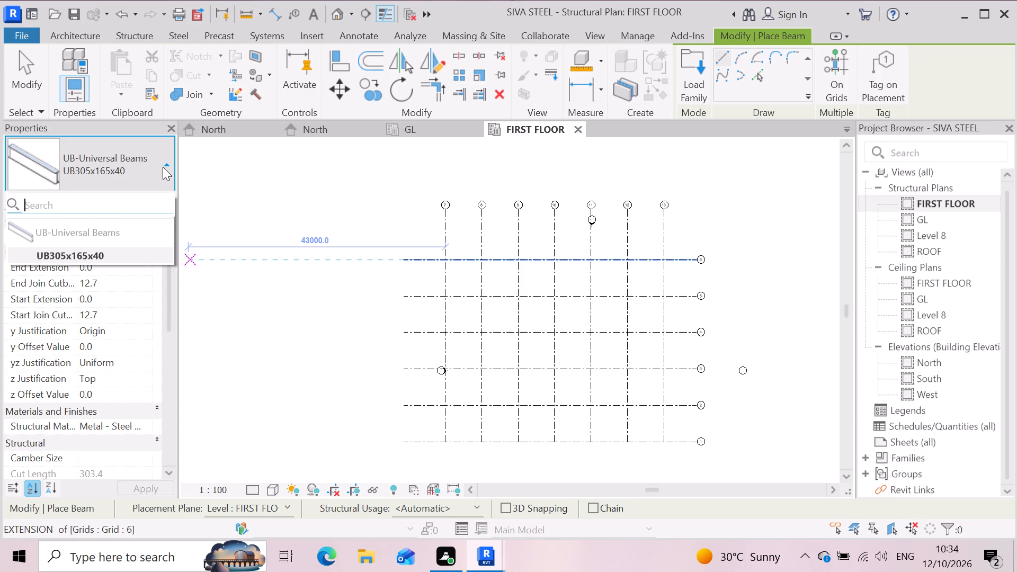
left_click(137, 253)
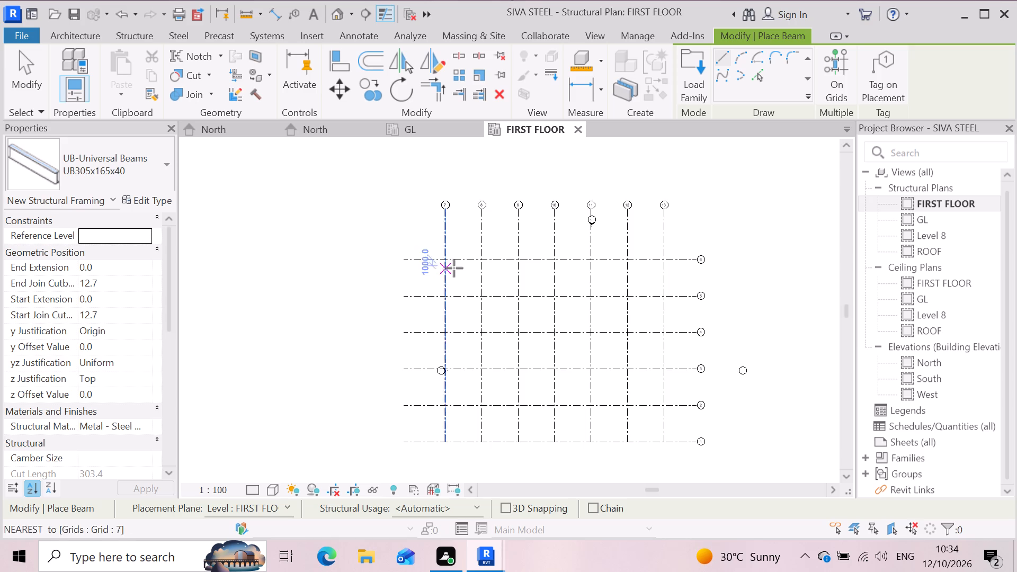
left_click(442, 260)
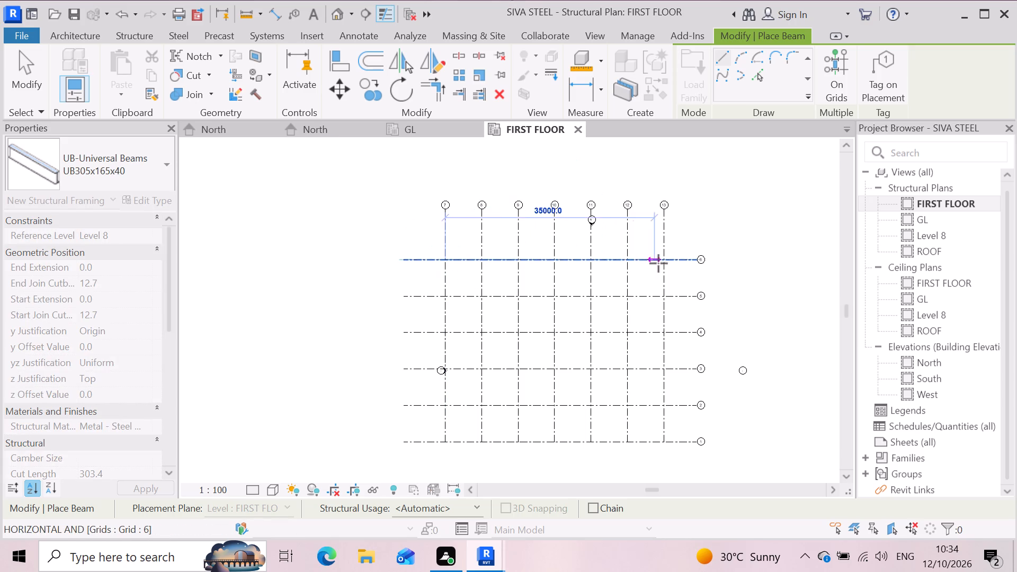
left_click(666, 259)
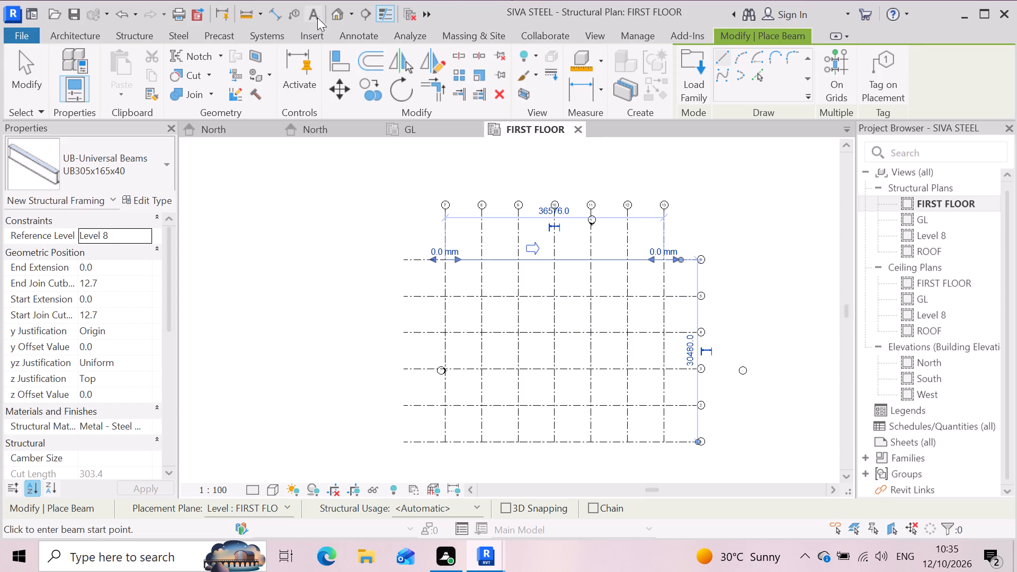
Examine the columns on their footings and the new beam's position in the 3D view.
left_click(334, 15)
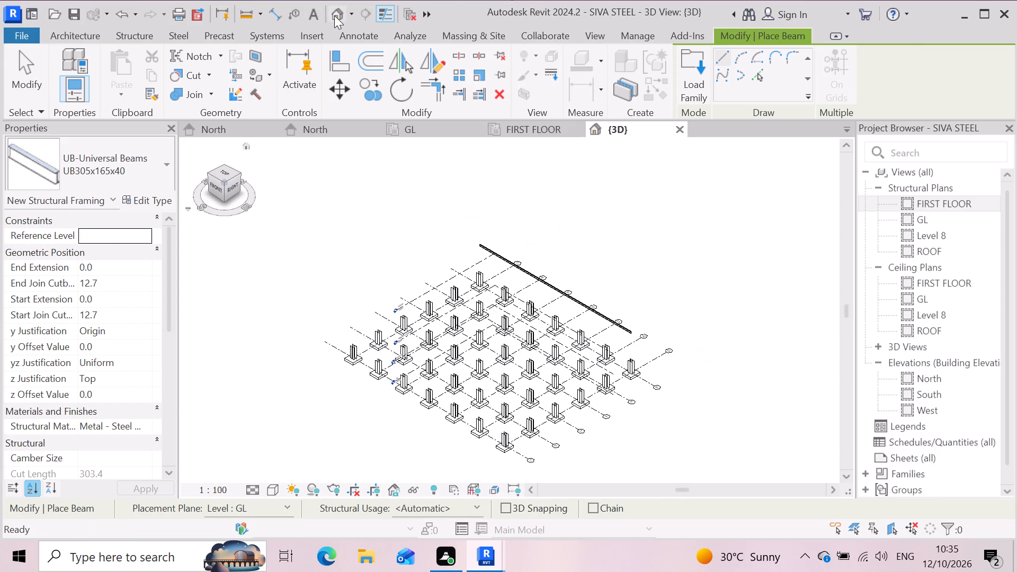
scroll(612, 429, "up", 5)
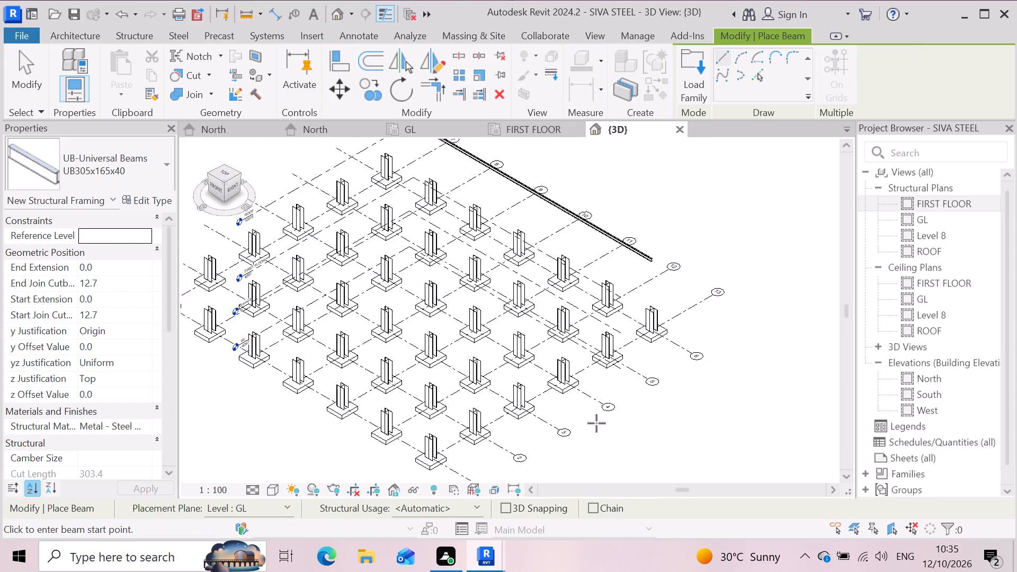
scroll(596, 423, "up", 1)
scroll(550, 414, "up", 6)
scroll(458, 396, "up", 3)
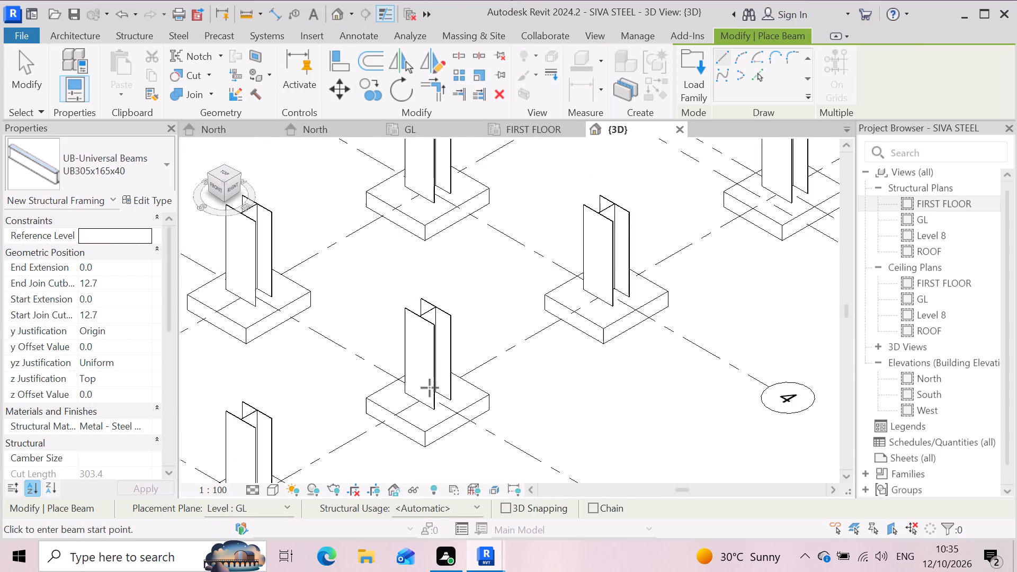
scroll(370, 380, "up", 3)
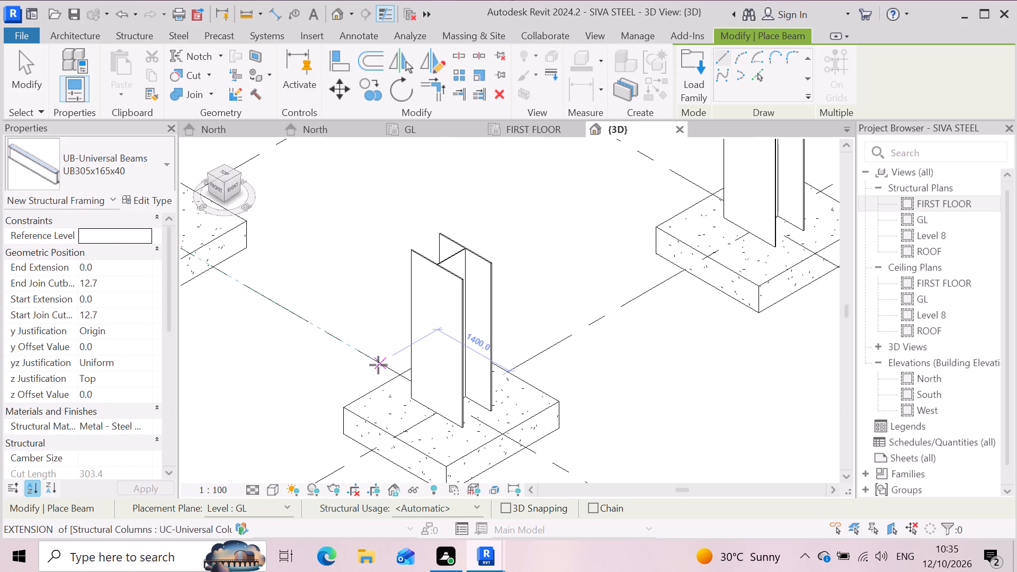
scroll(390, 348, "down", 16)
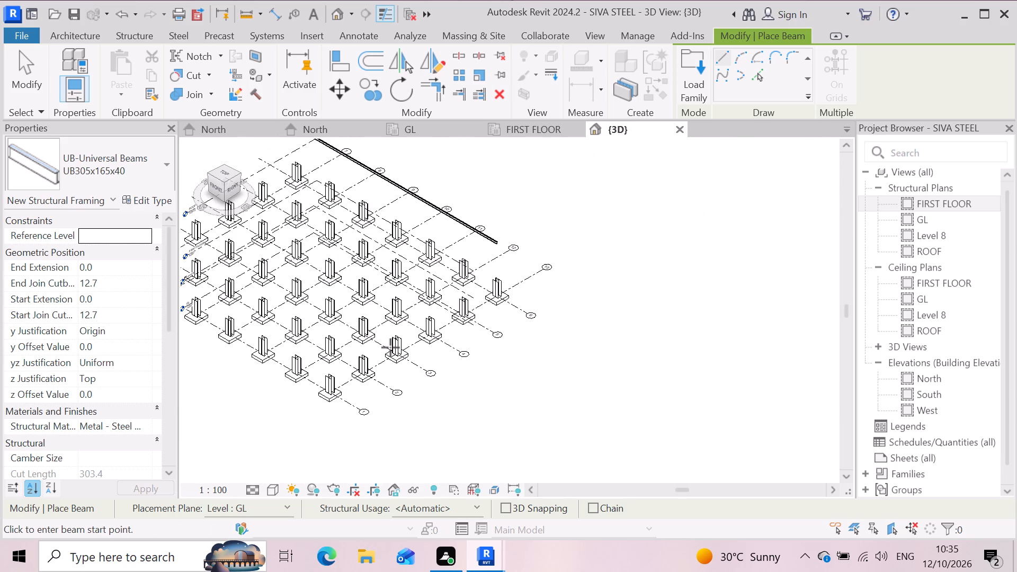
scroll(314, 375, "up", 13)
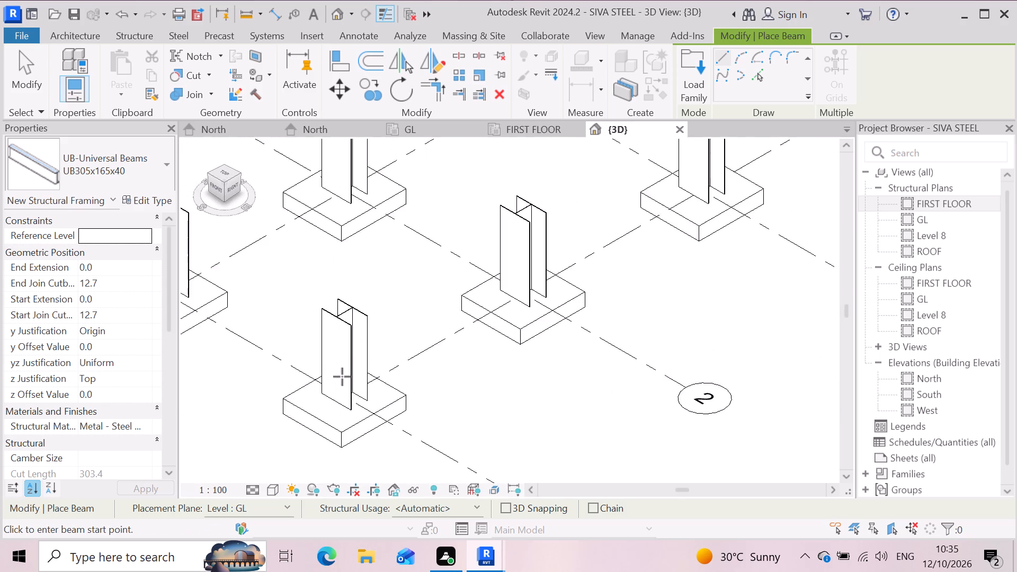
scroll(342, 377, "up", 6)
scroll(346, 312, "up", 4)
scroll(347, 311, "down", 6)
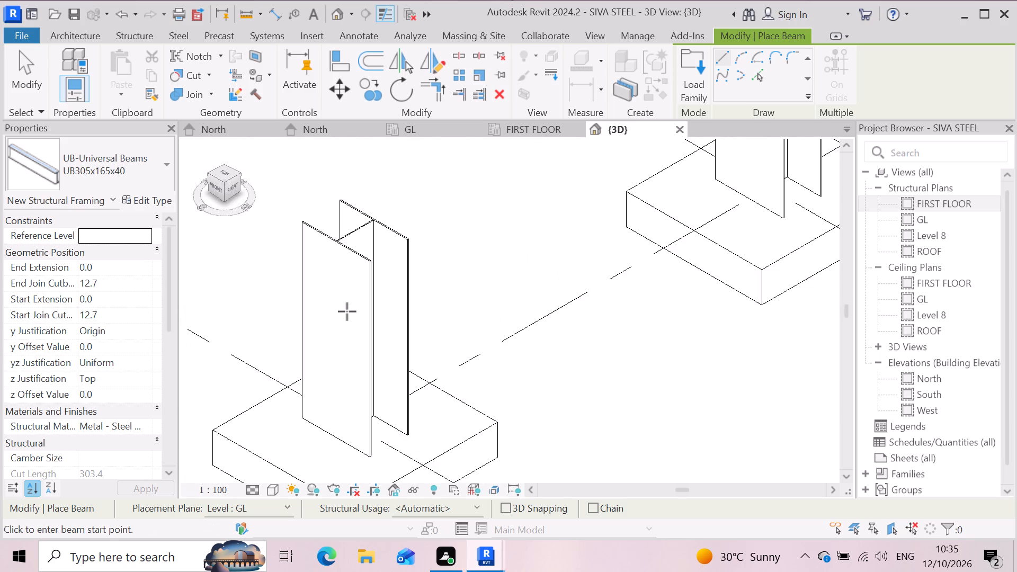
scroll(347, 311, "down", 20)
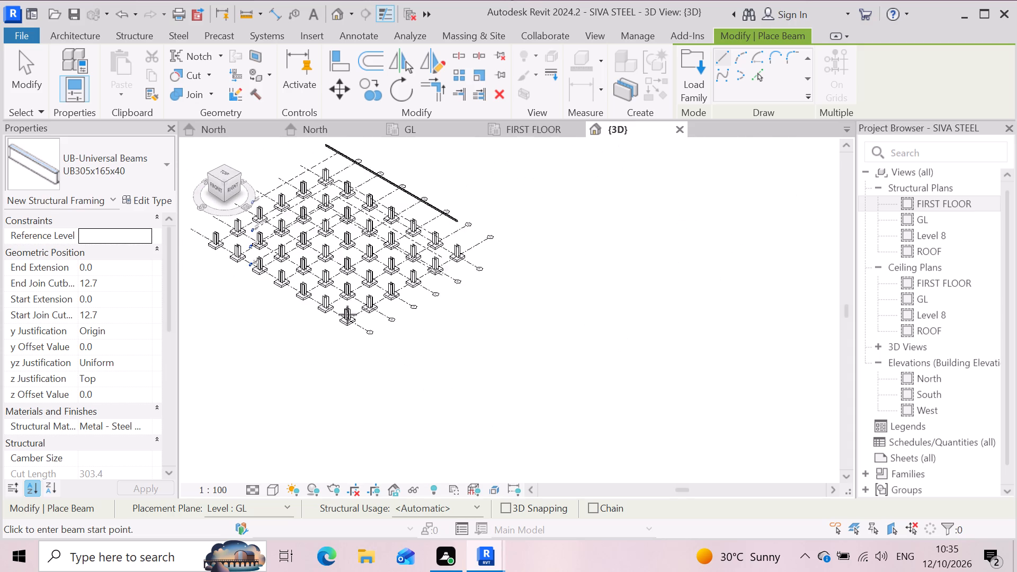
Examine the end of the first-floor beam against the columns and footings in the 3D view.
scroll(347, 315, "down", 4)
scroll(394, 243, "up", 11)
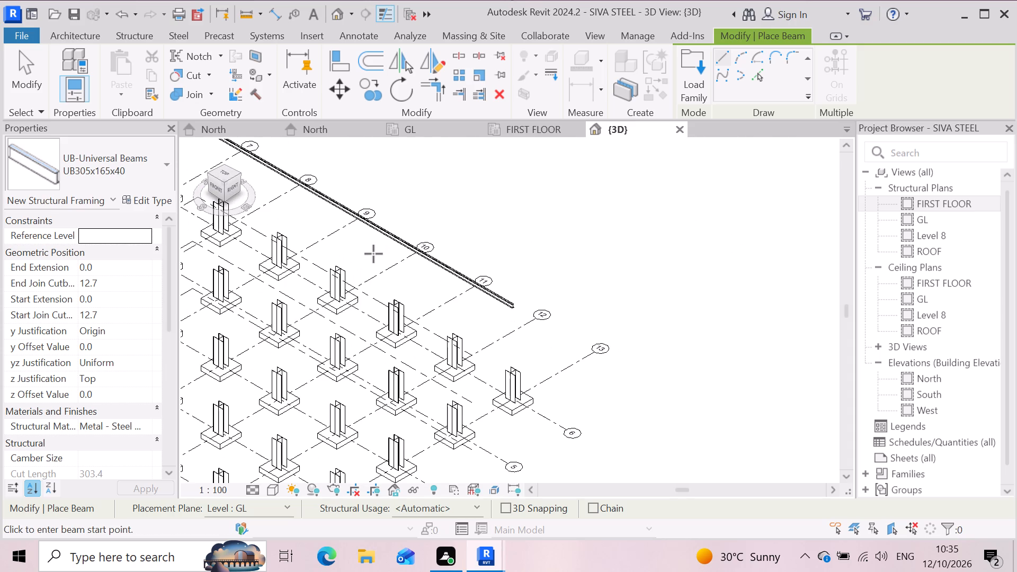
scroll(493, 309, "up", 4)
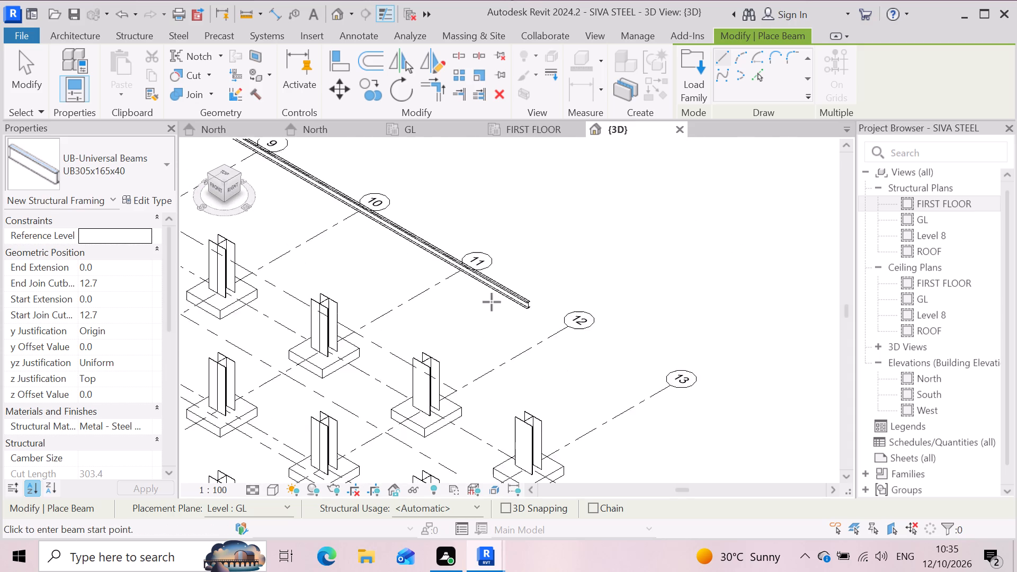
scroll(492, 302, "up", 6)
scroll(495, 291, "down", 7)
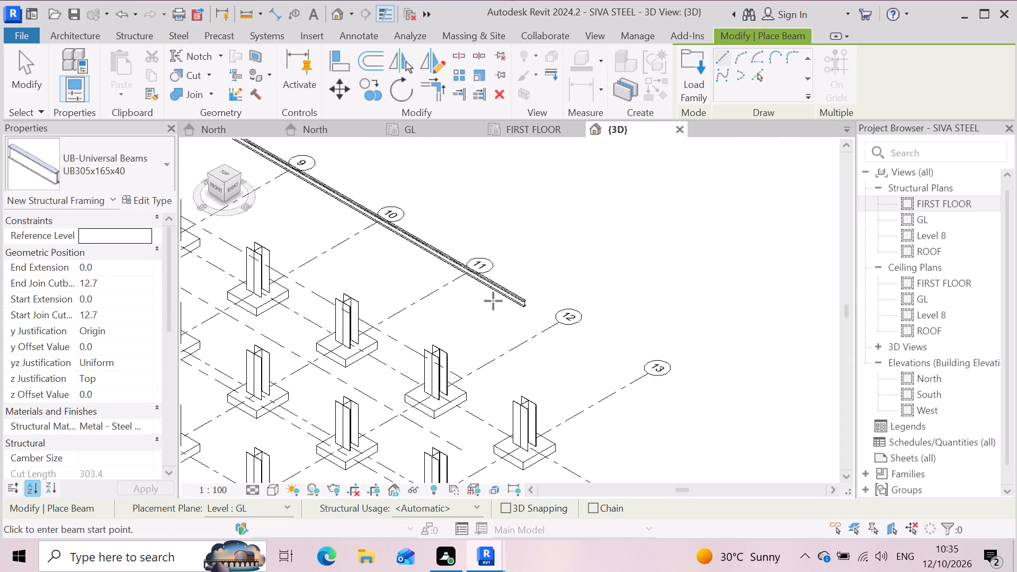
scroll(493, 301, "down", 11)
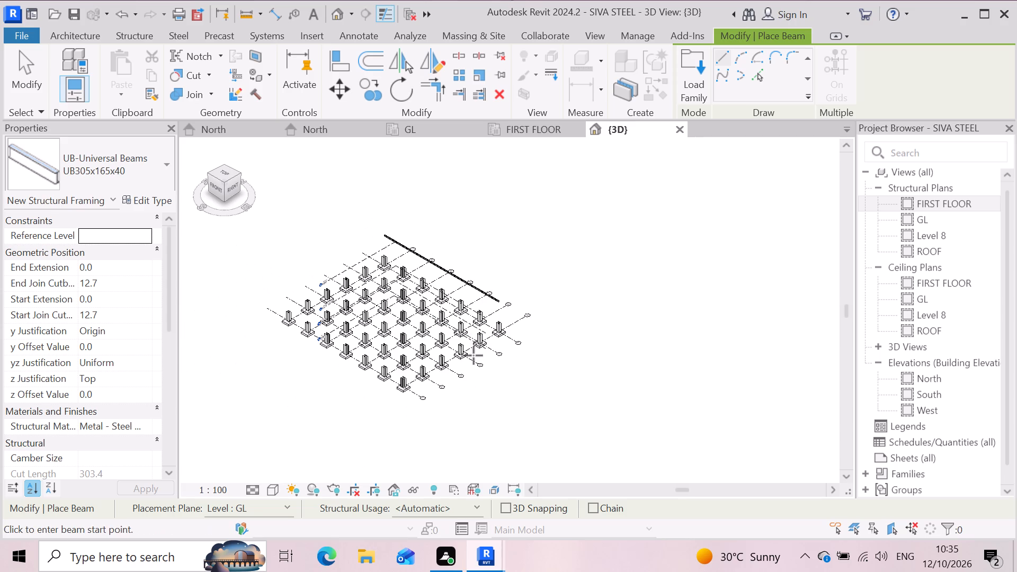
Undo the first-floor beam, the At Grids column placement and the stray footing's deletion, returning to the footings on the GL plan.
key("ctrl+z")
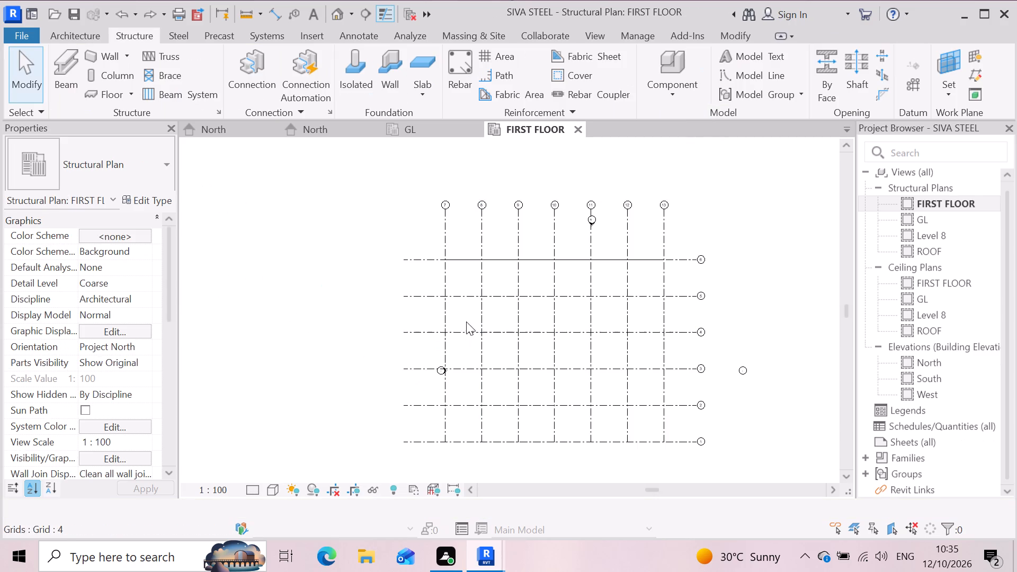
left_click(435, 131)
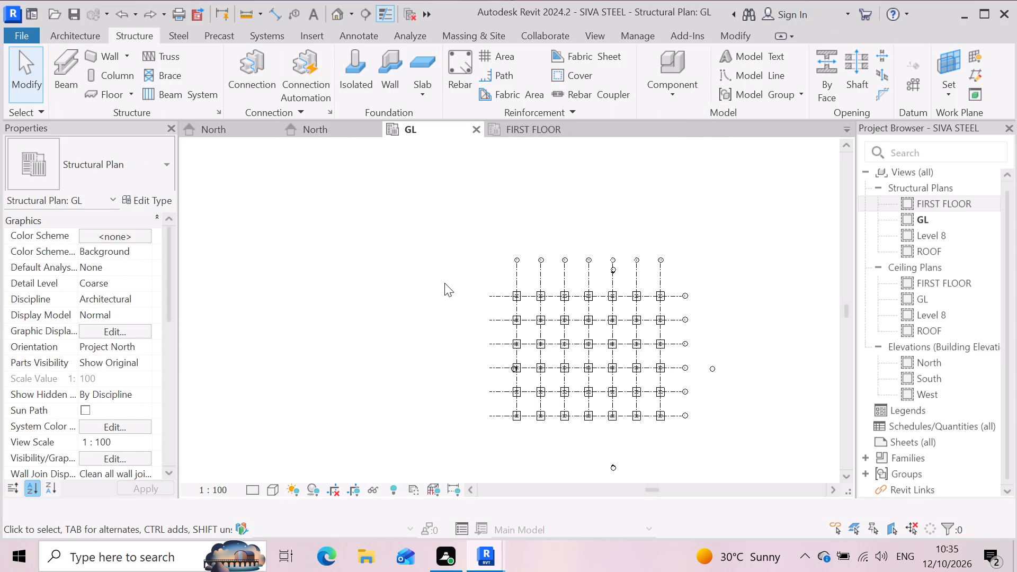
scroll(441, 277, "down", 2)
scroll(481, 380, "up", 4)
scroll(497, 194, "up", 9)
scroll(523, 253, "up", 3)
scroll(442, 256, "down", 3)
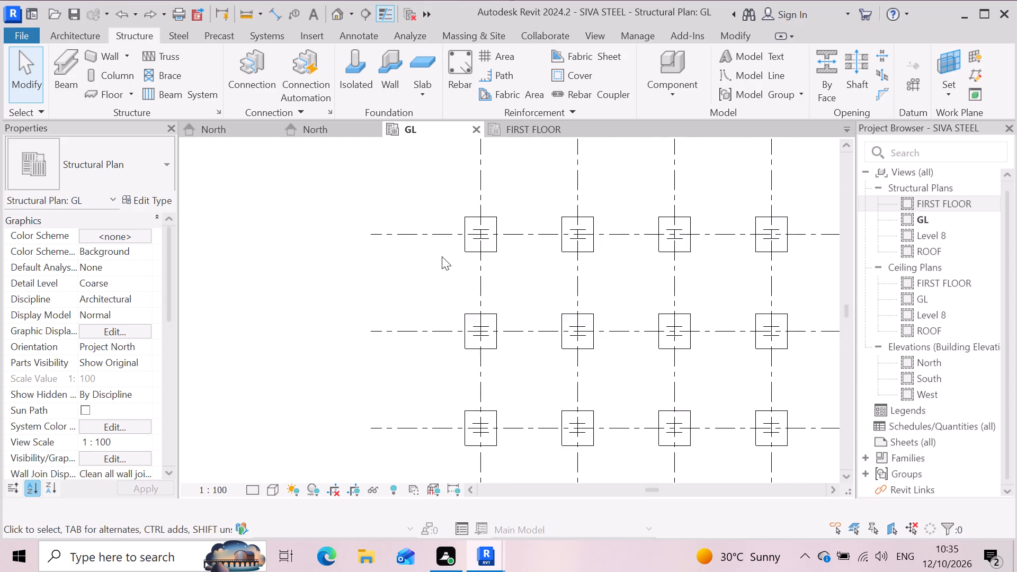
scroll(442, 256, "down", 10)
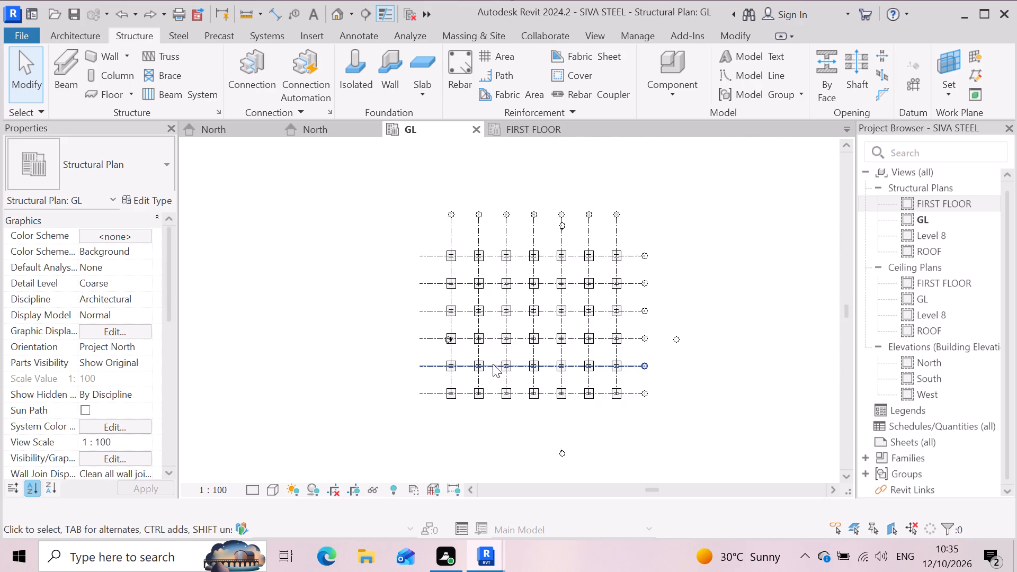
key("ctrl+z")
key("ctrl+z")
key("ctrl+z")
key("ctrl+z")
key("ctrl+z")
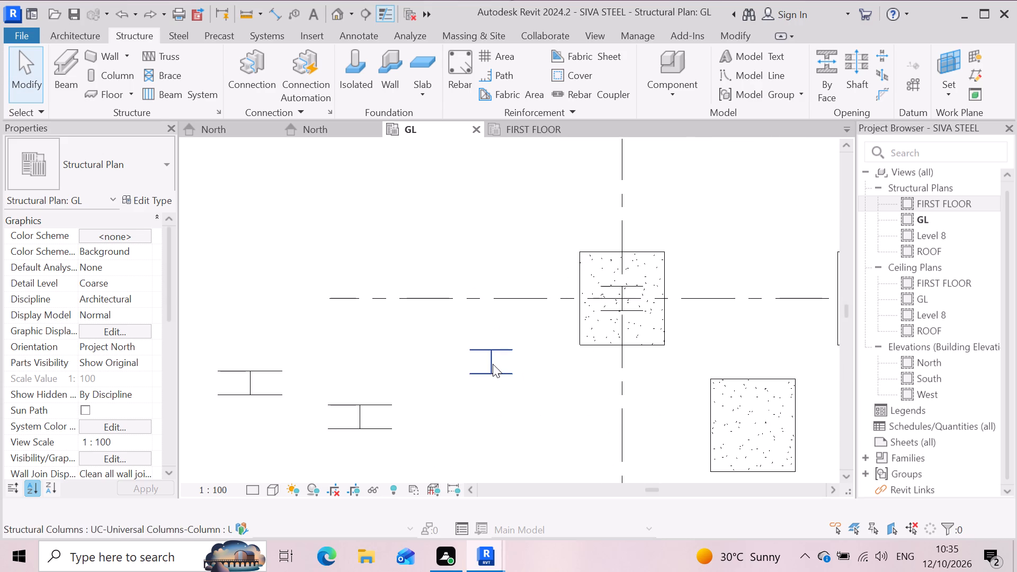
key("ctrl+z")
key("ctrl+z")
key("ctrl+z")
type("ZZ")
scroll(436, 357, "down", 6)
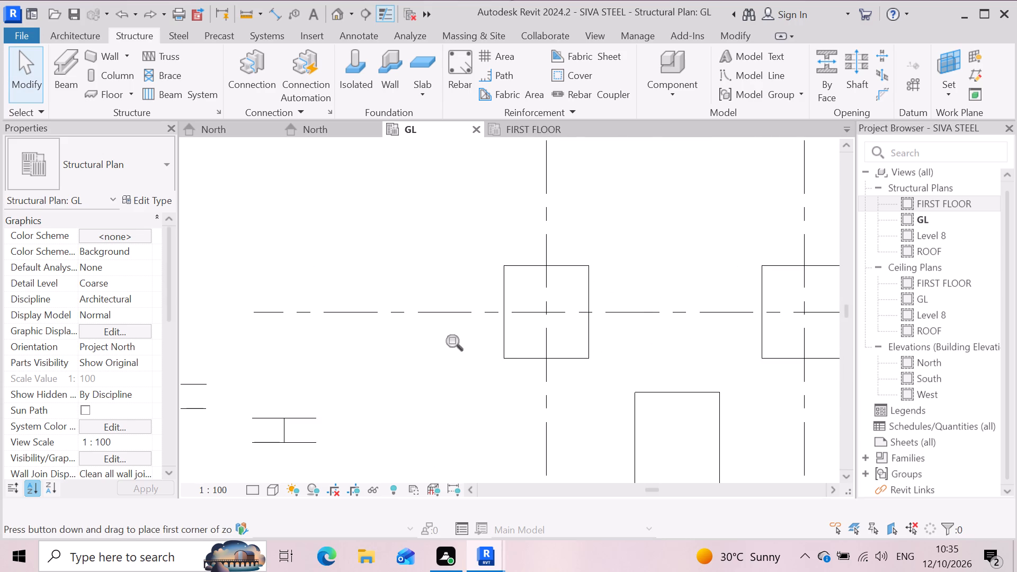
scroll(445, 333, "down", 14)
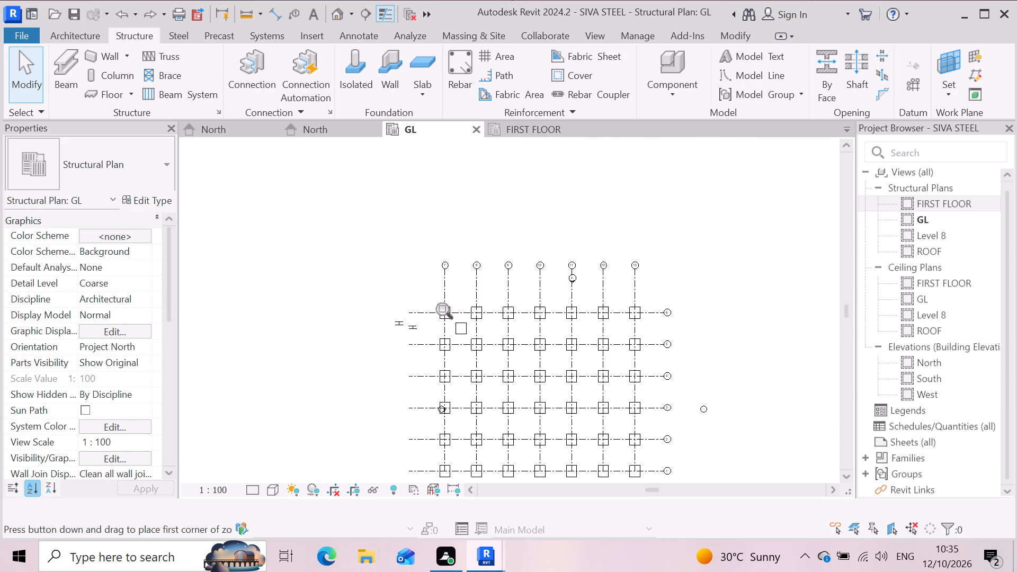
scroll(426, 337, "up", 5)
key("Escape")
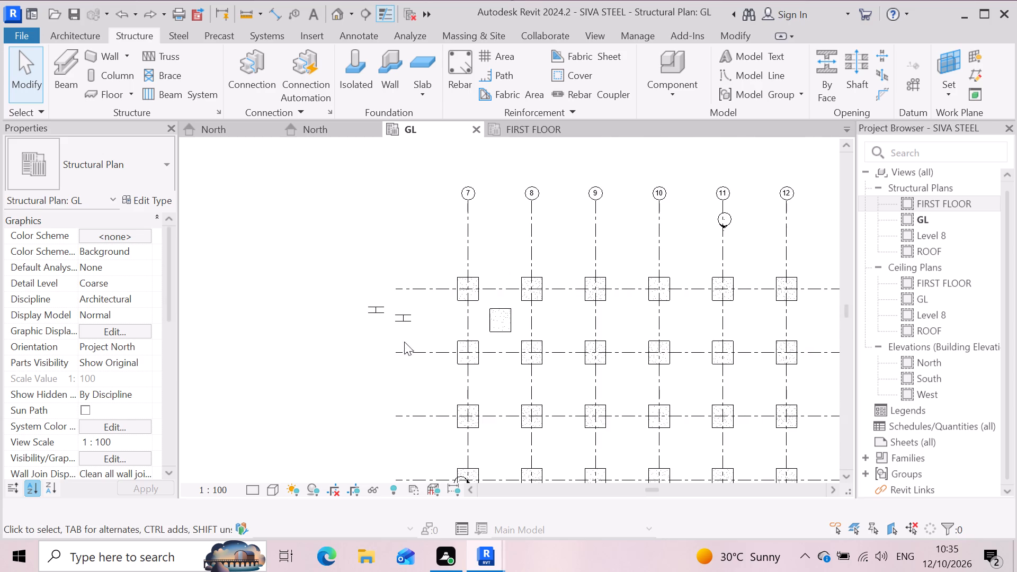
Delete the two stray UC305x57x152 columns outside grid 7 and the off-grid footing between grids 7 and 8.
left_click(405, 316)
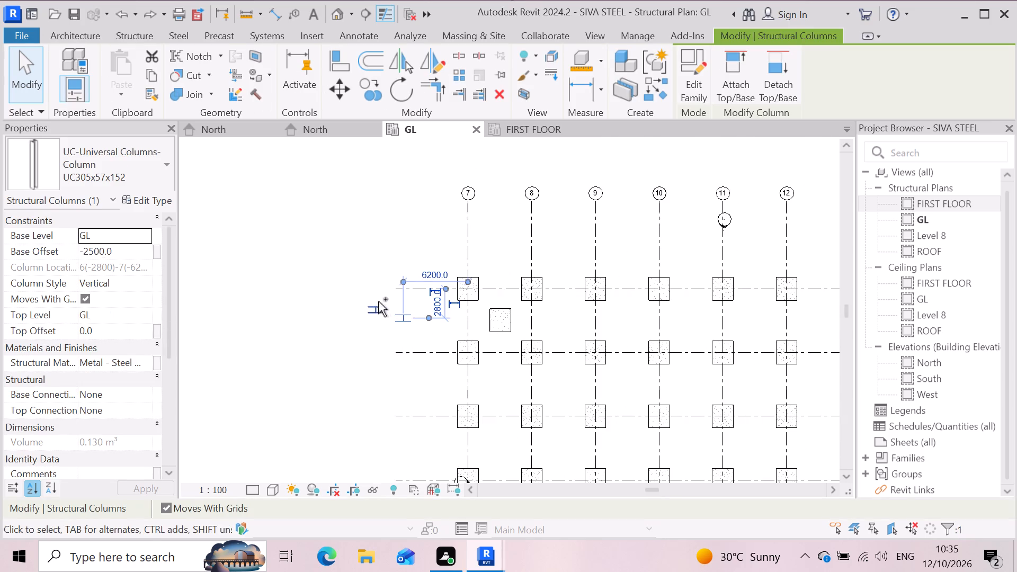
left_click(377, 309, "ctrl")
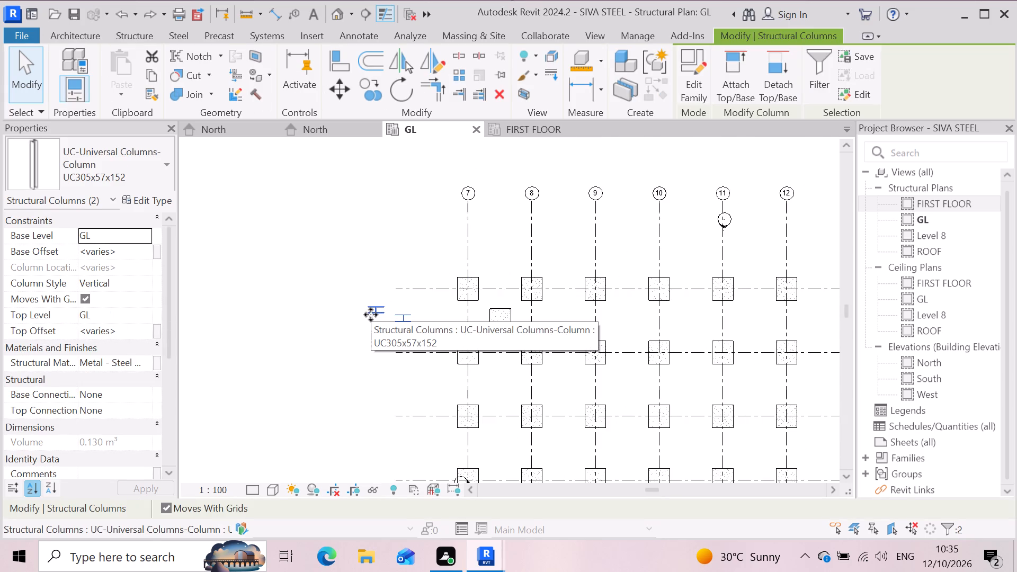
key("Delete")
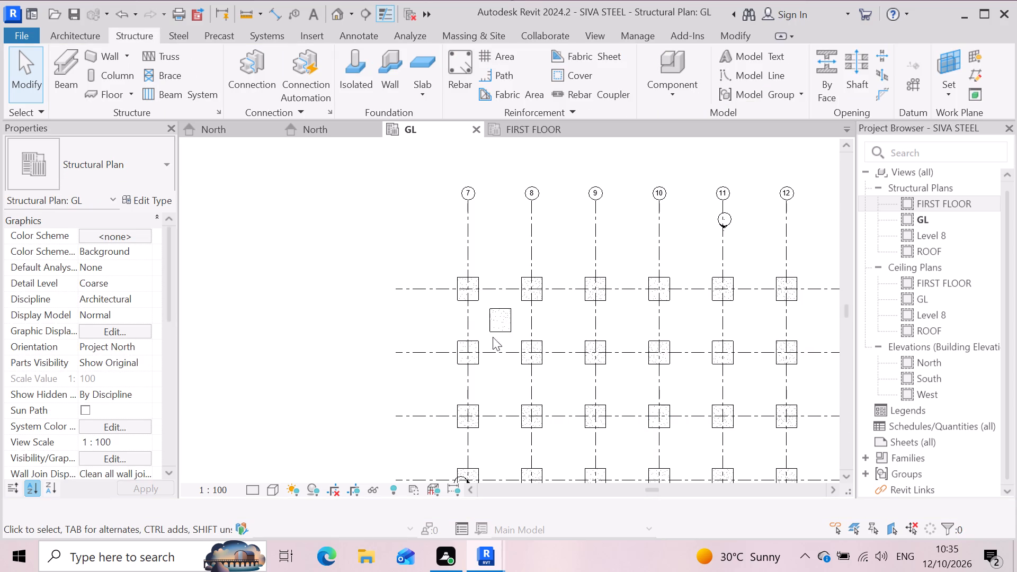
left_click(489, 324)
key("Delete")
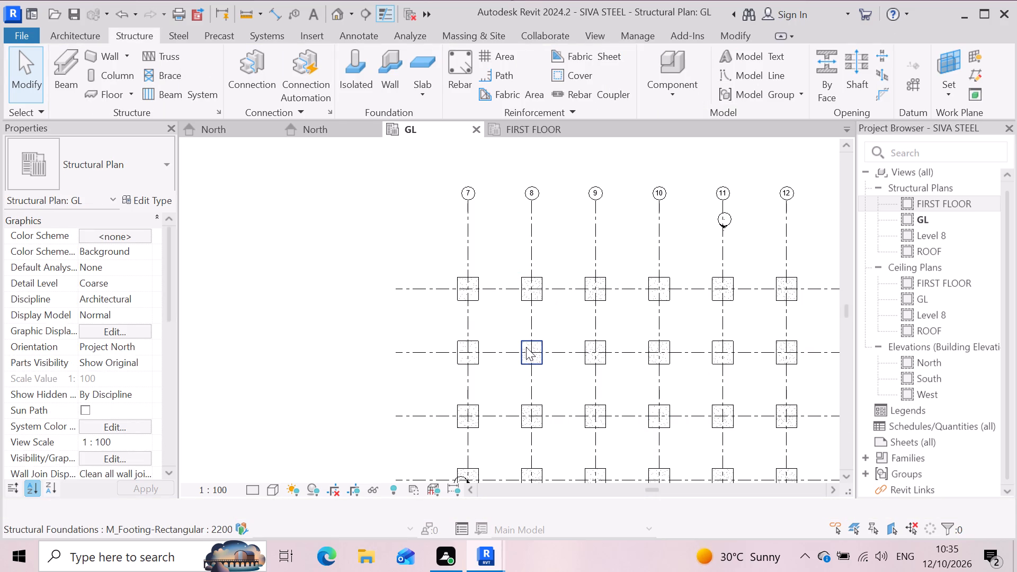
Start structural column placement and browse the US family library's Structural Columns > Steel folder for a column family to load.
scroll(471, 338, "down", 4)
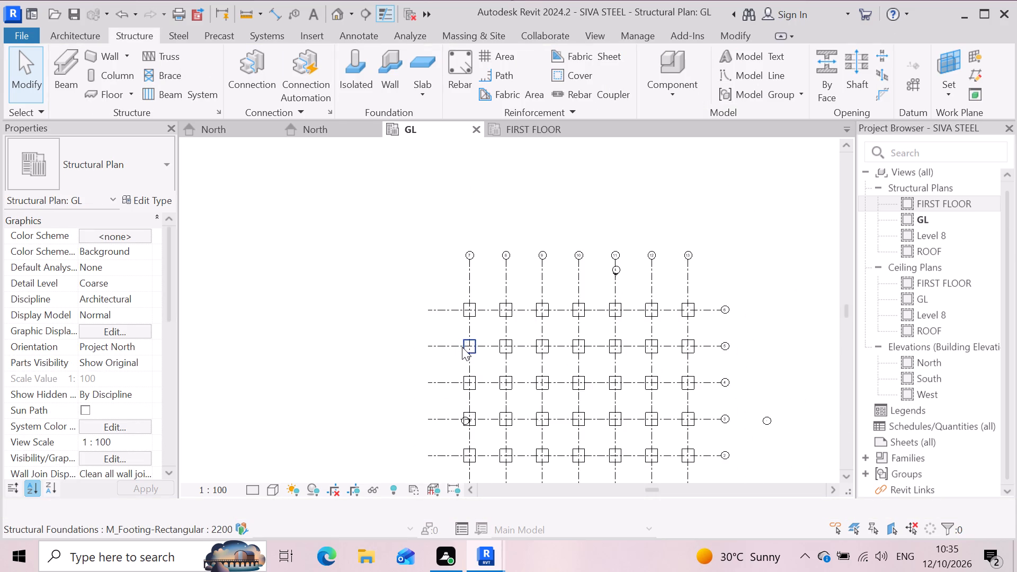
scroll(463, 344, "down", 3)
scroll(534, 383, "up", 2)
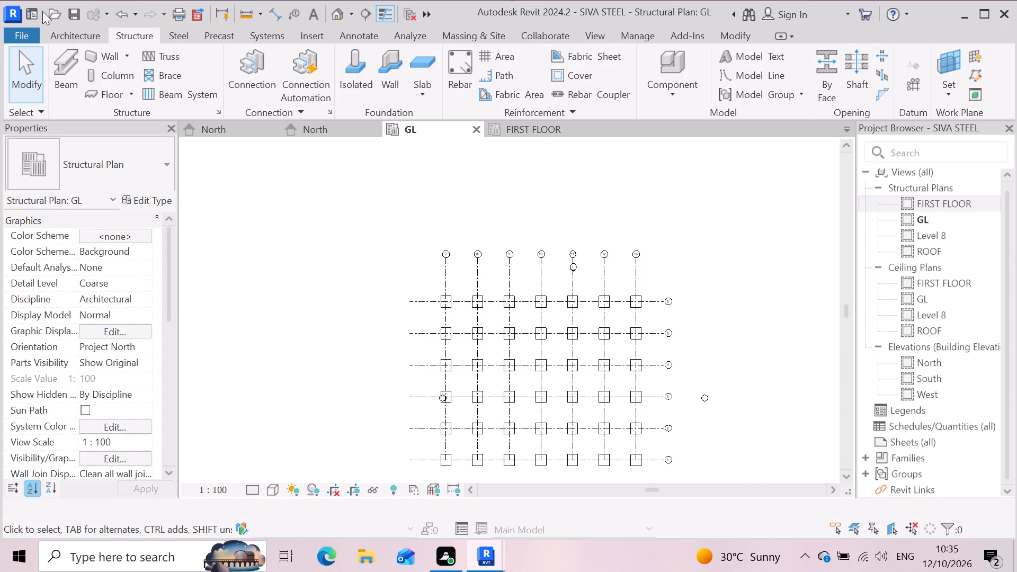
left_click(127, 71)
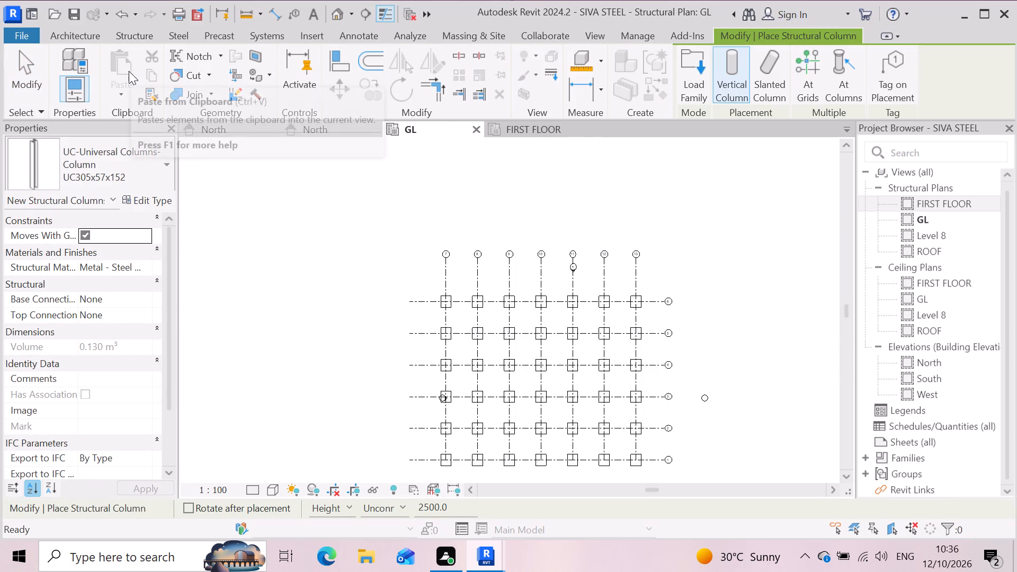
left_click(689, 58)
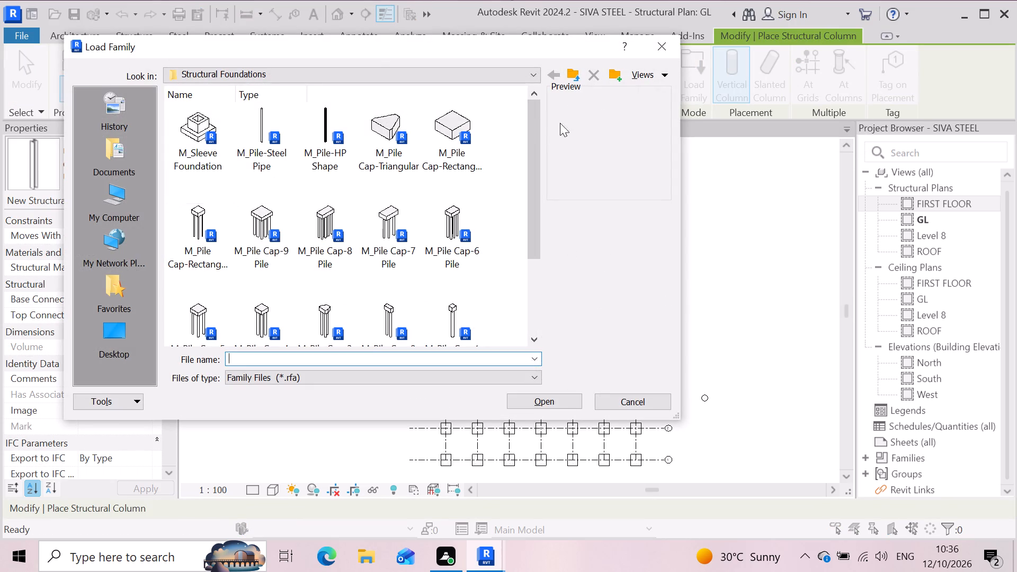
scroll(414, 176, "down", 8)
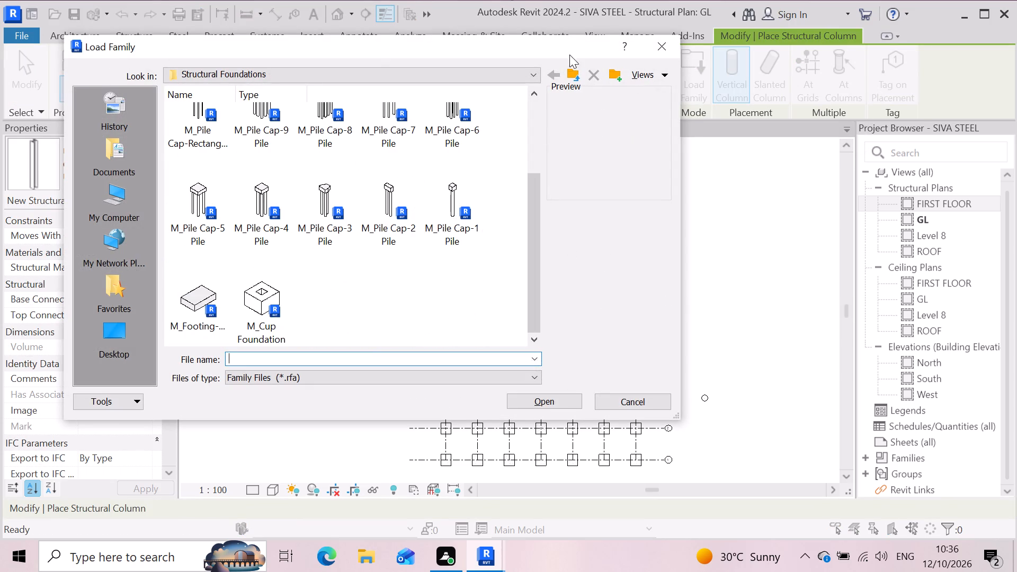
left_click(573, 71)
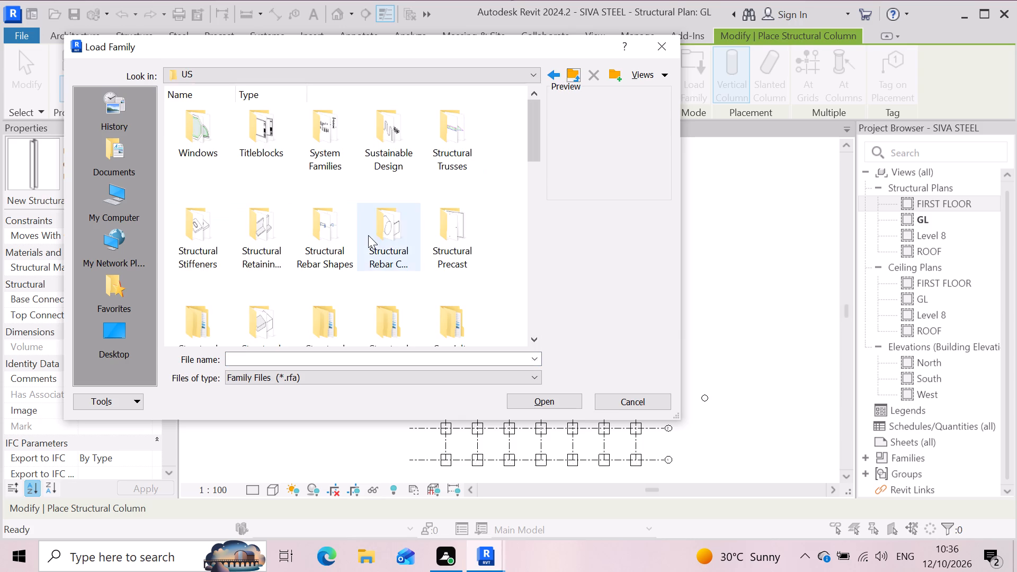
scroll(368, 235, "down", 6)
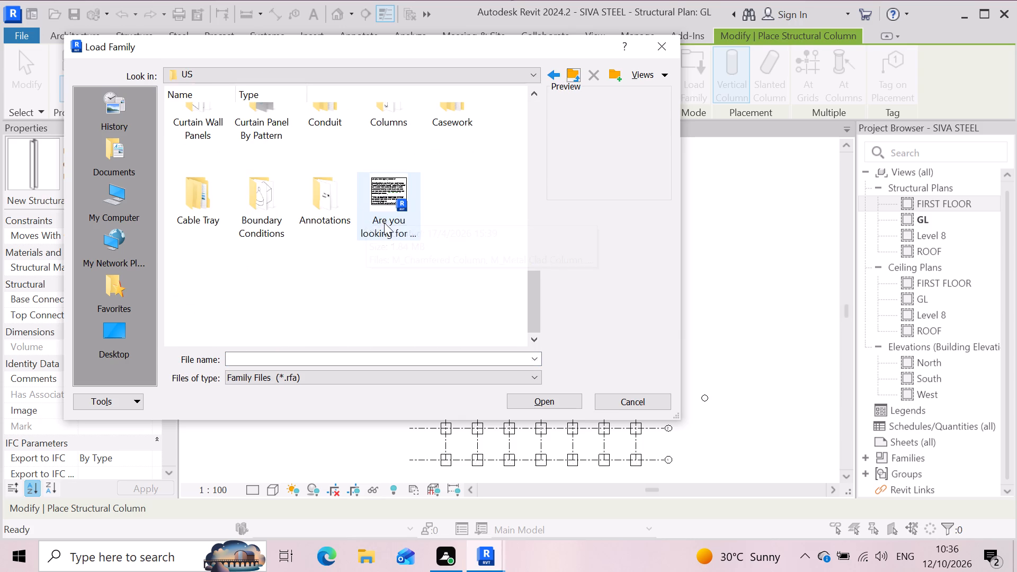
scroll(385, 222, "up", 2)
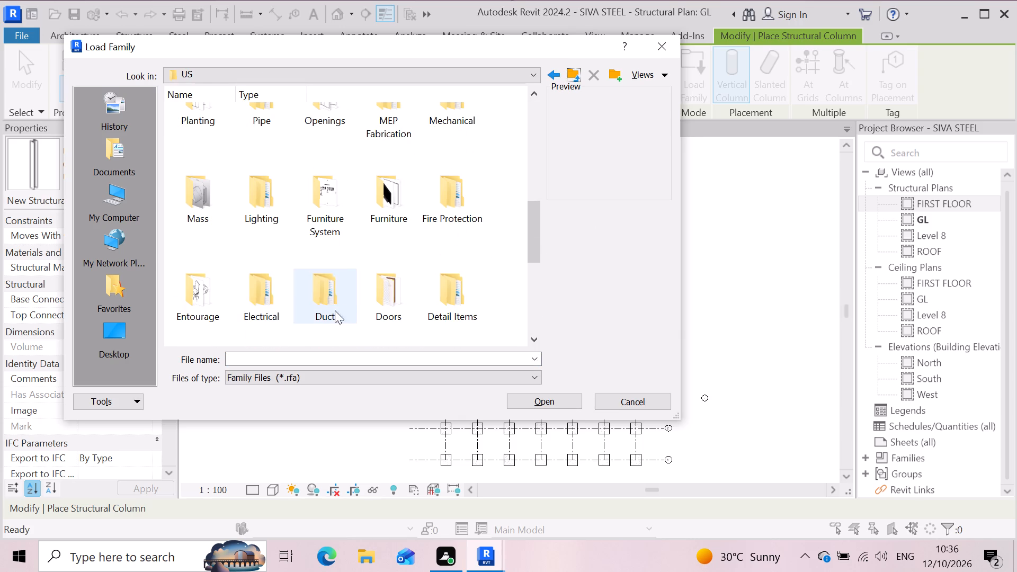
scroll(361, 301, "up", 4)
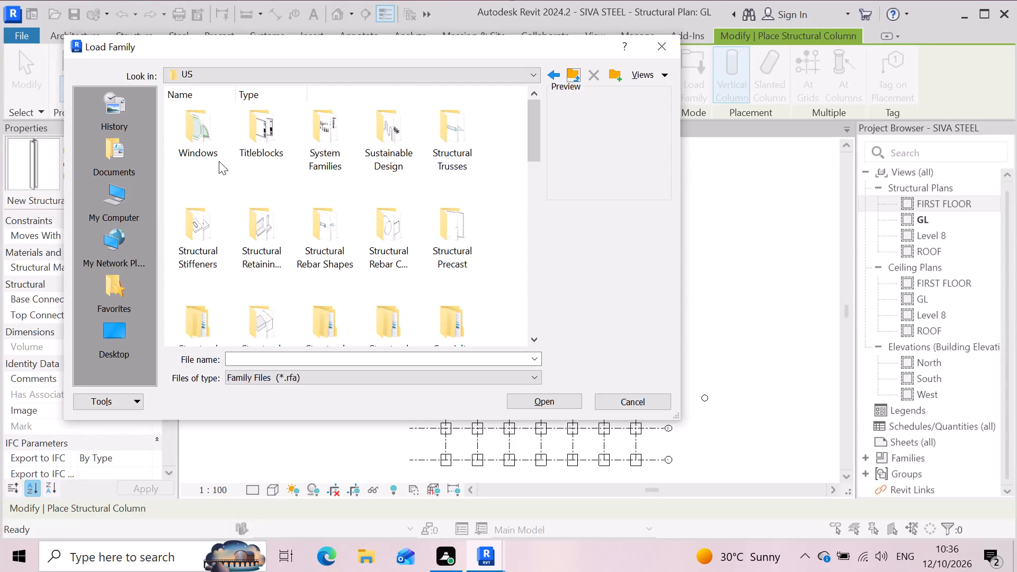
scroll(453, 224, "down", 2)
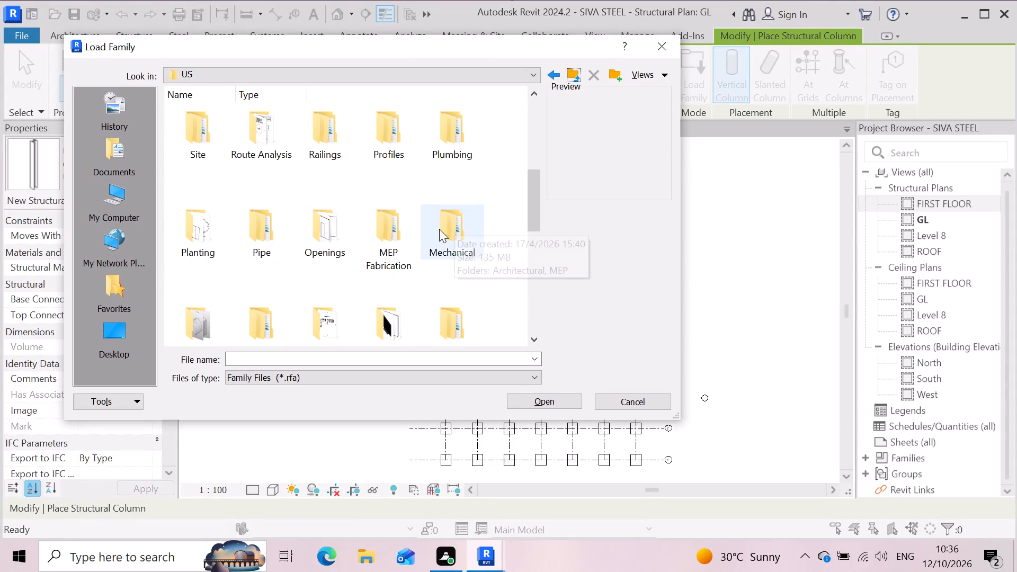
left_click(573, 74)
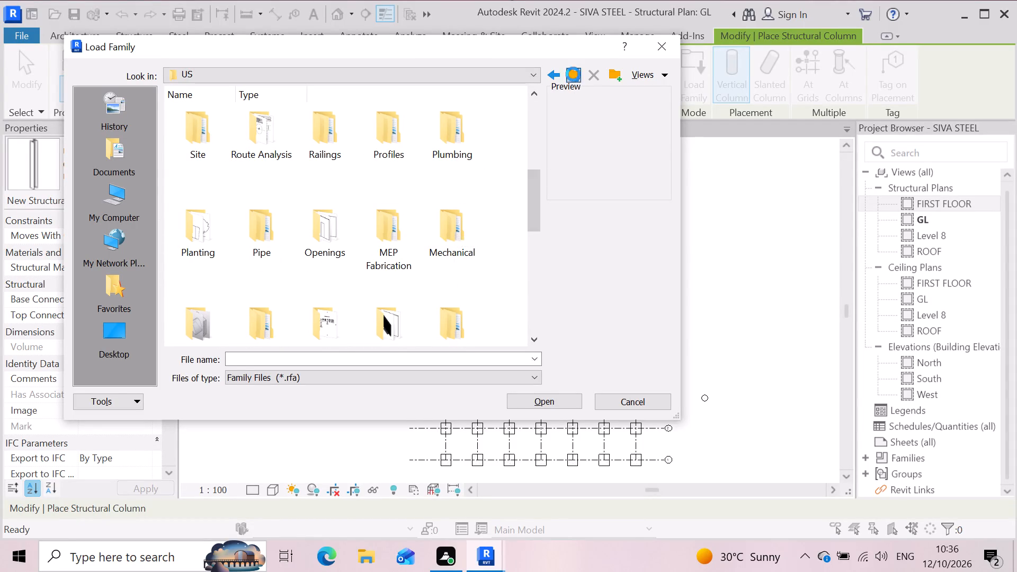
left_click(207, 122)
left_click(210, 121)
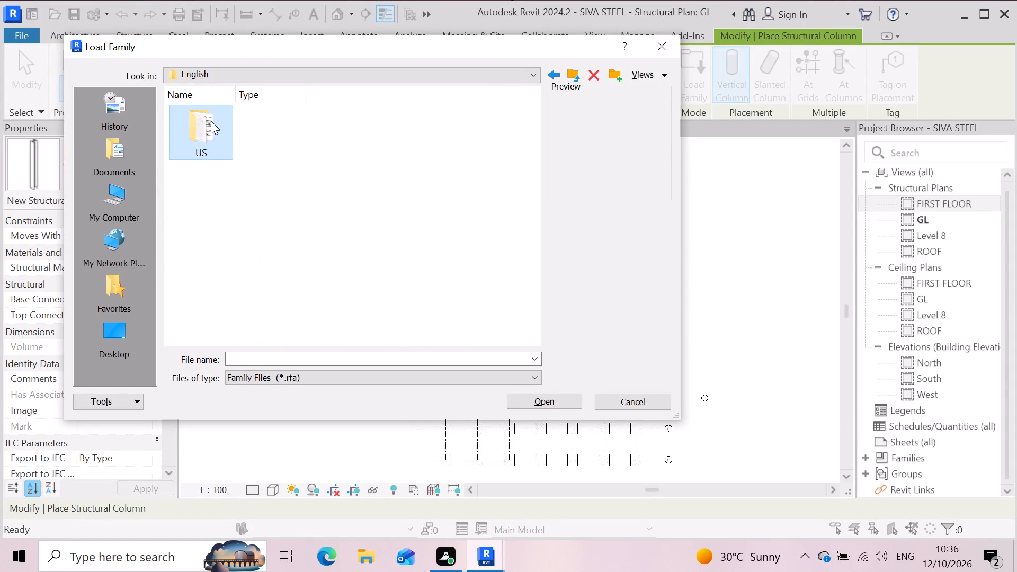
double_click(198, 135)
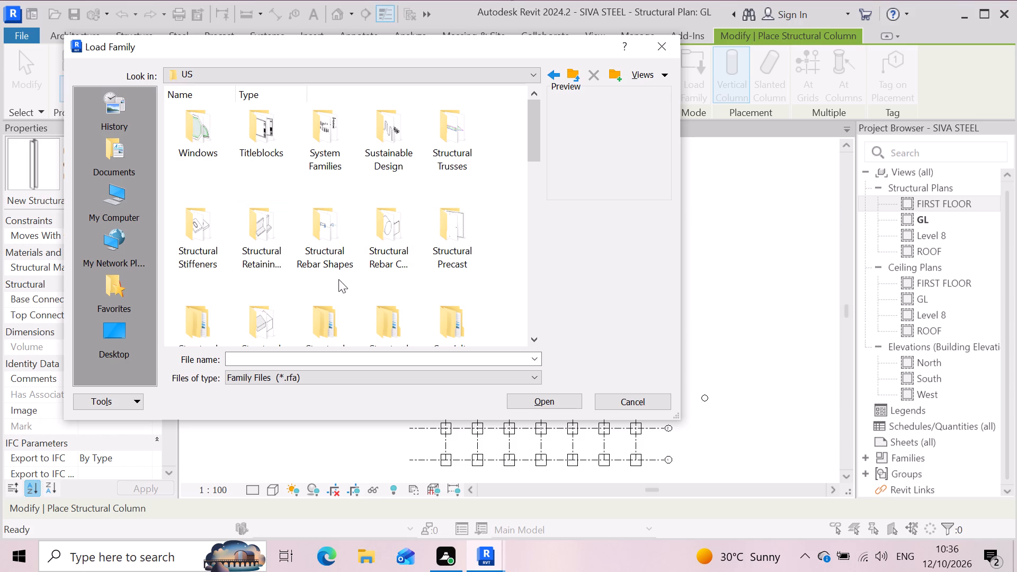
scroll(354, 263, "down", 1)
left_click(379, 198)
left_click(382, 200)
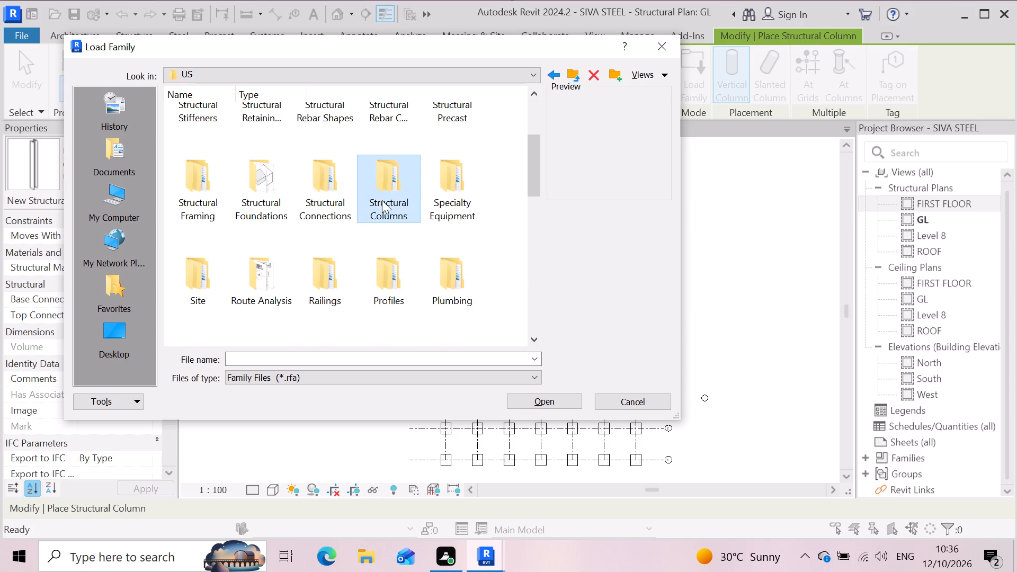
double_click(389, 177)
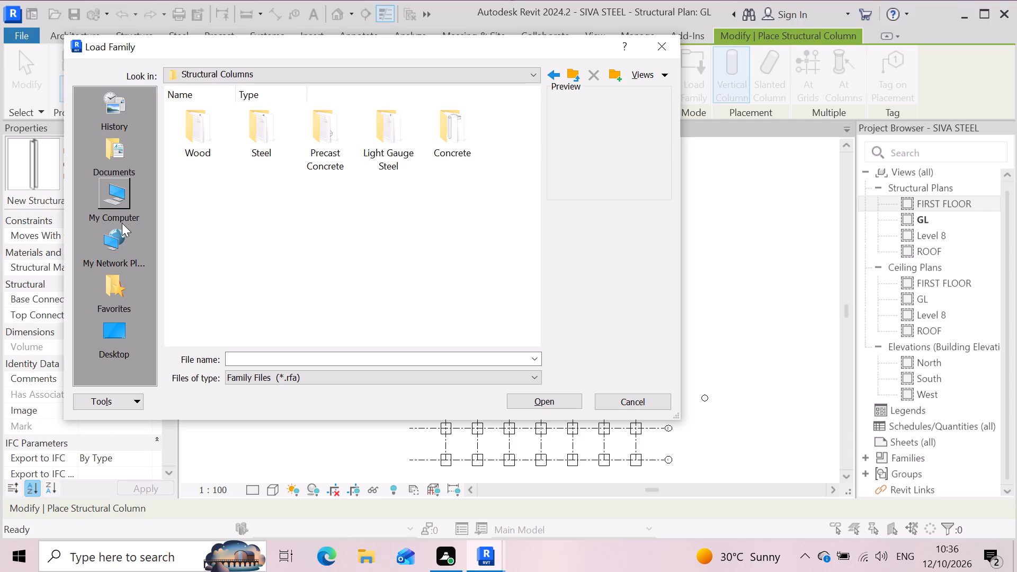
double_click(265, 136)
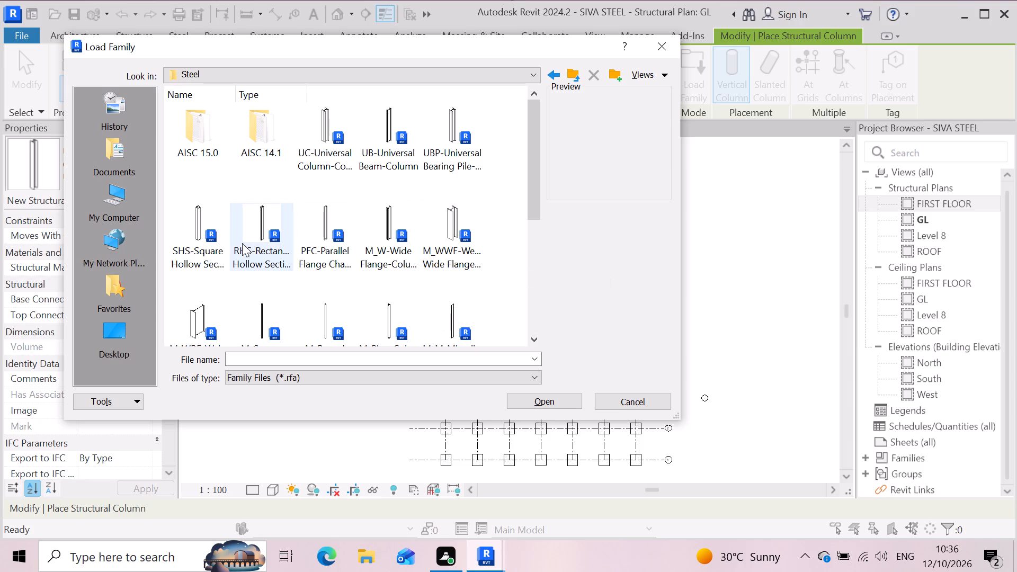
scroll(375, 261, "down", 2)
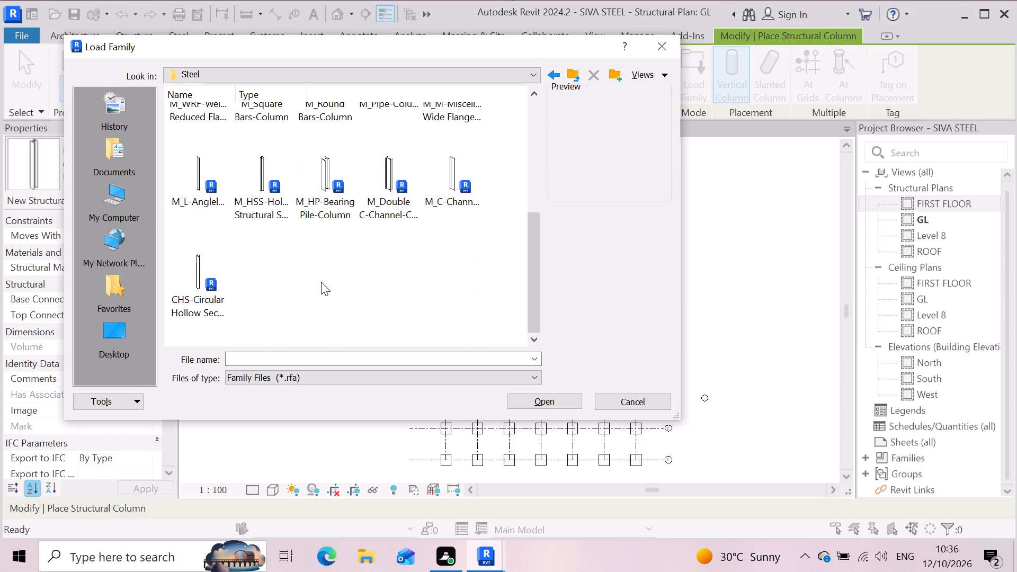
scroll(321, 282, "up", 1)
scroll(315, 258, "down", 2)
scroll(299, 261, "up", 1)
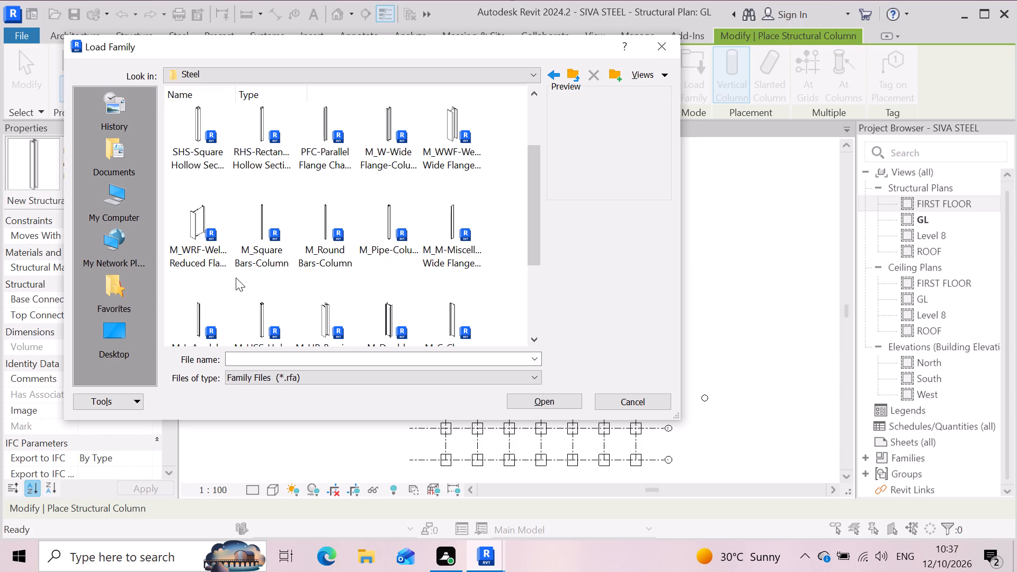
Load the UB-Universal Beam-Column family with its 305x165x40UB type from the steel structural column library.
scroll(318, 301, "up", 3)
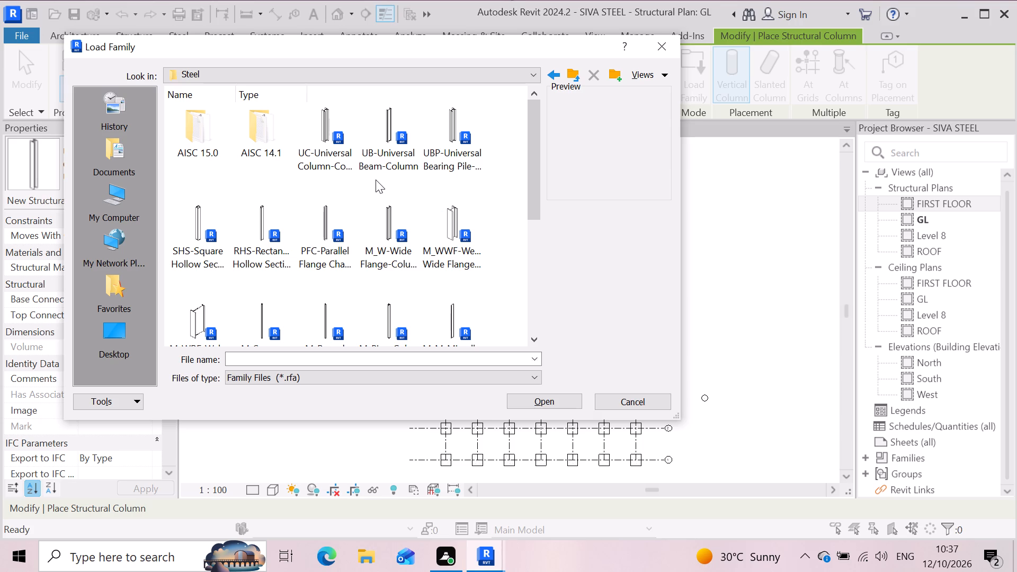
double_click(389, 155)
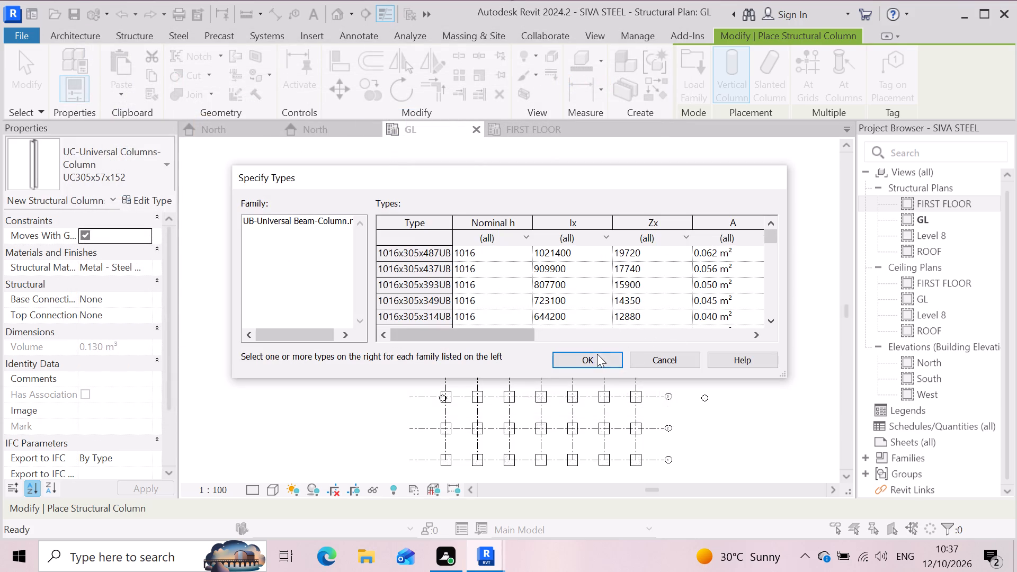
left_click(592, 359)
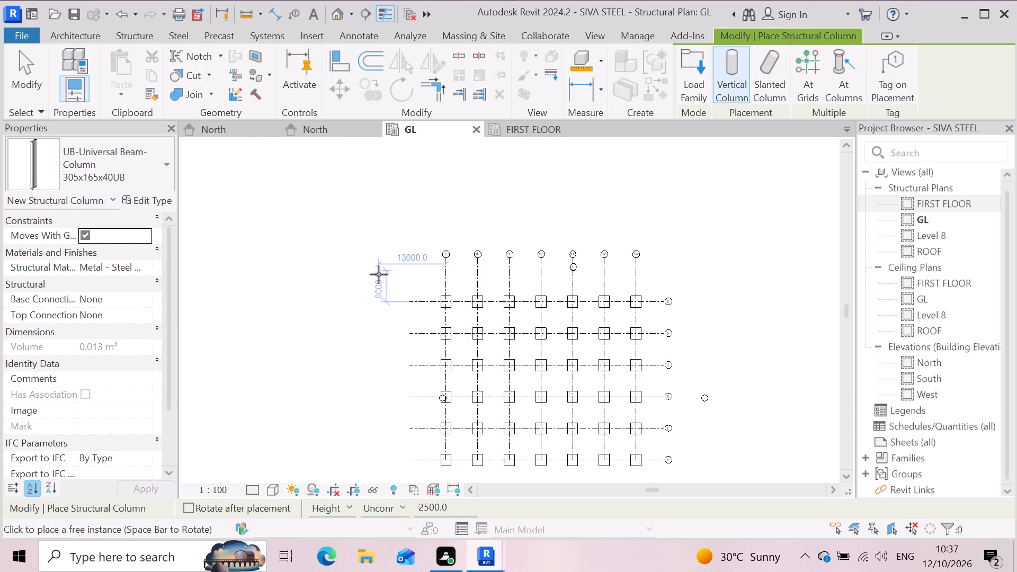
Load the UC-Universal Column-Column family with its 305x305x97UC type from the same steel column library folder.
left_click(691, 65)
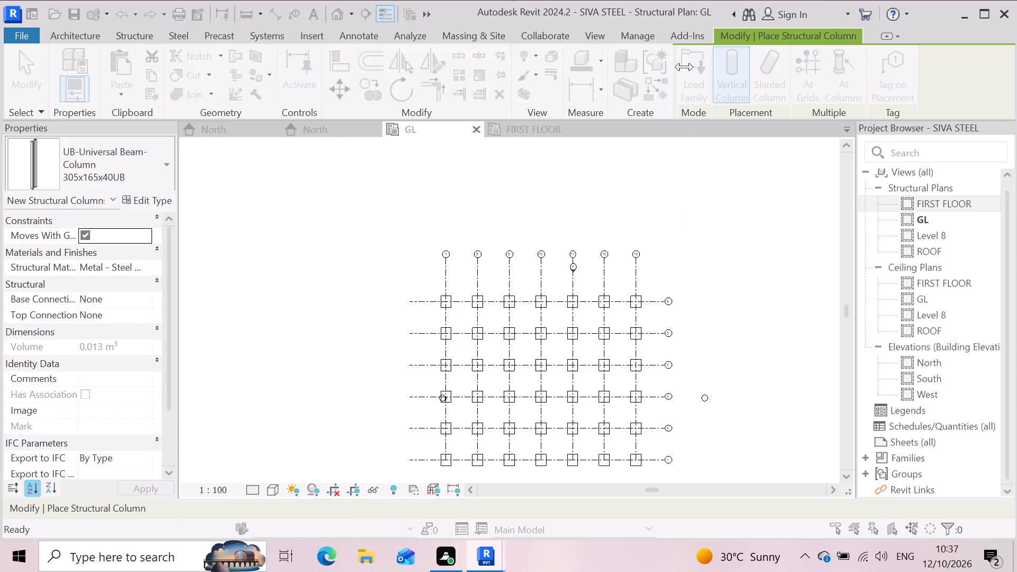
left_click(329, 148)
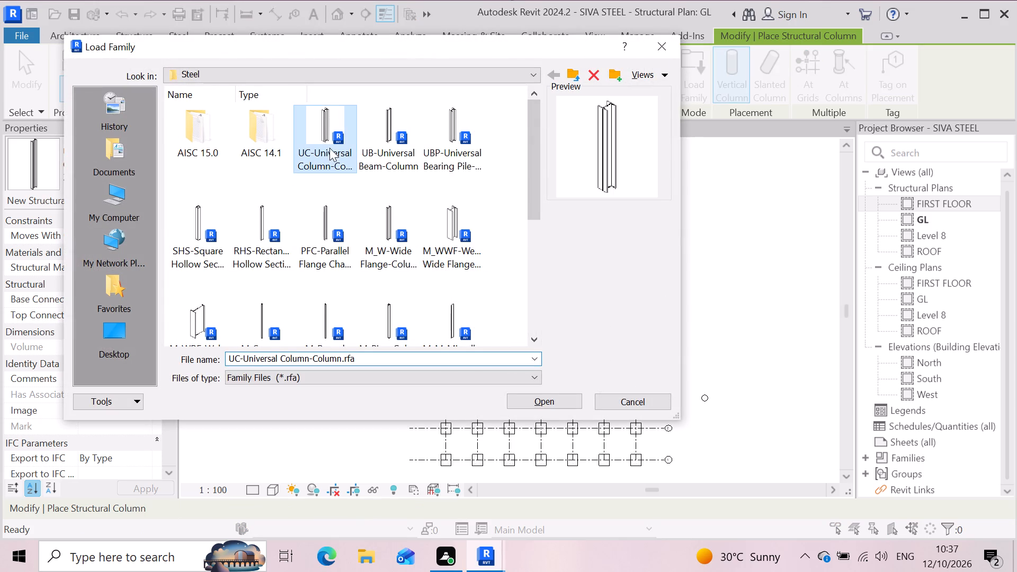
left_click(333, 146)
left_click(328, 120)
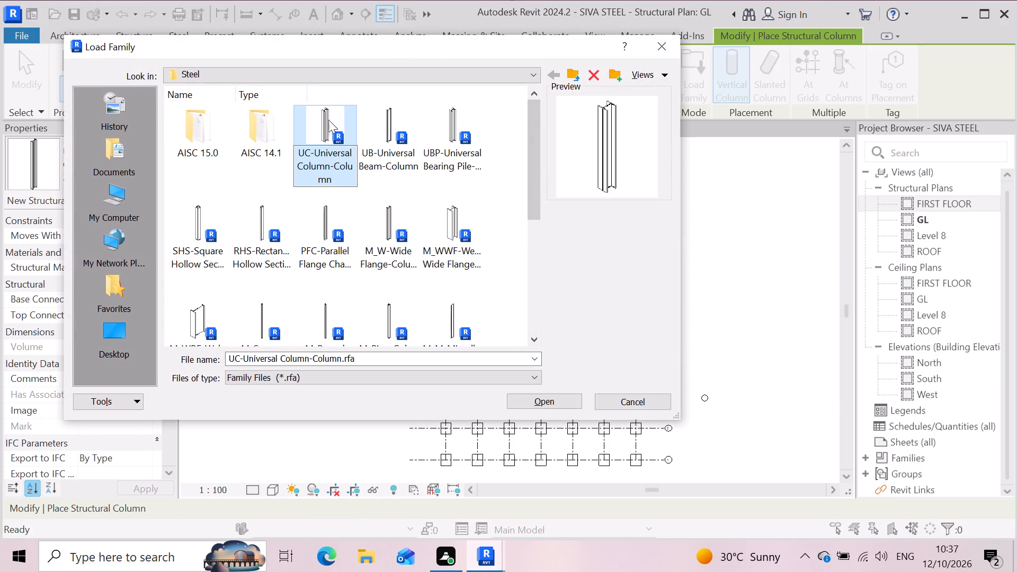
left_click(332, 117)
left_click(554, 395)
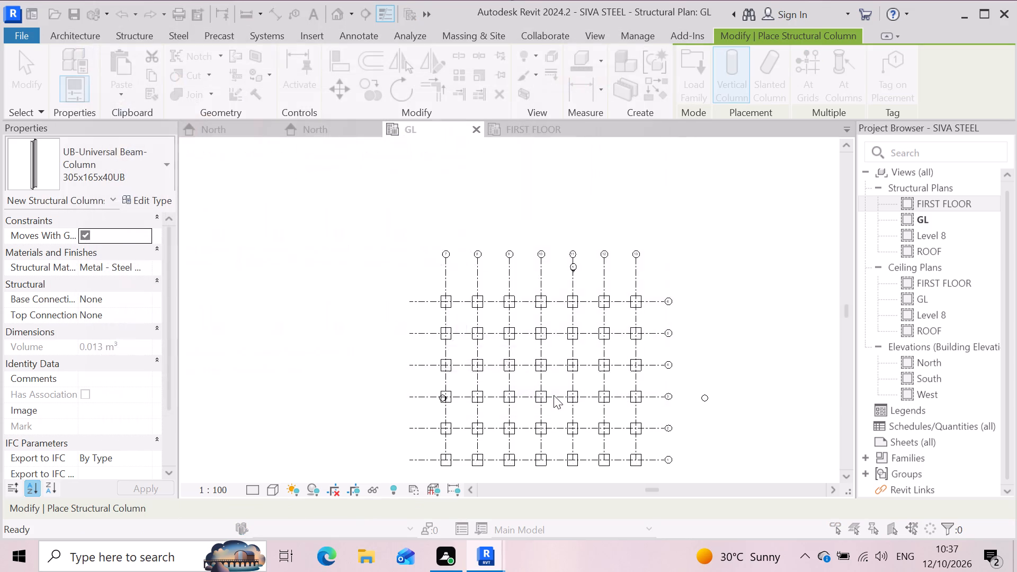
left_click(602, 358)
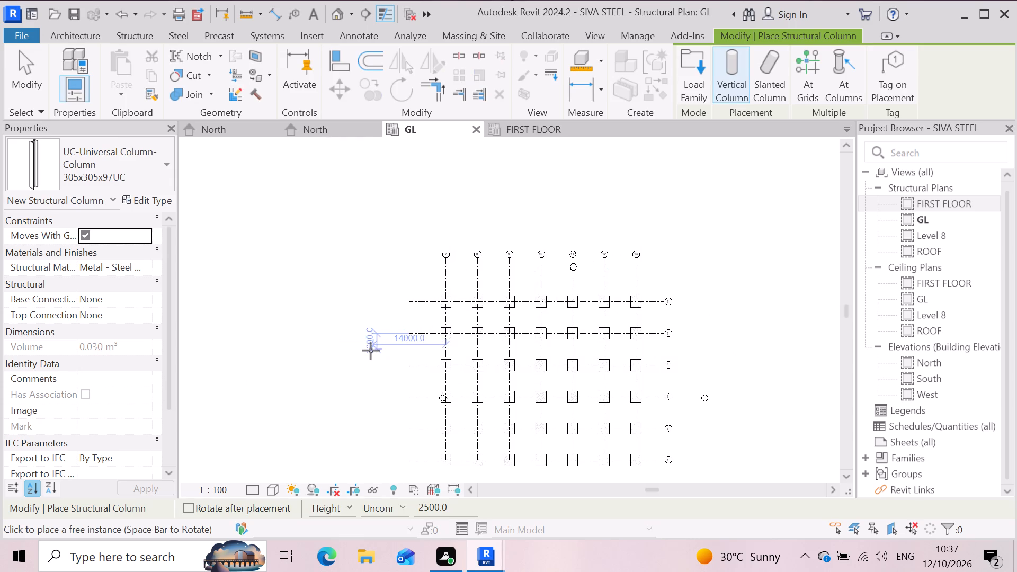
key("Escape")
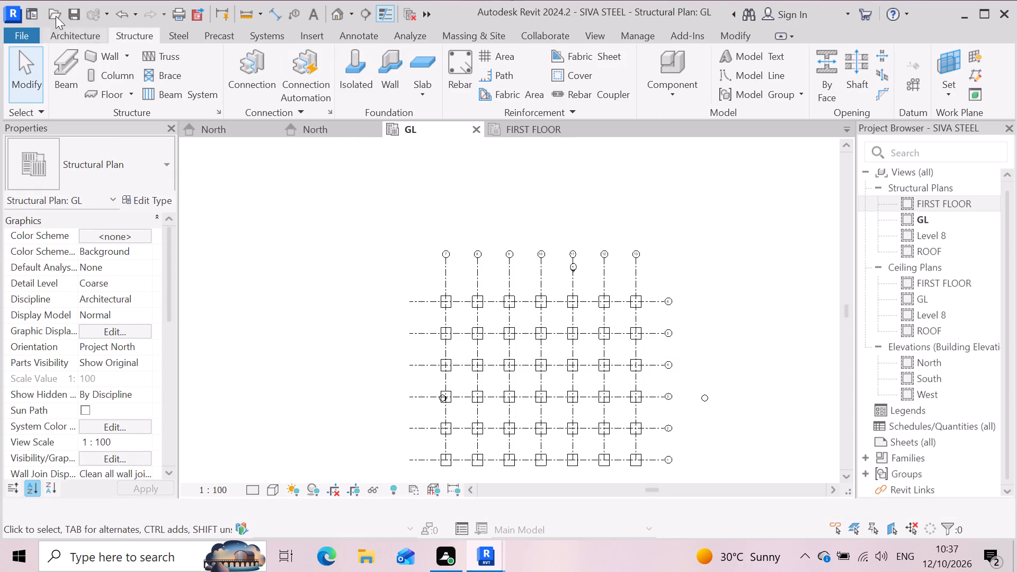
Place a free-standing 305x305x97UC column about 31000 mm outside grid 7 and 4000 mm from grid 5.
left_click(122, 73)
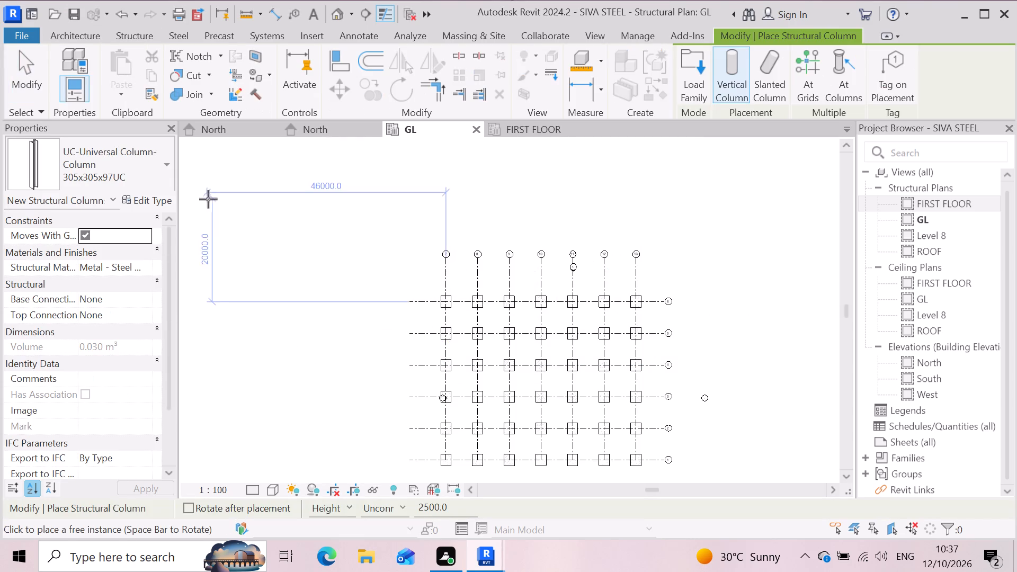
left_click(166, 161)
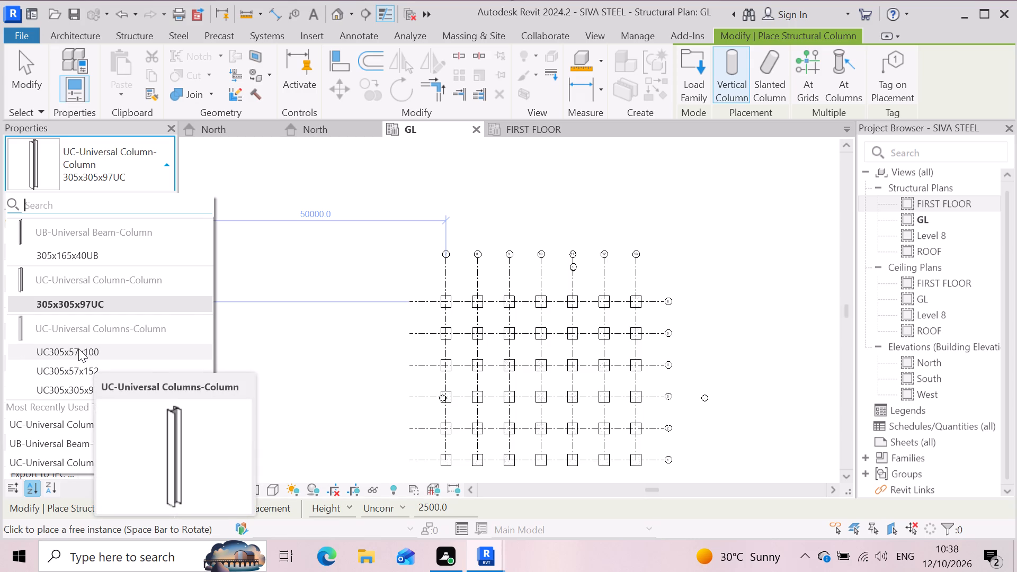
left_click(283, 351)
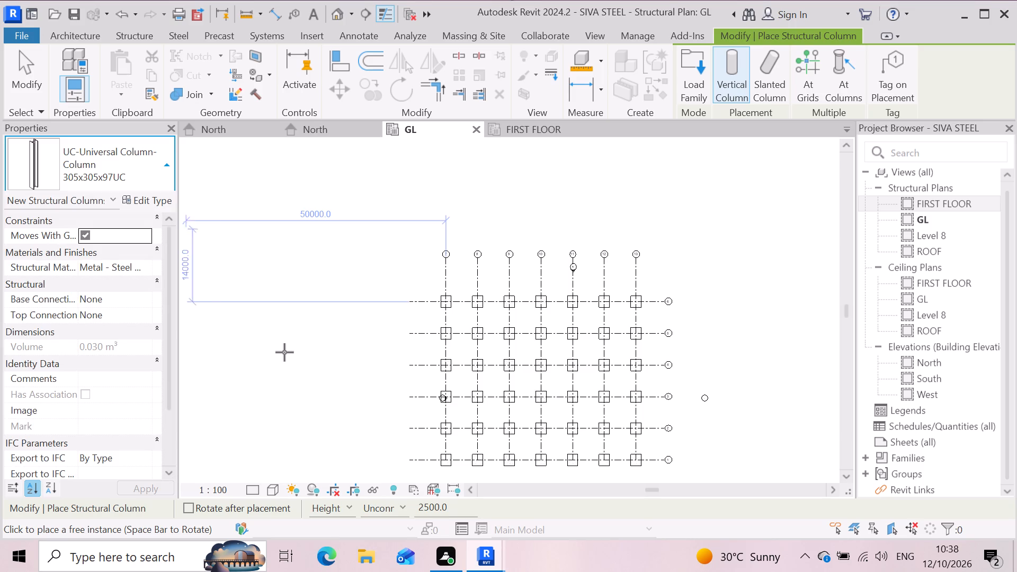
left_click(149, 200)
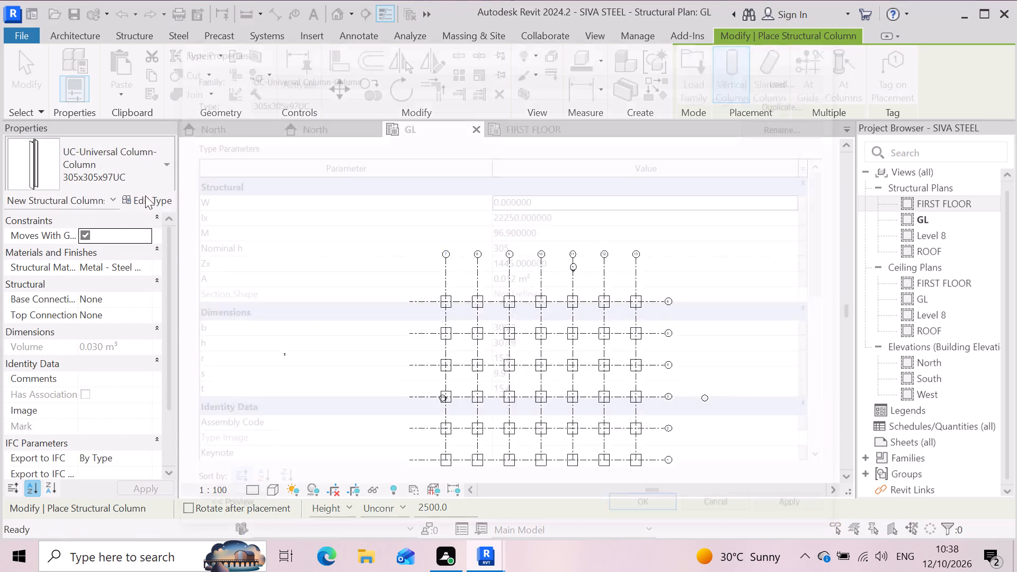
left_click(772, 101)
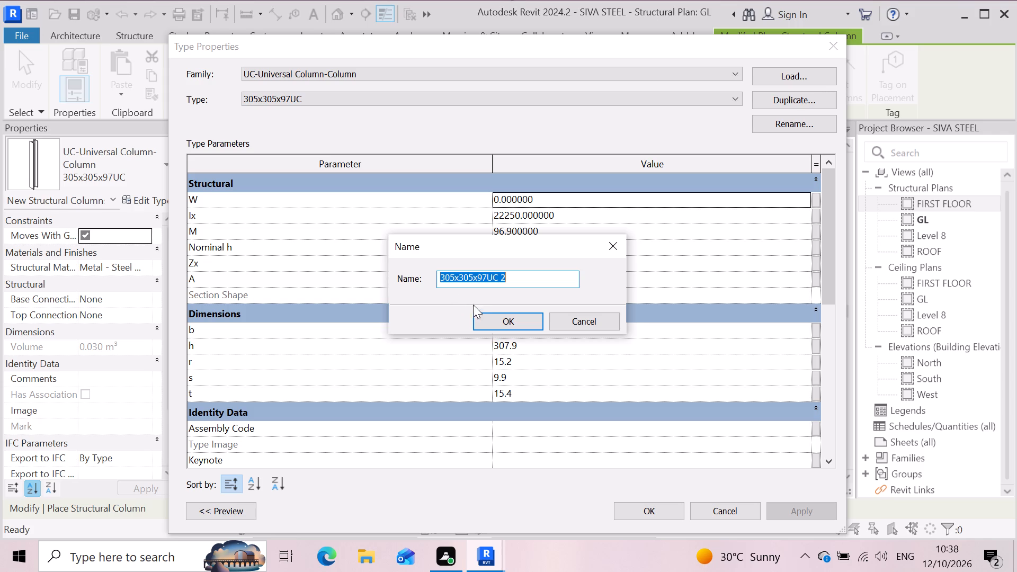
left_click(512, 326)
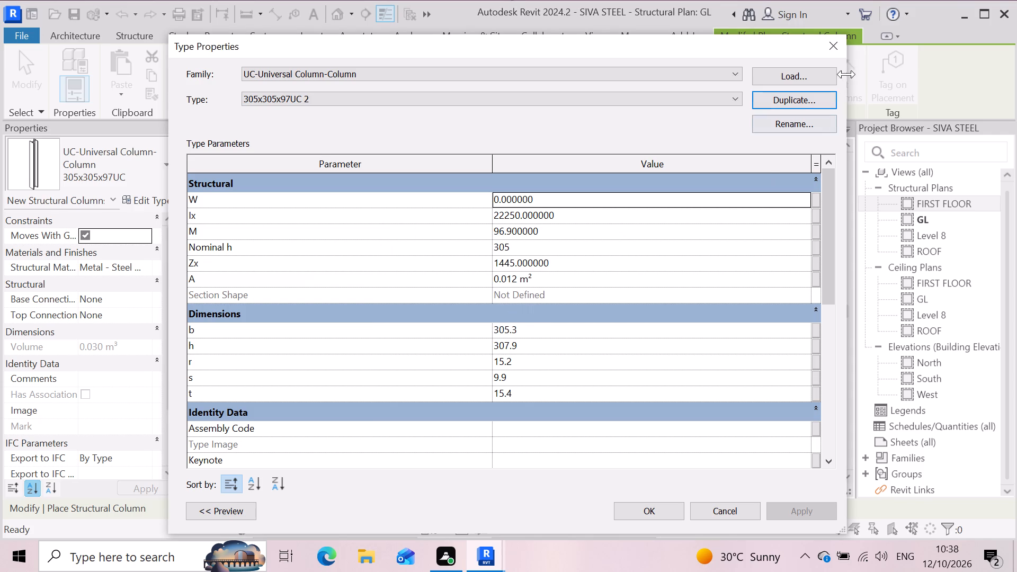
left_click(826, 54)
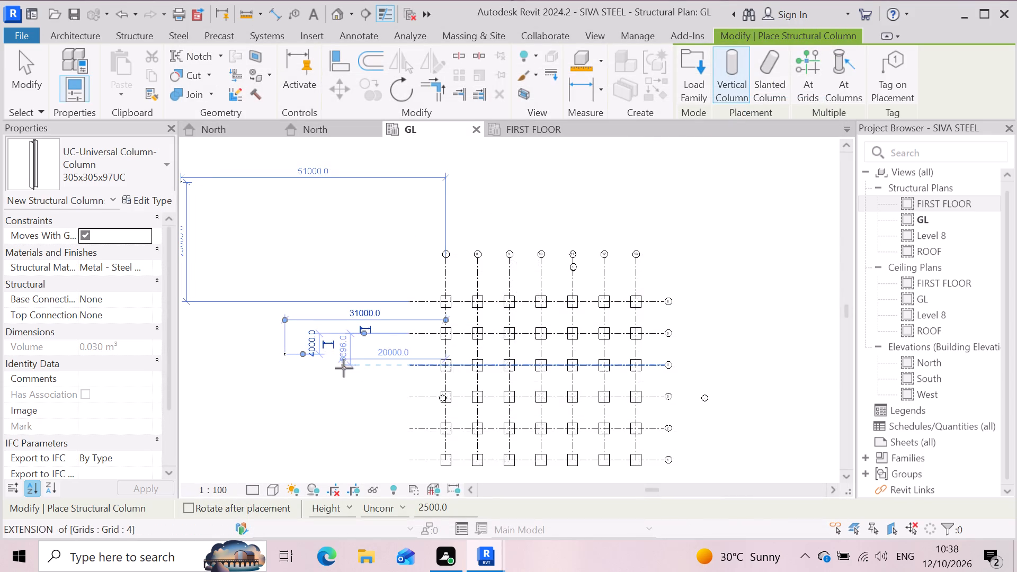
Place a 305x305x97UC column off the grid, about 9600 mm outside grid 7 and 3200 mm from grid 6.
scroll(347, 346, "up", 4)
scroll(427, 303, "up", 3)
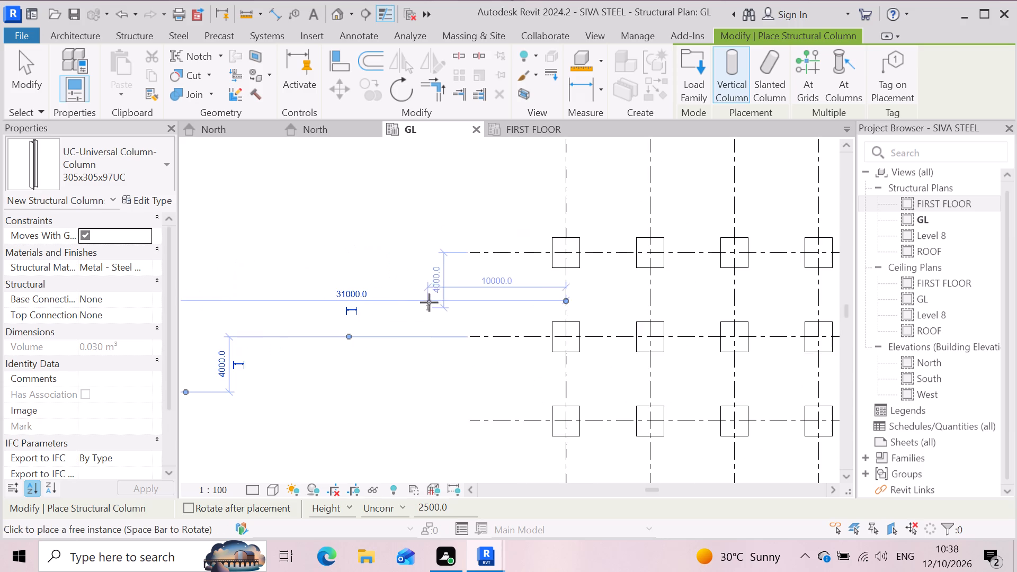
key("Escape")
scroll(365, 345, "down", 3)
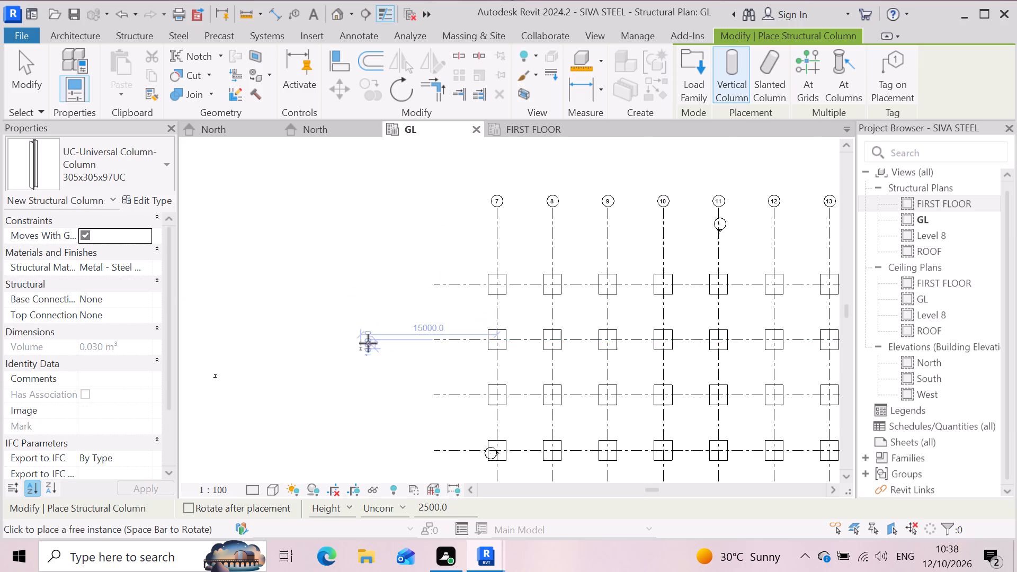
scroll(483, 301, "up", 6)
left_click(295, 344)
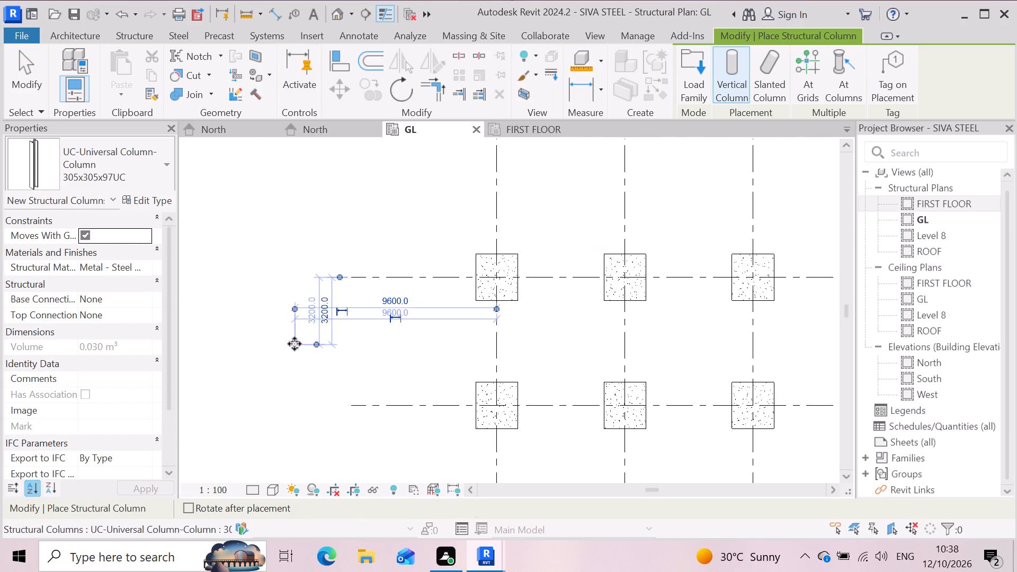
Place a 305x305x97UC column on the footing at the intersection of grids 7 and 6.
scroll(502, 292, "up", 11)
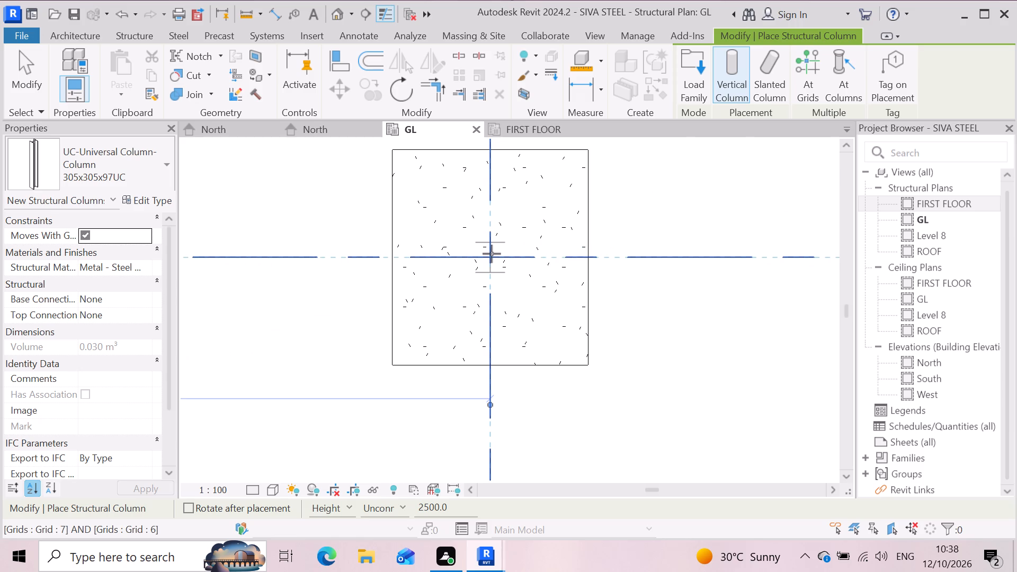
left_click(492, 254)
key("Escape")
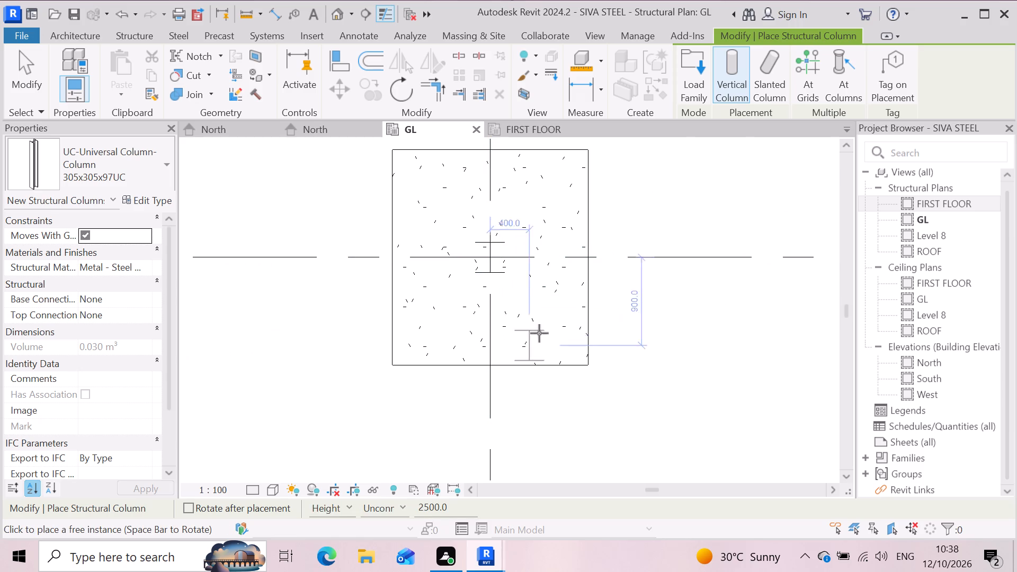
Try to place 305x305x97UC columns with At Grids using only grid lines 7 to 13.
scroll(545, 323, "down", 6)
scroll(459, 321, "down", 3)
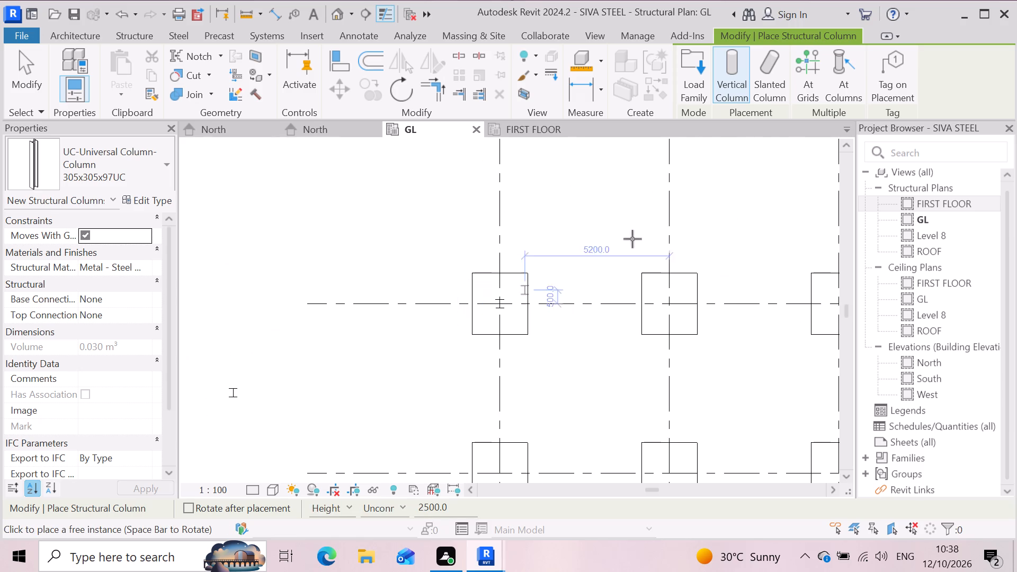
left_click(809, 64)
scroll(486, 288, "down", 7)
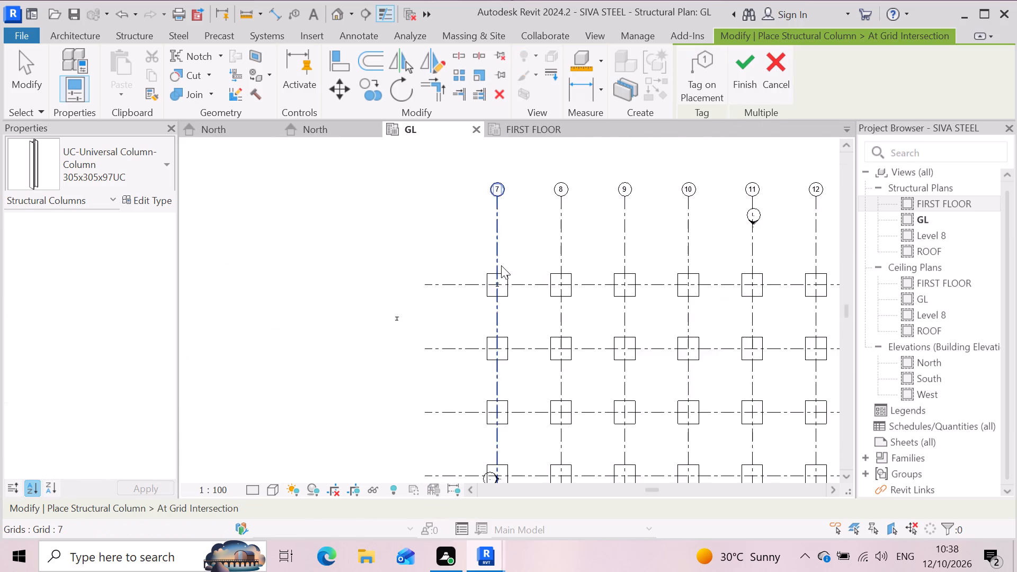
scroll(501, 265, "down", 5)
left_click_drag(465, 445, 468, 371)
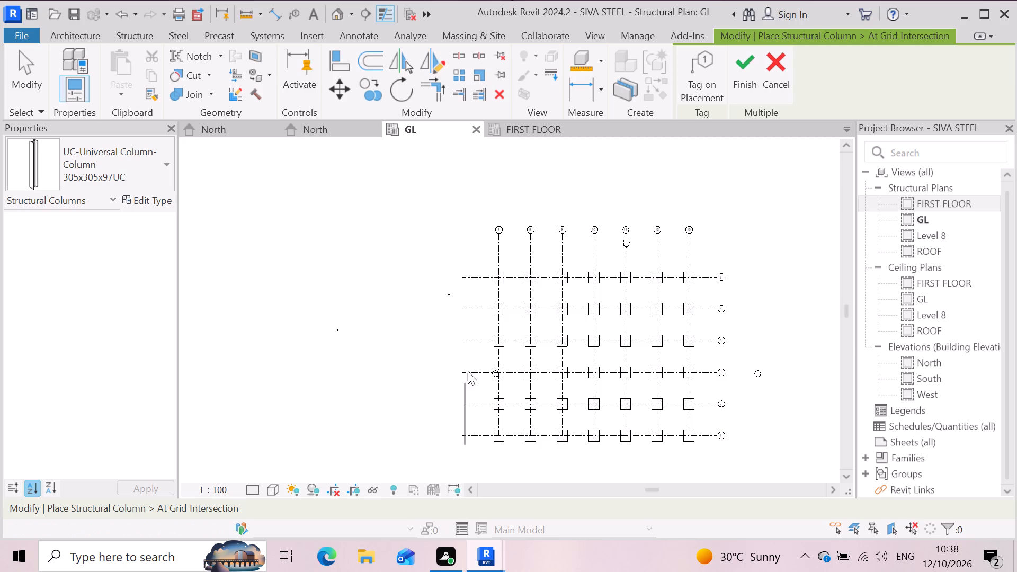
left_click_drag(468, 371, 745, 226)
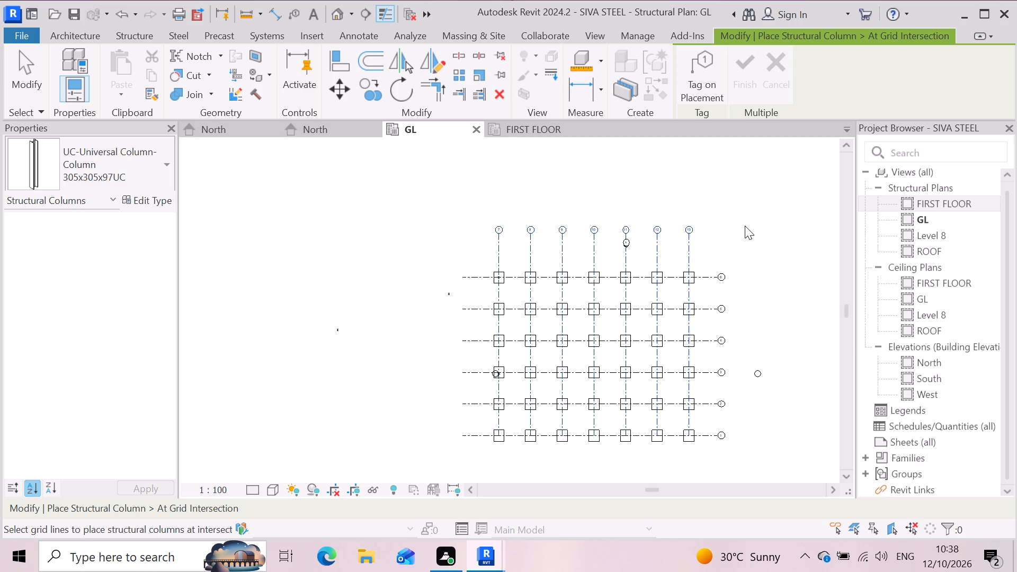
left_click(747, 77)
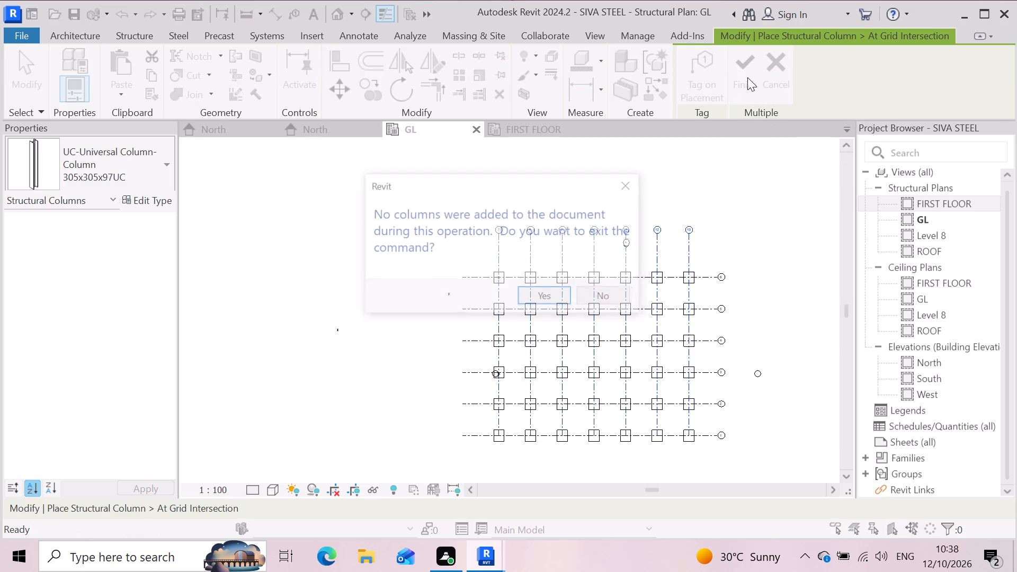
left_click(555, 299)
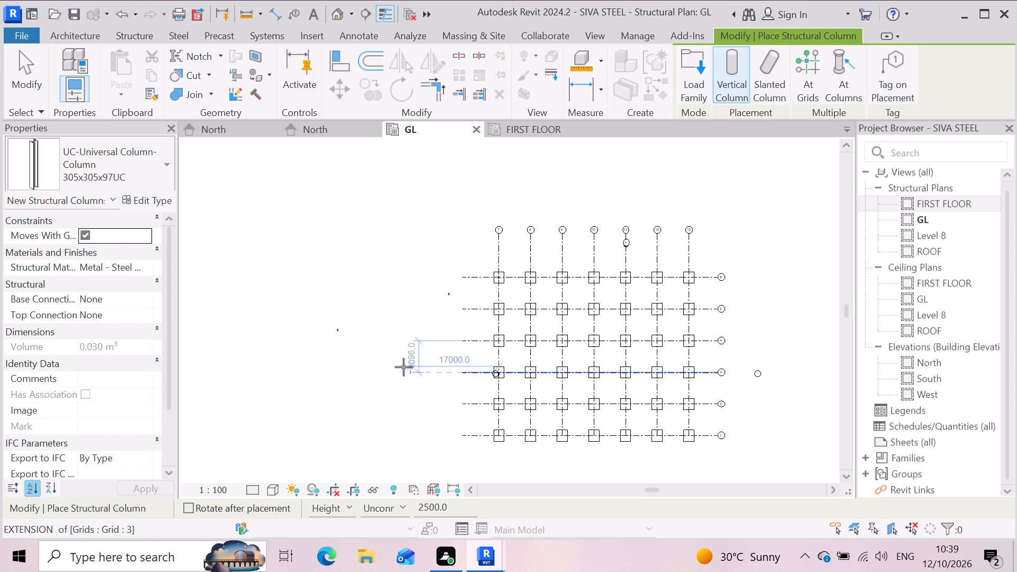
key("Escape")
Delete the stray 305x305x97UC column standing outside grid 7 between grids 5 and 6.
scroll(513, 261, "up", 8)
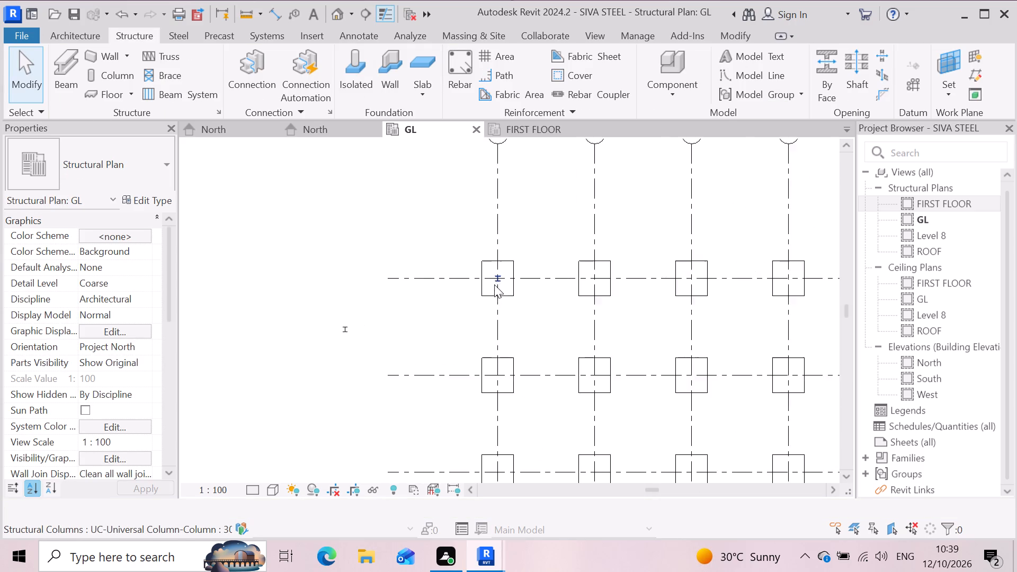
scroll(494, 284, "up", 2)
left_click(299, 350)
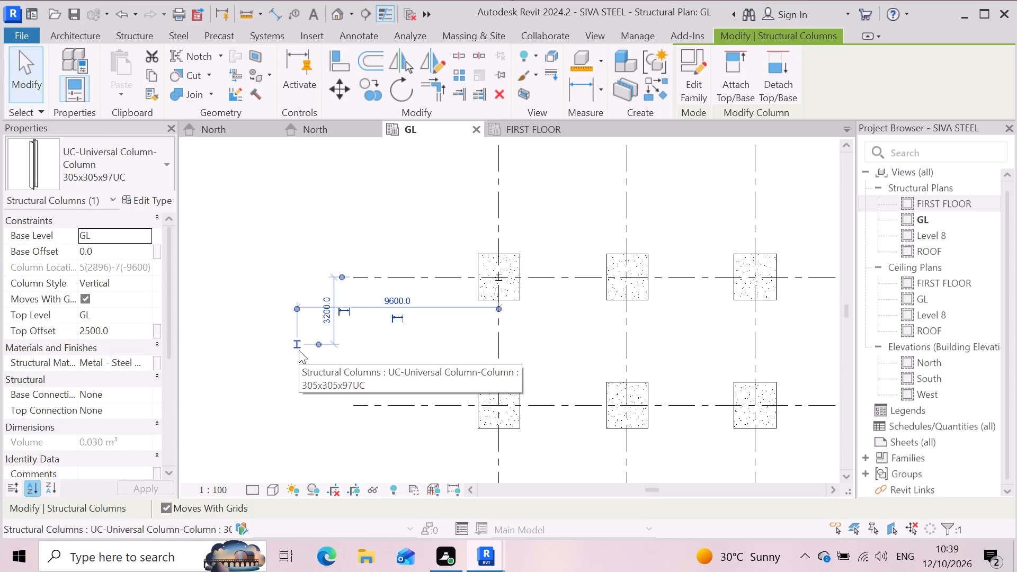
key("Delete")
Place vertical 305x305x97UC columns with At Grids on the GL plan, using all grid lines 1 to 6 and 7 to 13.
scroll(414, 325, "down", 4)
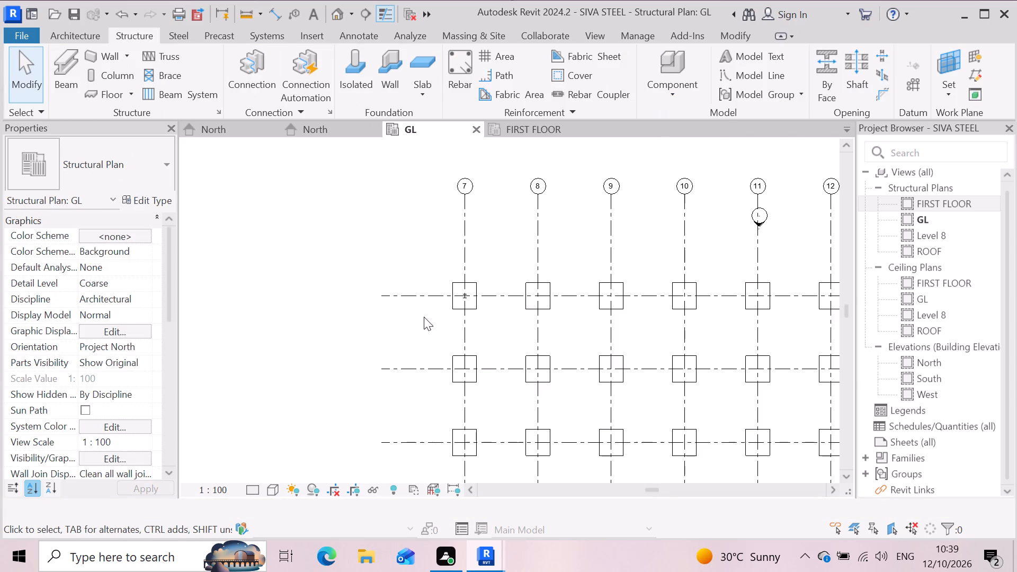
left_click(115, 77)
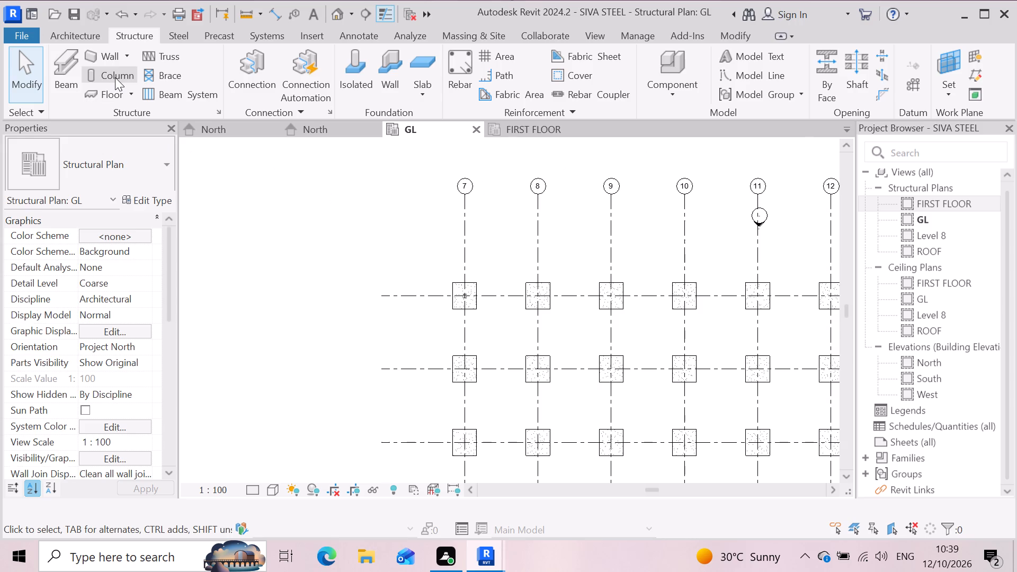
left_click(811, 68)
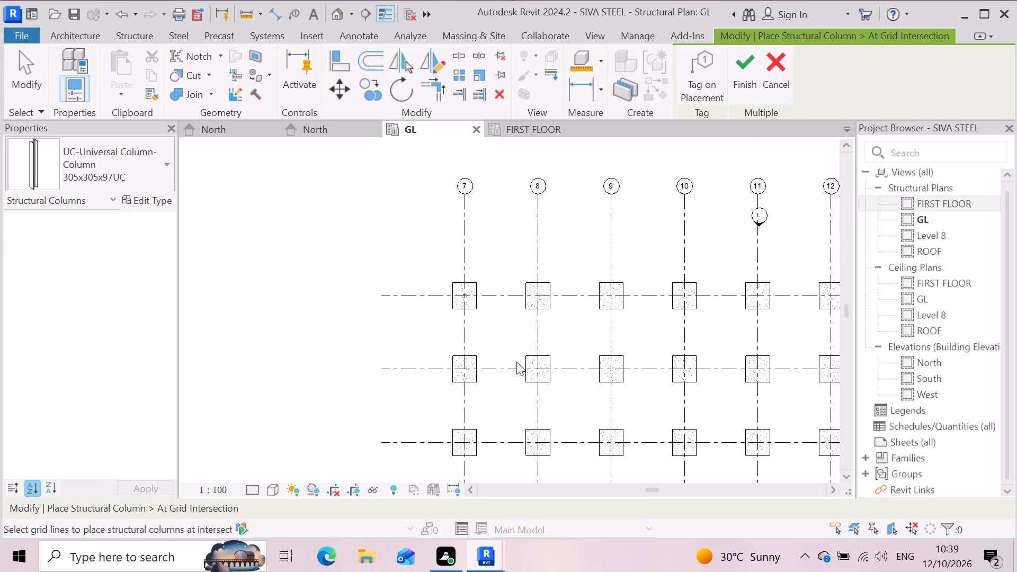
scroll(518, 310, "down", 8)
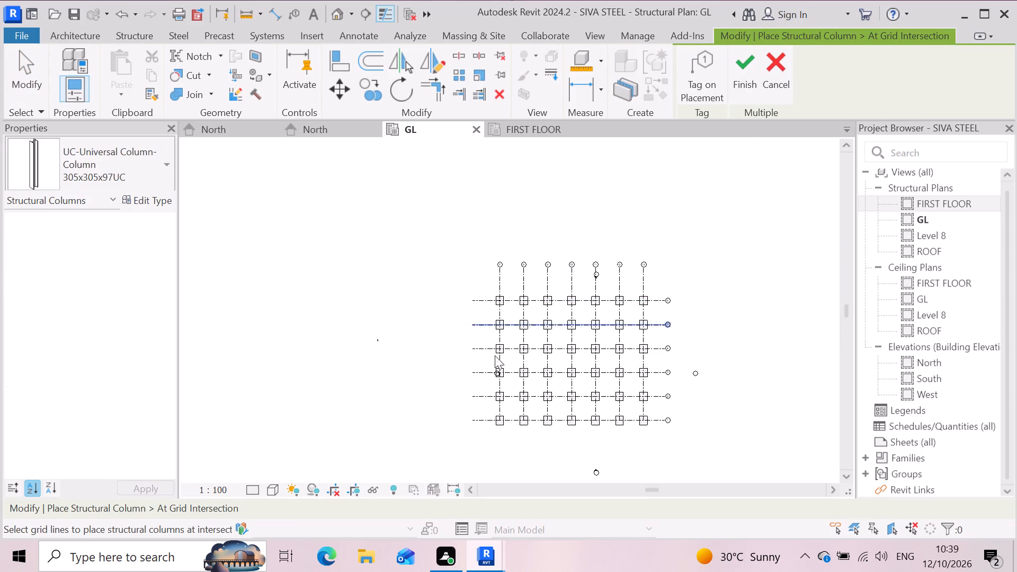
left_click_drag(438, 428, 702, 230)
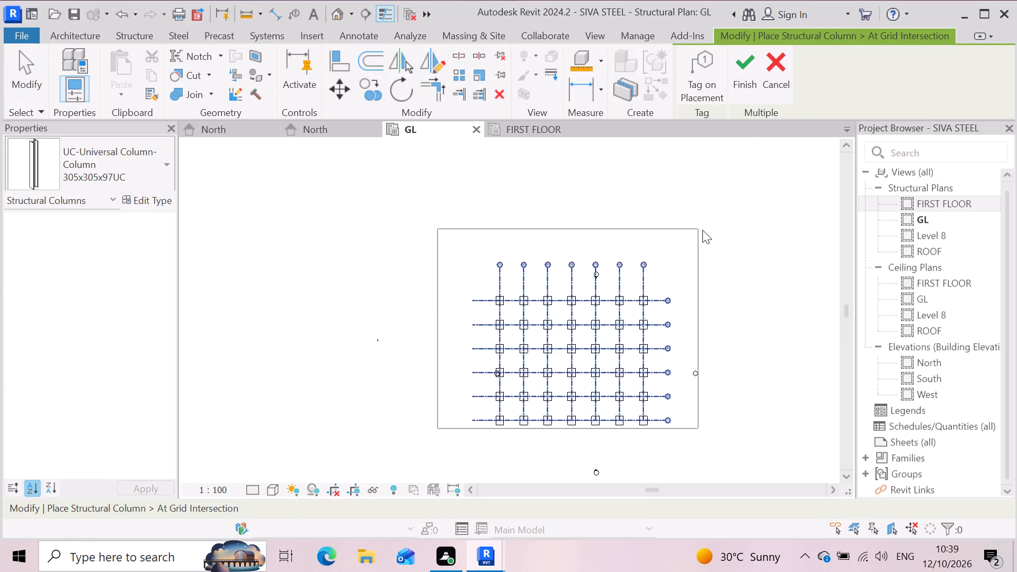
left_click_drag(702, 230, 712, 218)
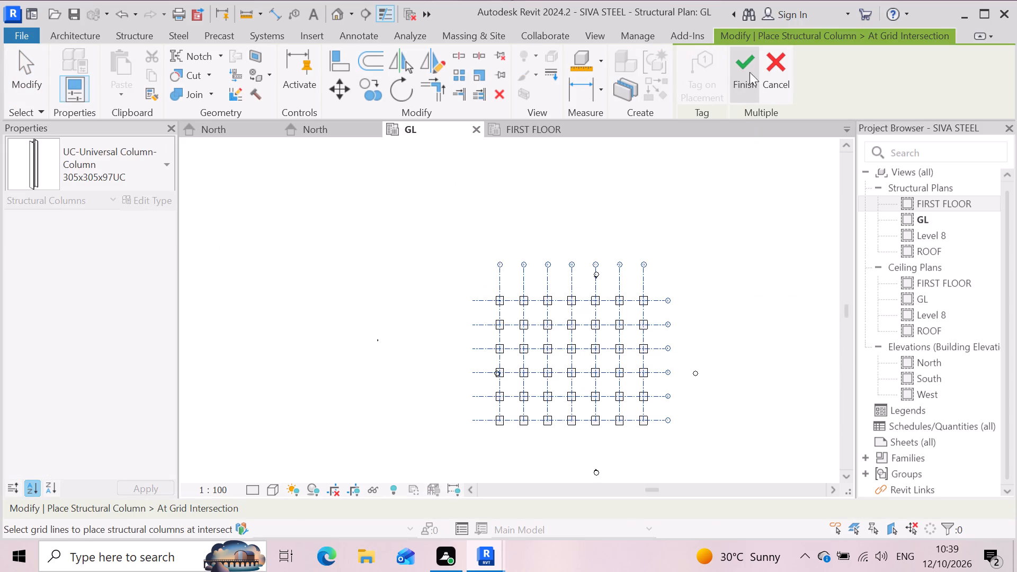
left_click(748, 59)
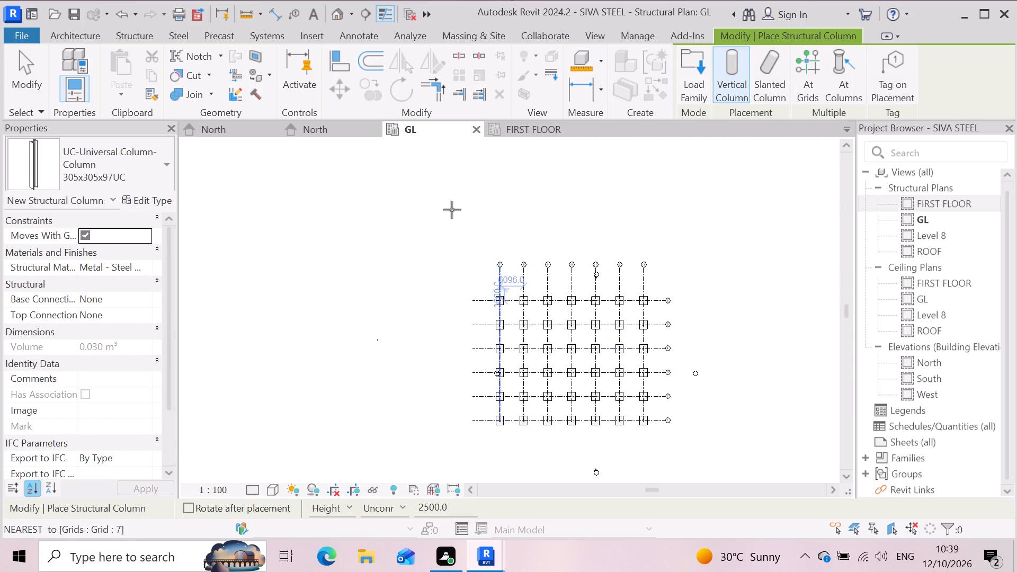
Examine the 305x305x97UC columns on their footings in the default 3D view, both close up and across the whole grid.
left_click(340, 19)
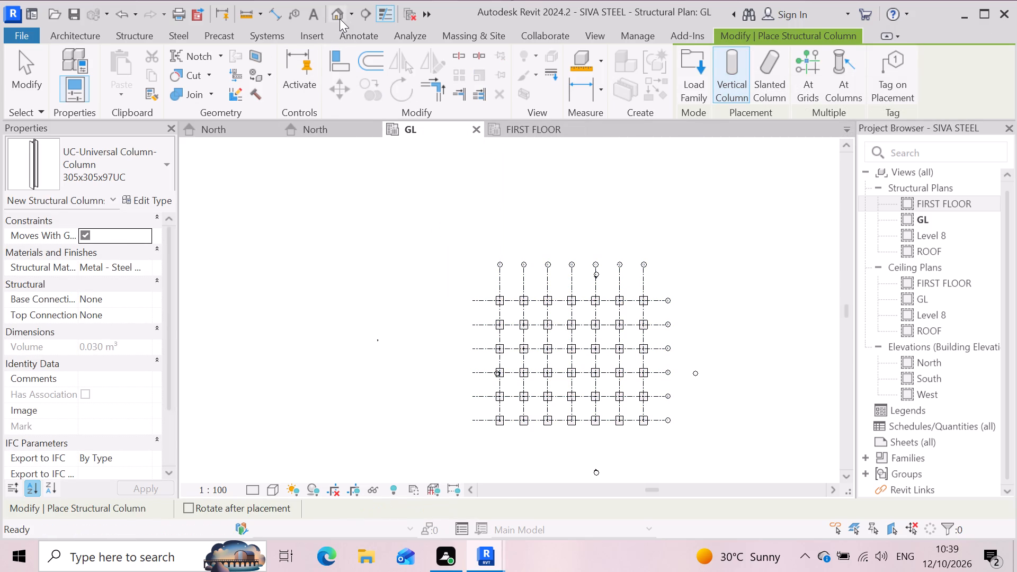
scroll(525, 446, "up", 4)
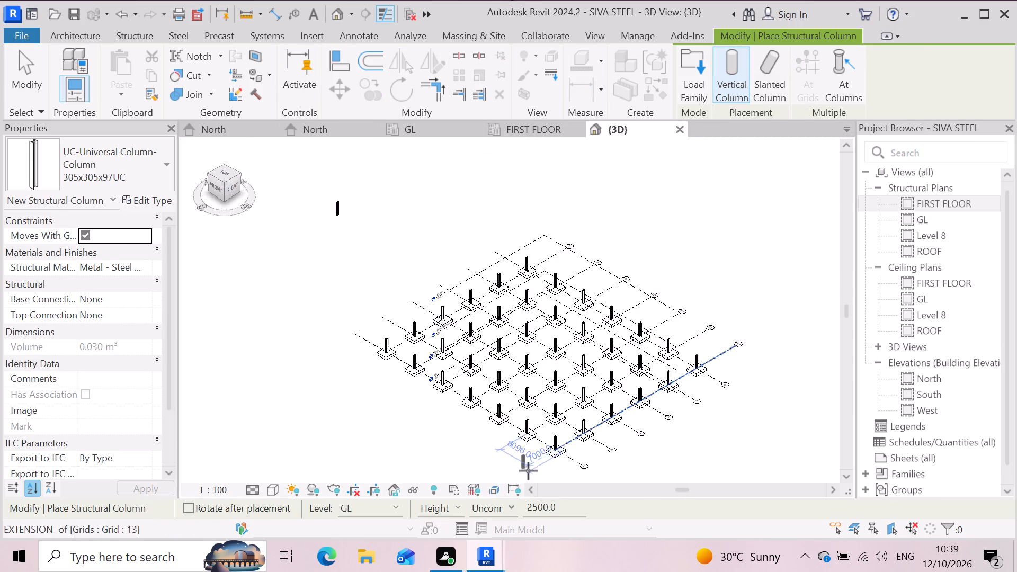
scroll(528, 471, "up", 7)
scroll(534, 425, "up", 3)
scroll(505, 352, "up", 4)
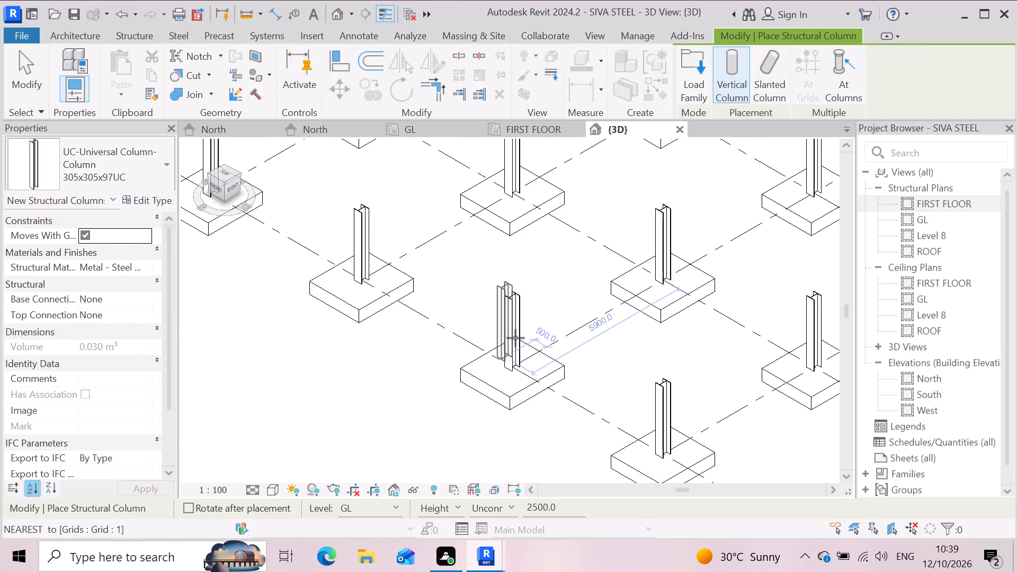
scroll(515, 338, "up", 3)
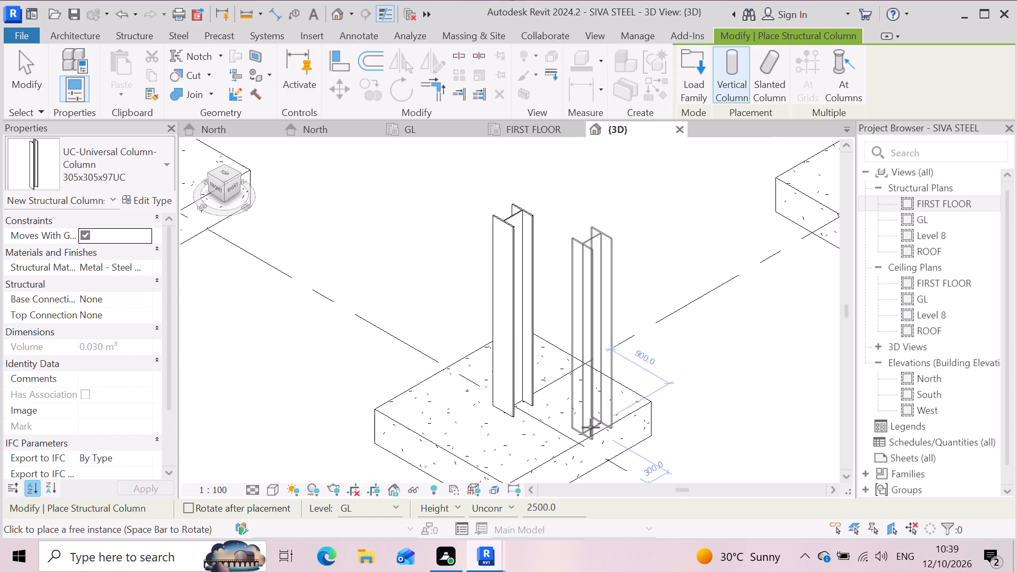
key("Escape")
scroll(554, 404, "down", 2)
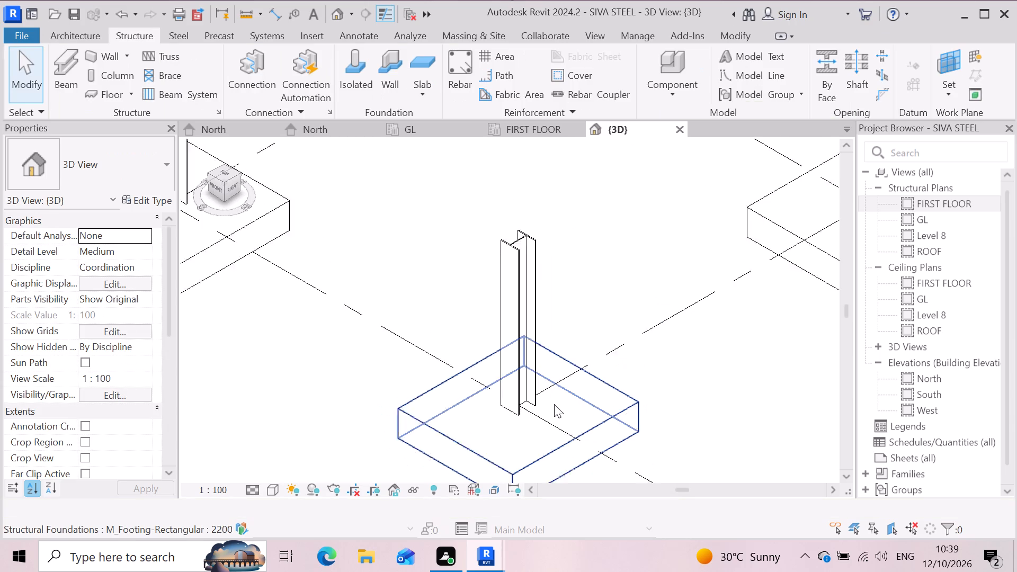
scroll(554, 404, "down", 4)
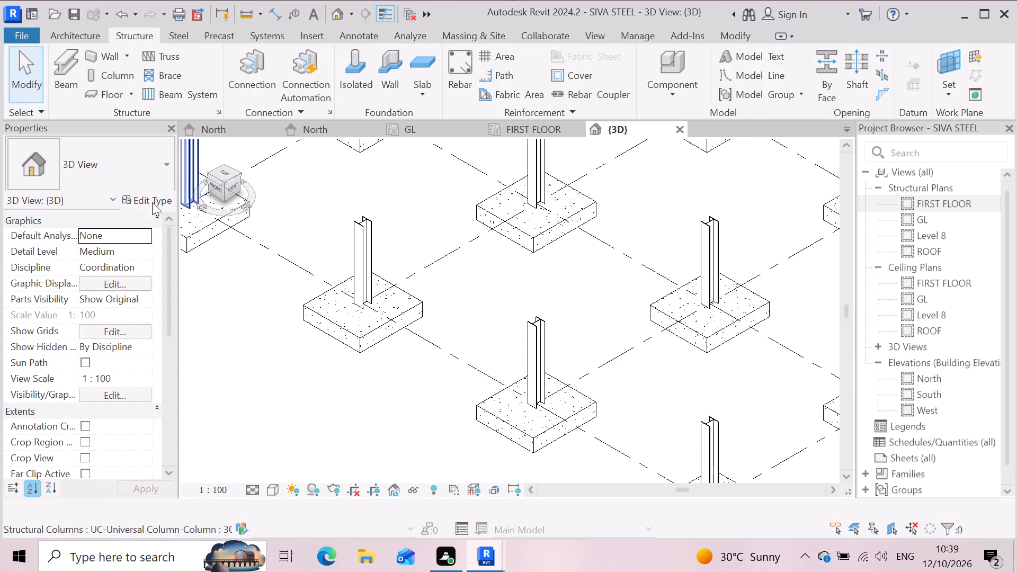
left_click(144, 196)
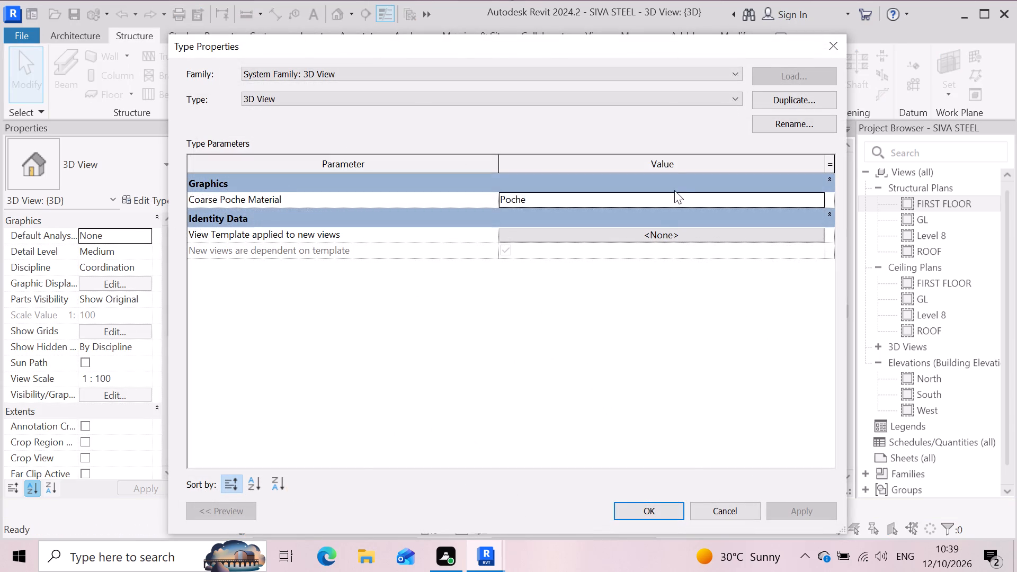
left_click(839, 43)
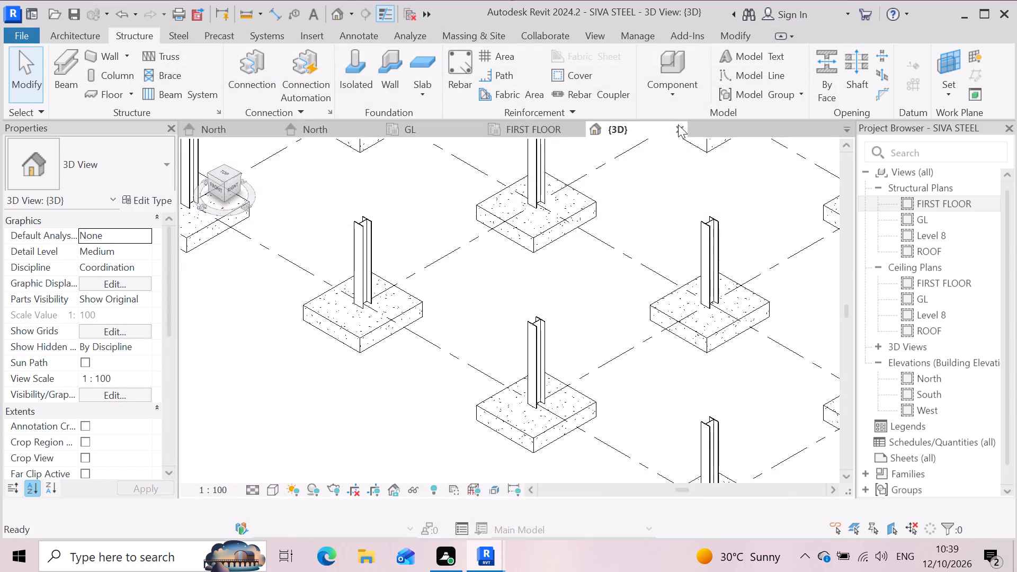
scroll(516, 330, "down", 2)
scroll(538, 331, "up", 6)
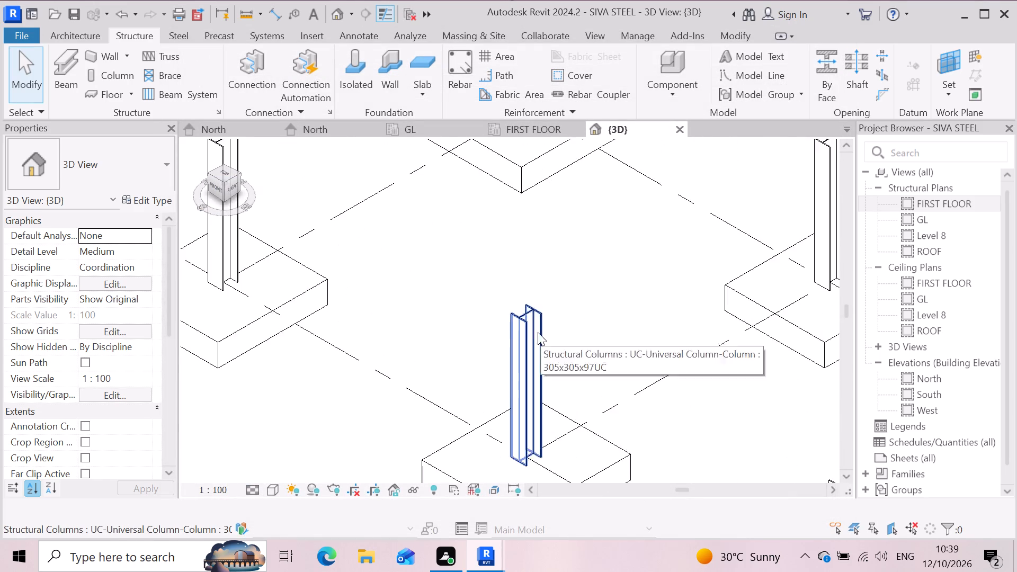
scroll(538, 332, "up", 6)
scroll(503, 308, "up", 11)
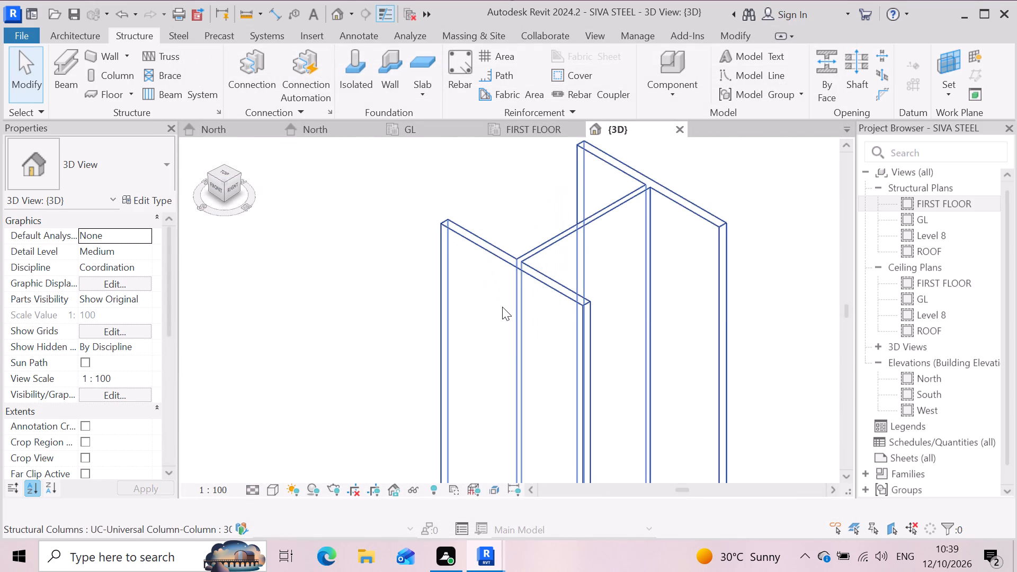
scroll(513, 276, "down", 20)
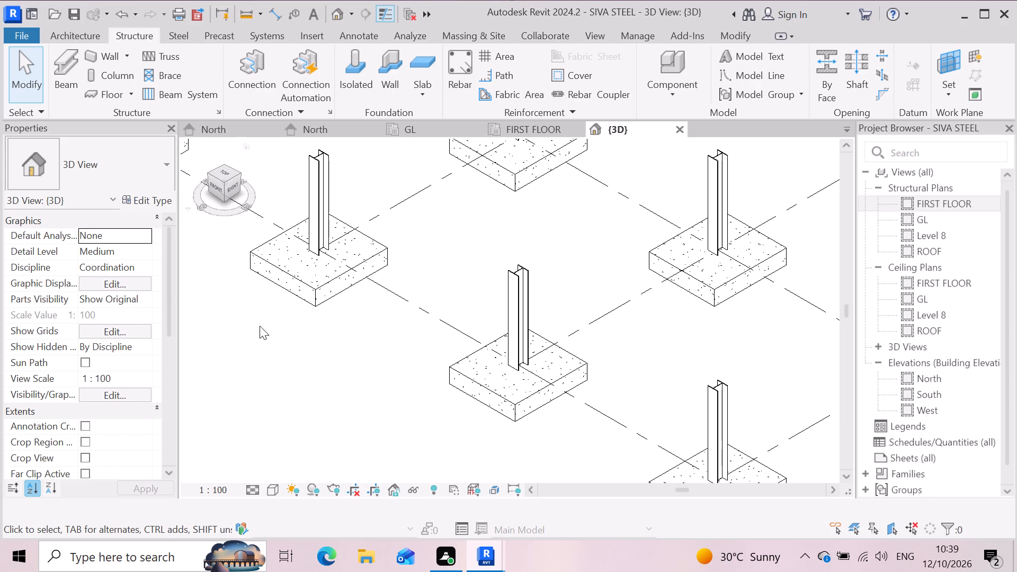
scroll(411, 391, "down", 7)
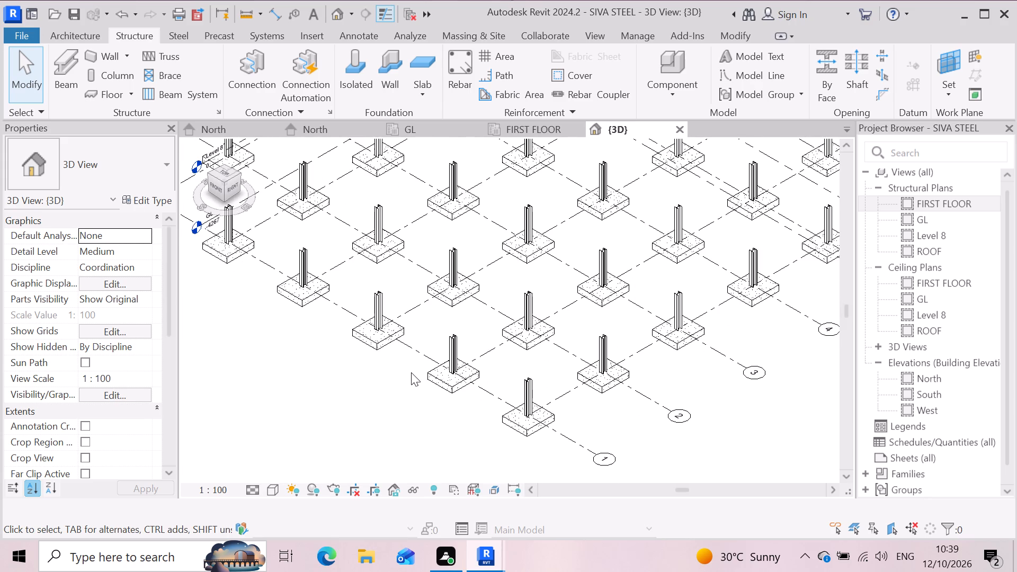
scroll(411, 372, "down", 5)
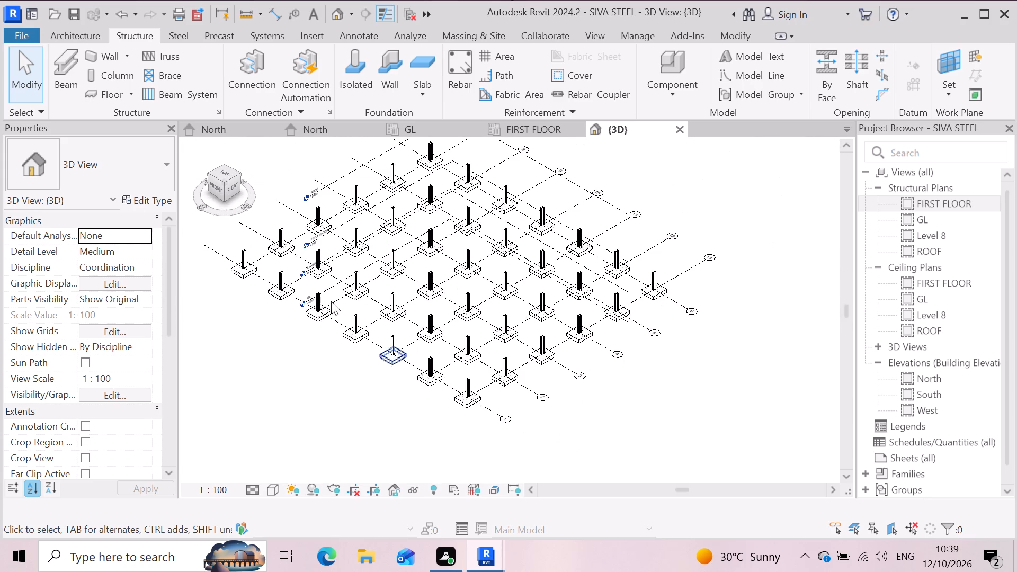
Draw a UB305x165x40 beam on the FIRST FLOOR plan along grid 6, from grid 7 to grid 13, about 36576 mm long.
left_click(528, 129)
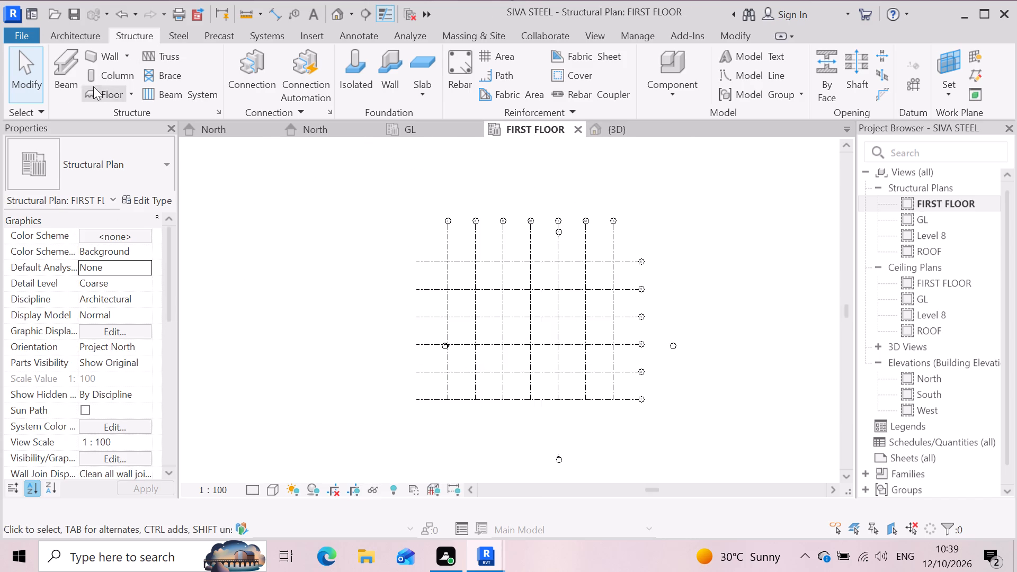
left_click(70, 88)
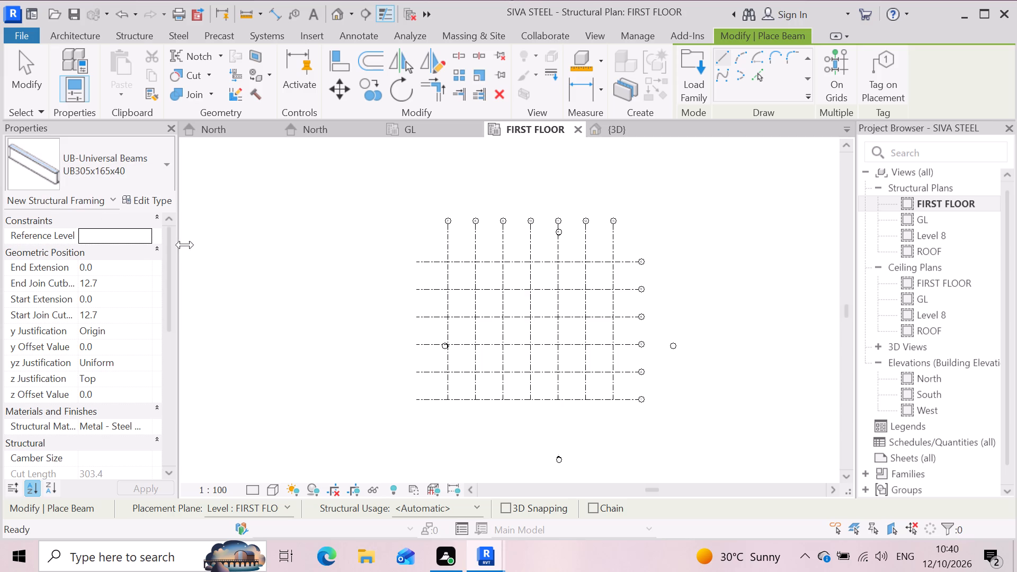
left_click(449, 264)
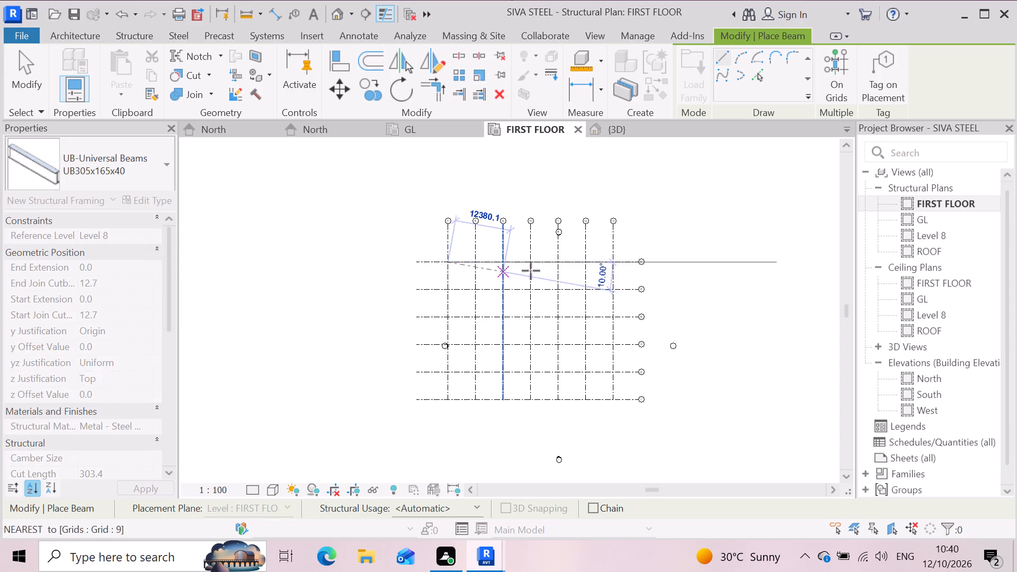
left_click(614, 263)
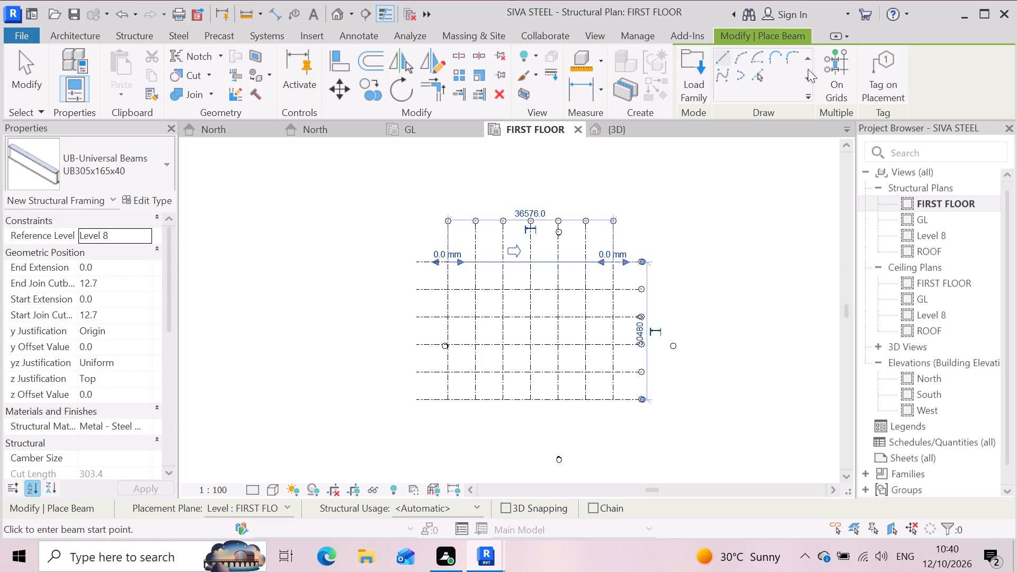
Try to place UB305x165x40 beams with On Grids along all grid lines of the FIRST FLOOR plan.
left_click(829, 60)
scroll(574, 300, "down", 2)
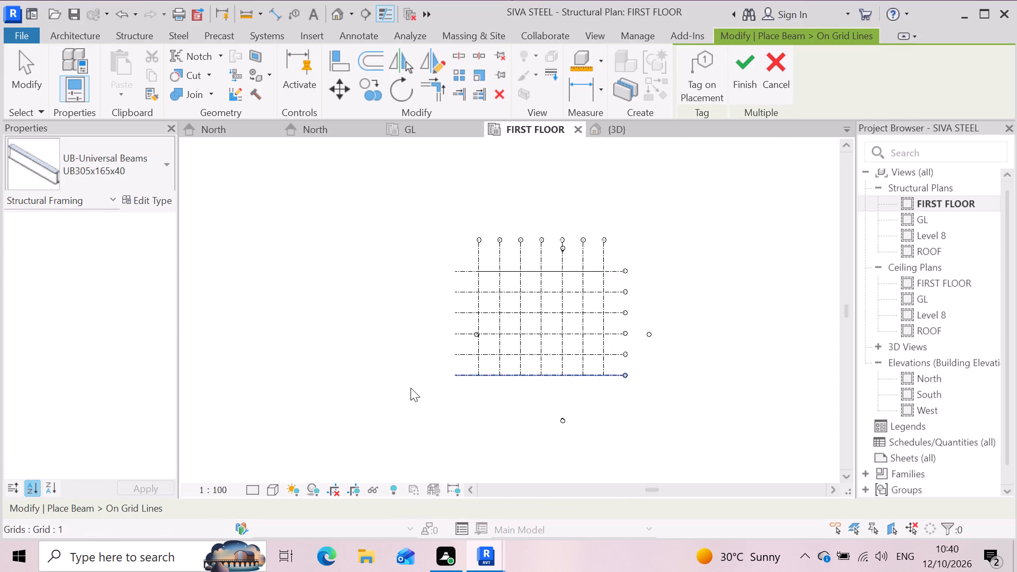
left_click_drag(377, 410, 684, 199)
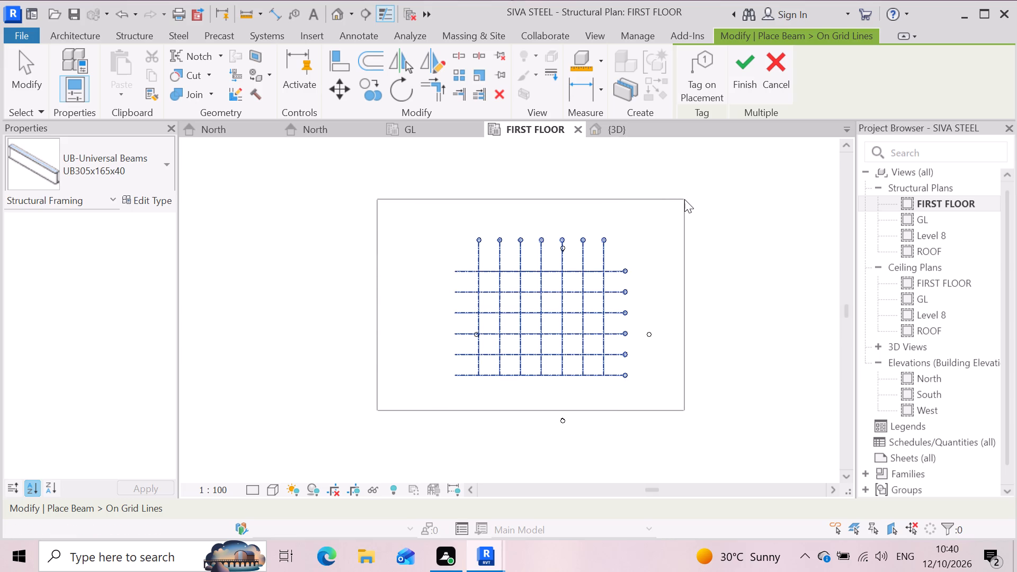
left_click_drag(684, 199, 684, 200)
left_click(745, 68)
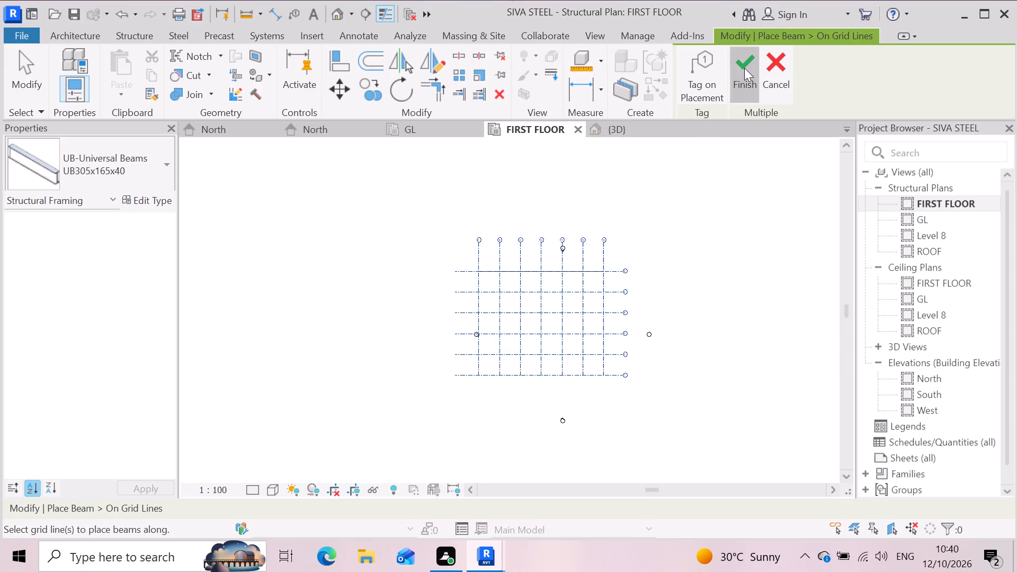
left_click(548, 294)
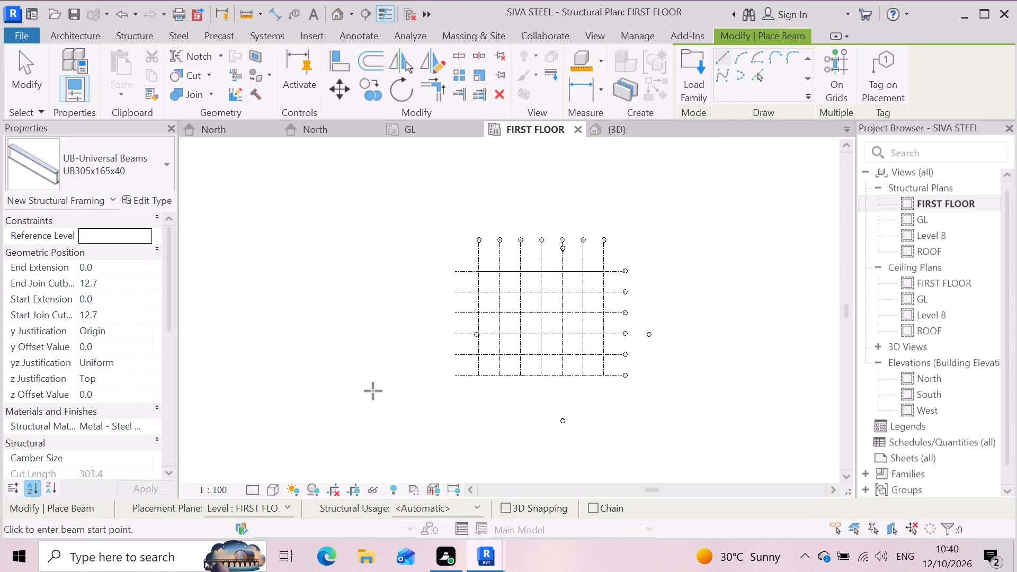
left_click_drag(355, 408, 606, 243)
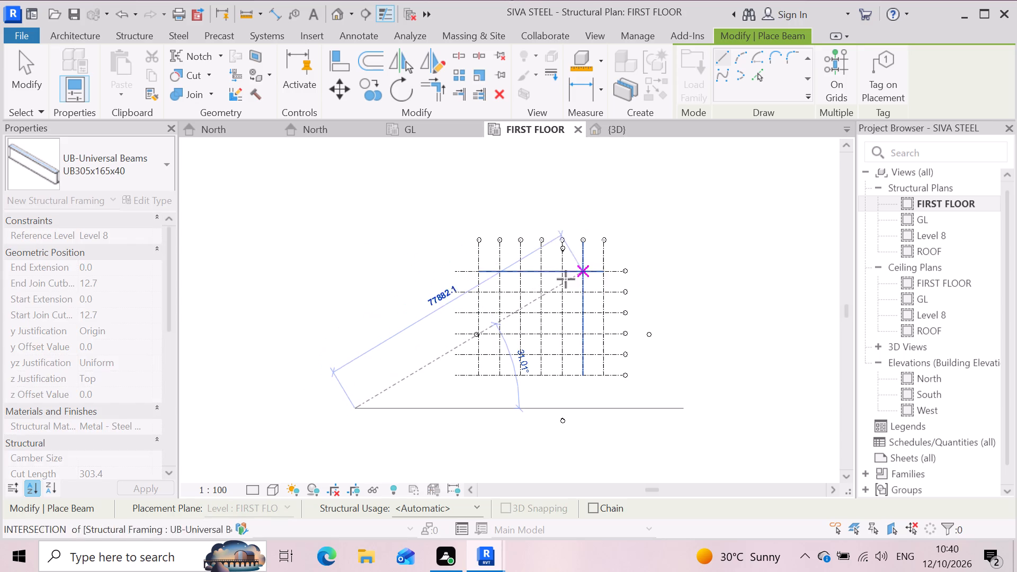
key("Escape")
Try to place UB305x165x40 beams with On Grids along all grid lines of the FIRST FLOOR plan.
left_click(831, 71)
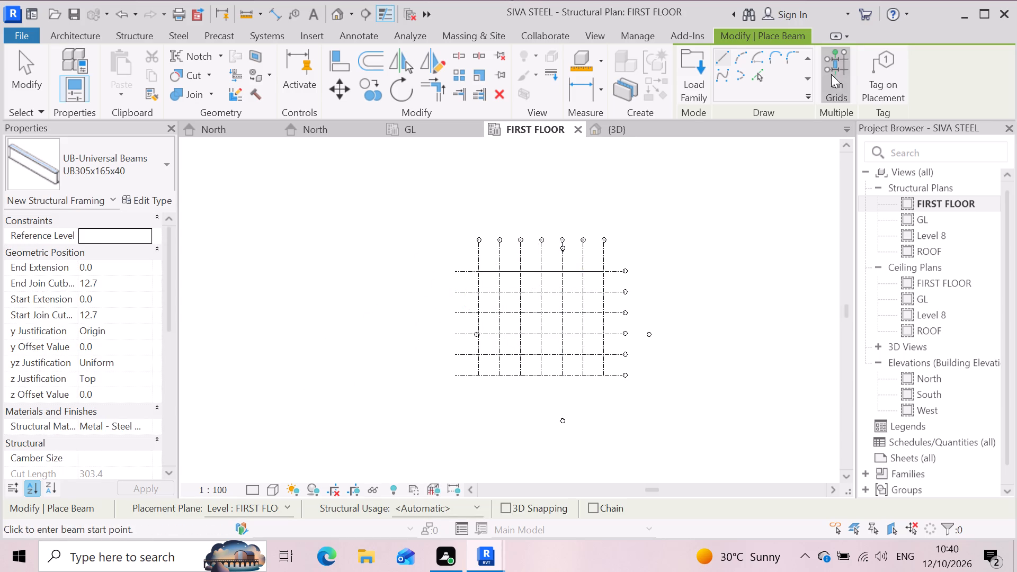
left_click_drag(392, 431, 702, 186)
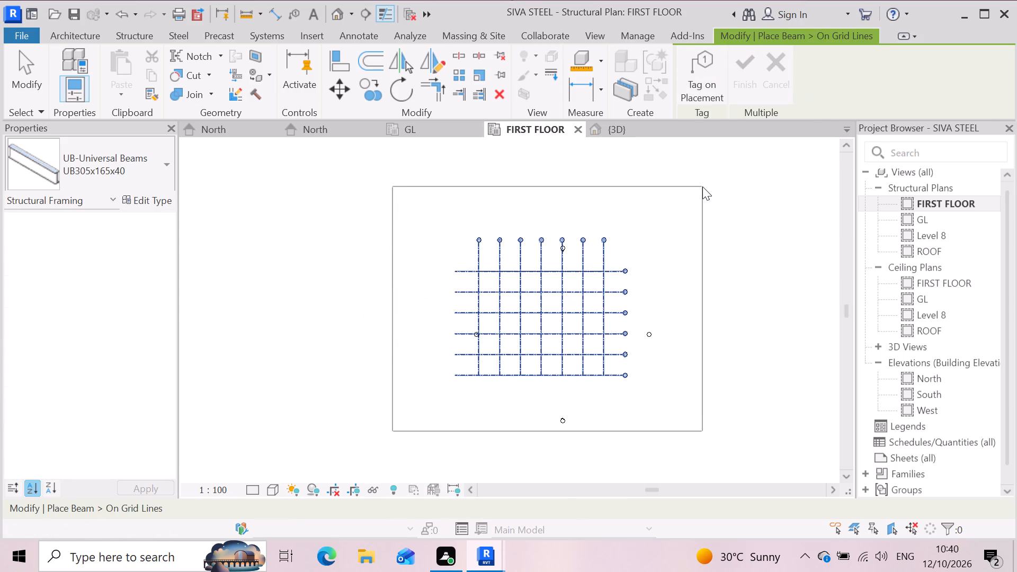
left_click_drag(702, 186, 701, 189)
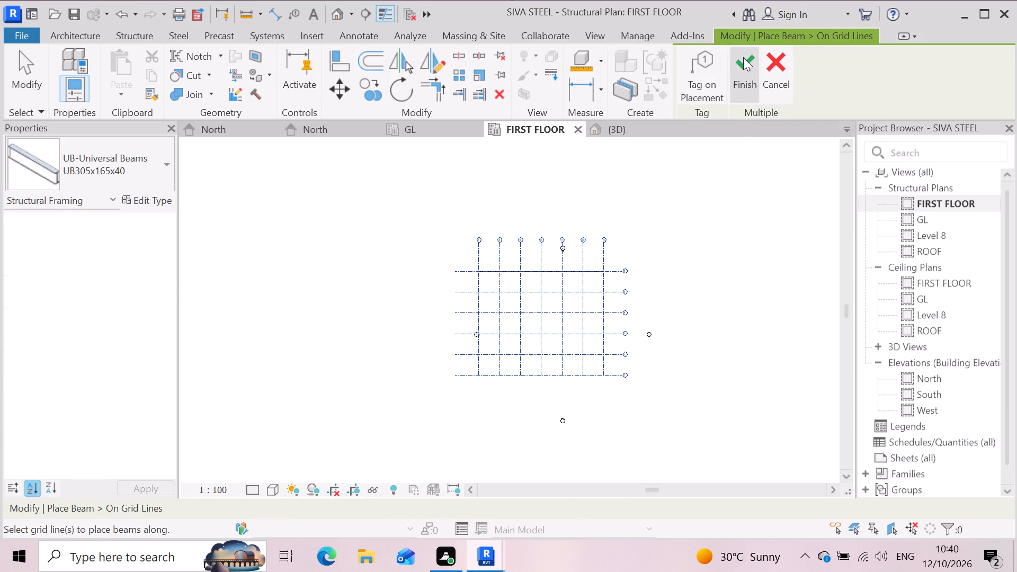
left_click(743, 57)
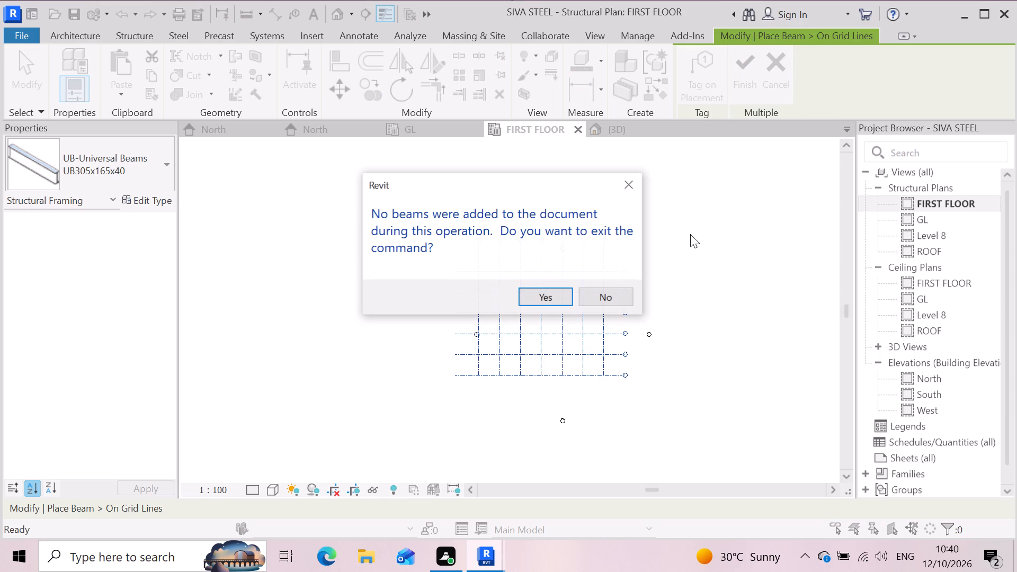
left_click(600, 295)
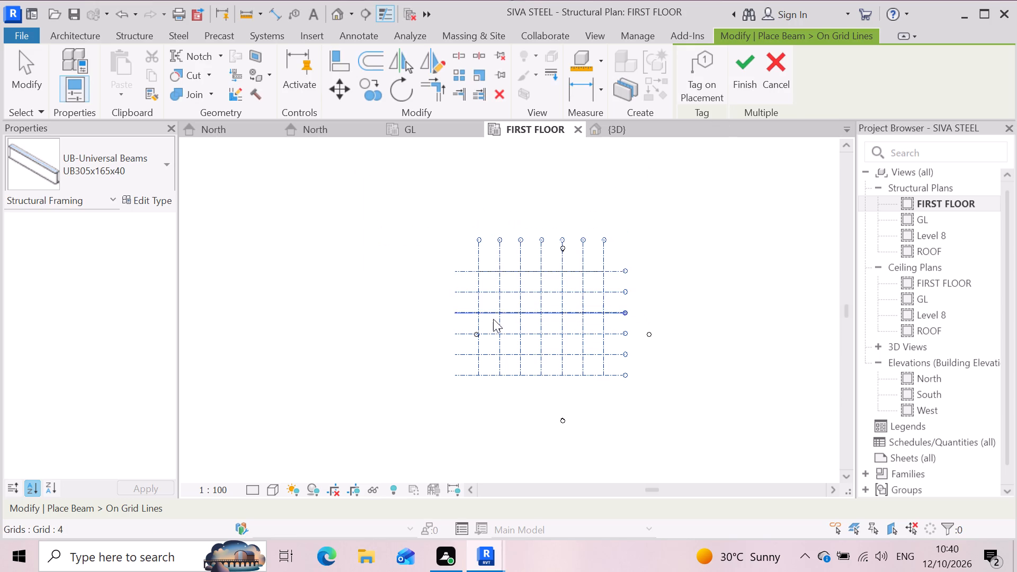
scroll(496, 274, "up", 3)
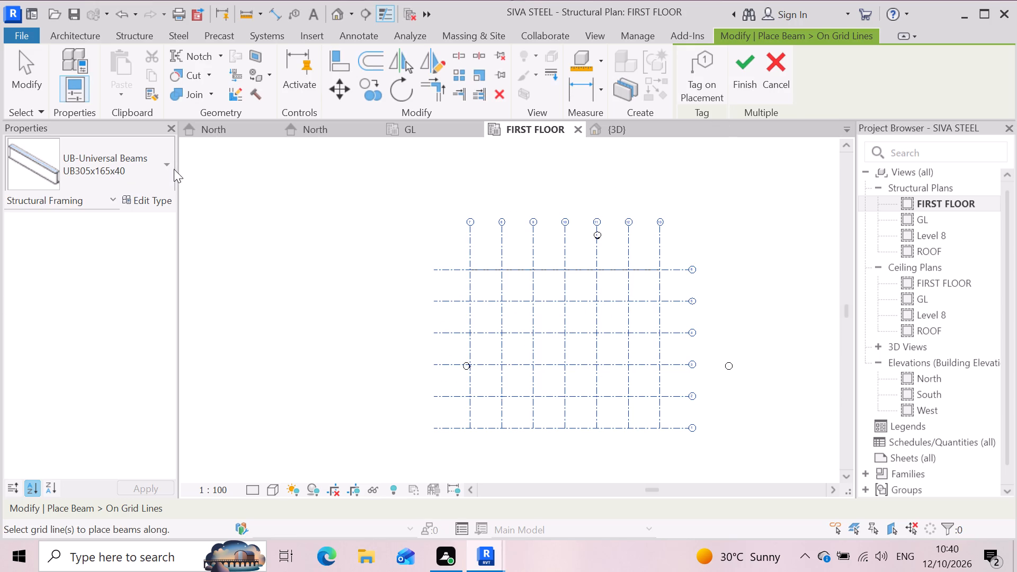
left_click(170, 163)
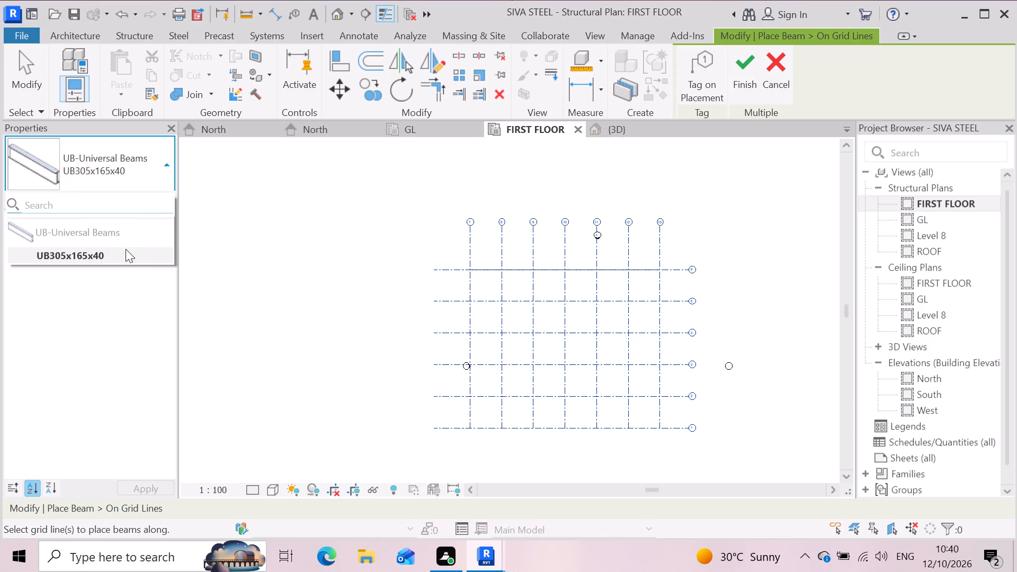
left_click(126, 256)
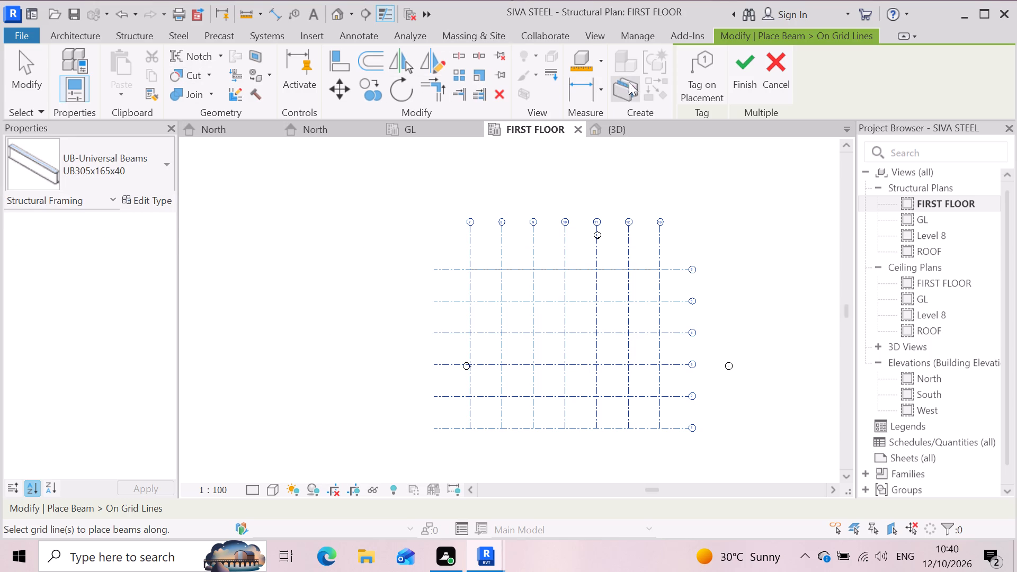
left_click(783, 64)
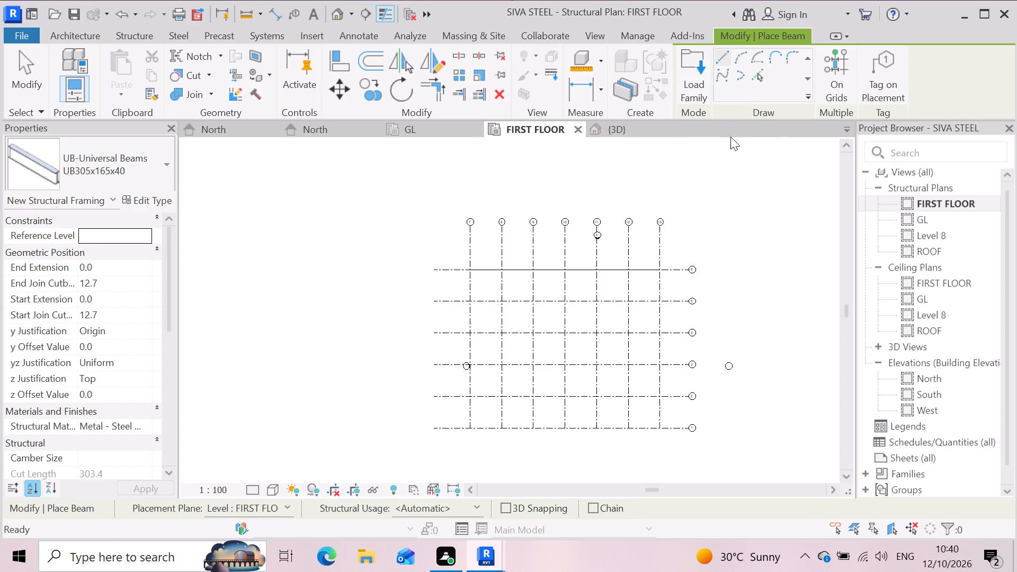
Load the UB-Universal Beam-Column family from the Steel library folder, leaving the type selection as offered.
left_click(692, 58)
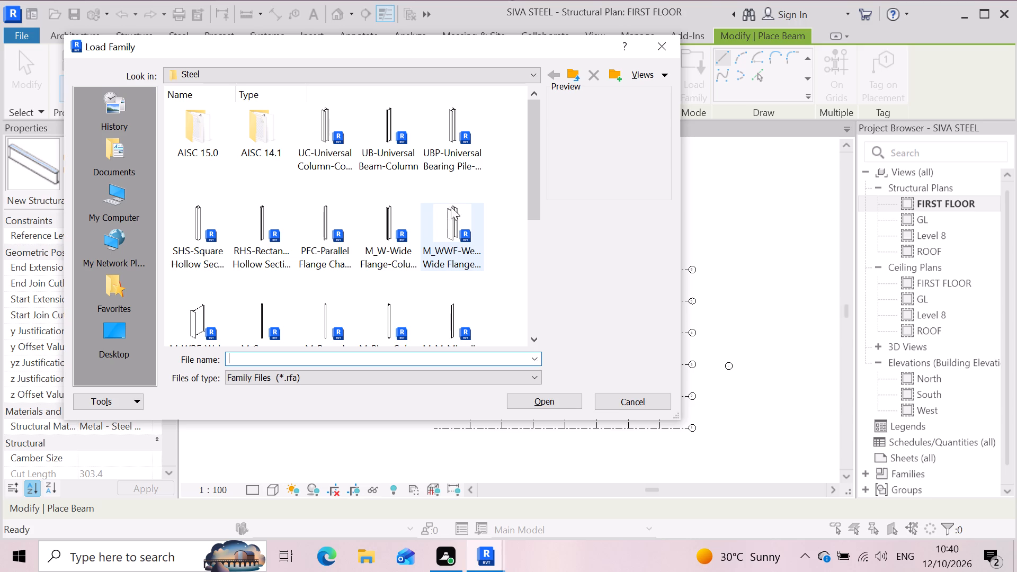
scroll(411, 192, "down", 1)
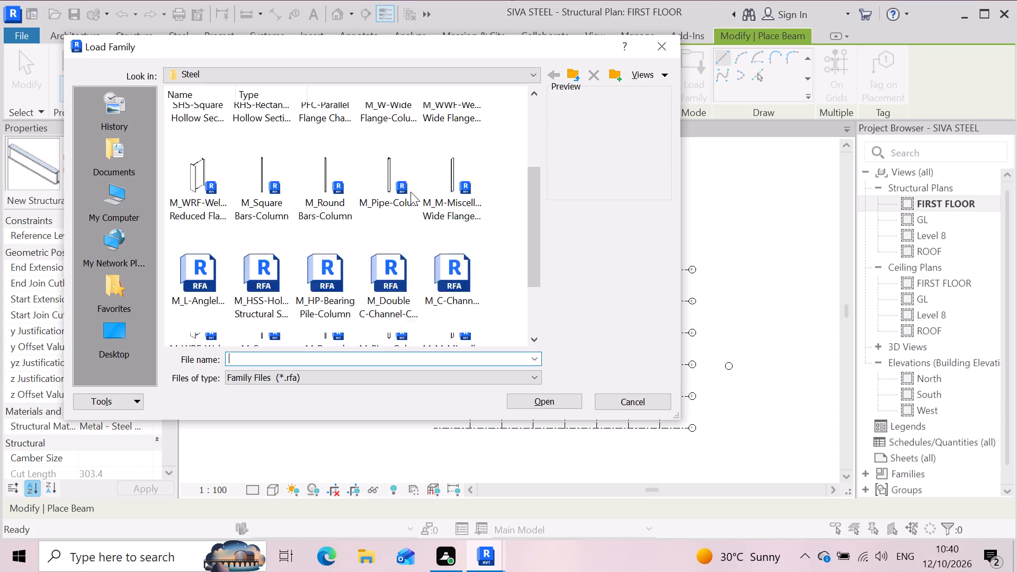
scroll(411, 192, "down", 1)
scroll(371, 211, "up", 3)
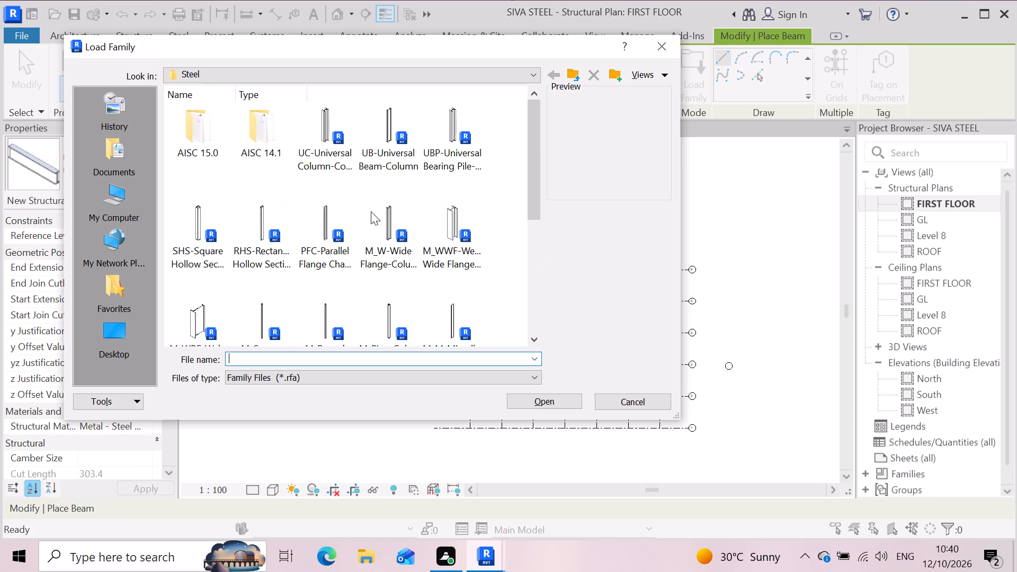
left_click(390, 144)
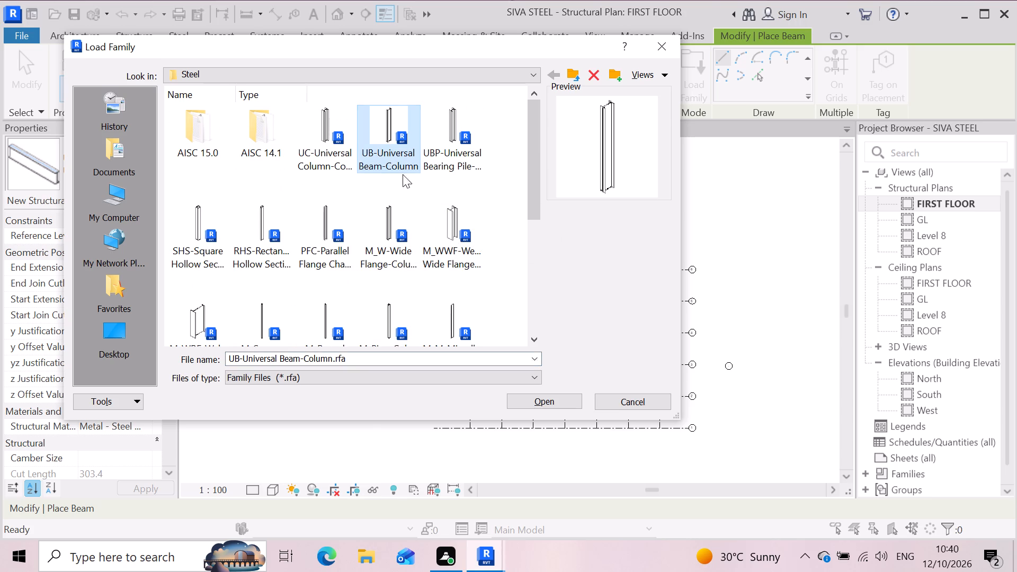
left_click(533, 404)
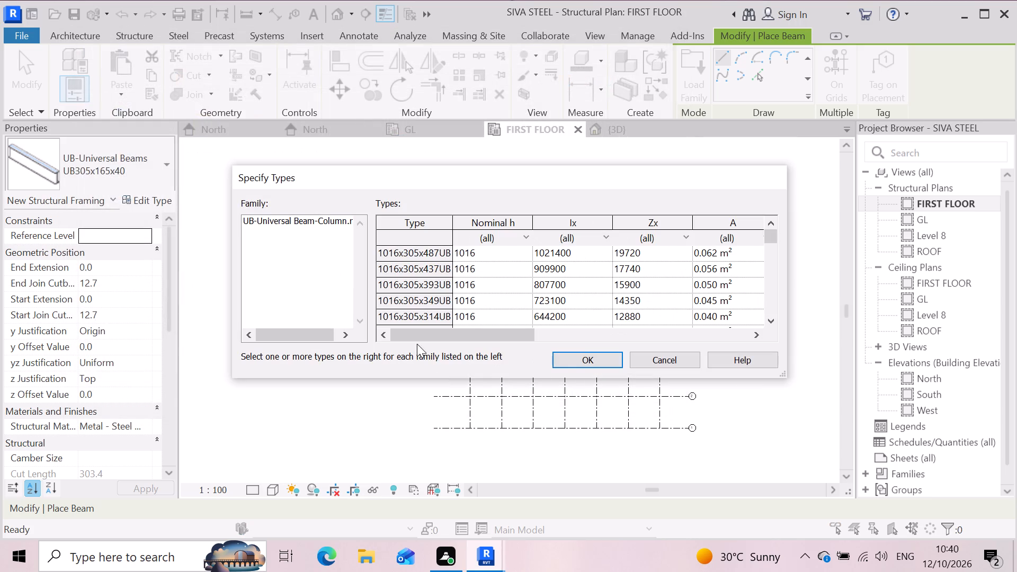
left_click(566, 354)
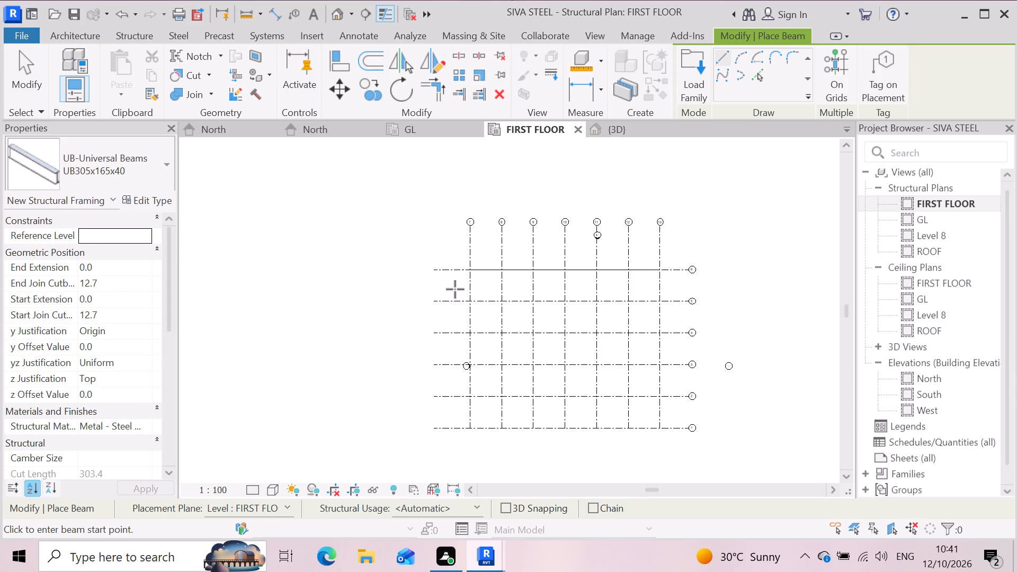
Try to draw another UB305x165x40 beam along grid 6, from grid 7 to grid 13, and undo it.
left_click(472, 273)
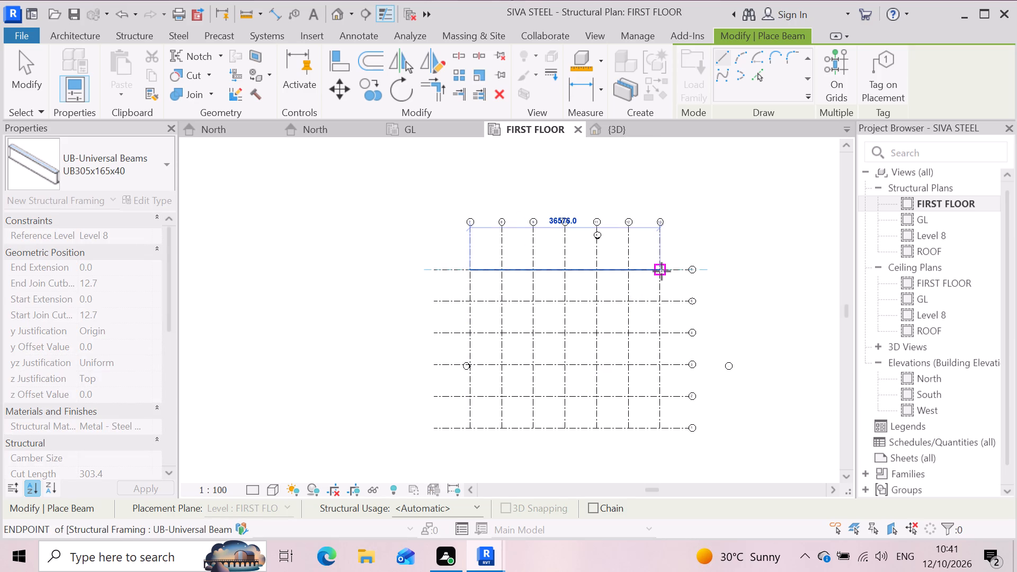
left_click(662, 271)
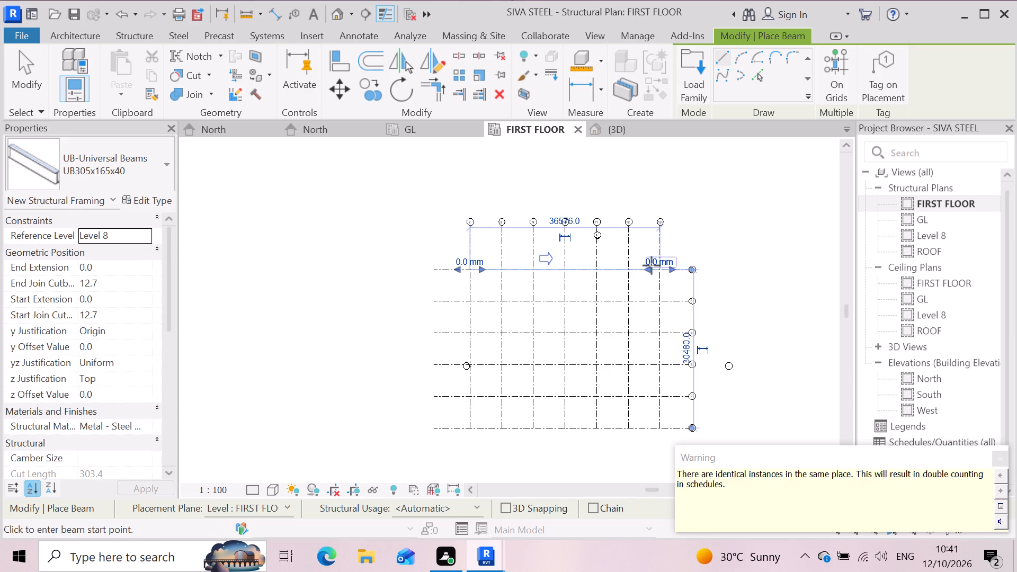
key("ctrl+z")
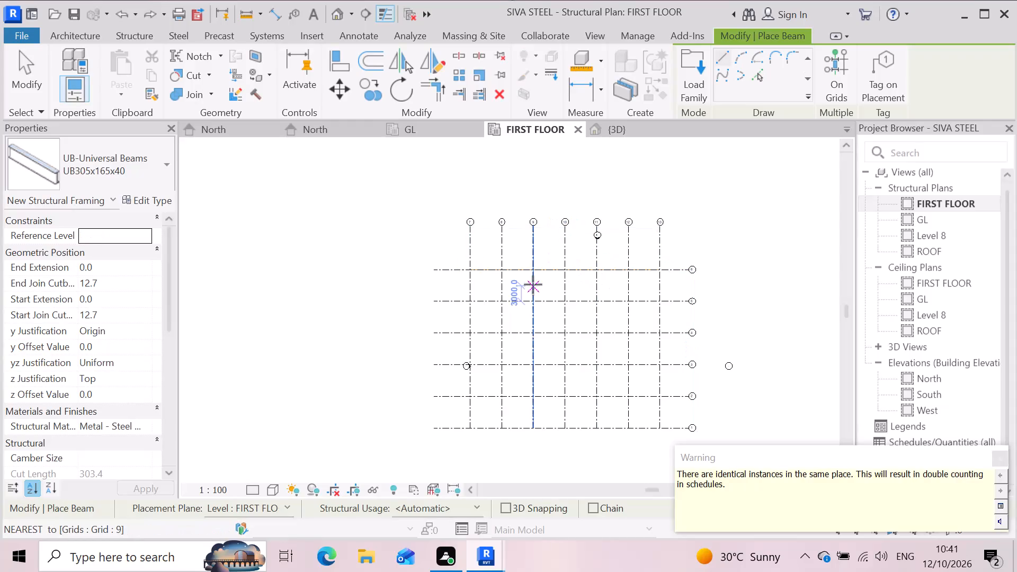
Delete the existing UB305x165x40 beam along grid 6 in the default 3D view.
left_click(634, 132)
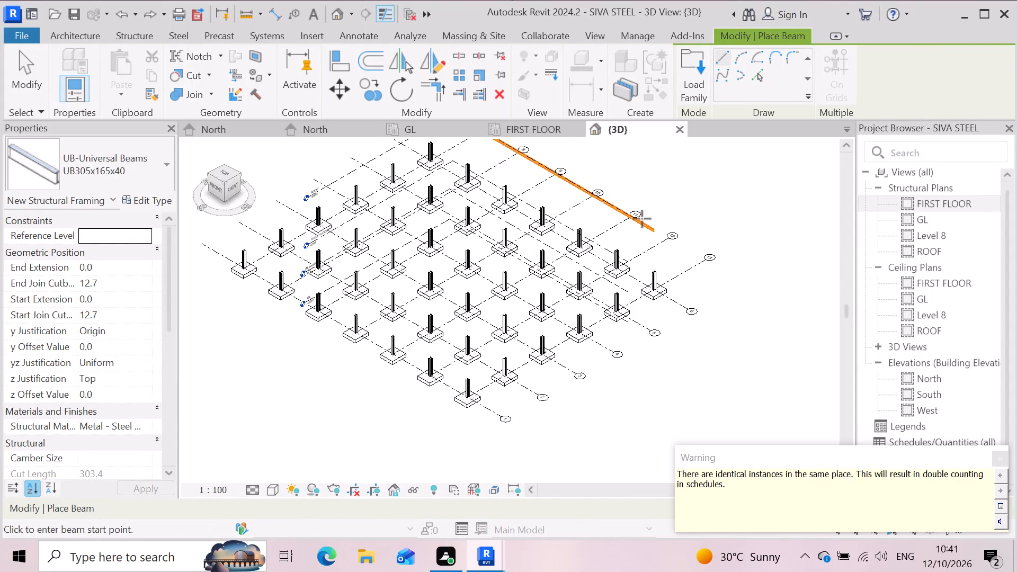
key("Escape")
scroll(618, 194, "up", 5)
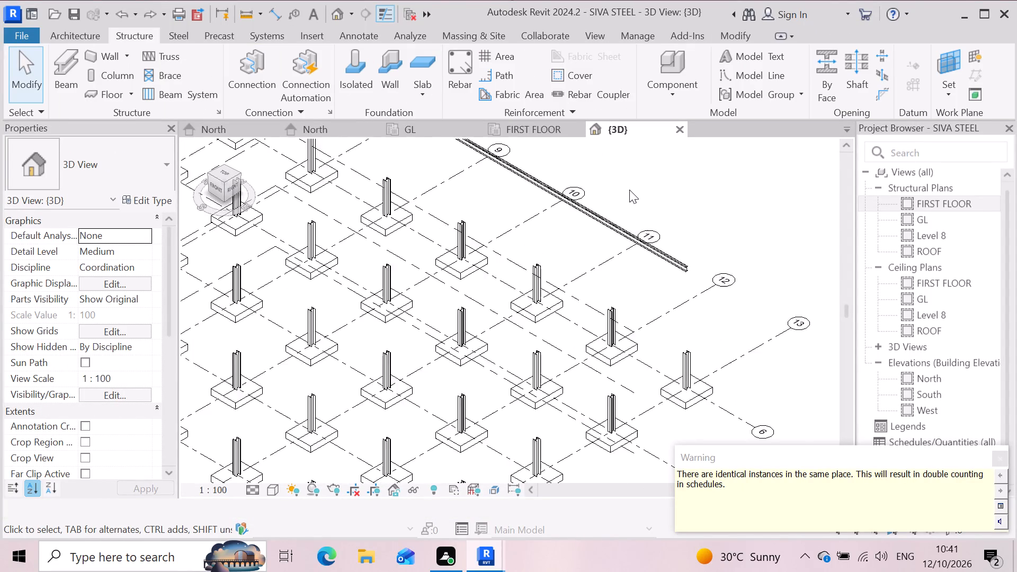
scroll(629, 190, "up", 3)
left_click(694, 308)
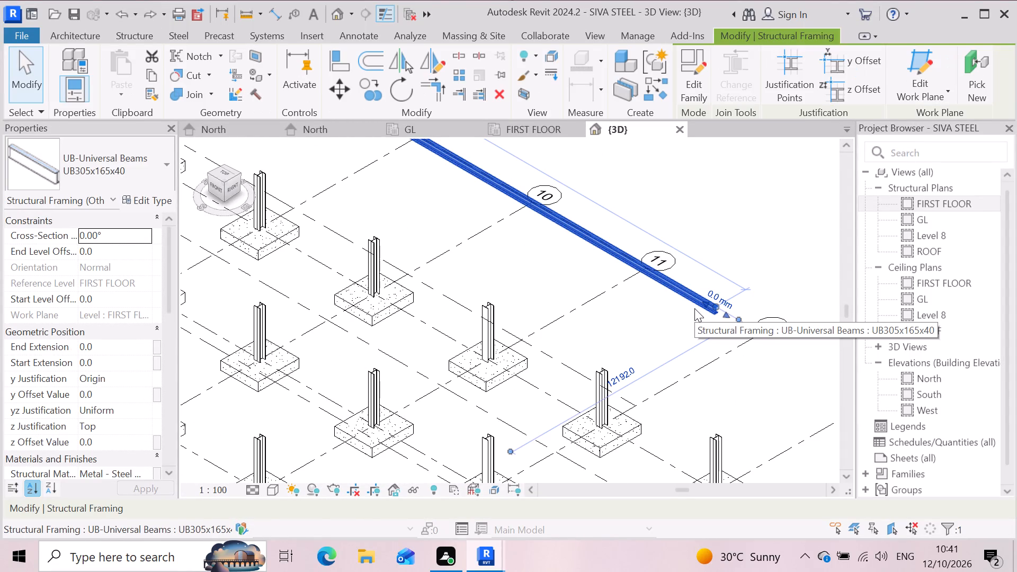
key("Delete")
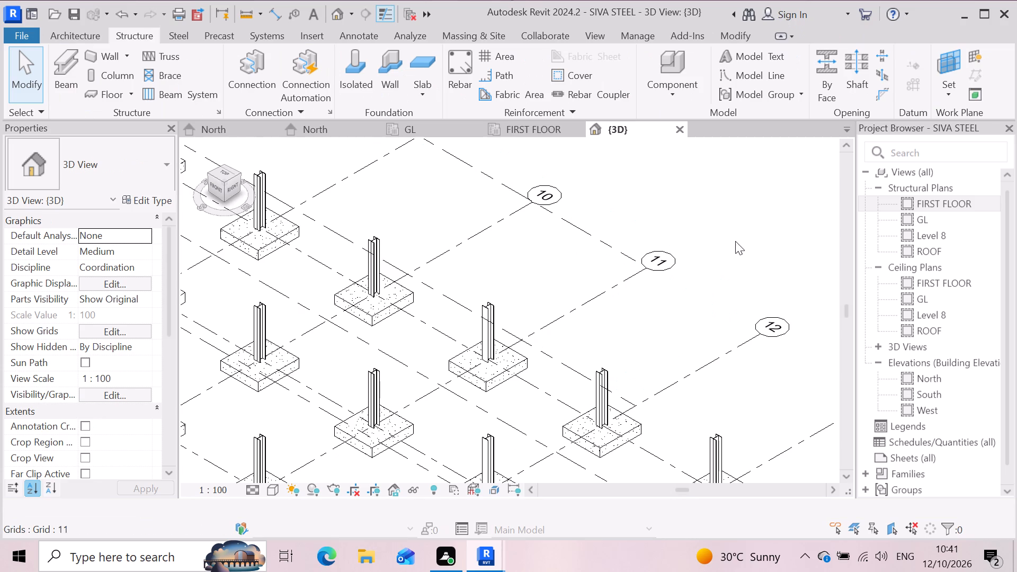
scroll(735, 241, "down", 4)
scroll(614, 284, "down", 4)
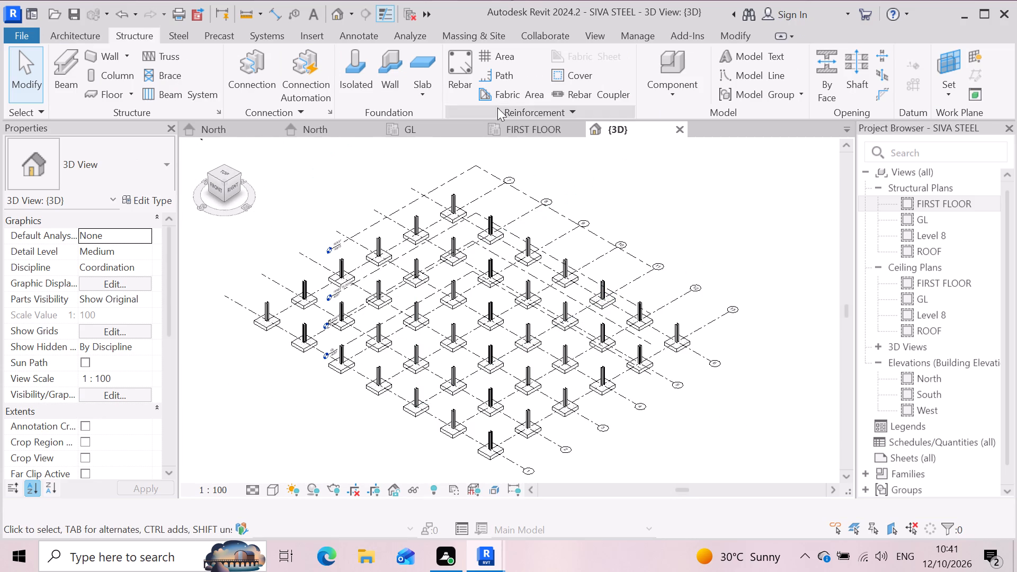
Draw a UB305x165x40 beam on the FIRST FLOOR plan along grid 6, from grid 7 to grid 13, about 36576 mm long.
left_click(534, 128)
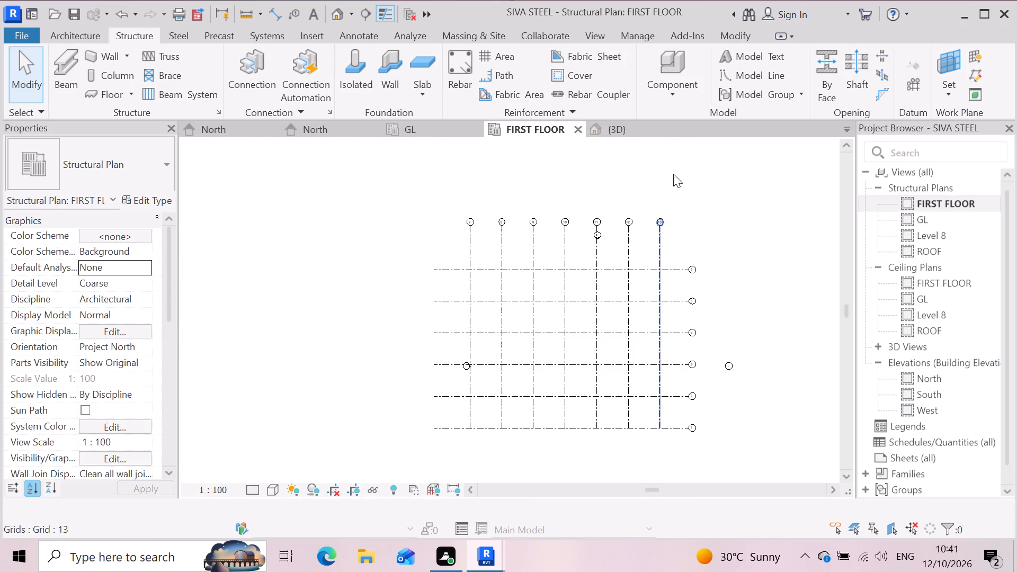
left_click(67, 90)
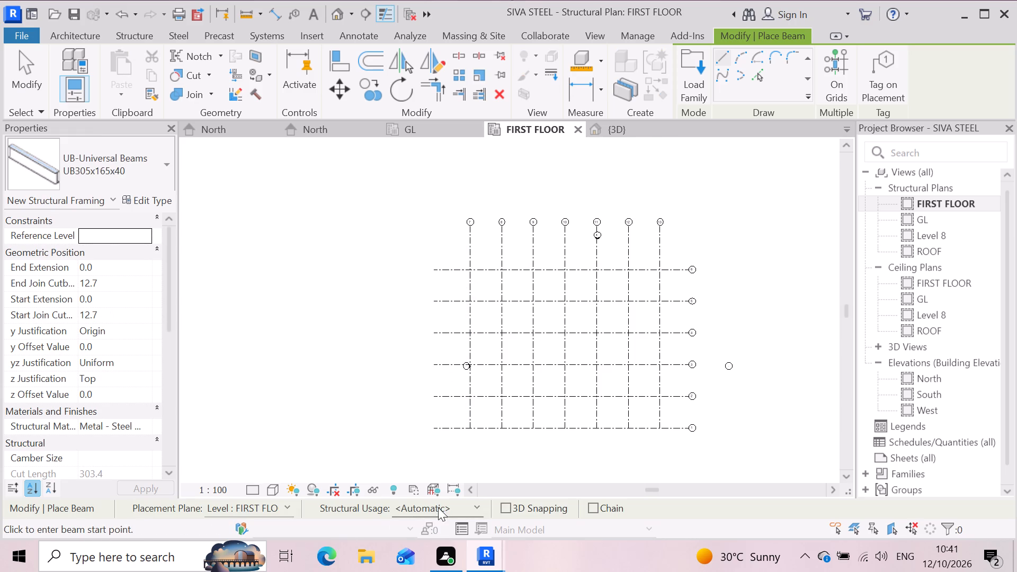
left_click(468, 274)
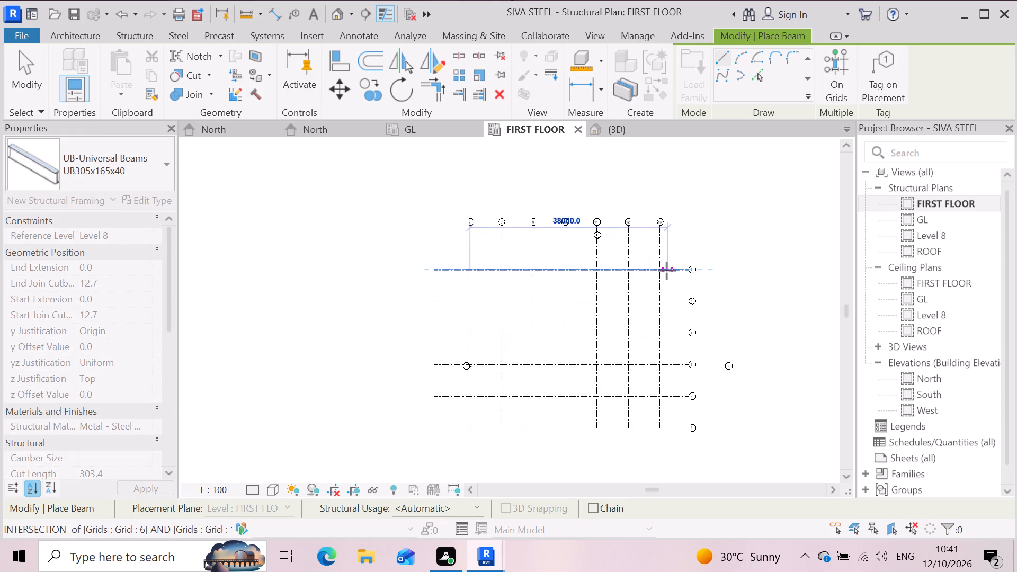
left_click(661, 273)
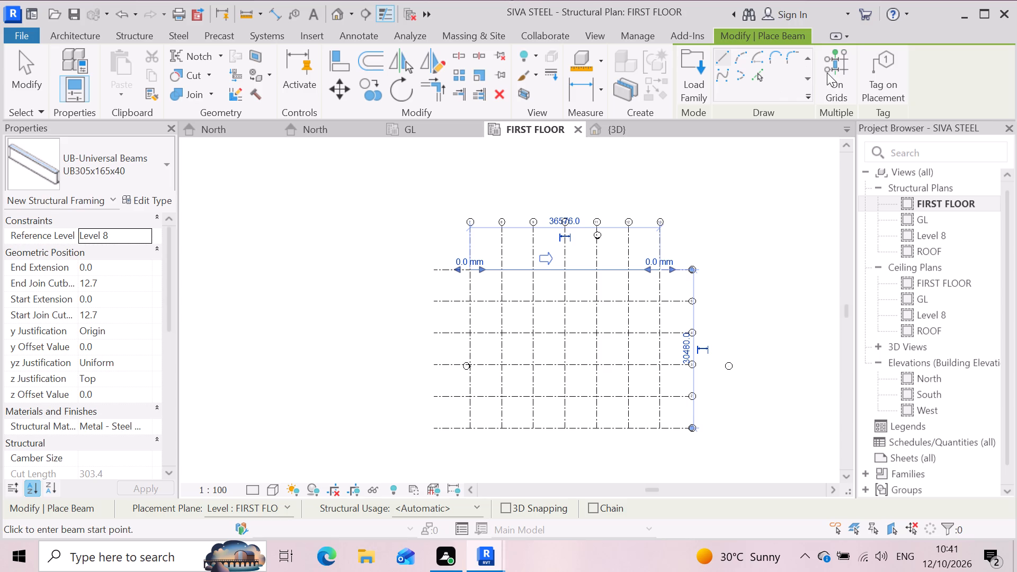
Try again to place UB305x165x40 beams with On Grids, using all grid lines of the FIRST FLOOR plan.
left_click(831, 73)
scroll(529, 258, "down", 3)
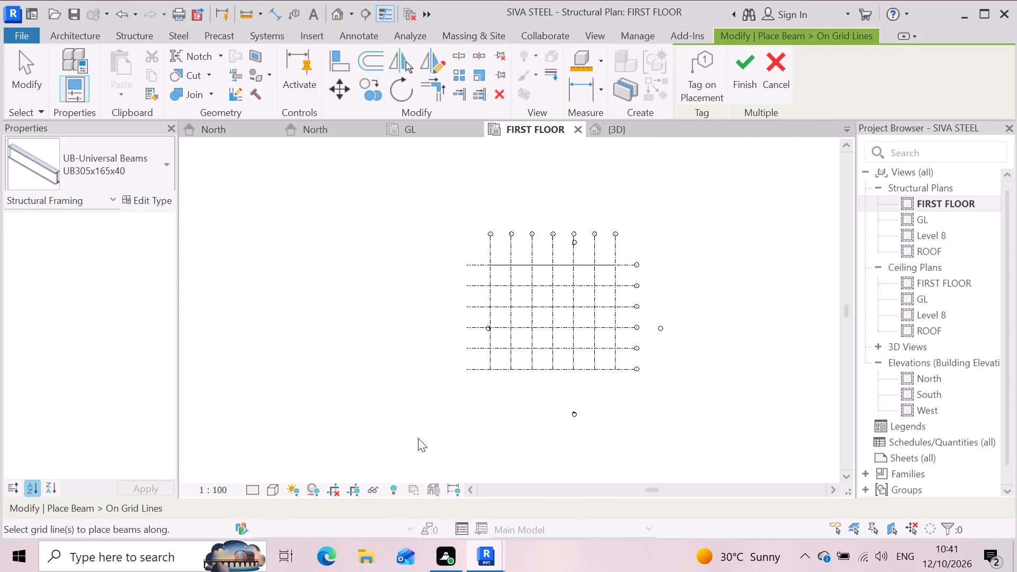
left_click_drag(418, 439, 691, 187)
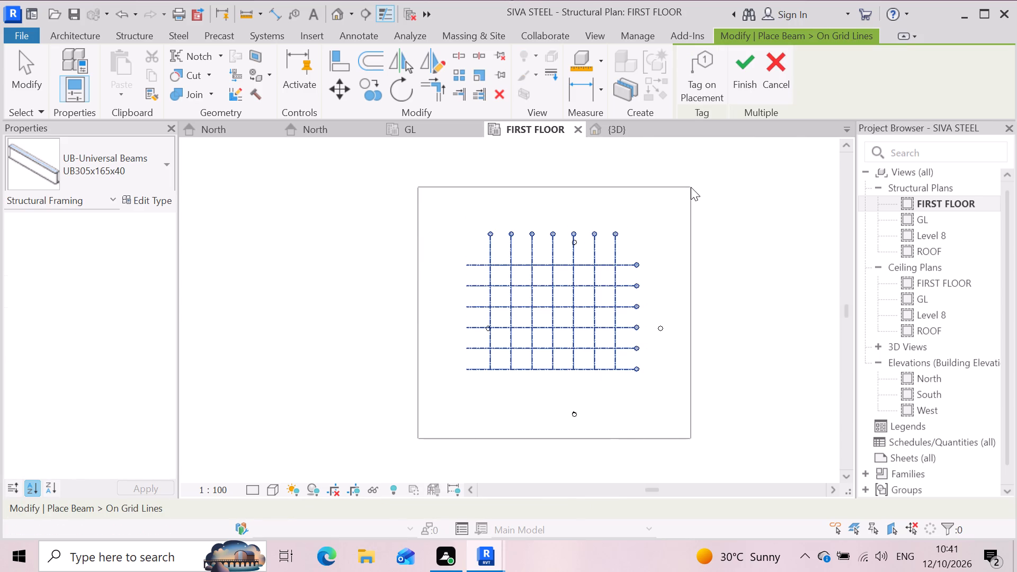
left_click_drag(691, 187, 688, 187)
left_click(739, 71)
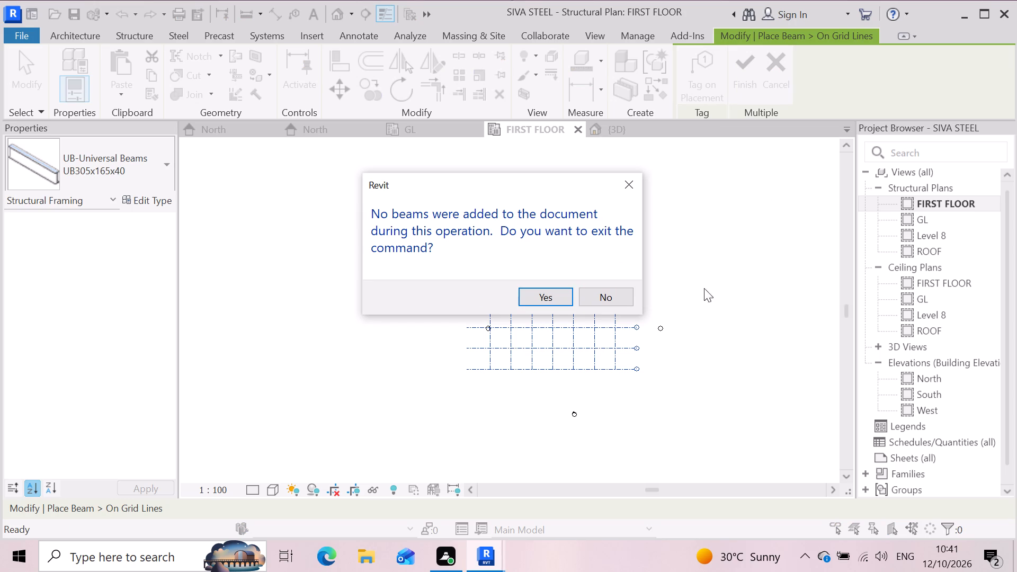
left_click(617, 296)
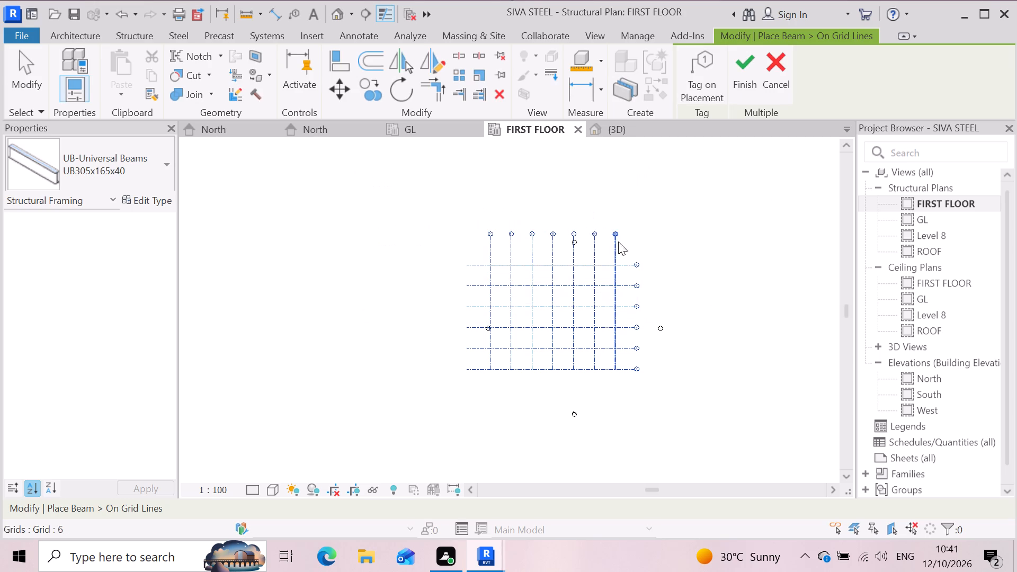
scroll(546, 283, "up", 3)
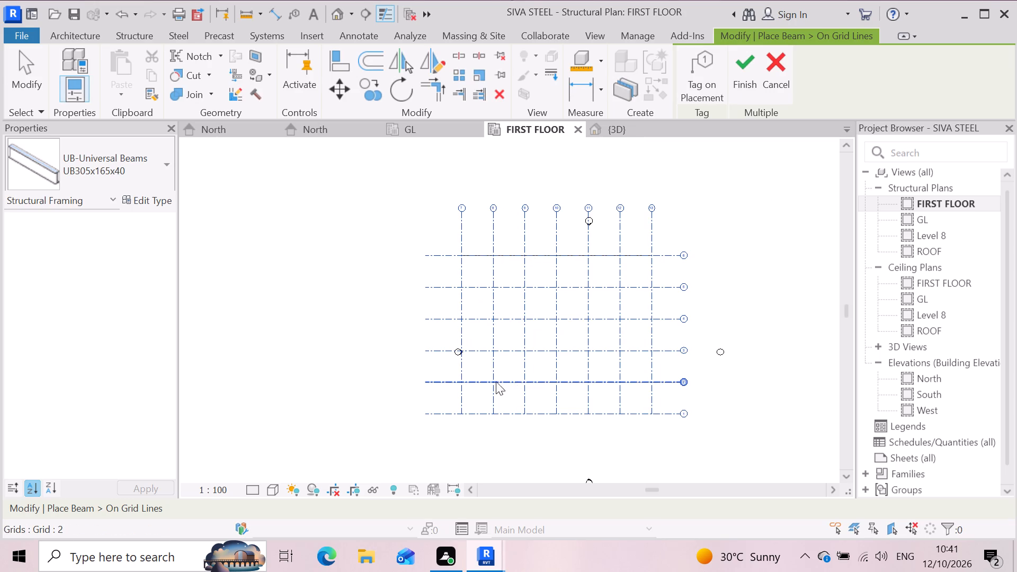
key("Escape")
Draw UB305x165x40 beams from grid 7 to grid 13 along grid 5, about 36576 mm long, and along grid 4, about 37000 mm long.
scroll(600, 323, "up", 2)
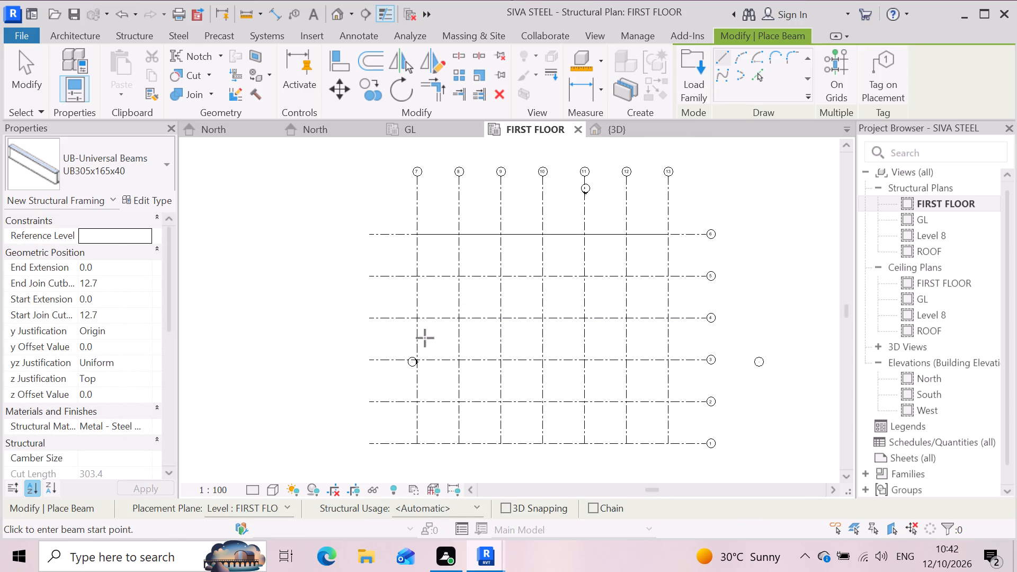
scroll(416, 274, "up", 4)
scroll(402, 291, "down", 3)
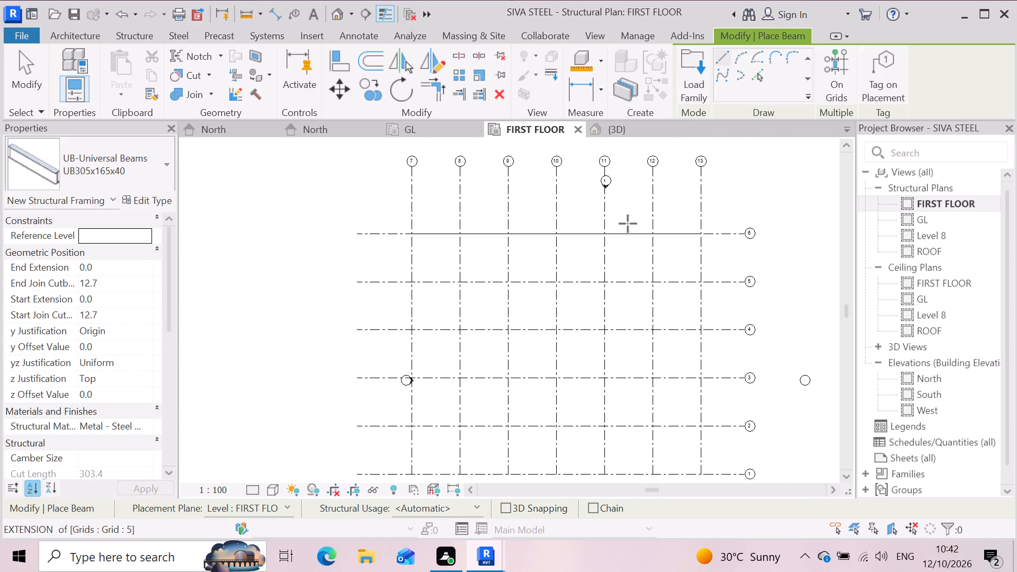
left_click(409, 287)
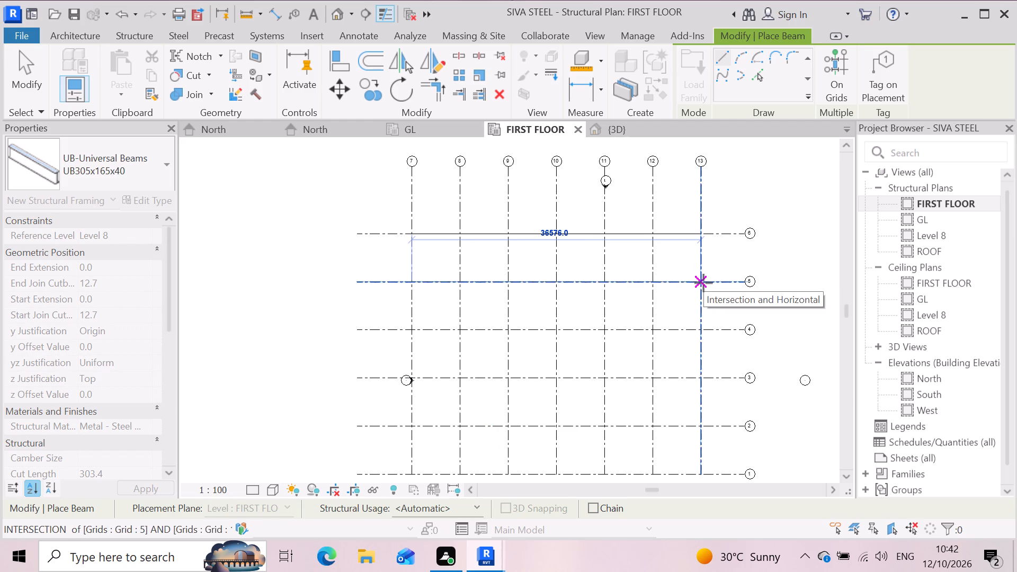
left_click(703, 283)
key("Escape")
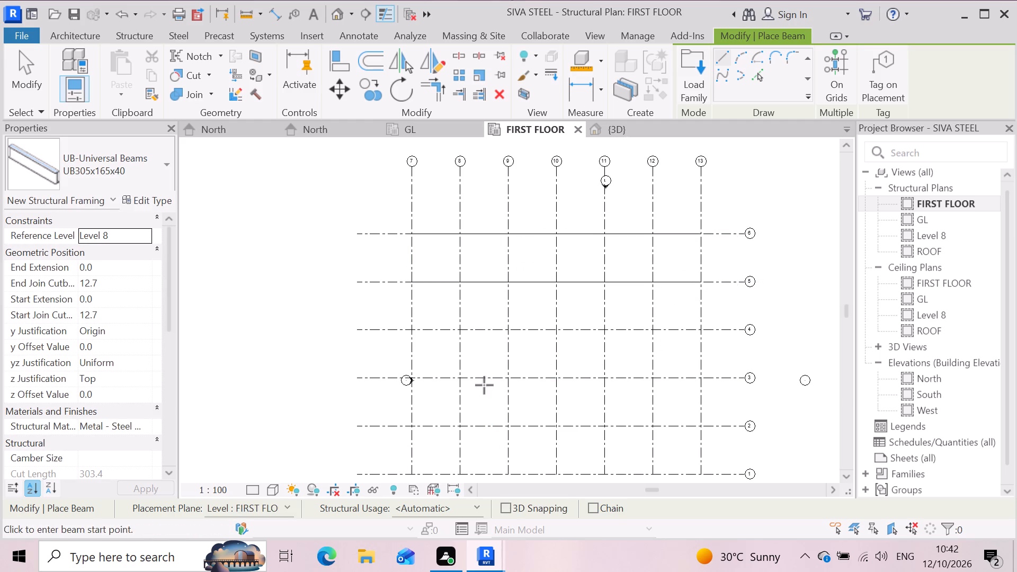
left_click(414, 329)
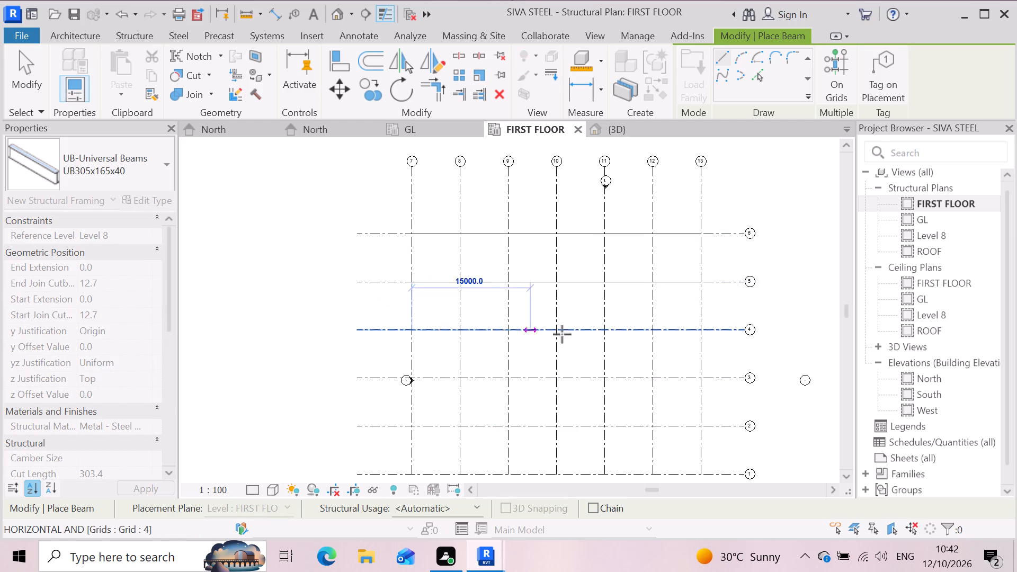
left_click(708, 329)
Draw UB305x165x40 beams along grids 3, 2 and 1, from grid 7 to grid 13, each about 36576 mm long.
scroll(669, 338, "down", 2)
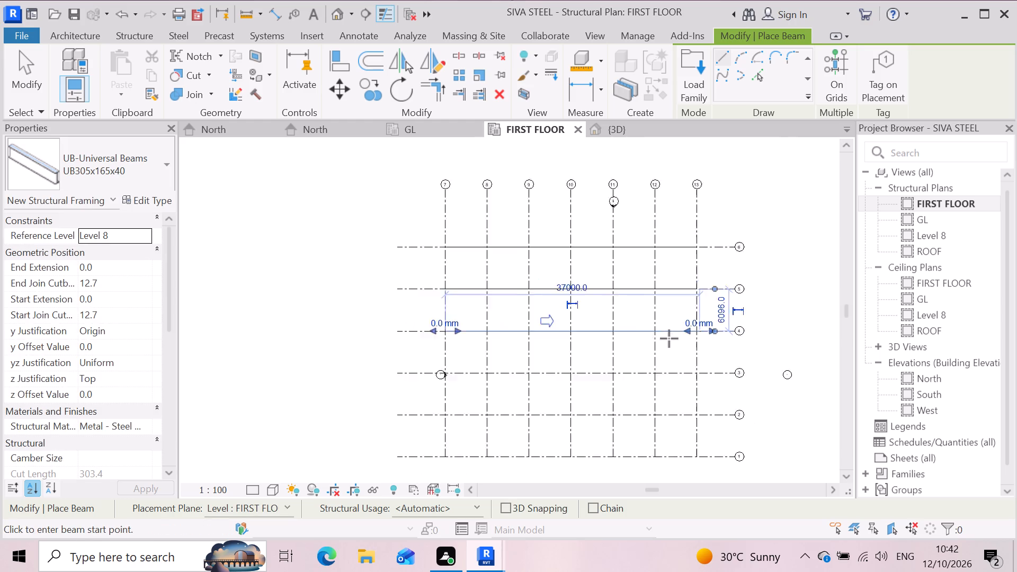
scroll(669, 338, "down", 1)
scroll(478, 378, "up", 3)
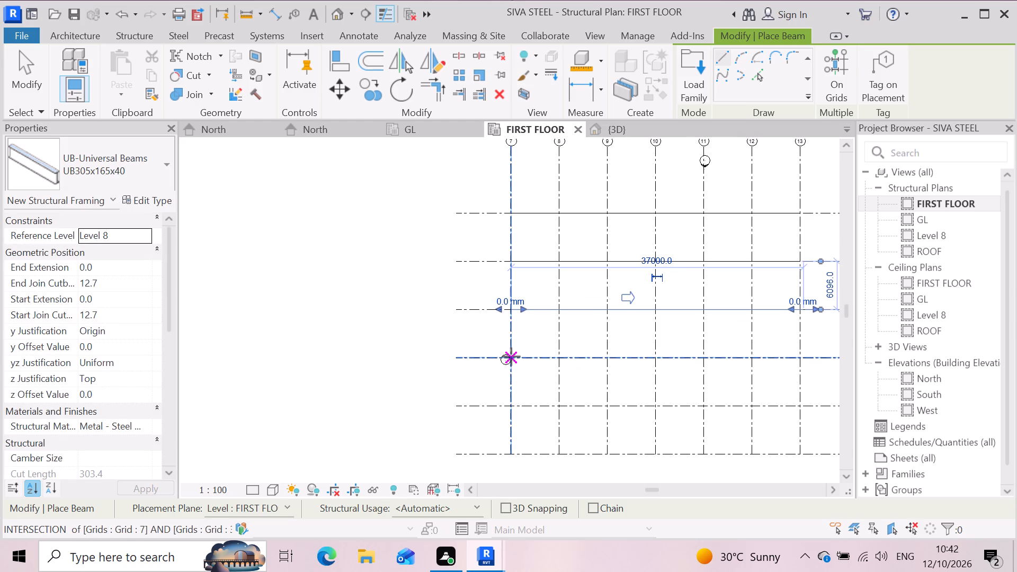
left_click(509, 357)
scroll(469, 406, "down", 5)
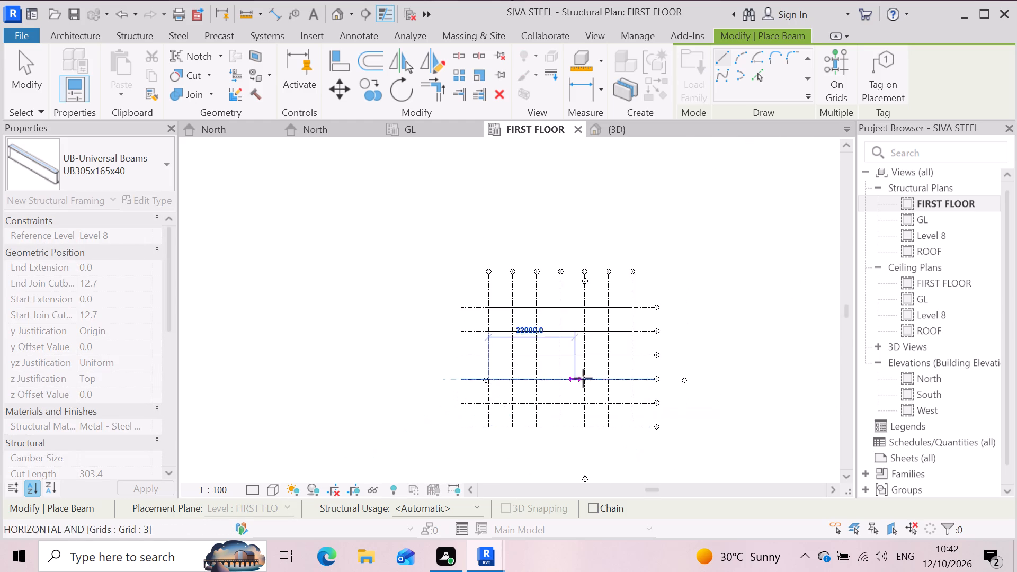
scroll(636, 379, "up", 5)
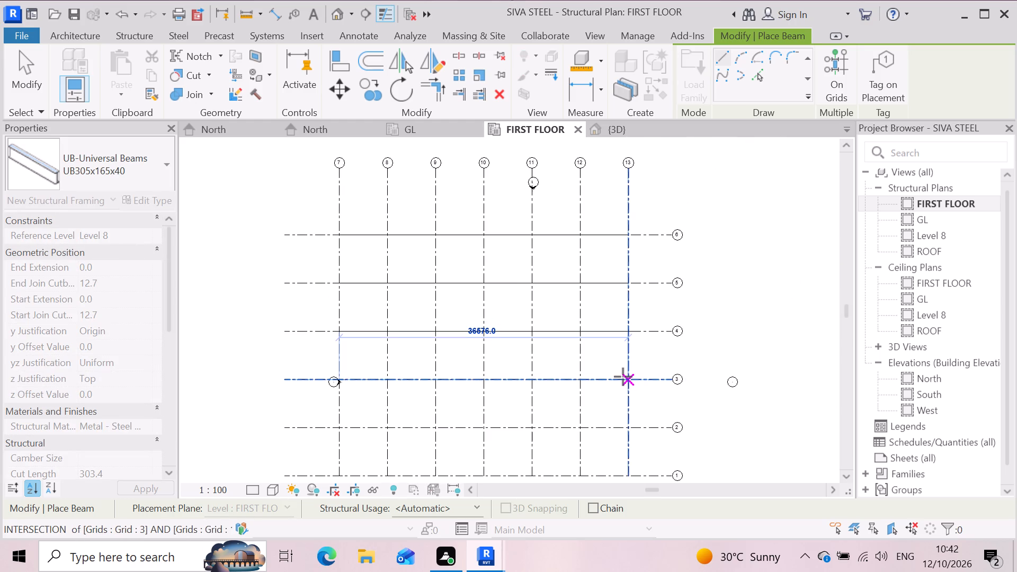
left_click(628, 377)
scroll(648, 373, "down", 4)
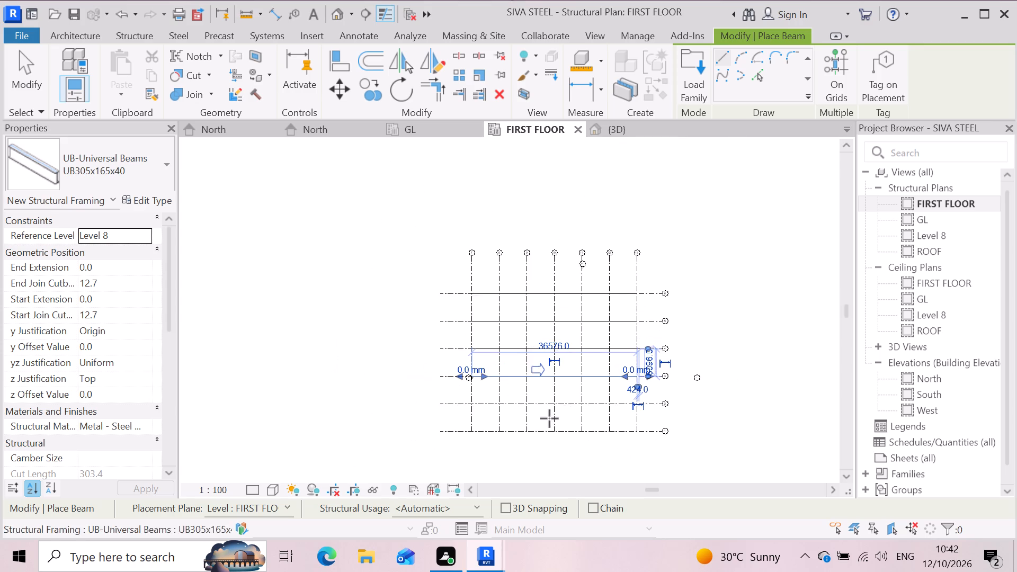
left_click(474, 406)
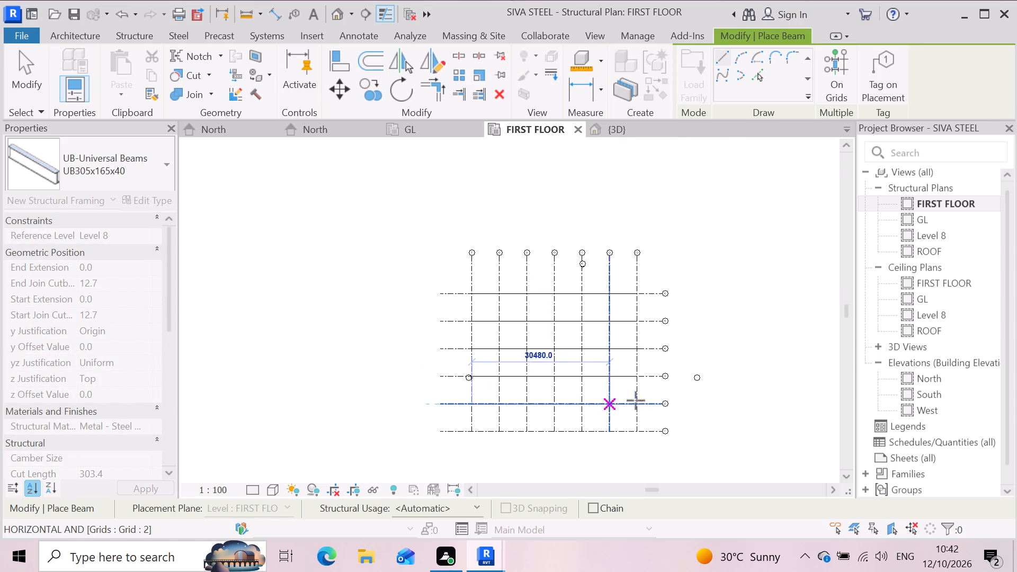
left_click(643, 403)
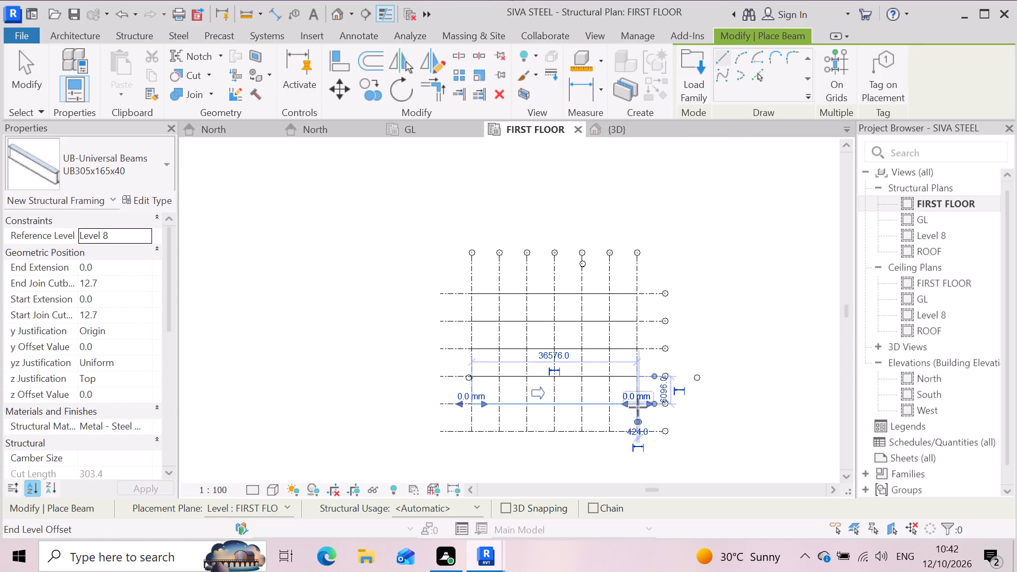
key("Escape")
scroll(566, 441, "up", 2)
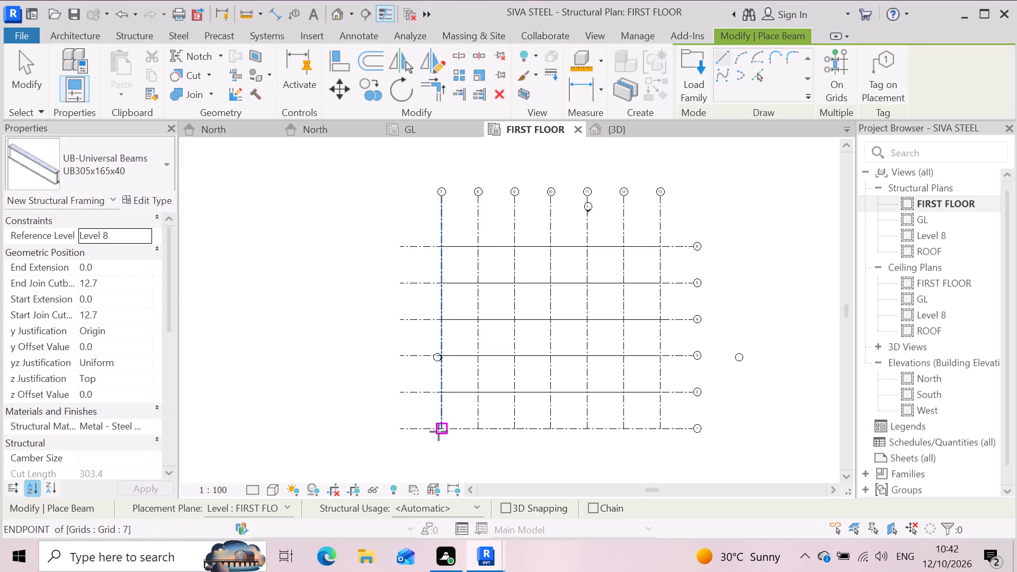
left_click(439, 432)
left_click(664, 433)
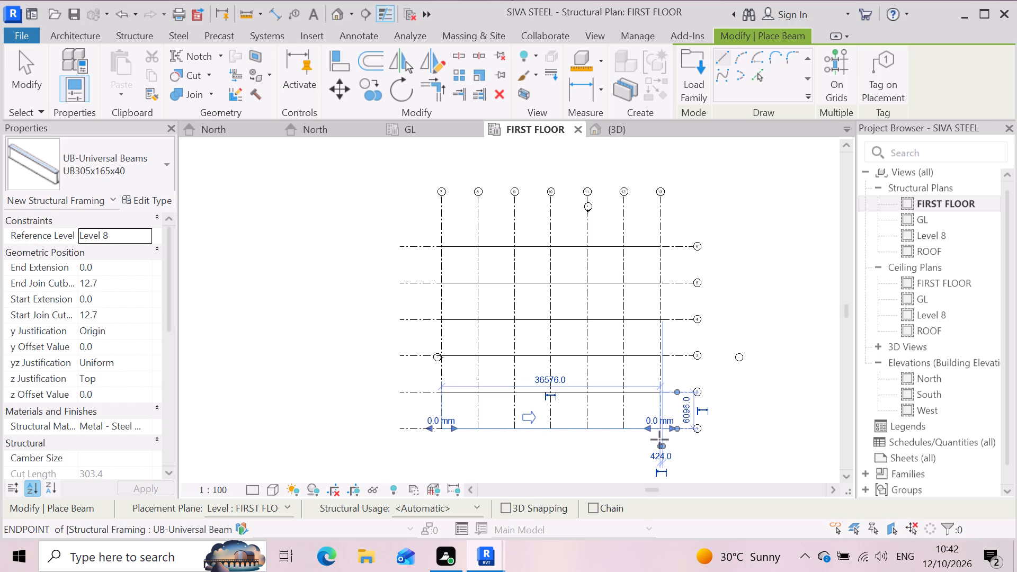
key("Escape")
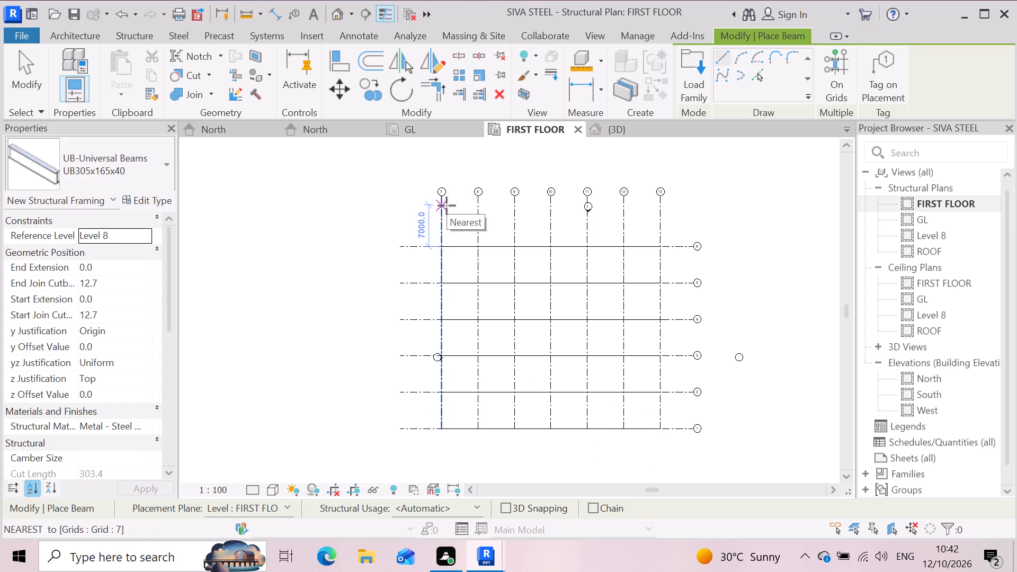
Draw UB305x165x40 beams along grids 7, 8, 9 and 10, from grid 6 to grid 1, each about 30480 mm long.
left_click(444, 252)
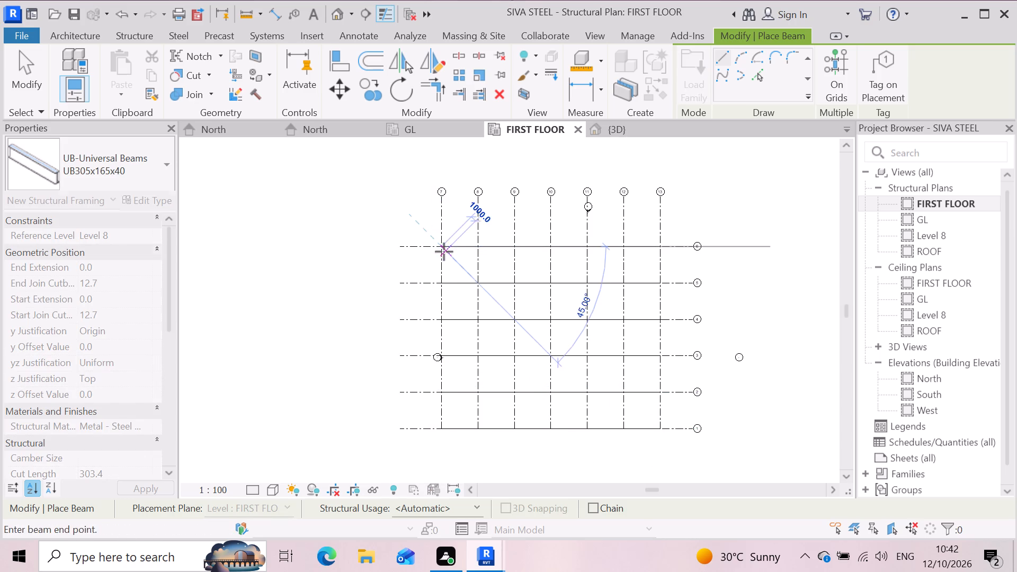
left_click(437, 422)
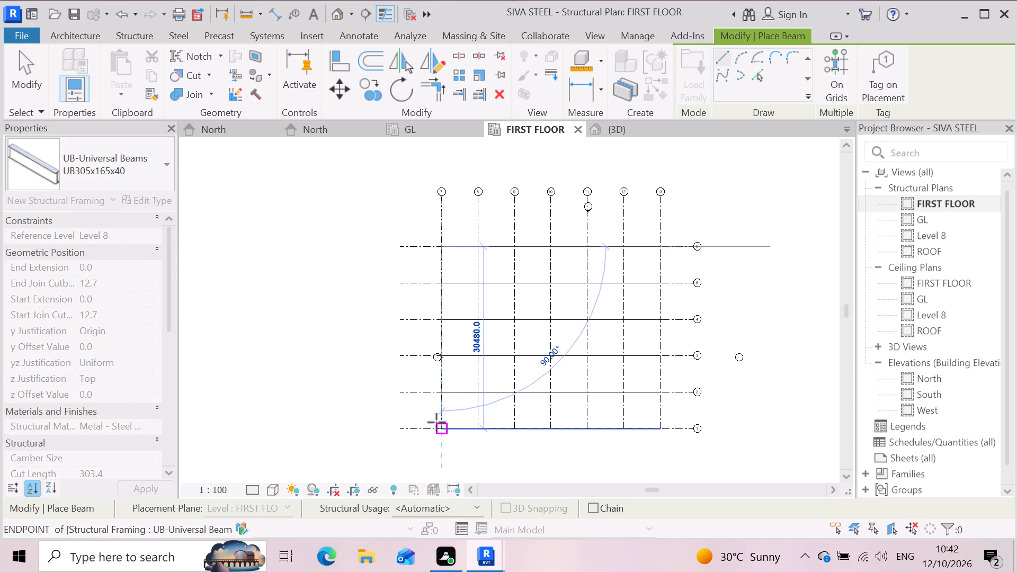
left_click(481, 243)
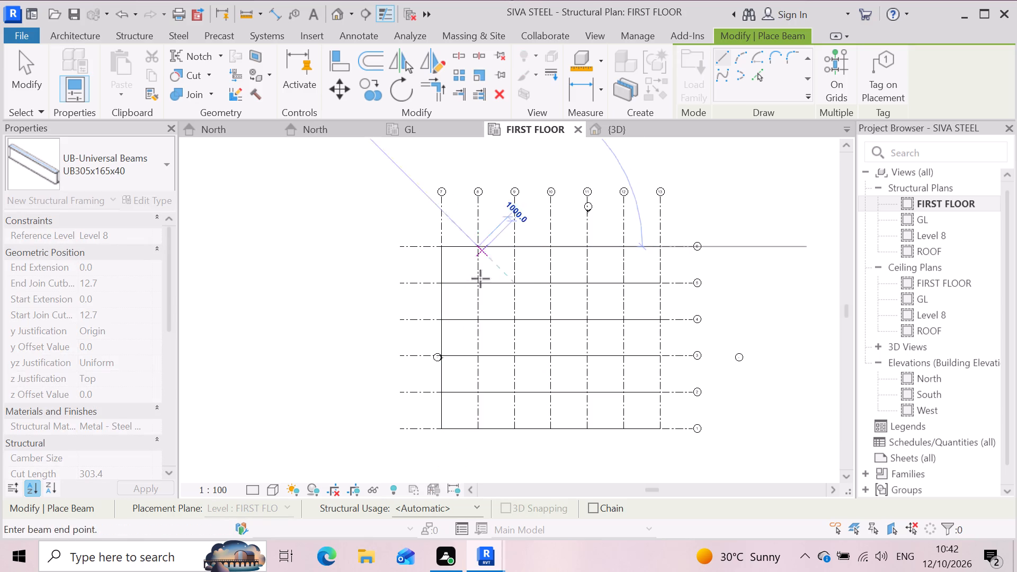
left_click(478, 424)
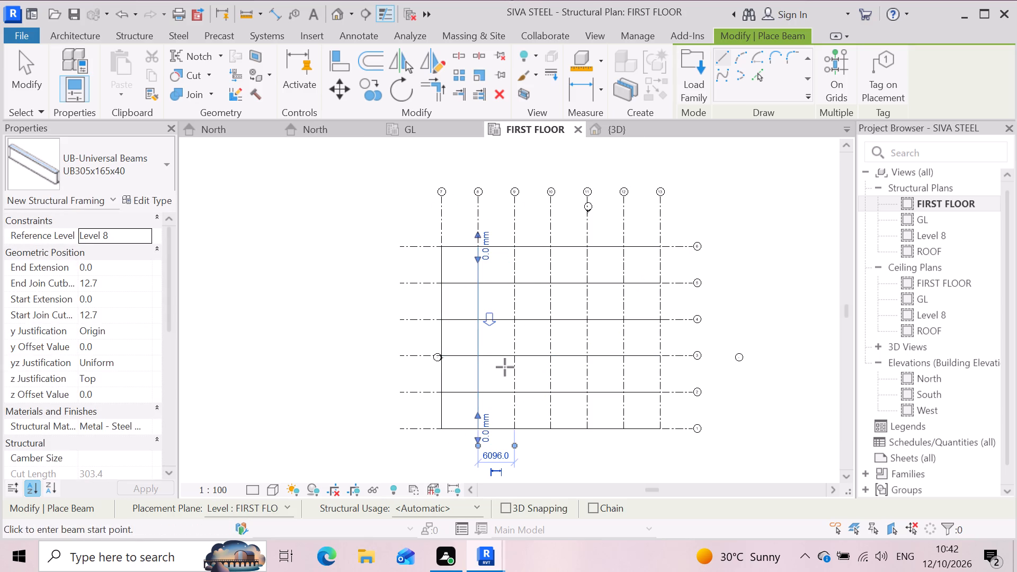
left_click(516, 247)
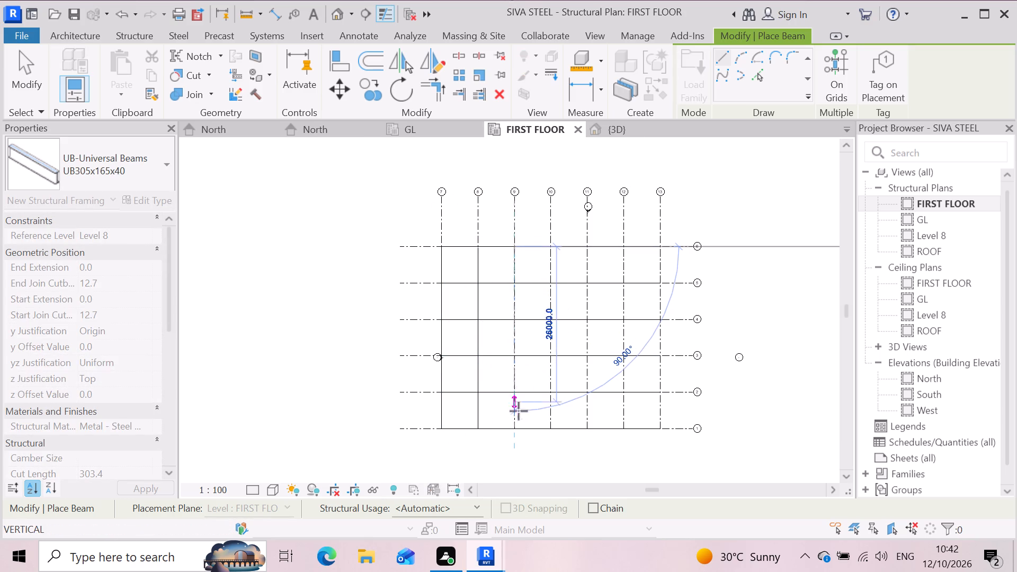
left_click(512, 431)
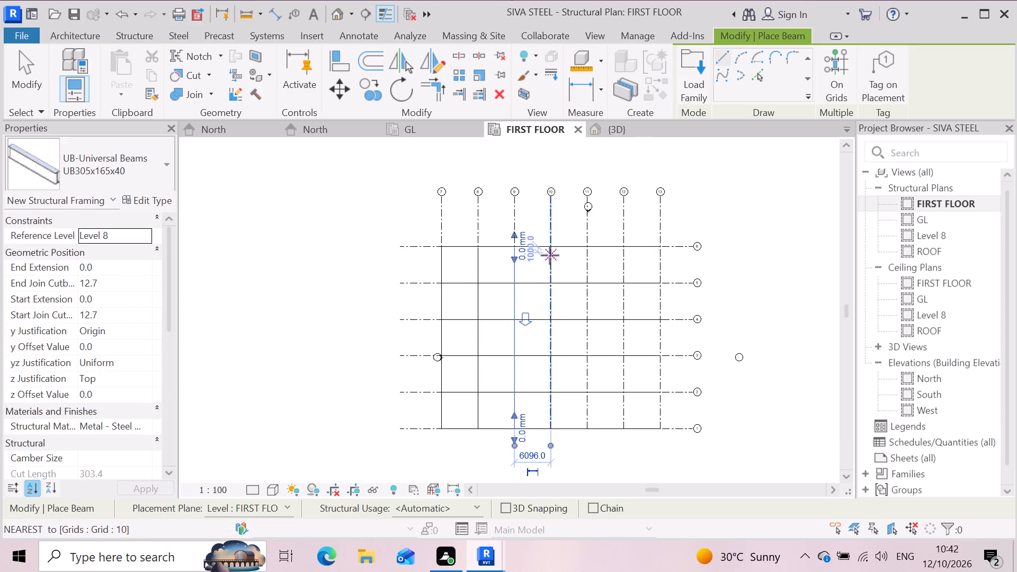
left_click(552, 247)
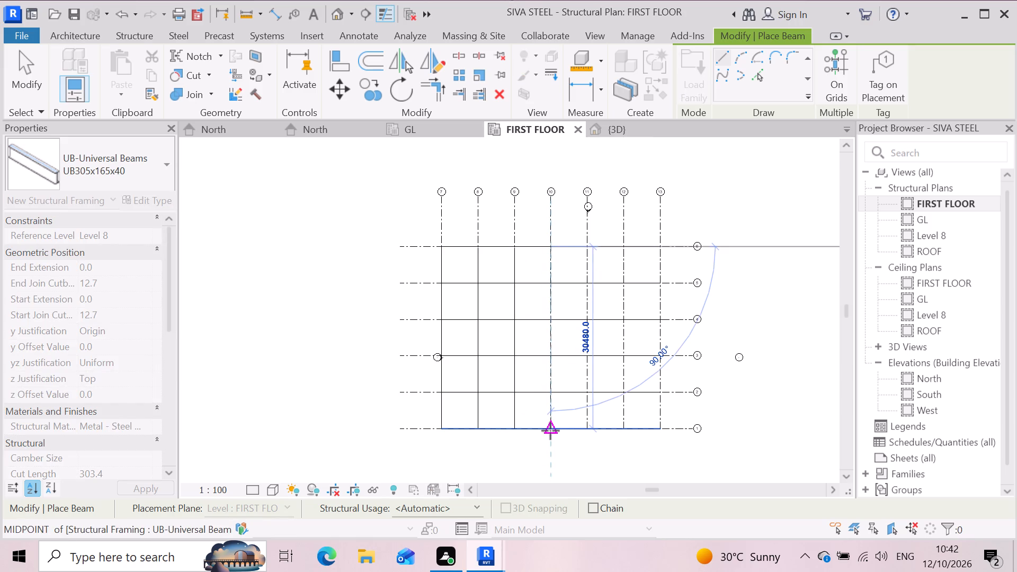
left_click(550, 431)
Draw UB305x165x40 beams along grids 11, 12 and 13, from grid 6 to grid 1, each about 30480 mm long.
left_click(591, 247)
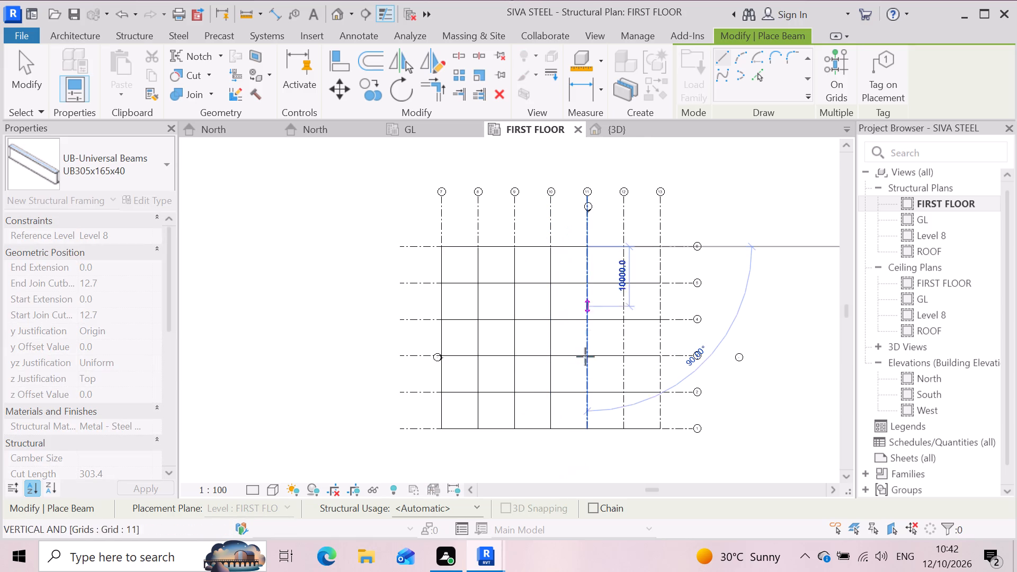
left_click(586, 424)
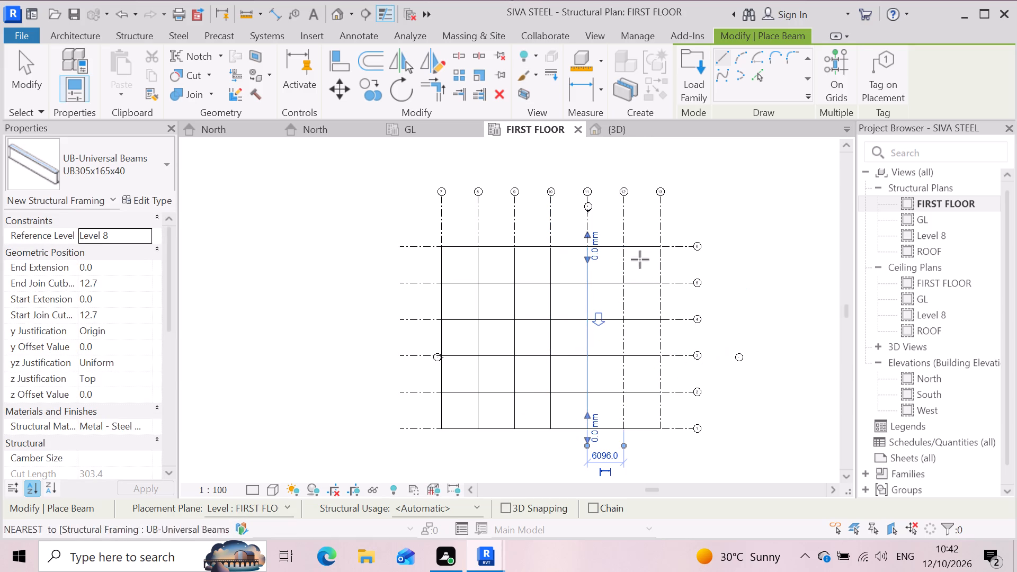
left_click(621, 244)
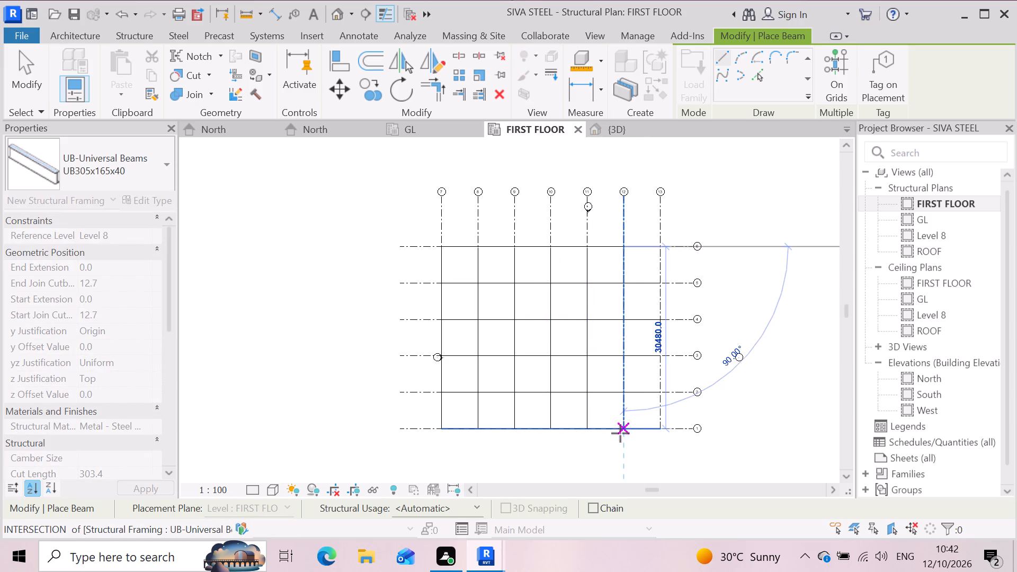
left_click(620, 433)
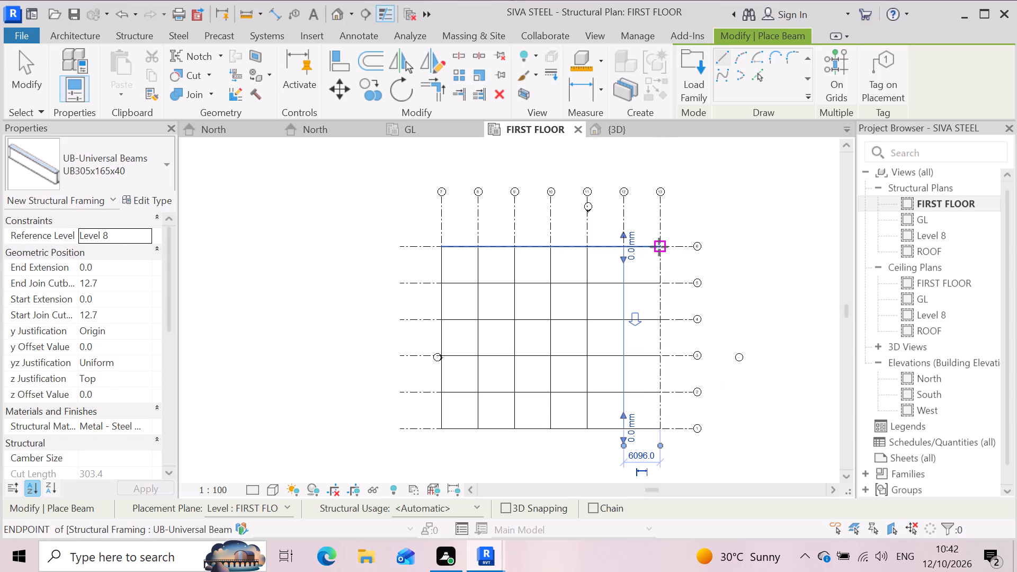
left_click(659, 247)
left_click(655, 428)
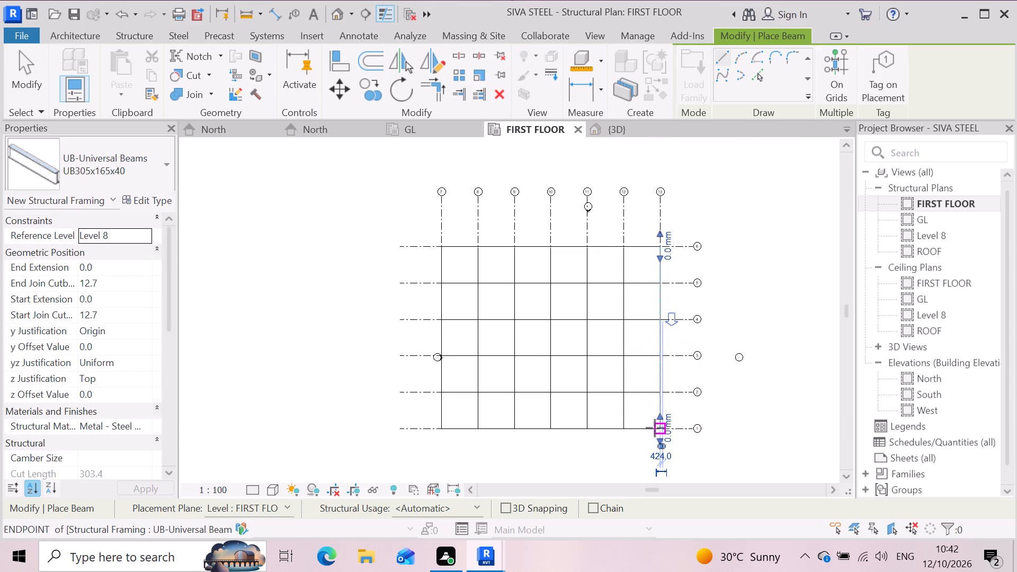
key("Escape")
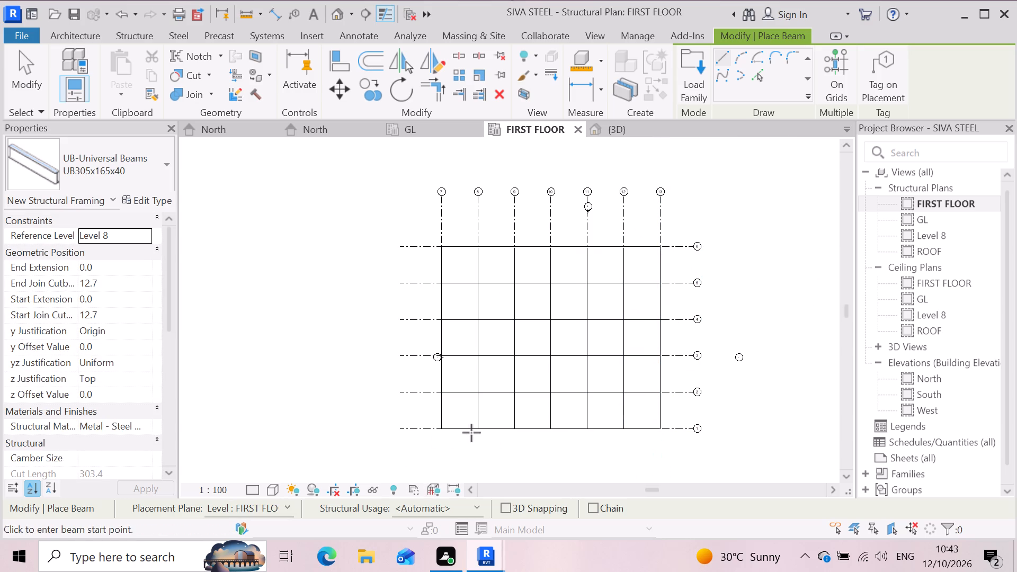
Examine the beam layout against the columns and footings in the default 3D view, ending beam placement.
scroll(457, 406, "down", 1)
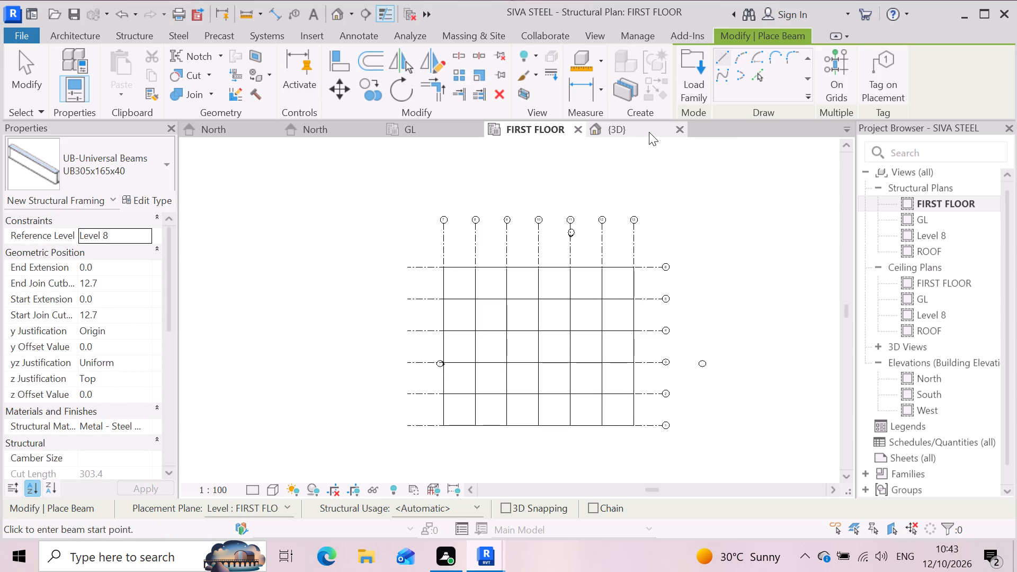
left_click(648, 128)
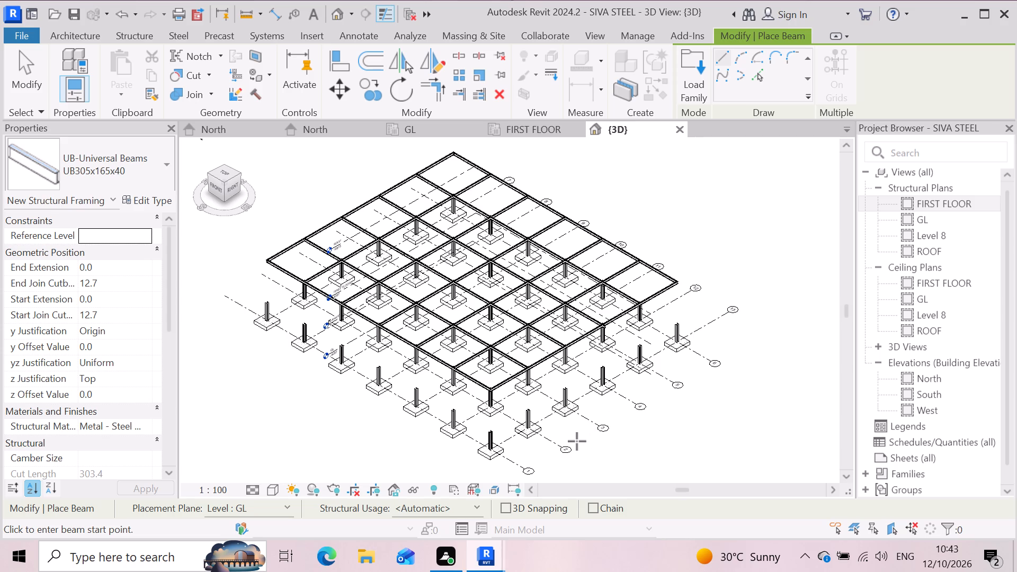
key("Escape")
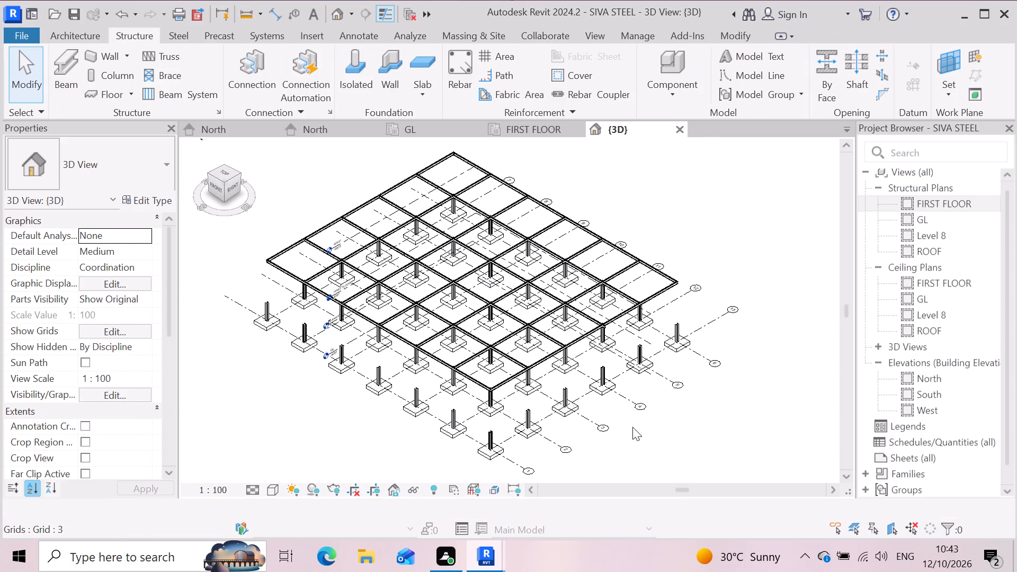
key("Escape")
scroll(476, 394, "up", 2)
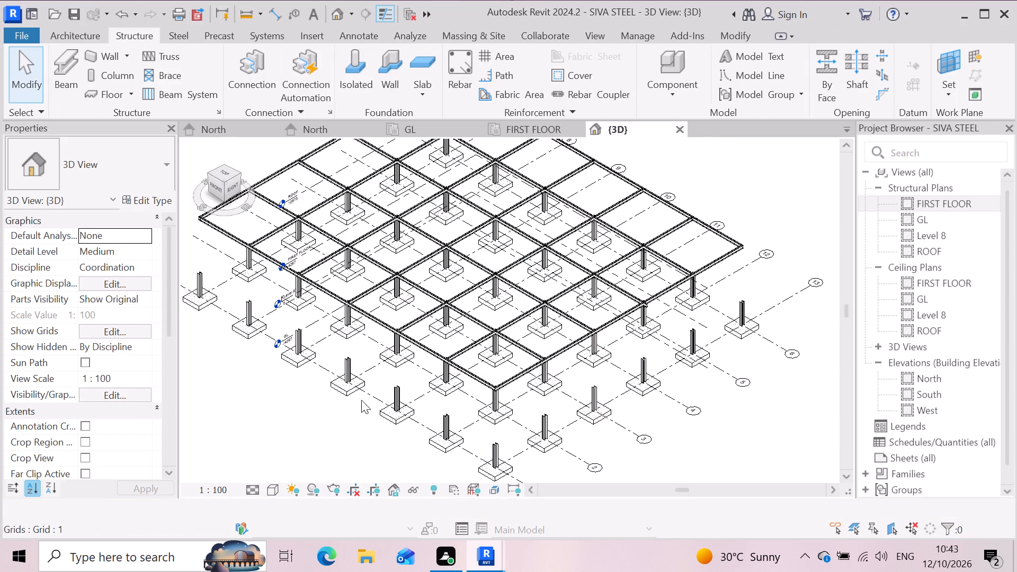
scroll(624, 399, "down", 1)
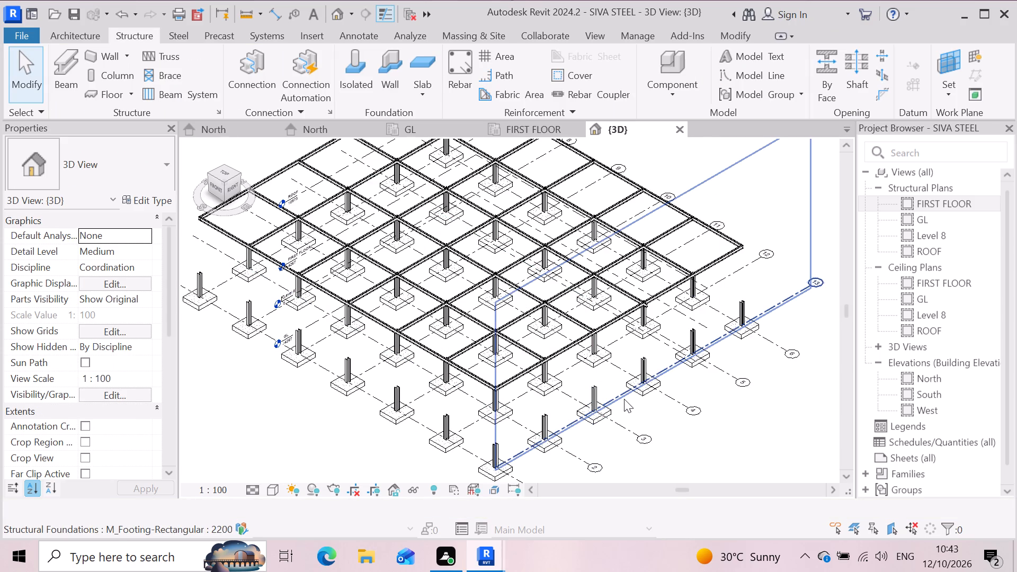
scroll(624, 399, "down", 1)
scroll(549, 399, "down", 1)
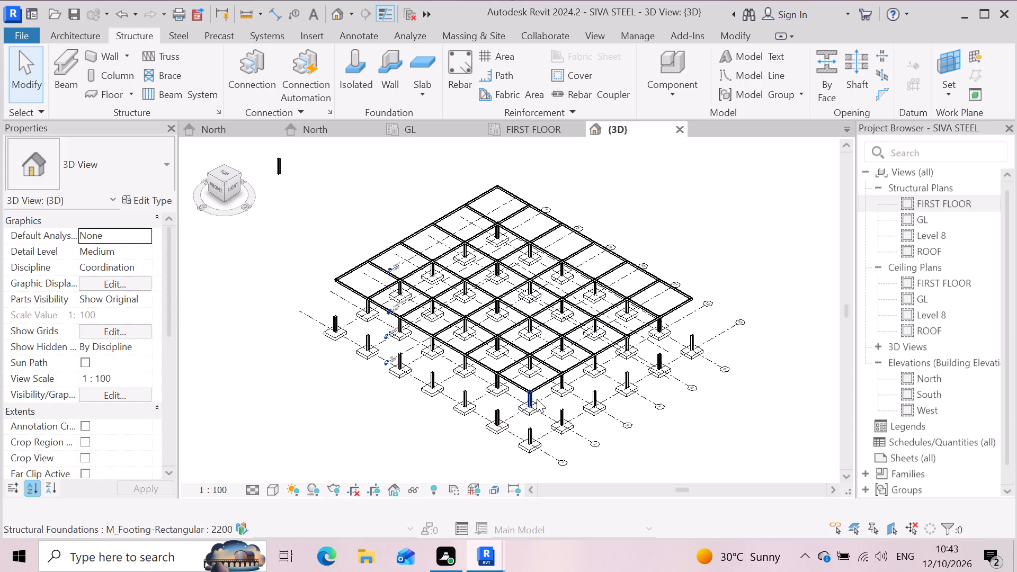
scroll(661, 320, "up", 2)
scroll(696, 290, "up", 4)
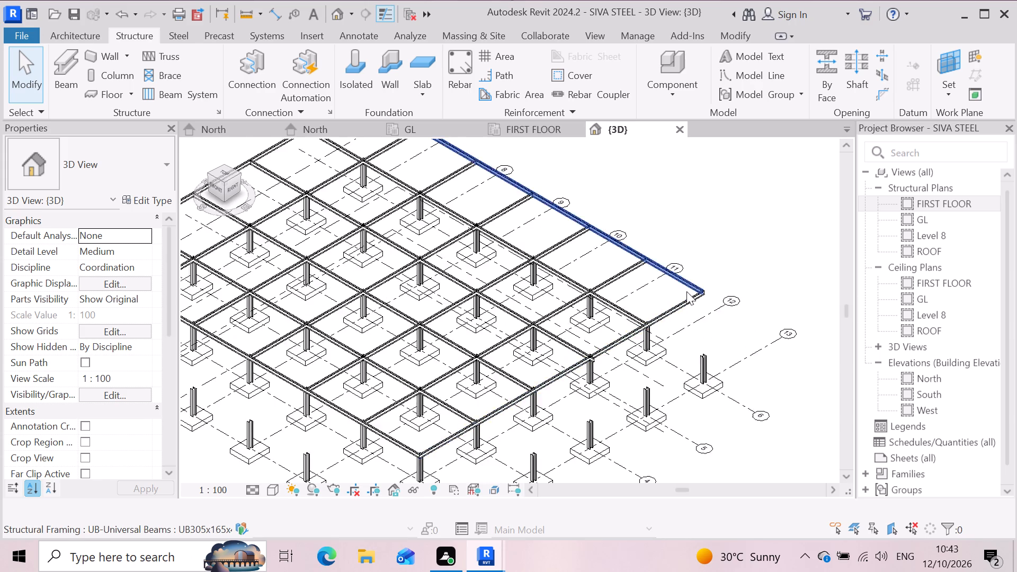
Draw a UB305x165x40 beam about 36000 mm long over the column tops on grid 1, from grid 13 to grid 7.
scroll(686, 291, "up", 2)
scroll(700, 290, "down", 3)
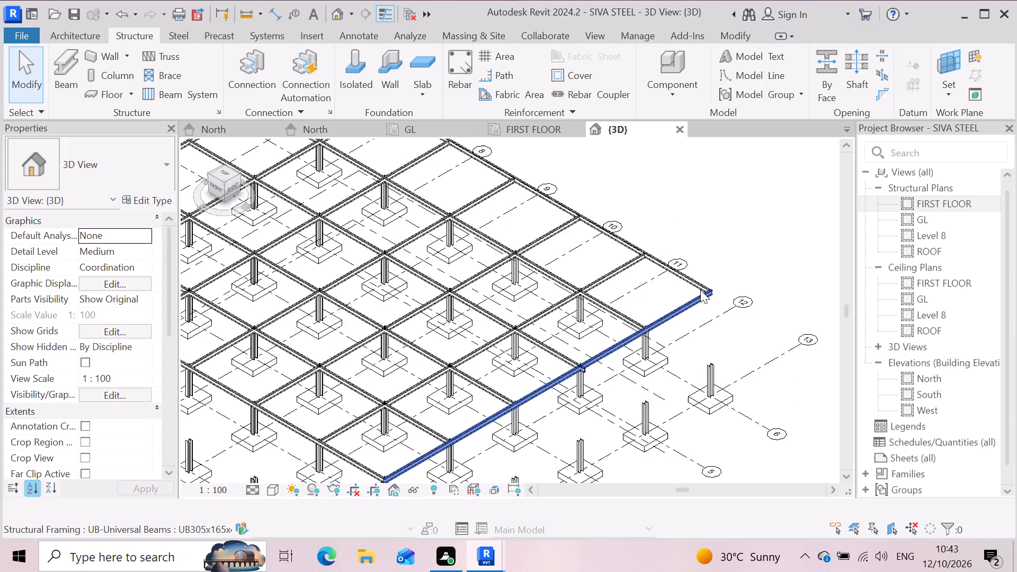
scroll(700, 290, "down", 6)
scroll(656, 427, "up", 2)
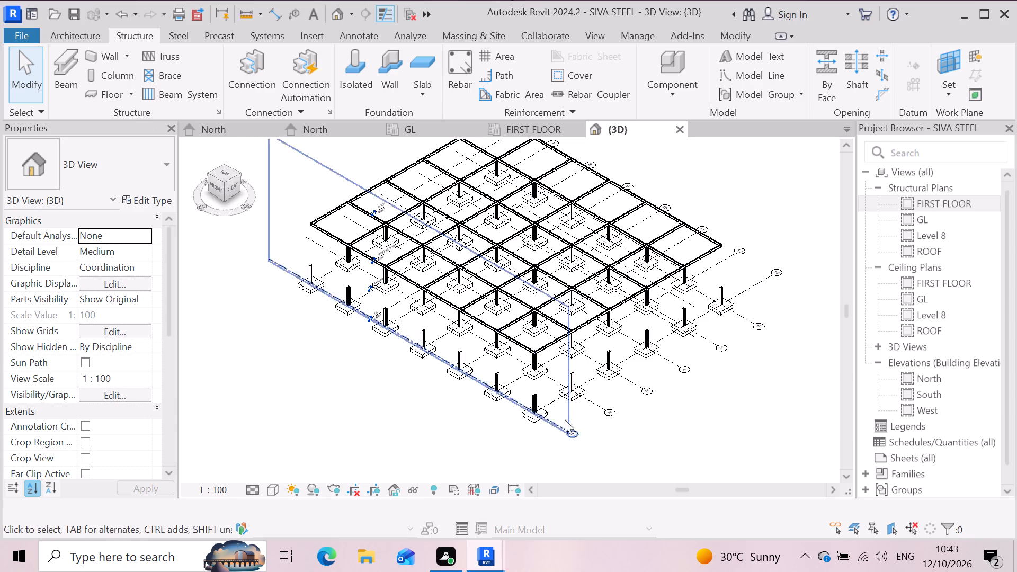
left_click(536, 393)
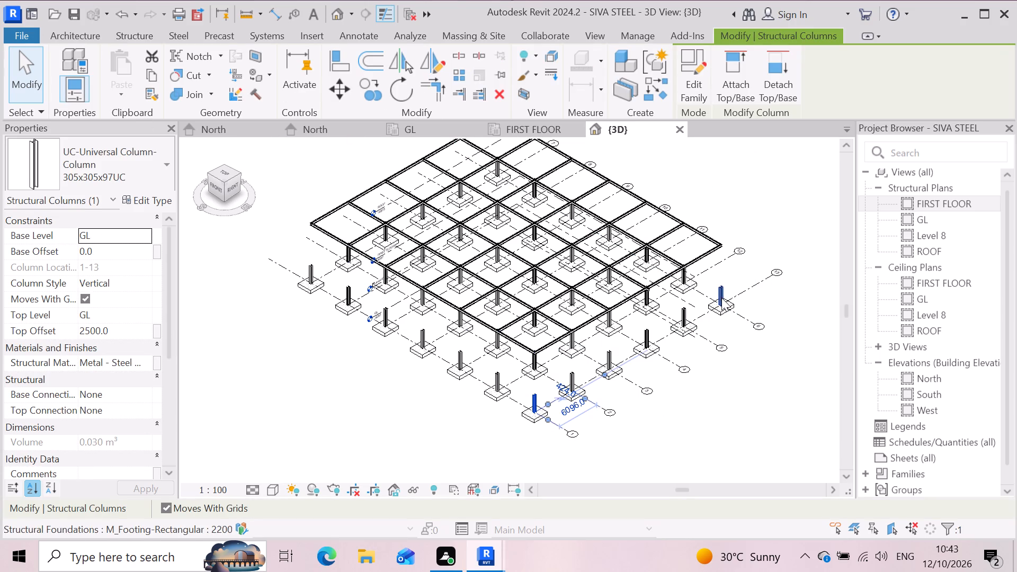
key("Escape")
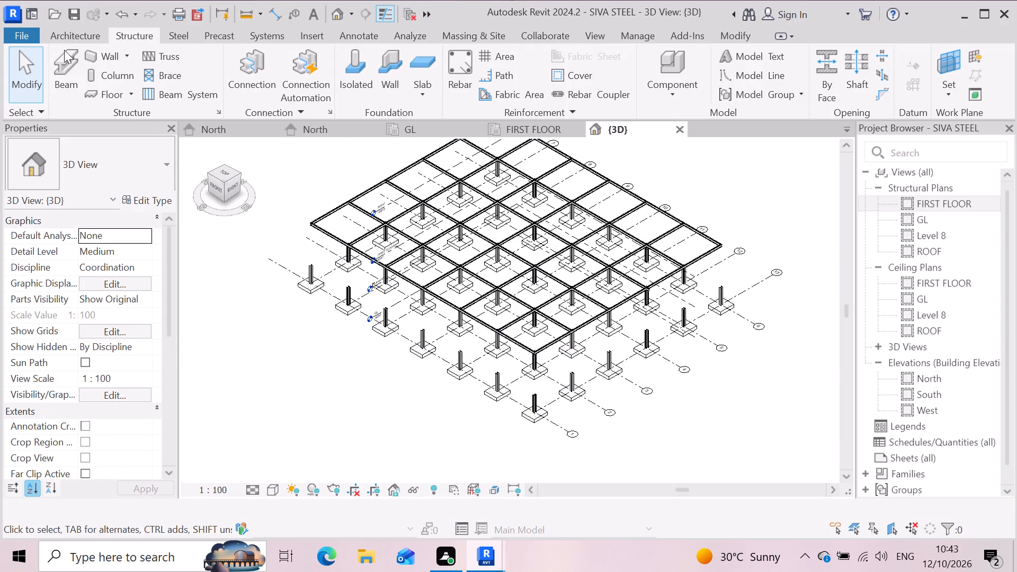
left_click(73, 56)
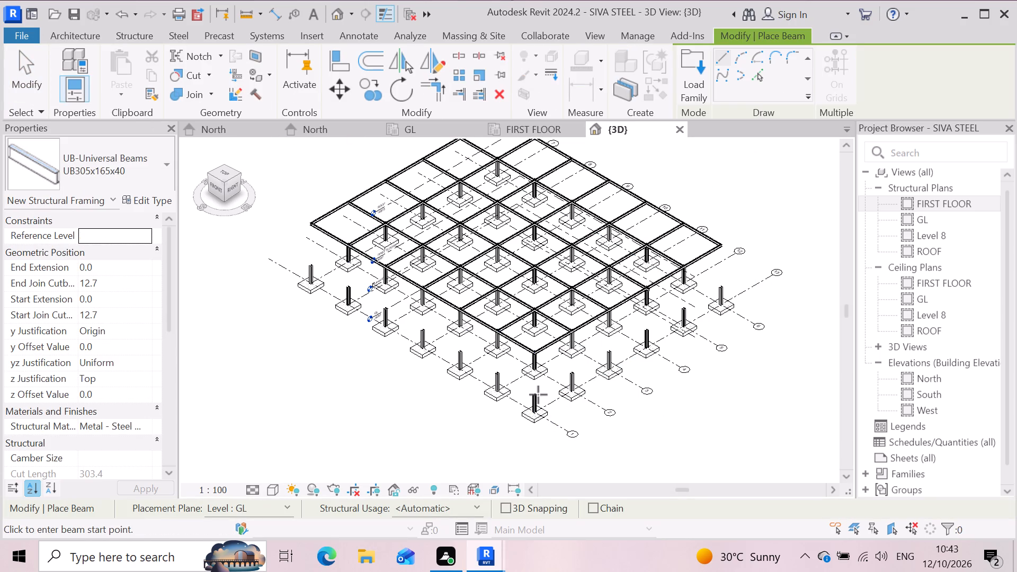
left_click(534, 393)
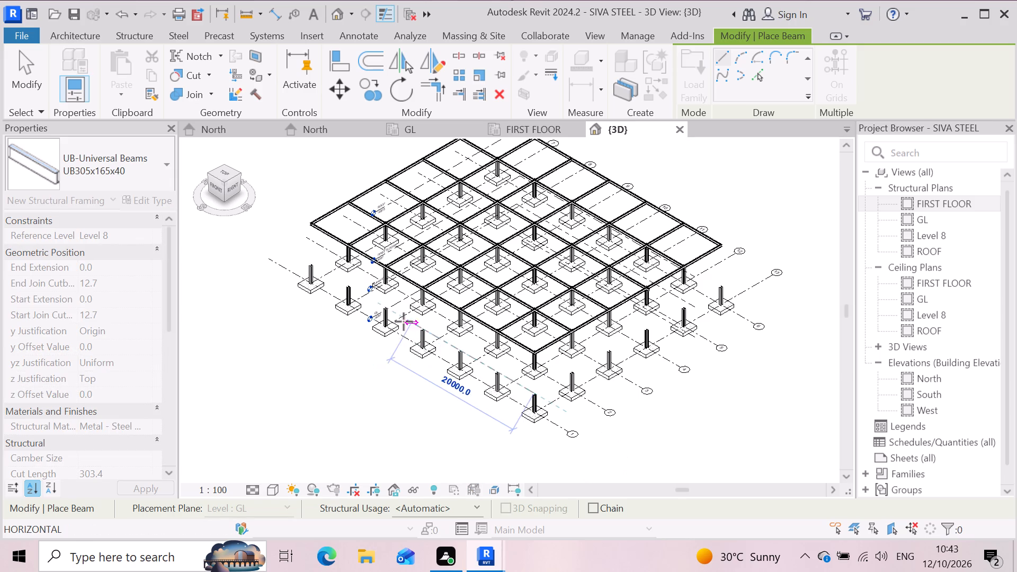
left_click(305, 269)
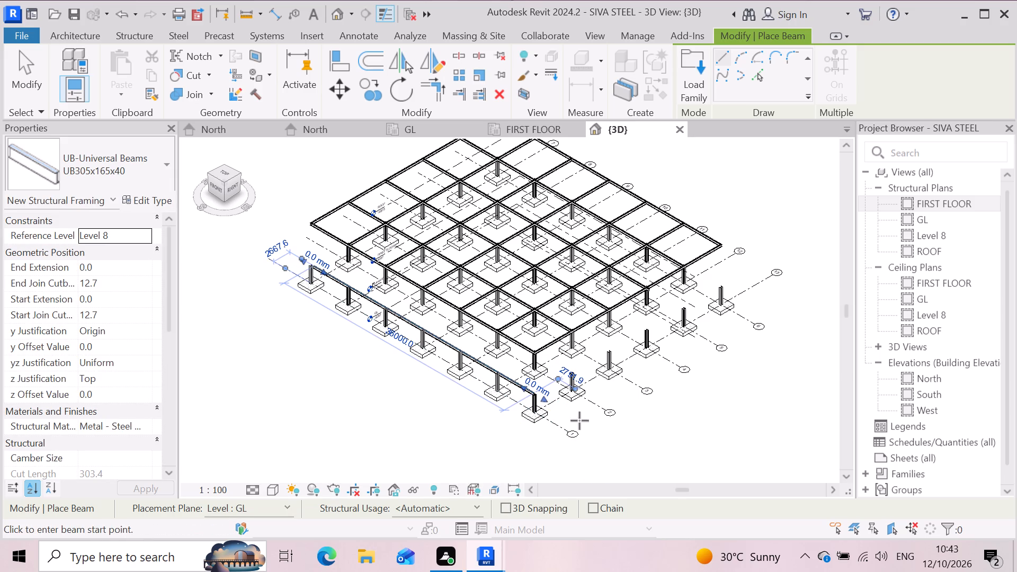
left_click(535, 393)
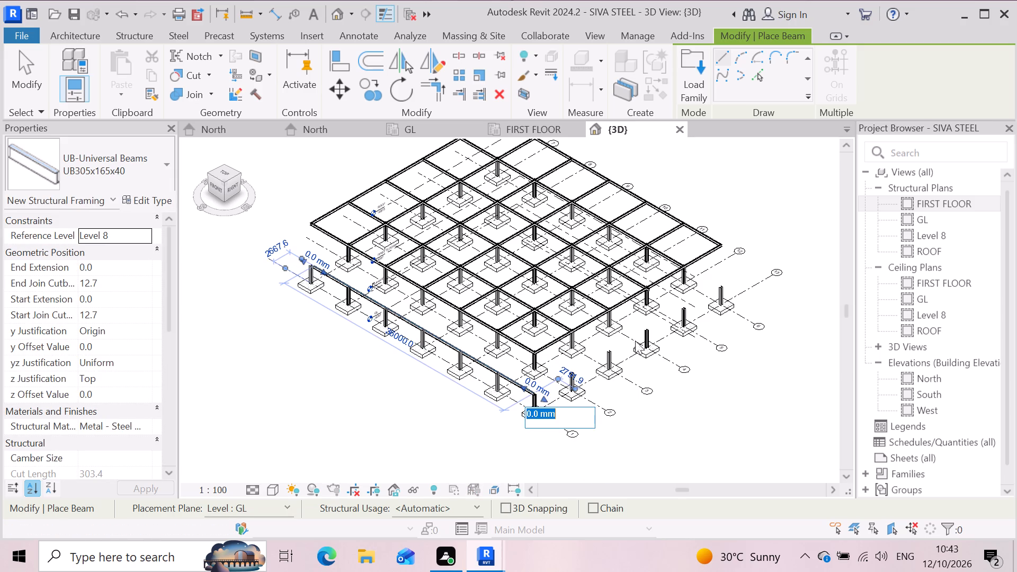
key("Escape")
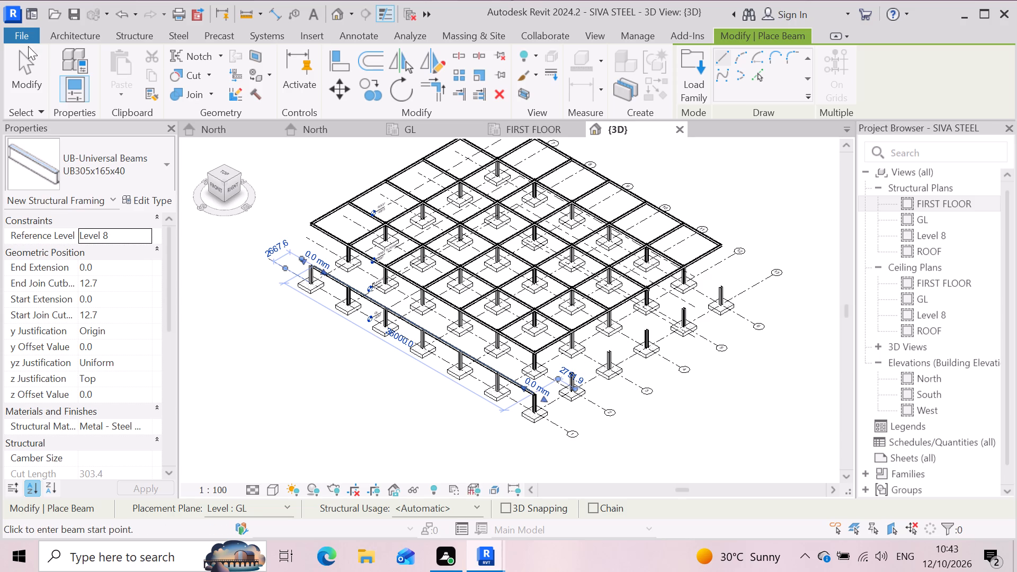
Draw a UB305x165x40 beam about 33000 mm long over the column tops on grid 13, from grid 1 to just past grid 6.
left_click(144, 37)
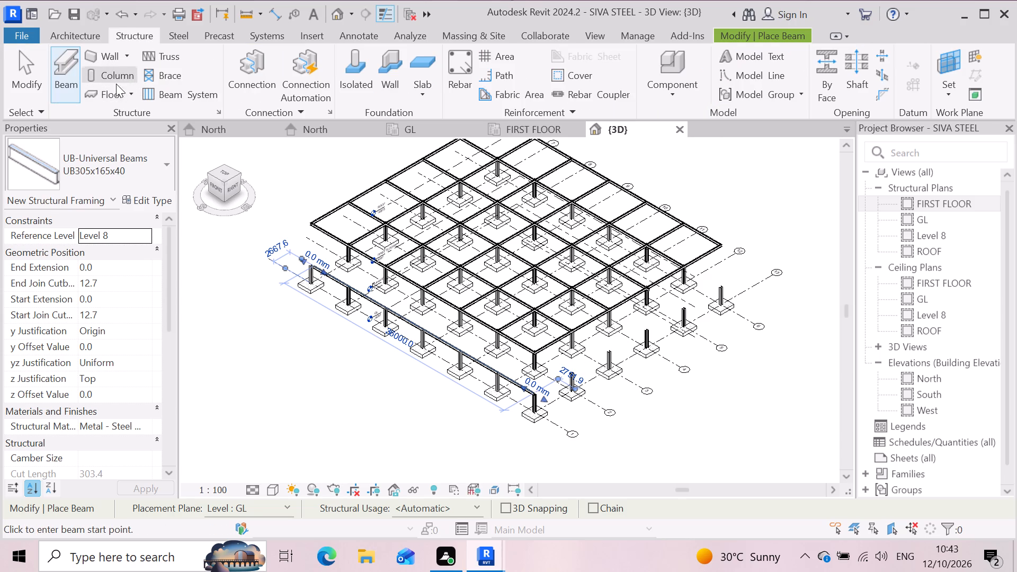
left_click(73, 81)
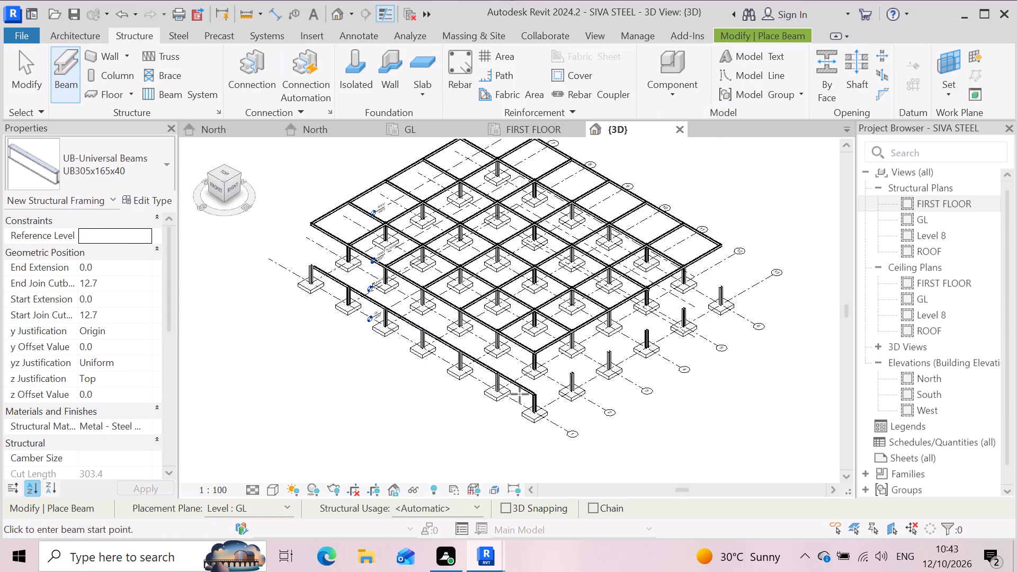
left_click(538, 396)
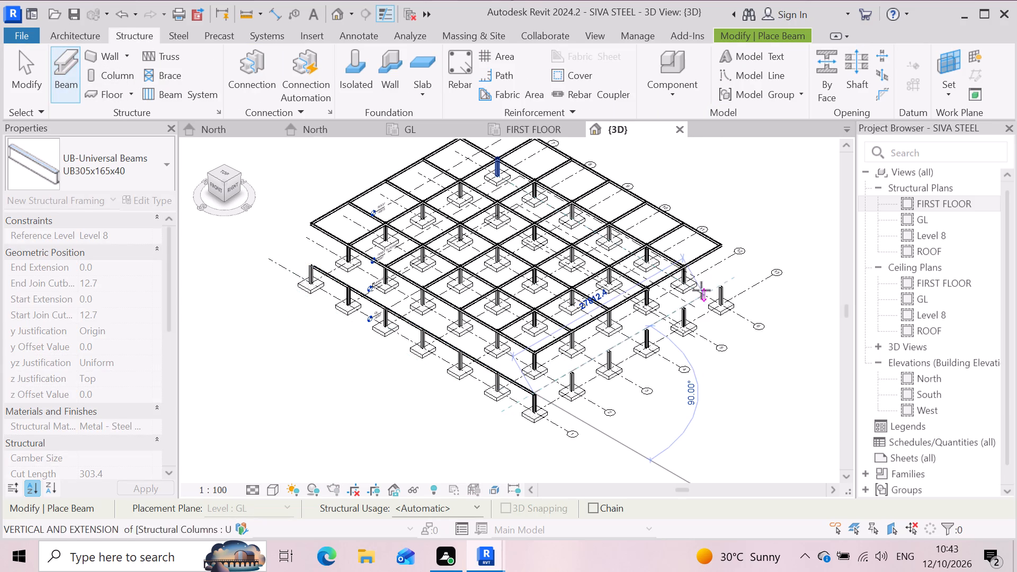
left_click(739, 278)
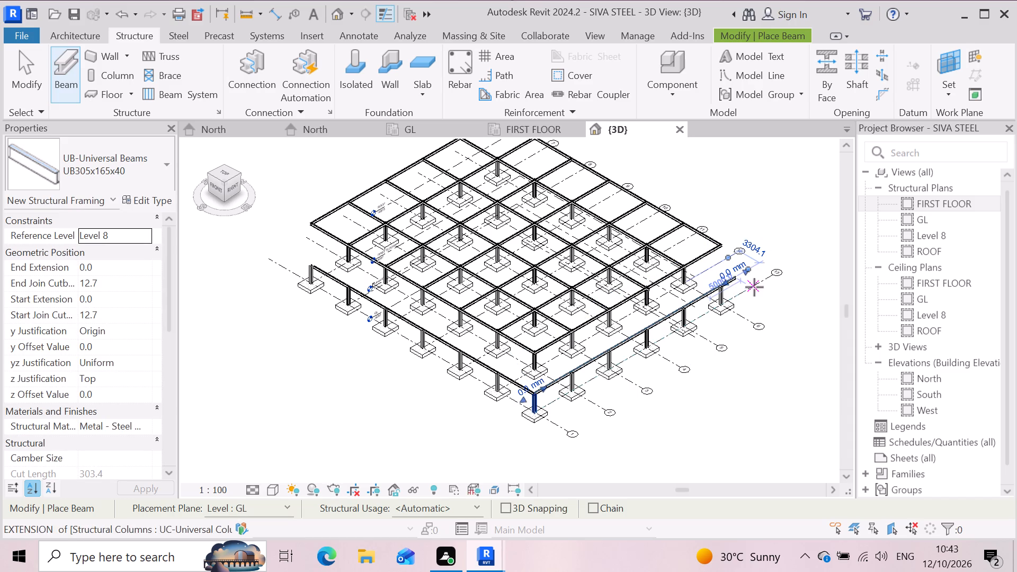
key("Escape")
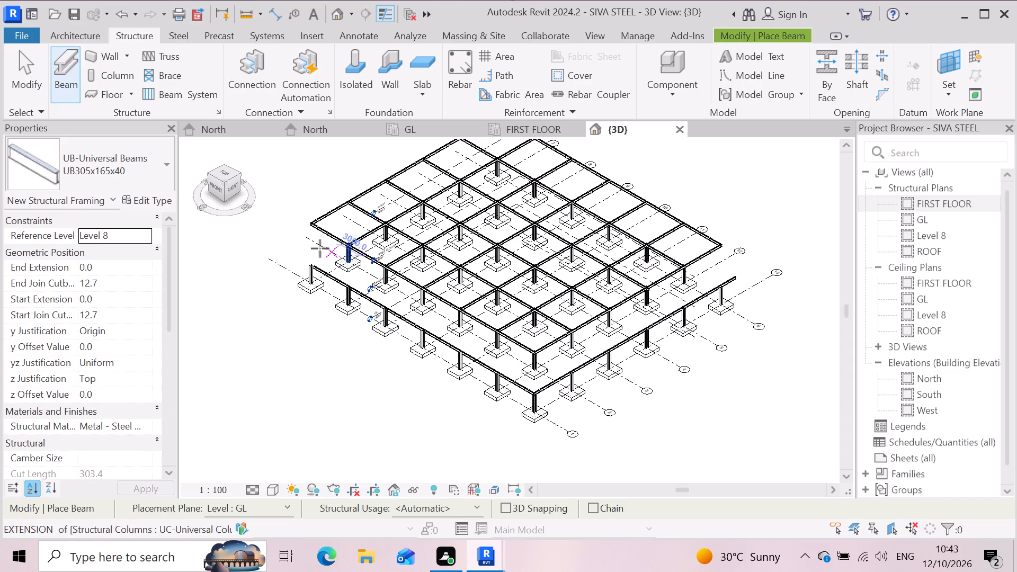
Draw a UB305x165x40 beam about 6800 mm long along grid 7, from the grid 2 column top to the grid 1 column.
scroll(308, 247, "up", 6)
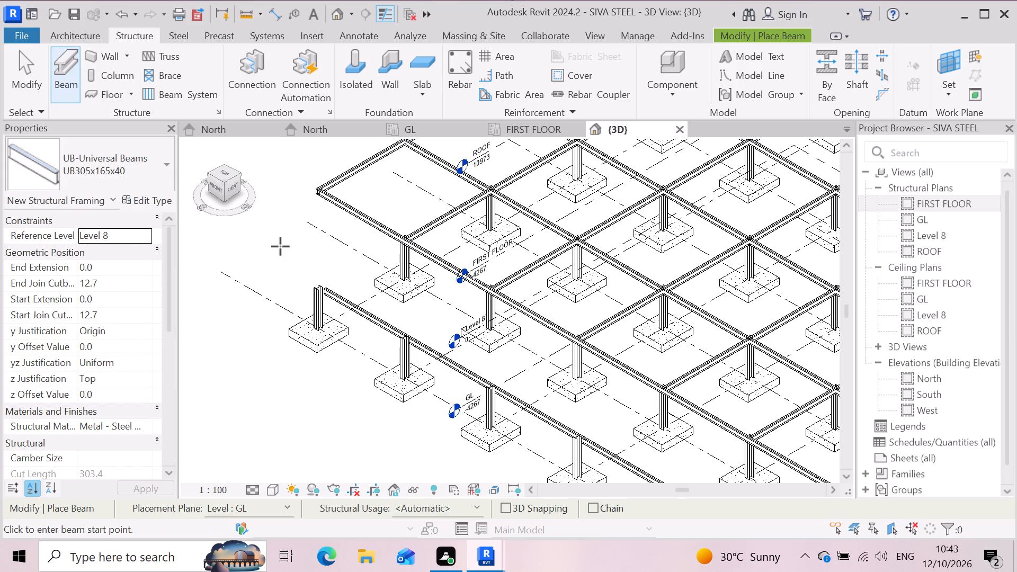
scroll(356, 260, "down", 4)
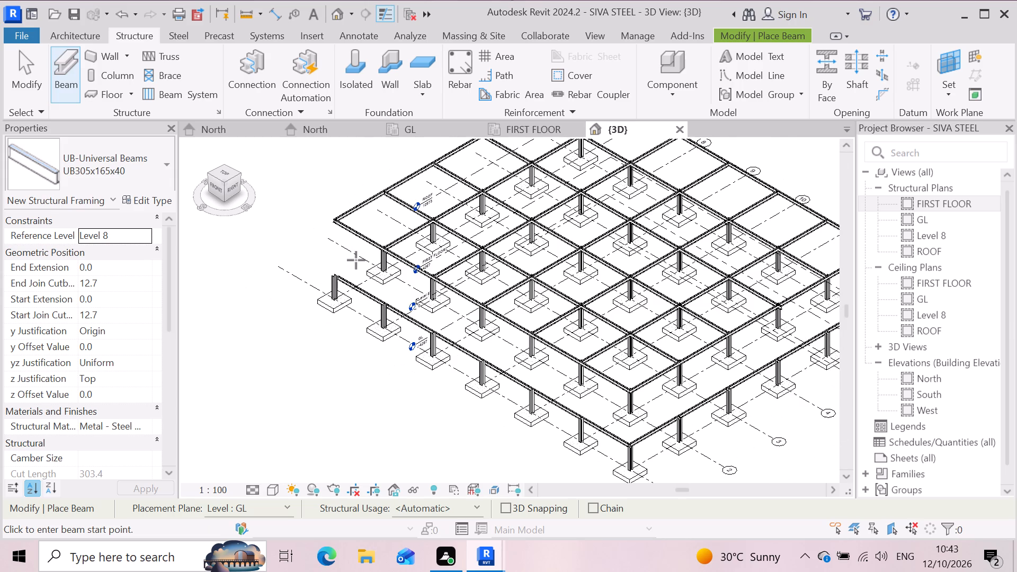
scroll(356, 260, "down", 3)
scroll(355, 258, "up", 6)
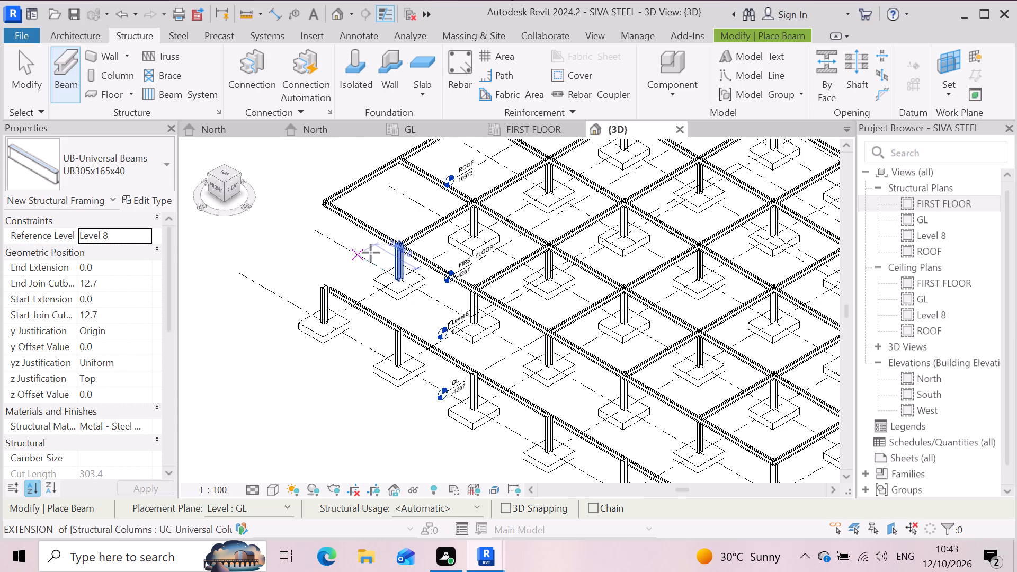
left_click(402, 244)
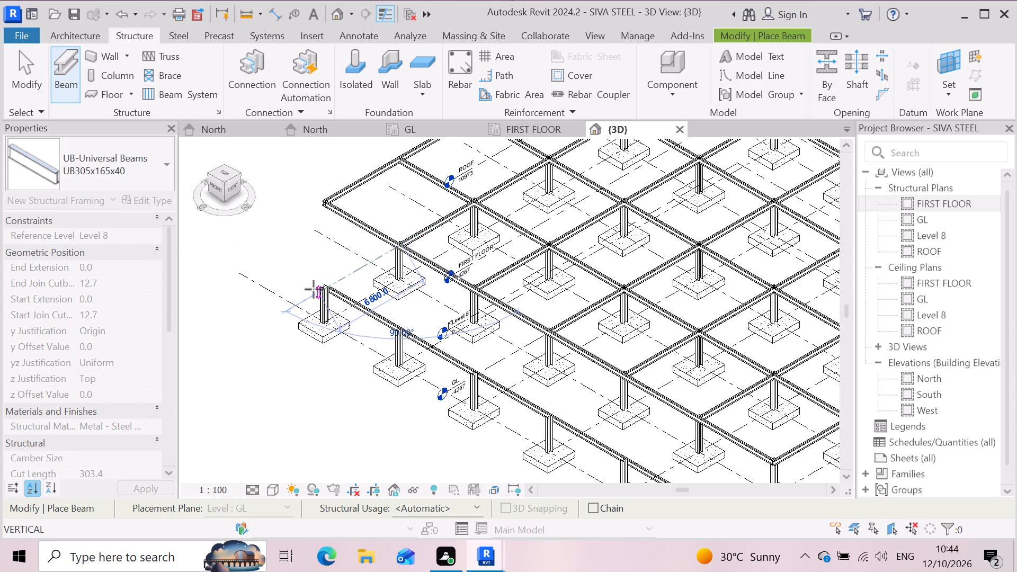
left_click(314, 289)
key("Escape")
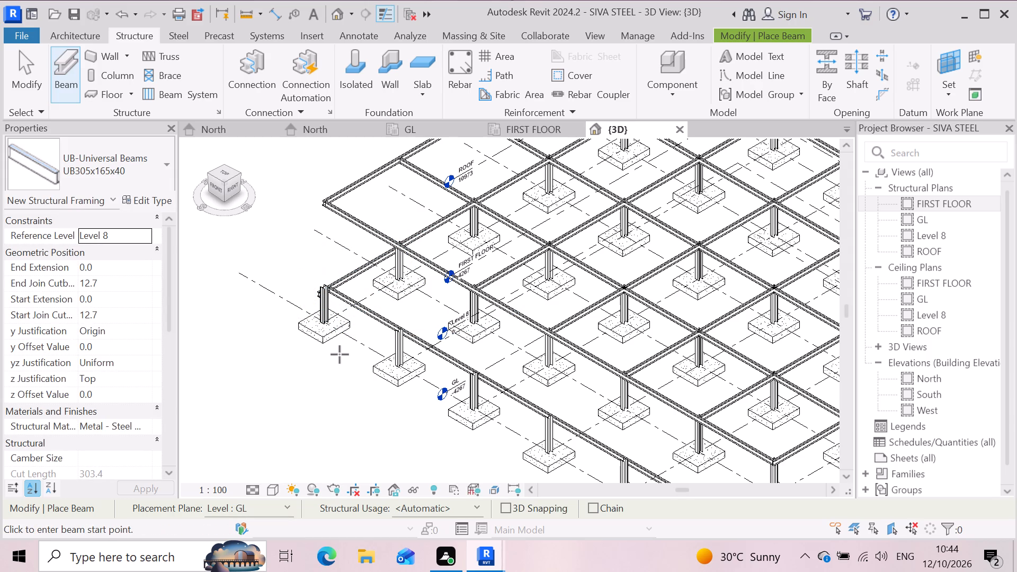
Draw one-bay UB305x165x40 beams along grids 8, 9 and 10, from the grid 2 column tops to the grid 1 columns.
left_click(475, 288)
left_click(398, 334)
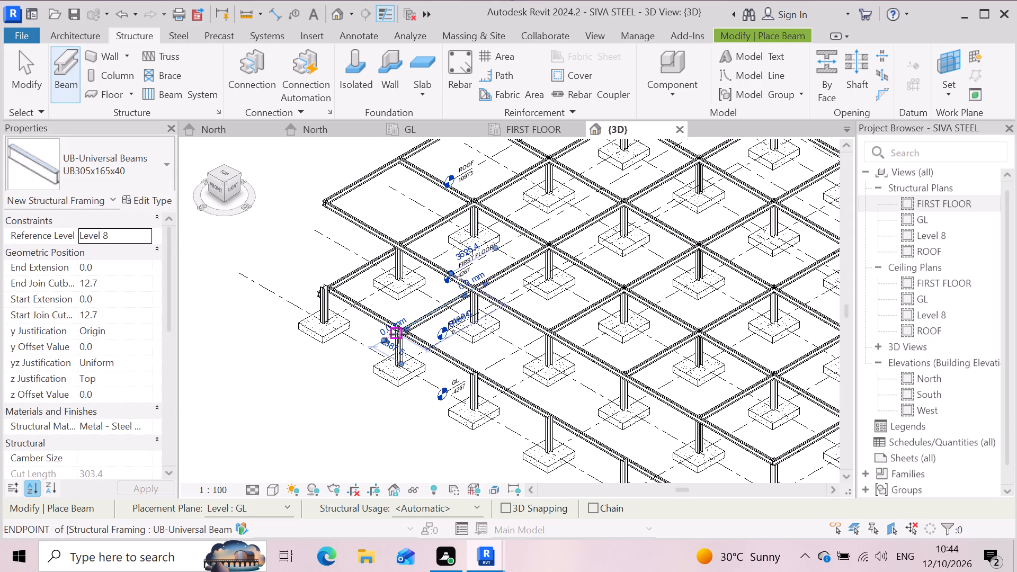
left_click(551, 328)
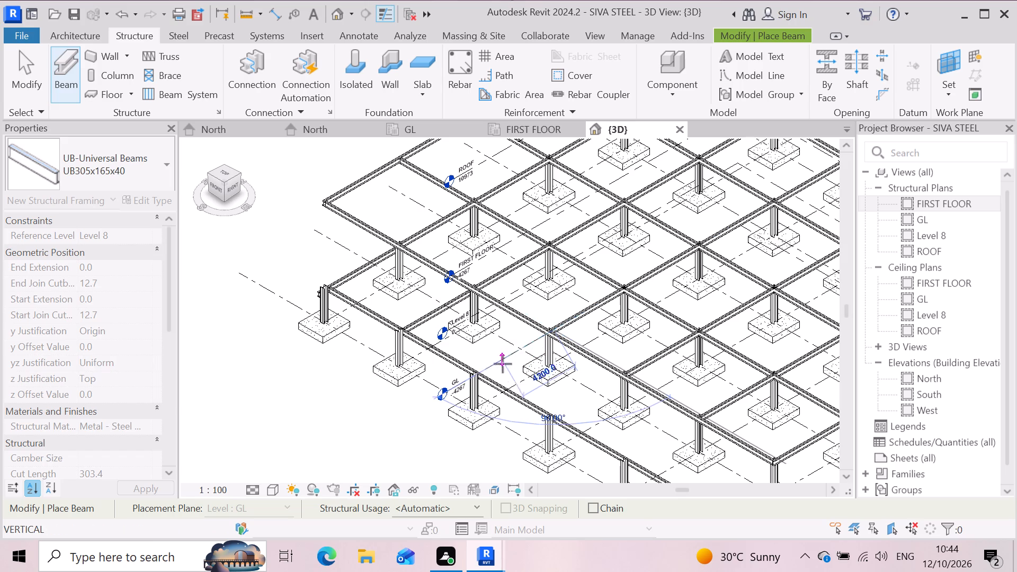
left_click(470, 372)
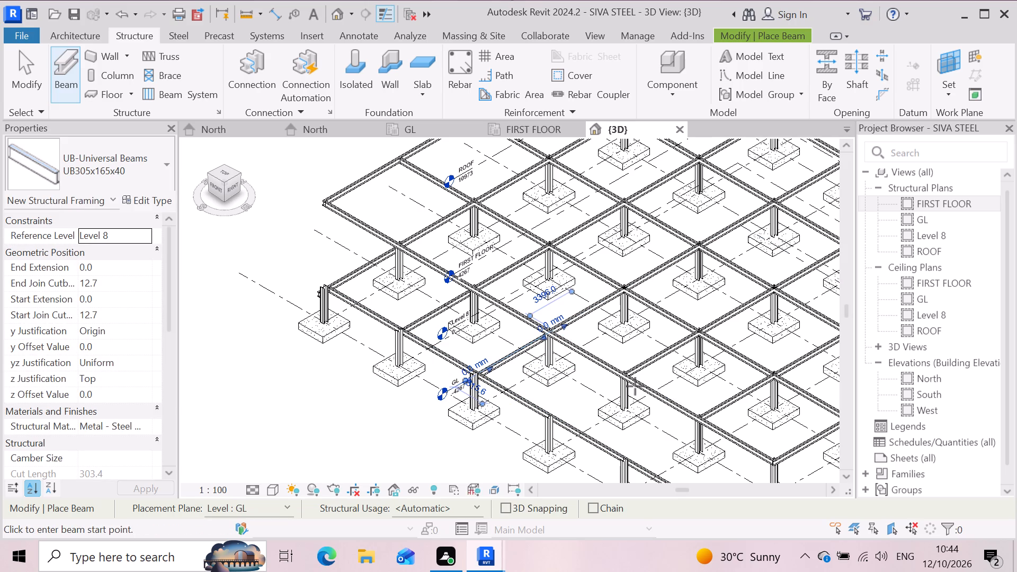
left_click(625, 377)
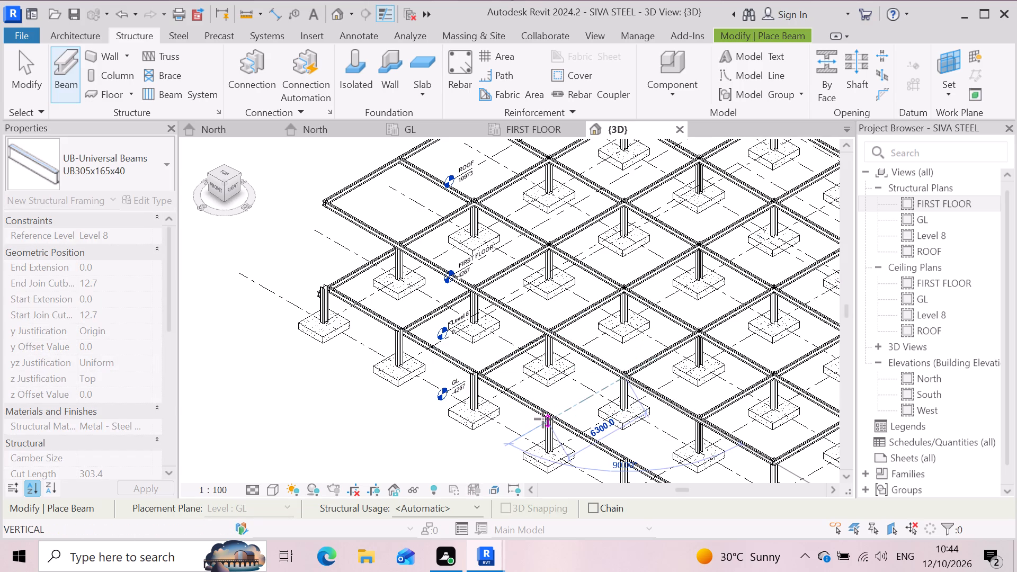
left_click(541, 419)
Draw UB305x165x40 beams along grids 11 and 12 from grid 2 to grid 1, each about 6000 to 6400 mm long.
scroll(502, 410, "down", 5)
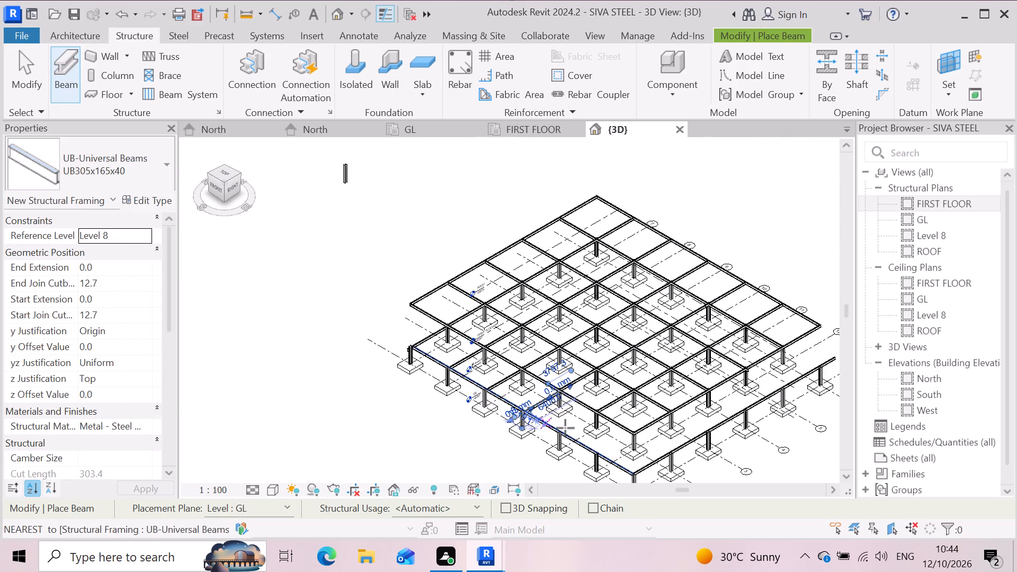
scroll(568, 432, "up", 5)
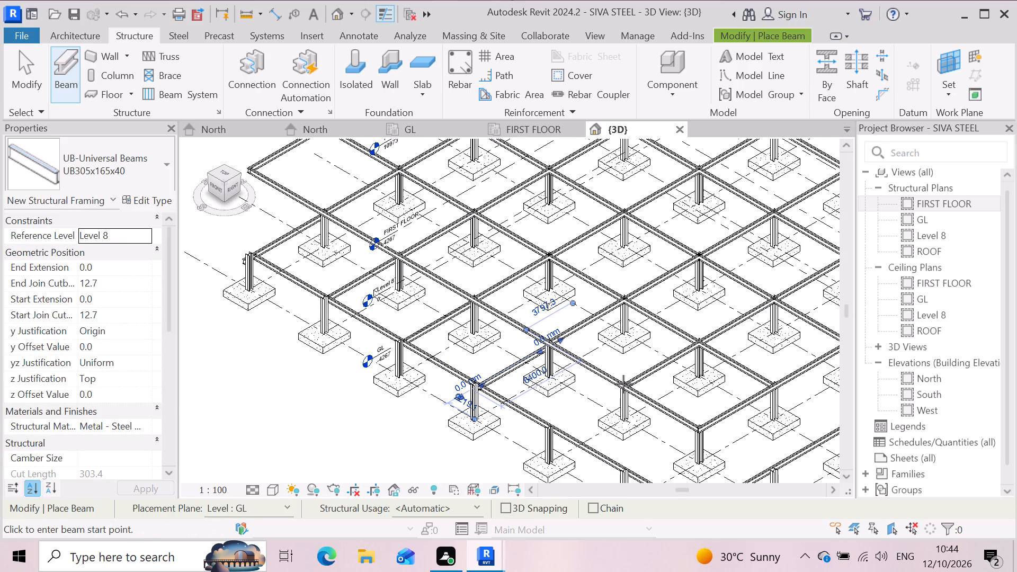
left_click(626, 386)
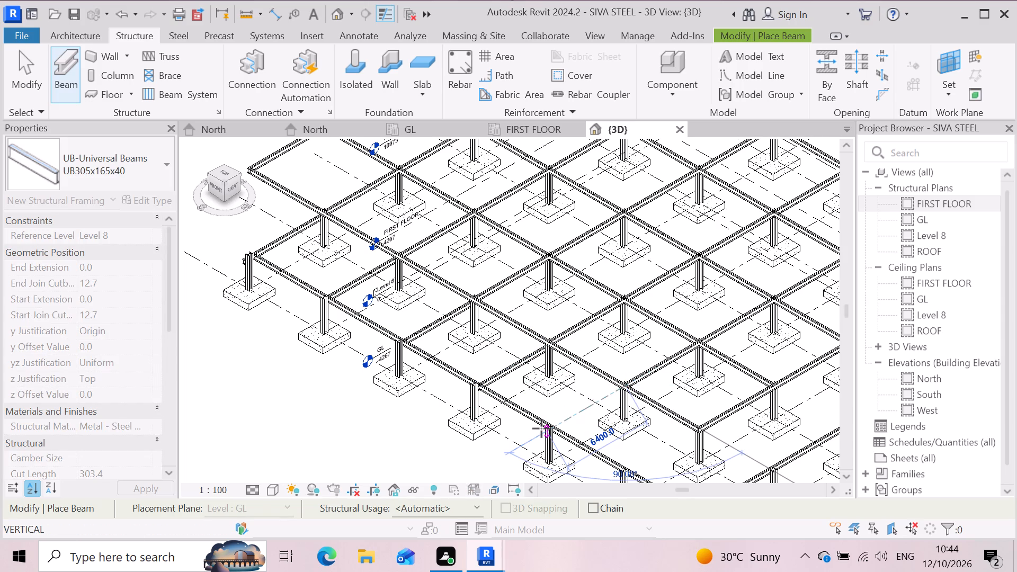
left_click(541, 428)
scroll(514, 415, "down", 6)
scroll(629, 448, "up", 3)
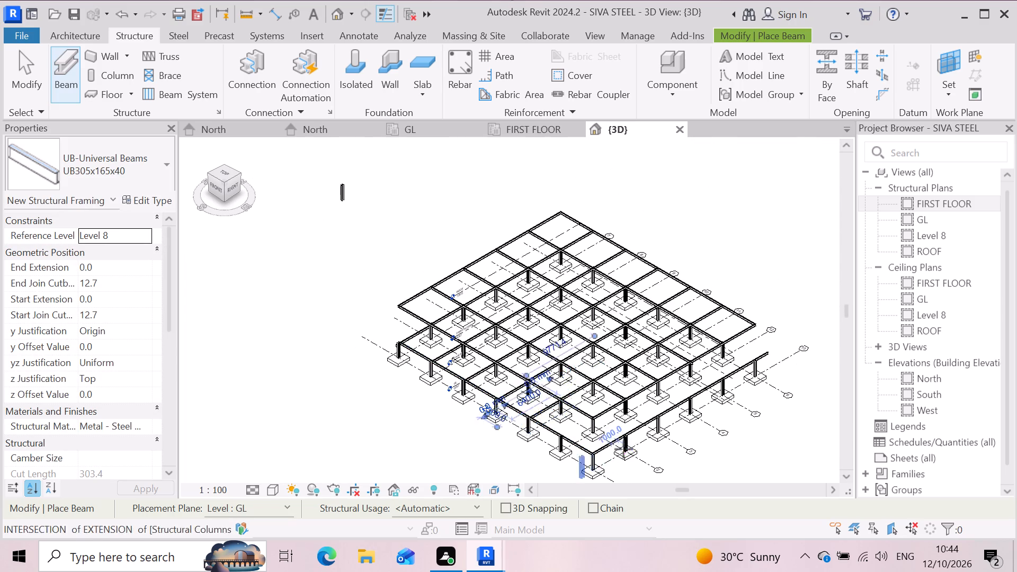
left_click(574, 400)
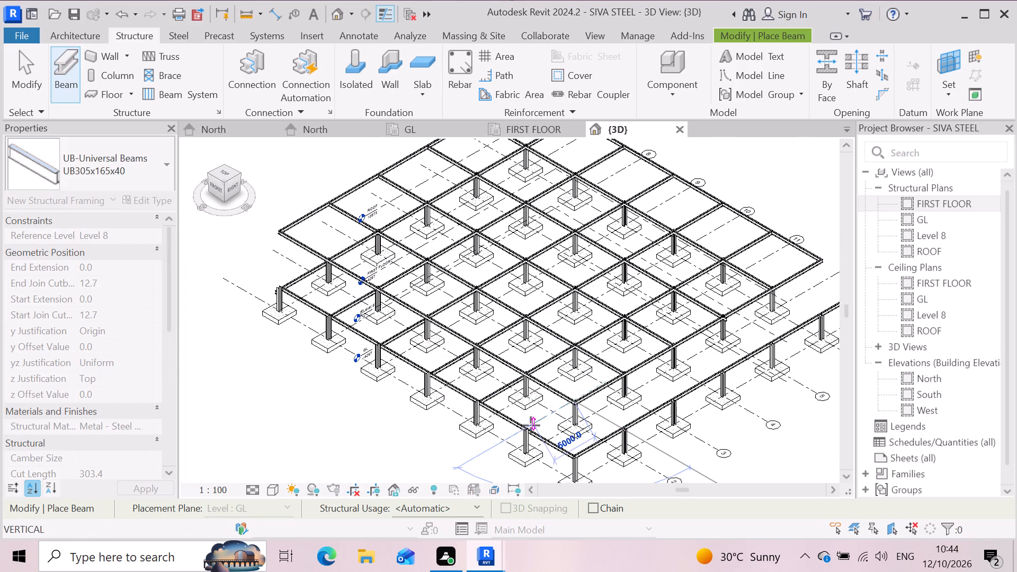
left_click(527, 430)
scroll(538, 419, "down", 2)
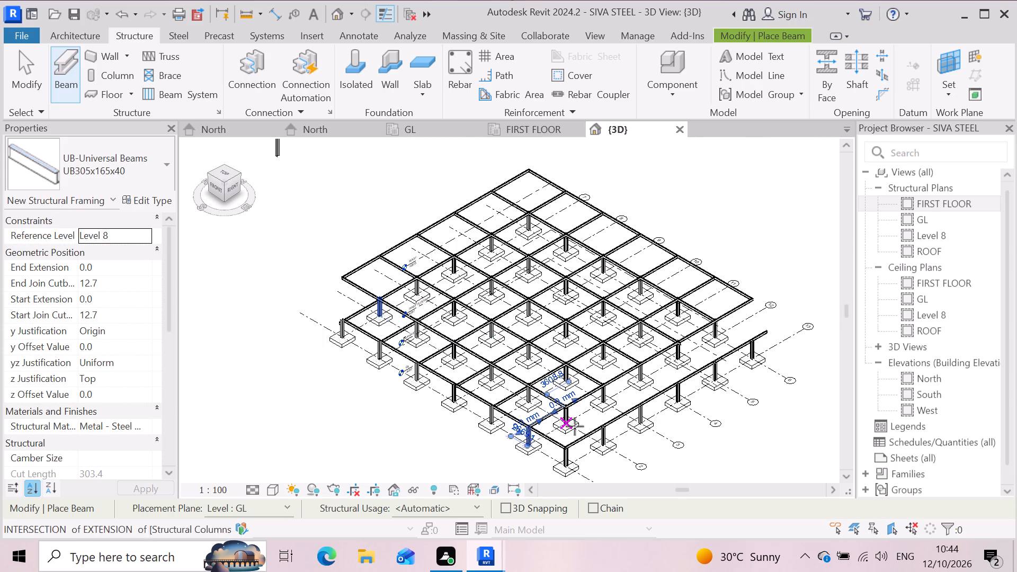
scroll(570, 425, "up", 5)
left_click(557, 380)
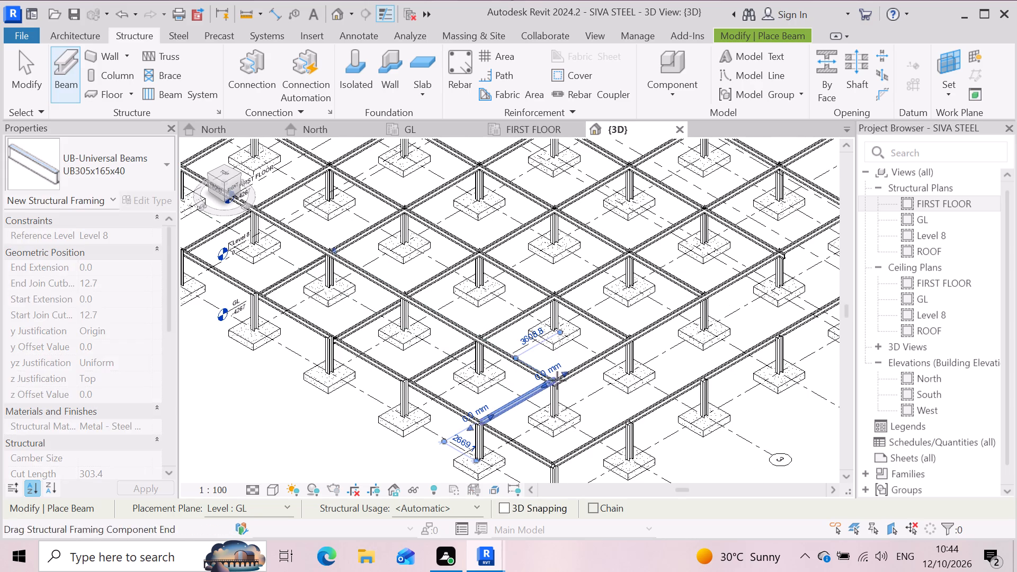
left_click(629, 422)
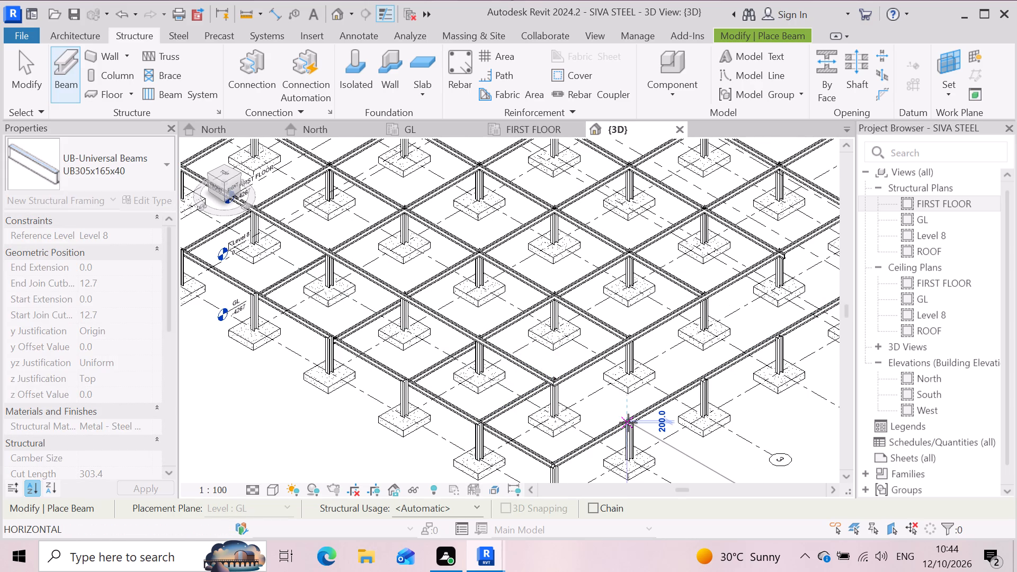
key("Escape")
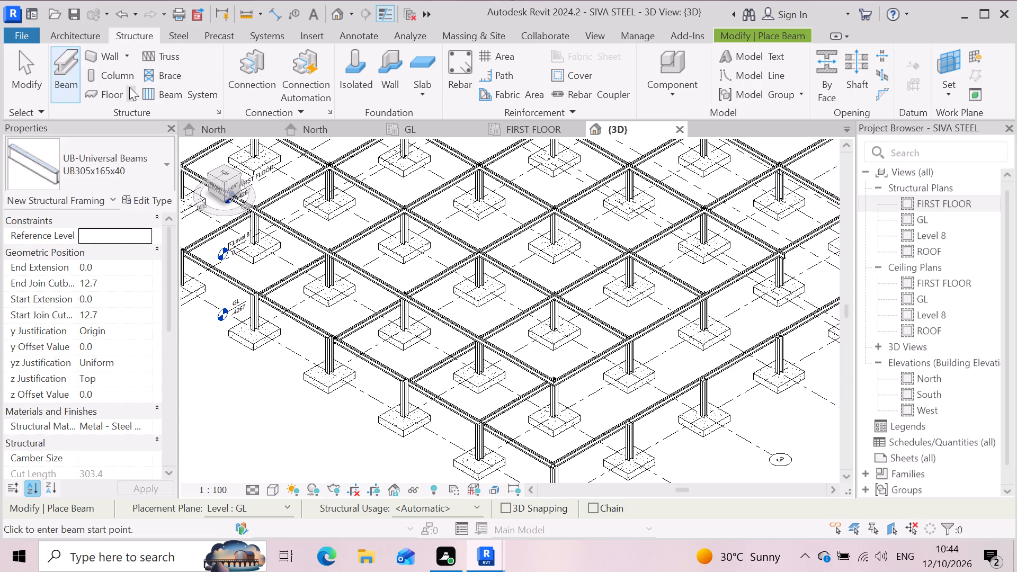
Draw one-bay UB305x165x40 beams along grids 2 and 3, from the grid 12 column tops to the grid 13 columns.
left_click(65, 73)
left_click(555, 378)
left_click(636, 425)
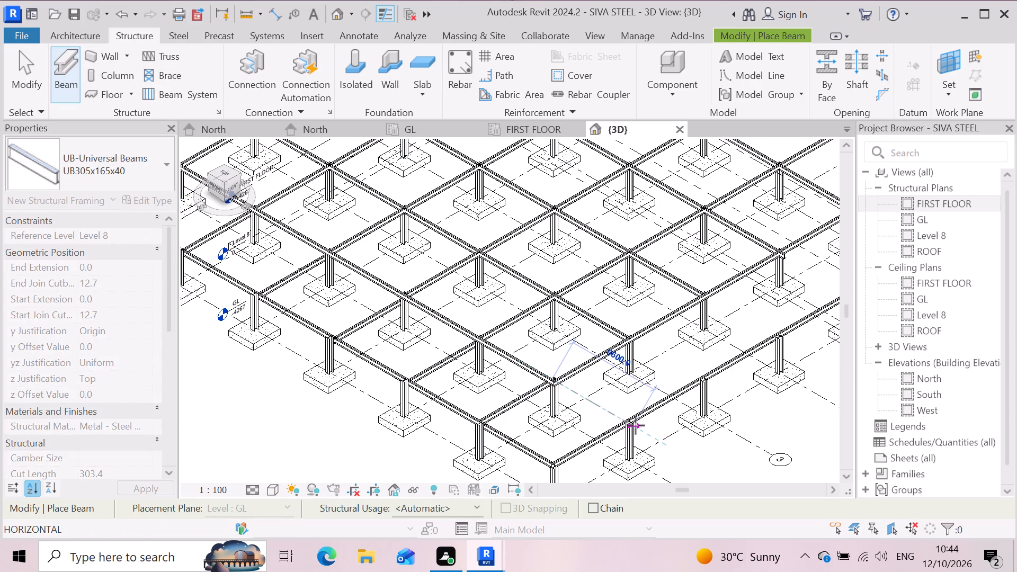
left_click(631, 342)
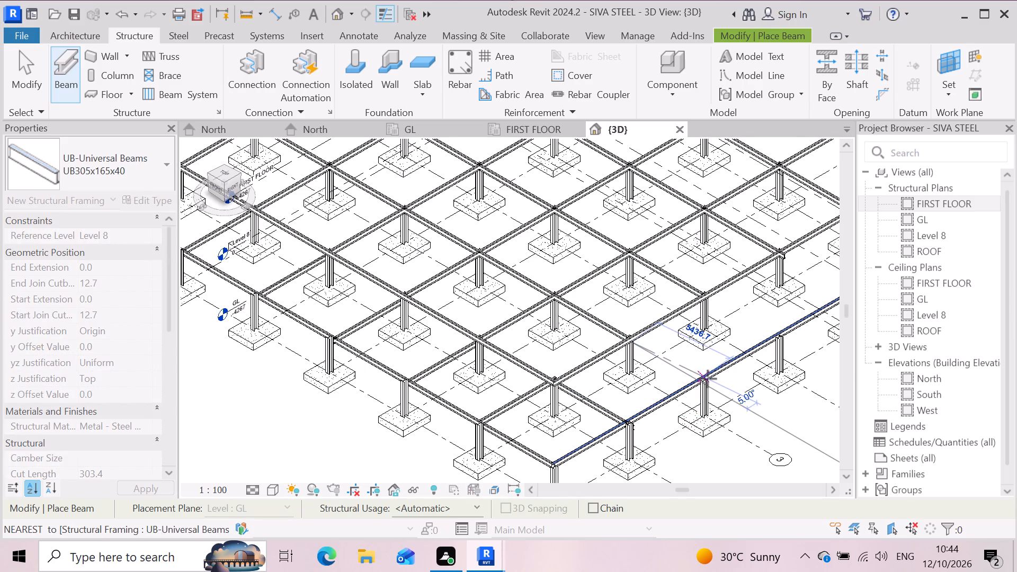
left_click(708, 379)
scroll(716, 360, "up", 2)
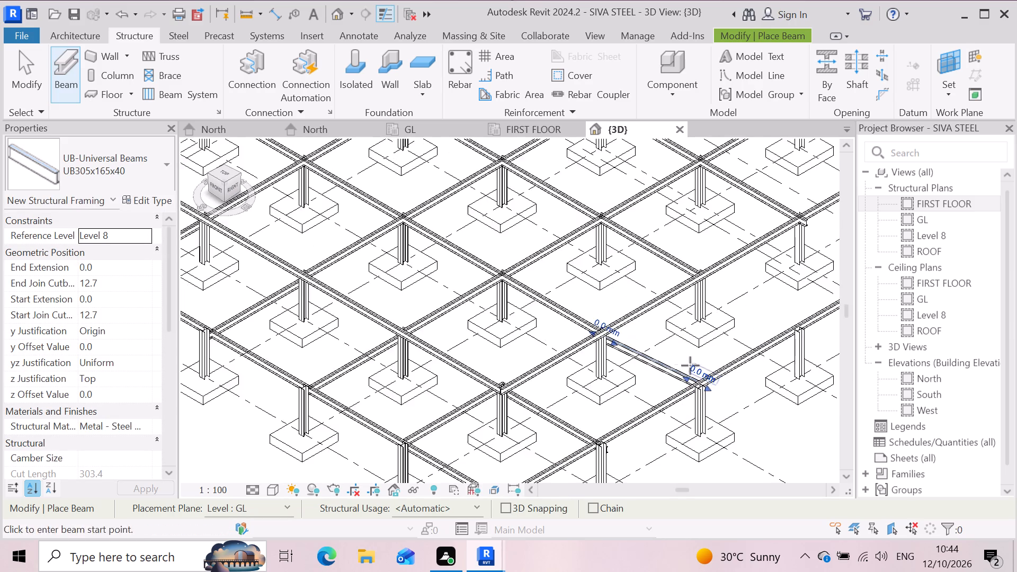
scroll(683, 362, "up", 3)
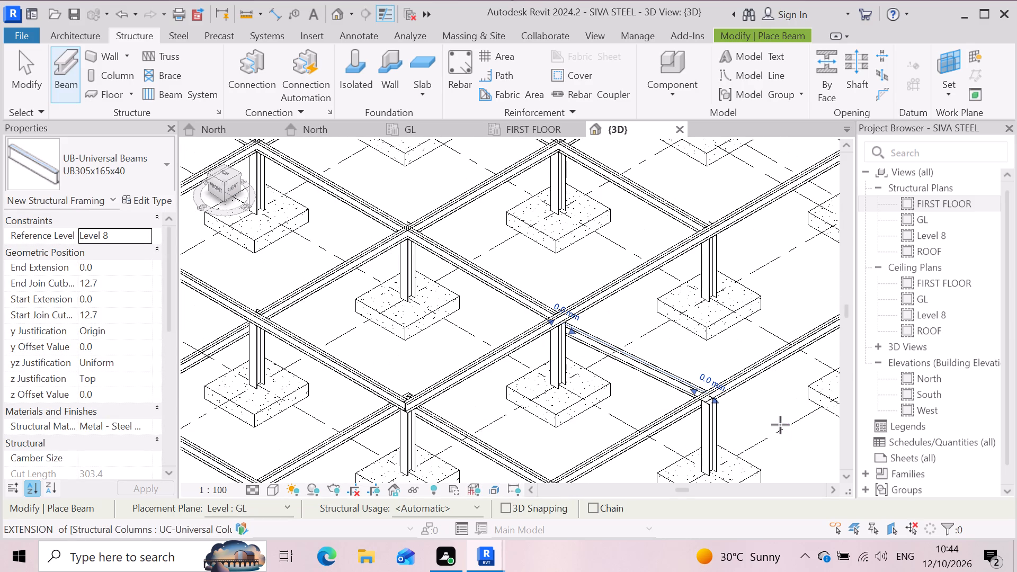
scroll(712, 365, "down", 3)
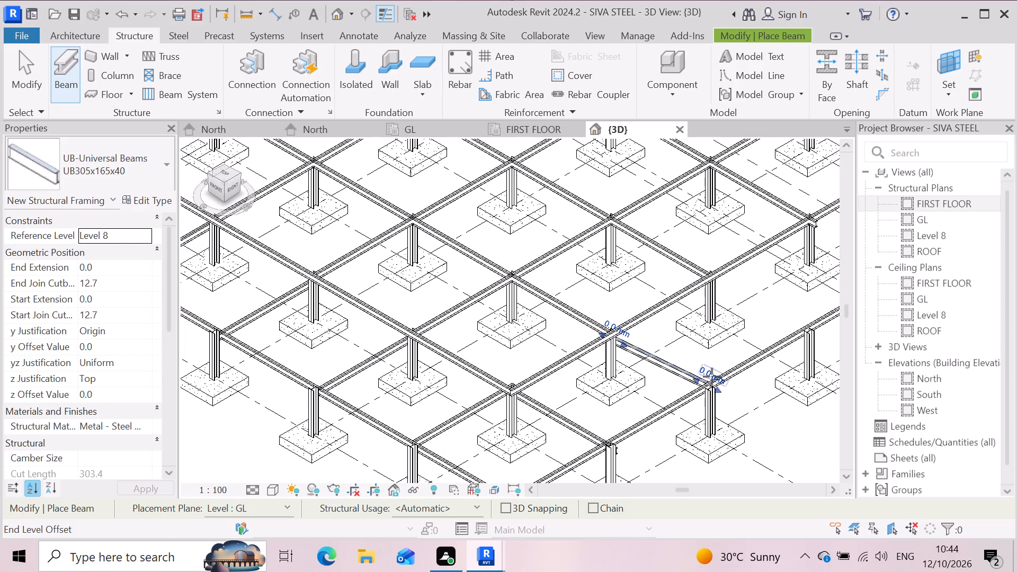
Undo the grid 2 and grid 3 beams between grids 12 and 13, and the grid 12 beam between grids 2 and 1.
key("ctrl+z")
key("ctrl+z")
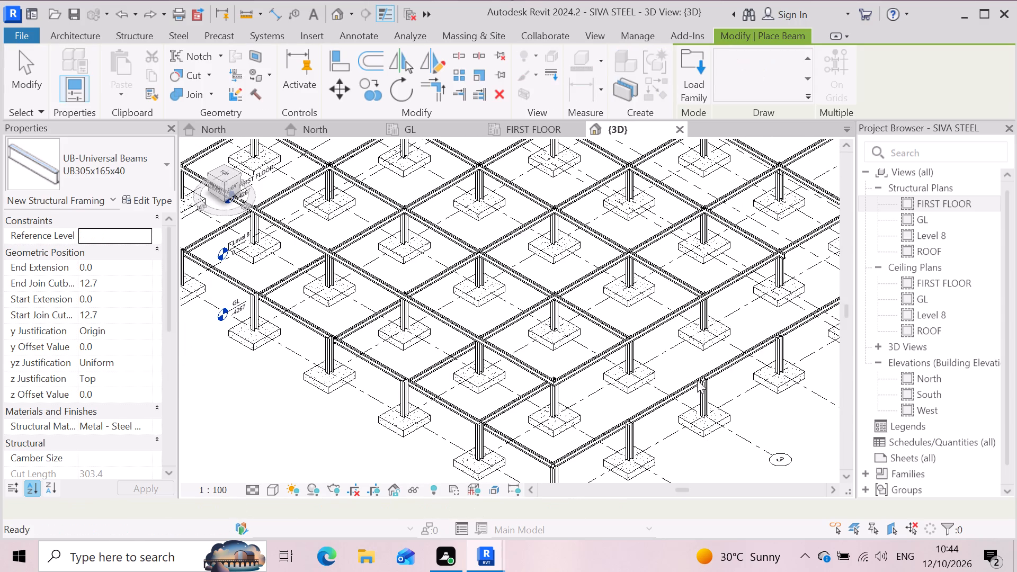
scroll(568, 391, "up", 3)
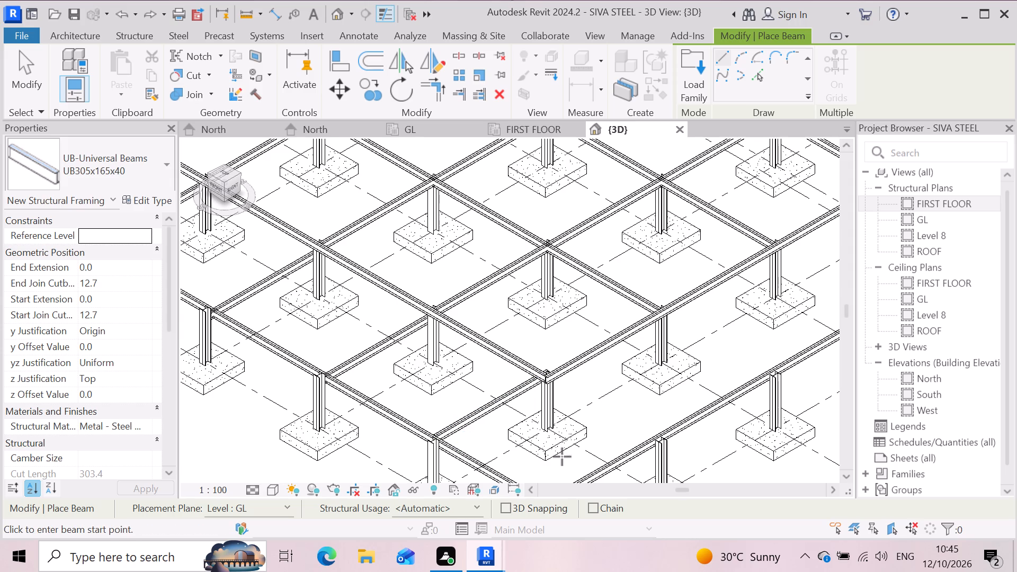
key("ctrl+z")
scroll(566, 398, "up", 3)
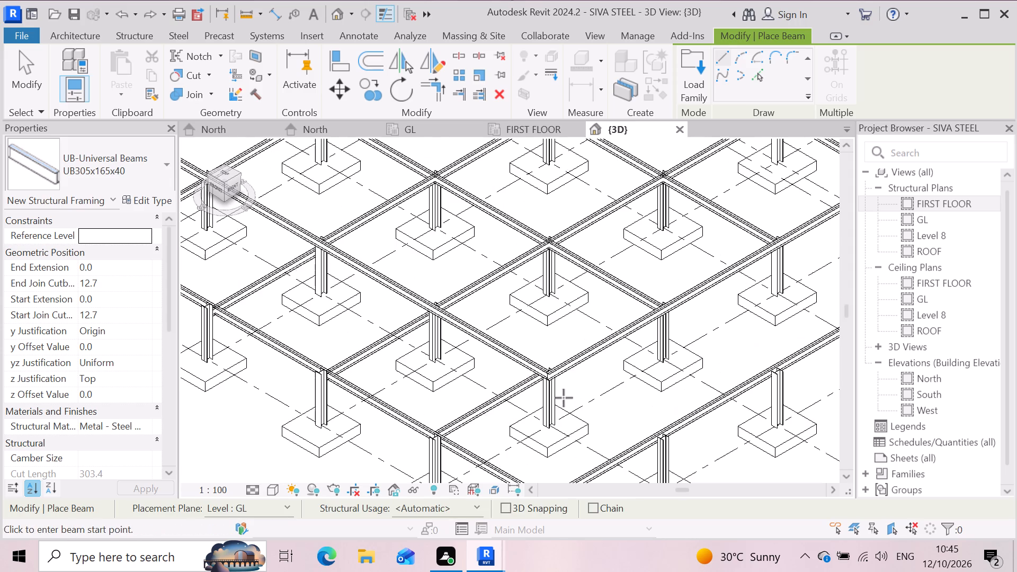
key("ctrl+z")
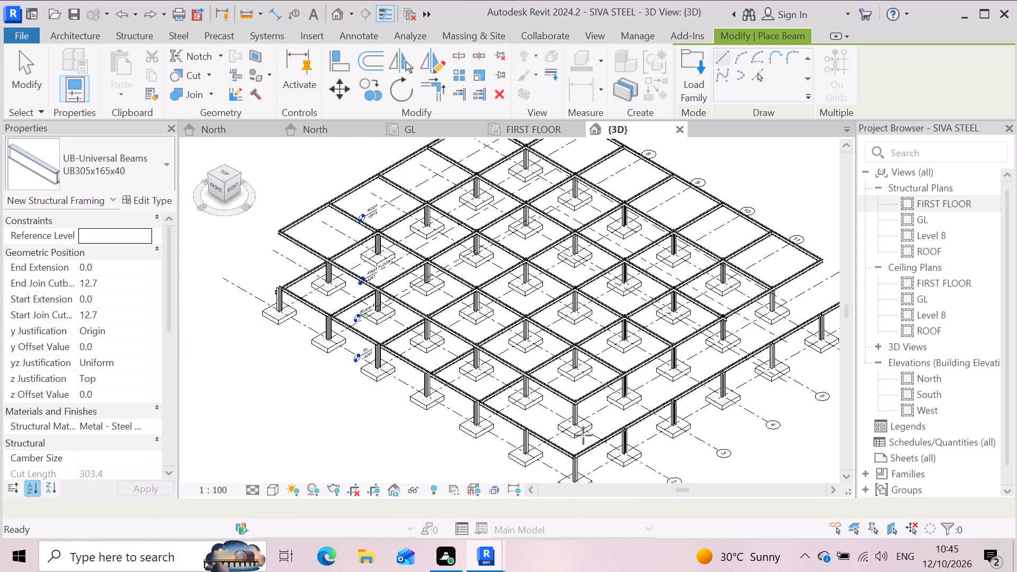
Redraw the UB305x165x40 beam along grid 12, about 6500 mm long, from the grid 2 column top to the grid 1 column.
scroll(593, 434, "up", 5)
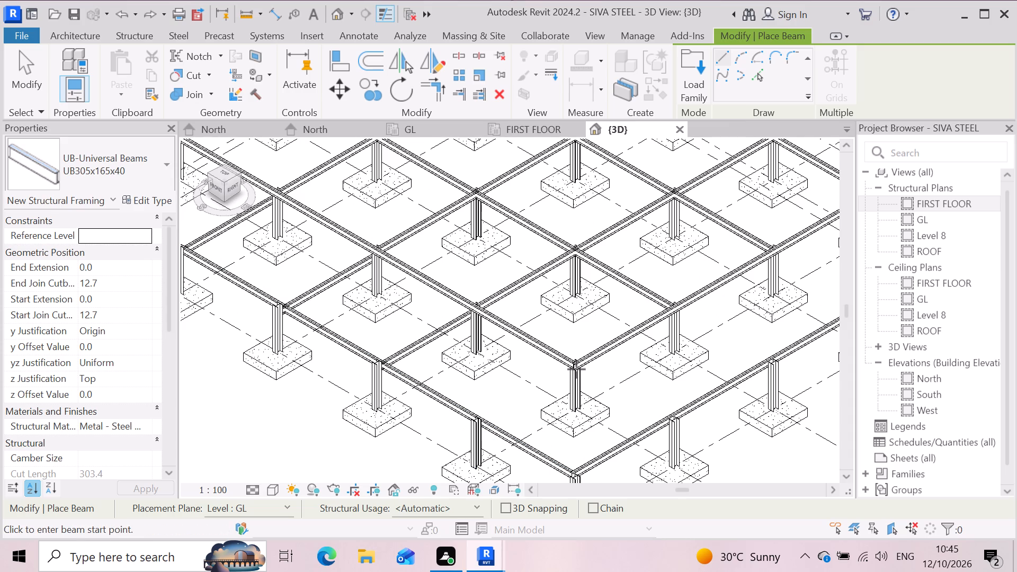
left_click(573, 364)
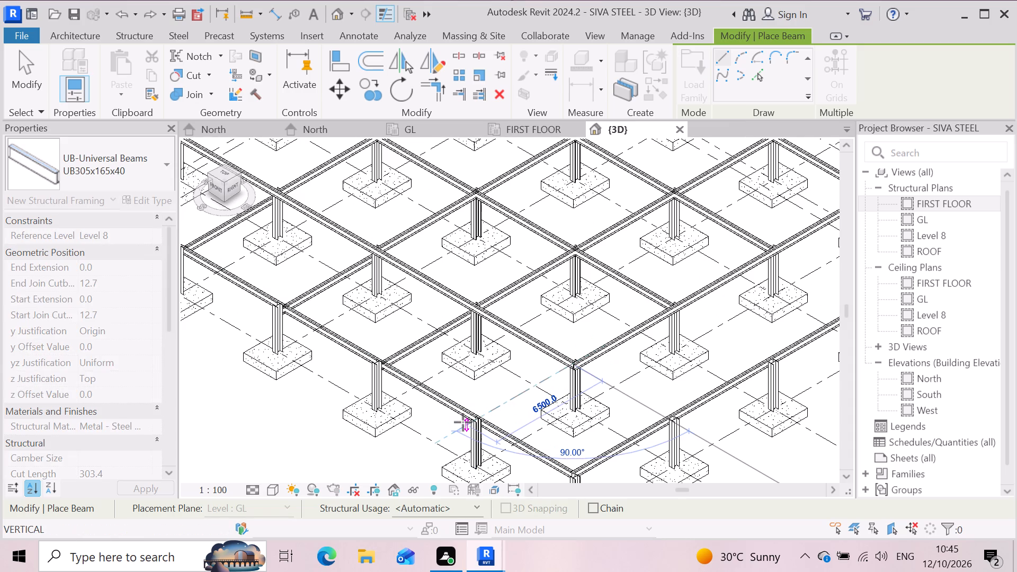
left_click(463, 422)
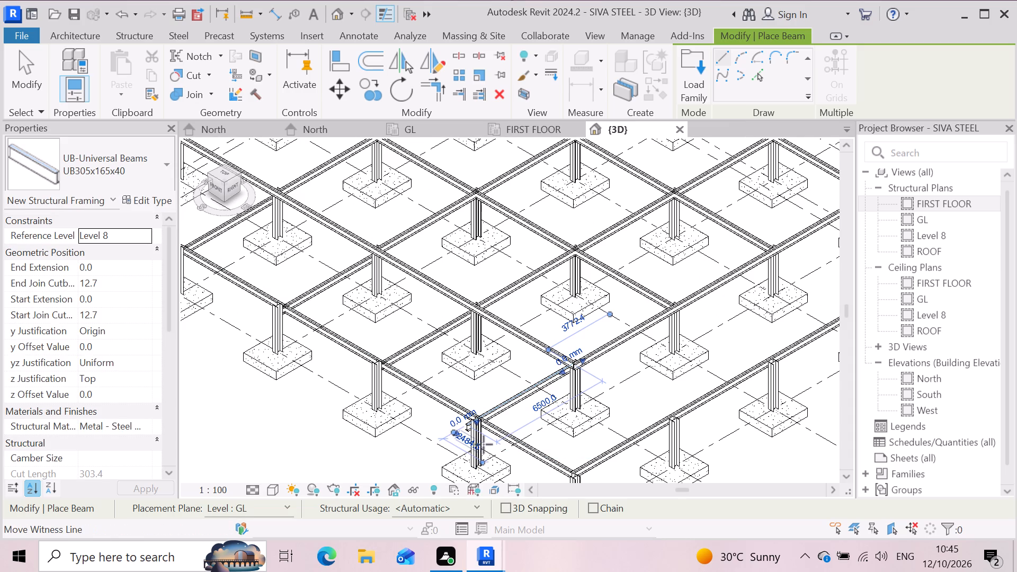
key("Escape")
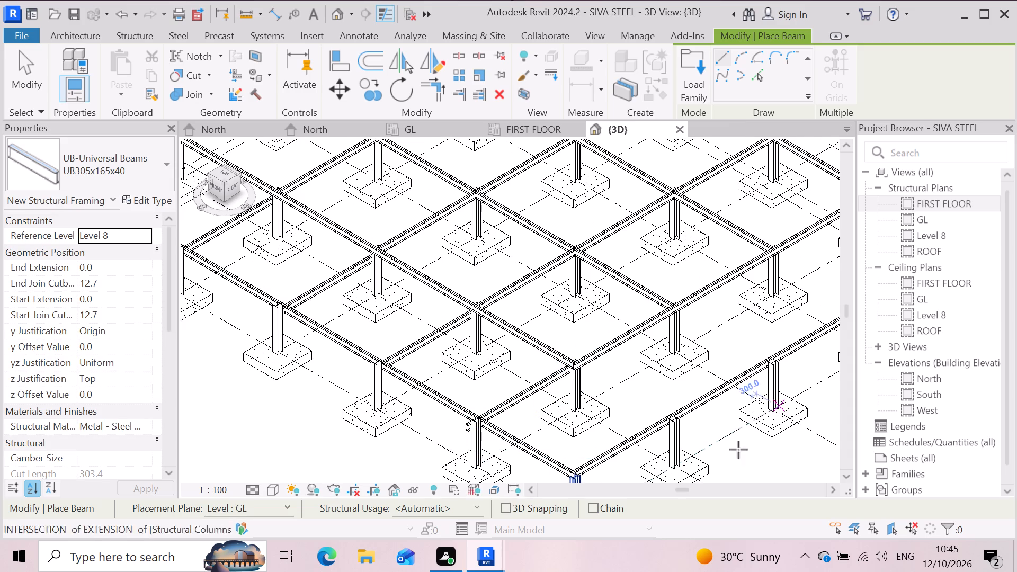
Draw UB305x165x40 beams along grids 2 and 3 from grid 12 to grid 13, each about 6100 mm long.
scroll(638, 382, "up", 2)
scroll(573, 380, "up", 3)
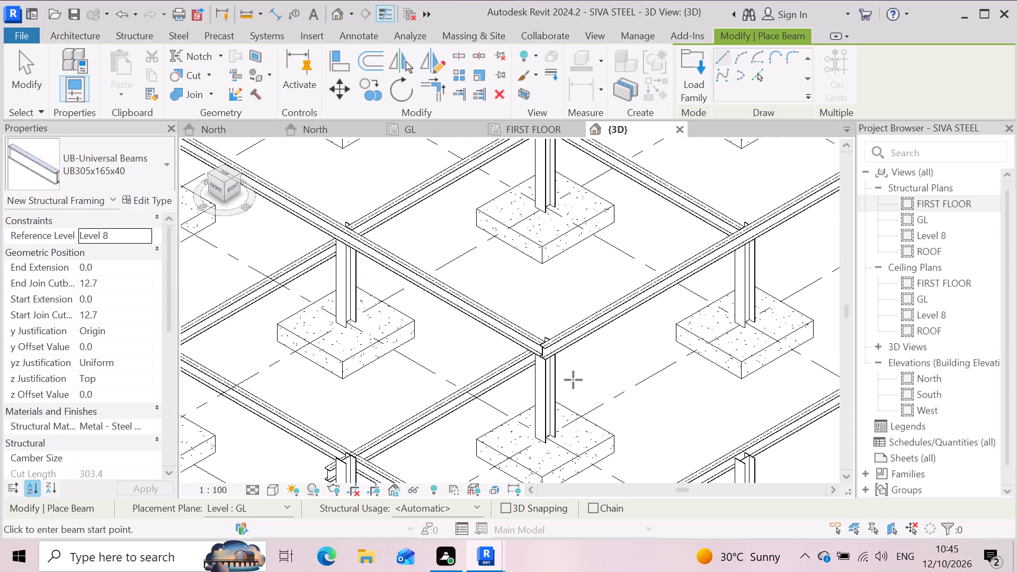
left_click(550, 345)
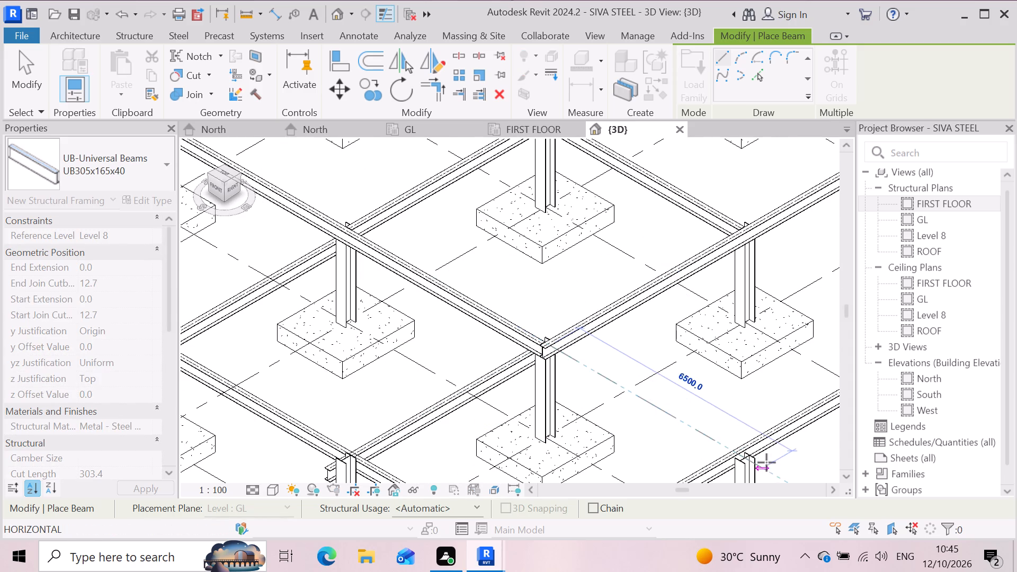
left_click(748, 459)
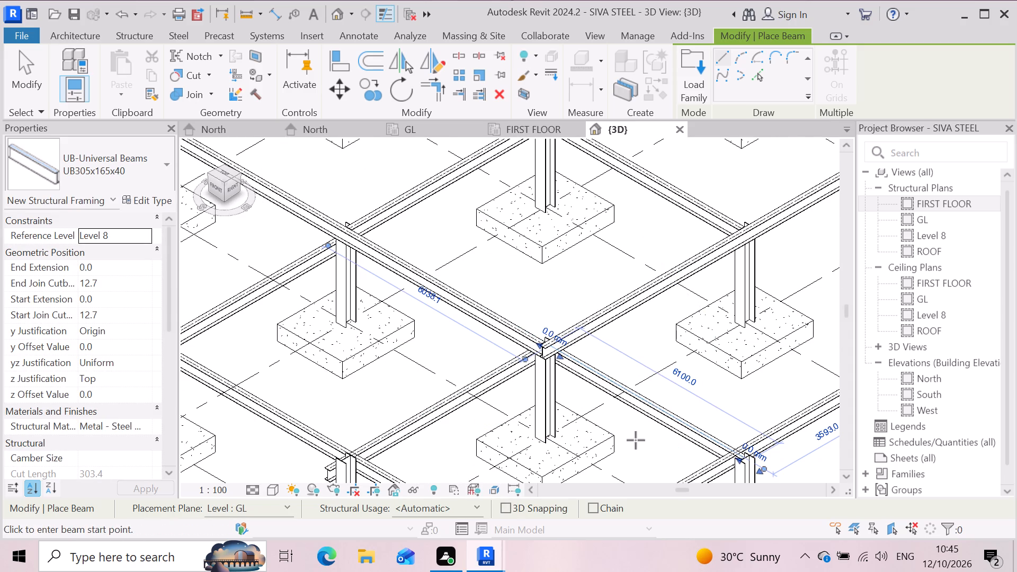
scroll(595, 413, "down", 6)
scroll(678, 348, "up", 5)
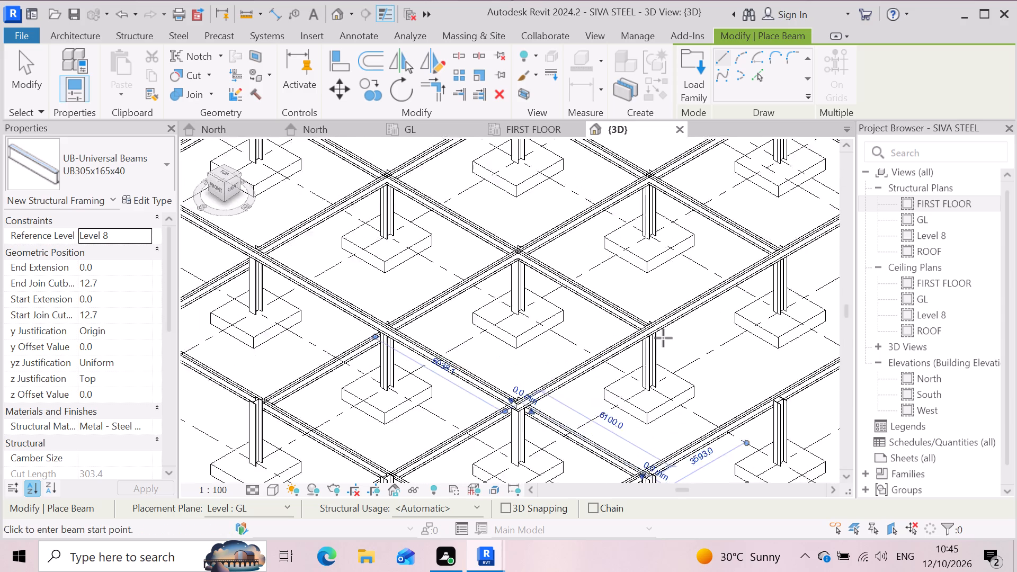
left_click(651, 329)
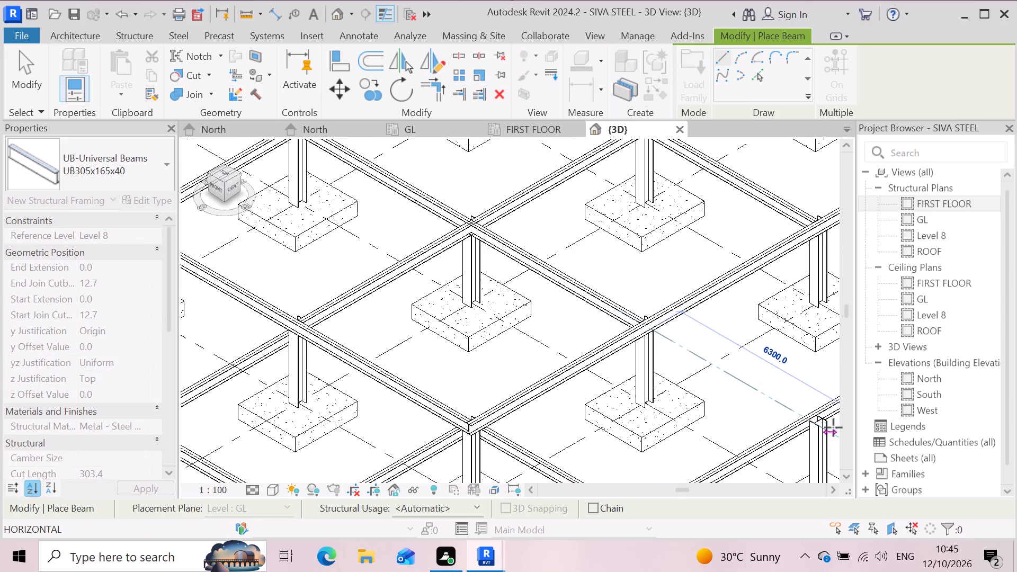
left_click(832, 426)
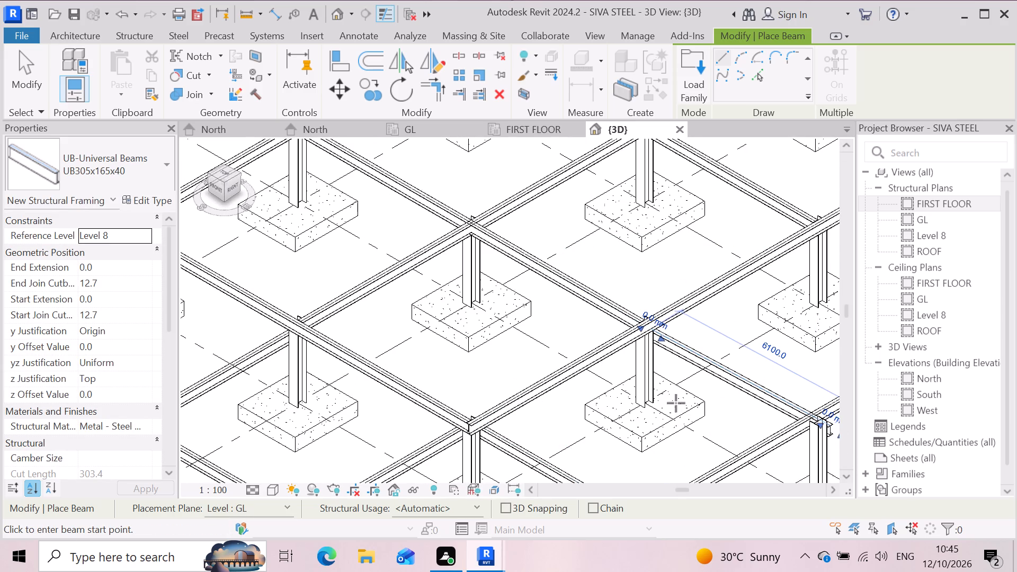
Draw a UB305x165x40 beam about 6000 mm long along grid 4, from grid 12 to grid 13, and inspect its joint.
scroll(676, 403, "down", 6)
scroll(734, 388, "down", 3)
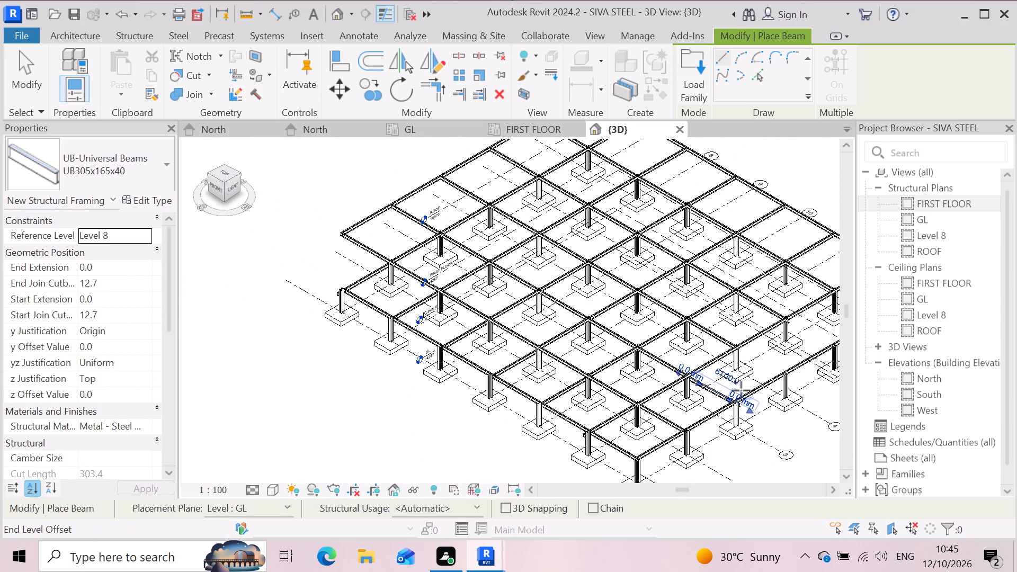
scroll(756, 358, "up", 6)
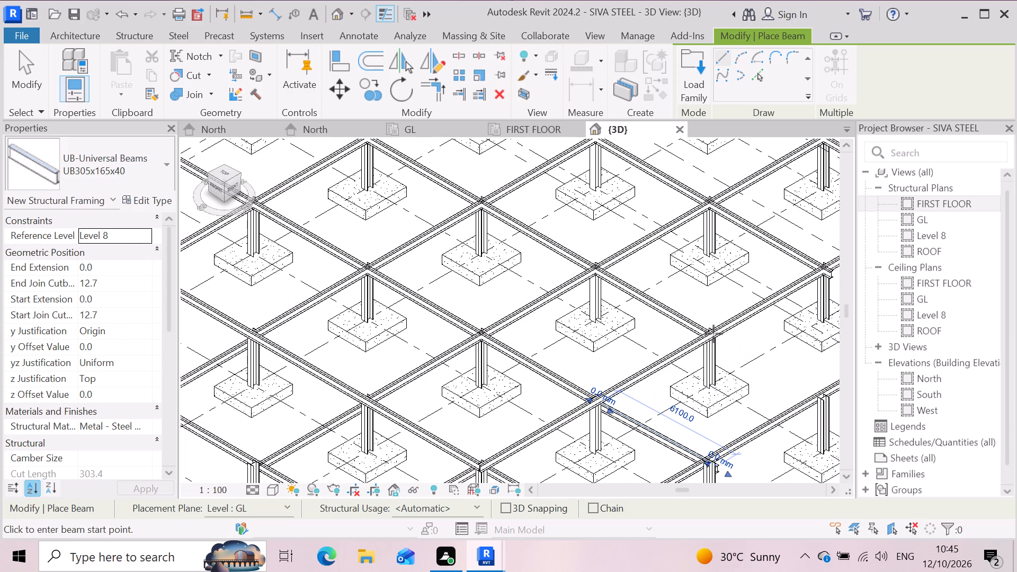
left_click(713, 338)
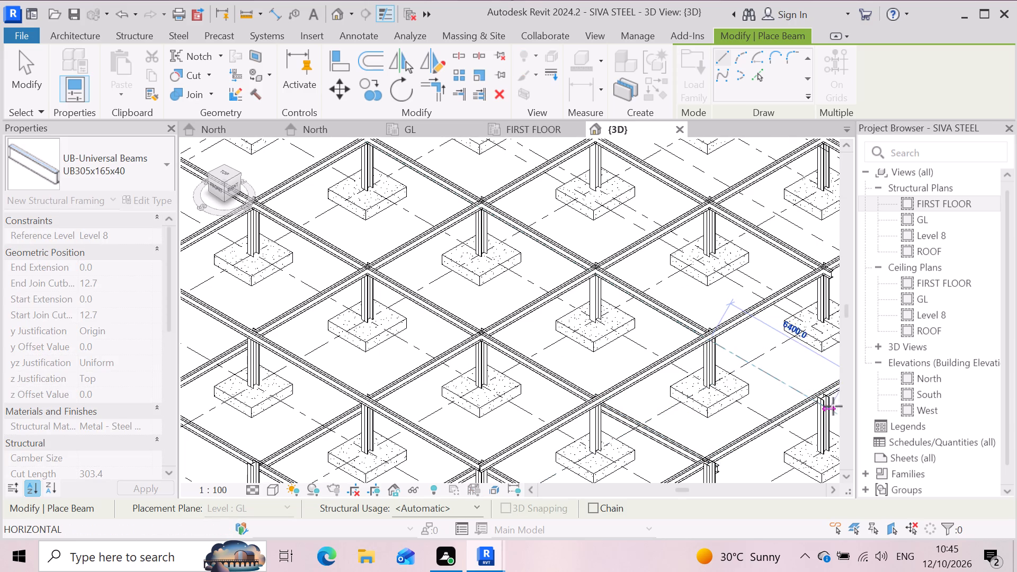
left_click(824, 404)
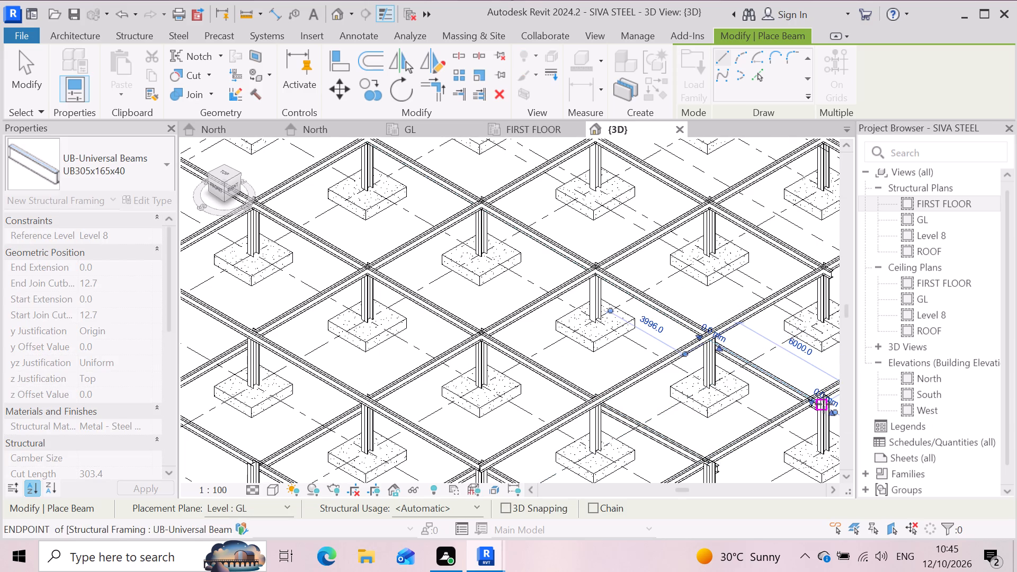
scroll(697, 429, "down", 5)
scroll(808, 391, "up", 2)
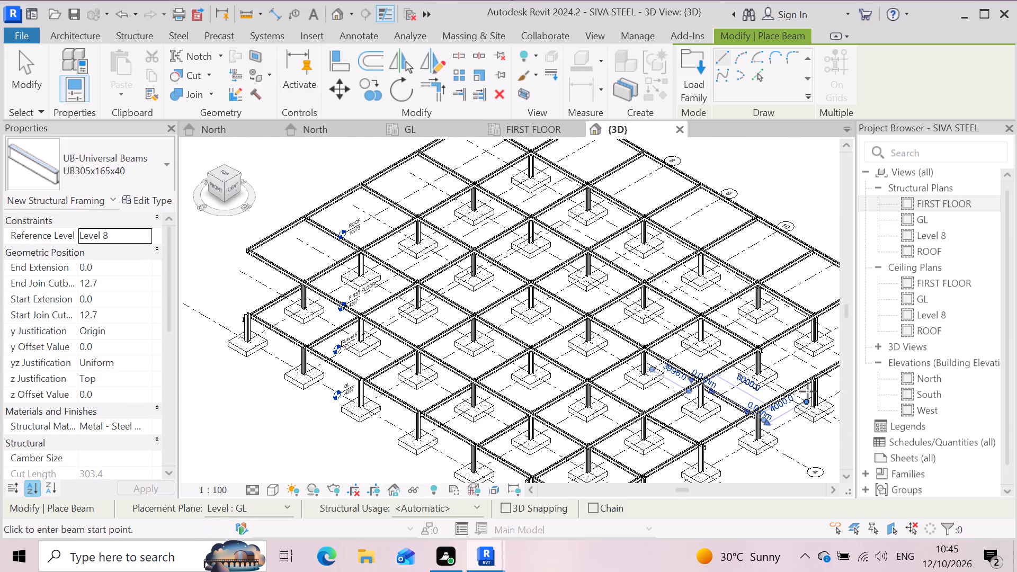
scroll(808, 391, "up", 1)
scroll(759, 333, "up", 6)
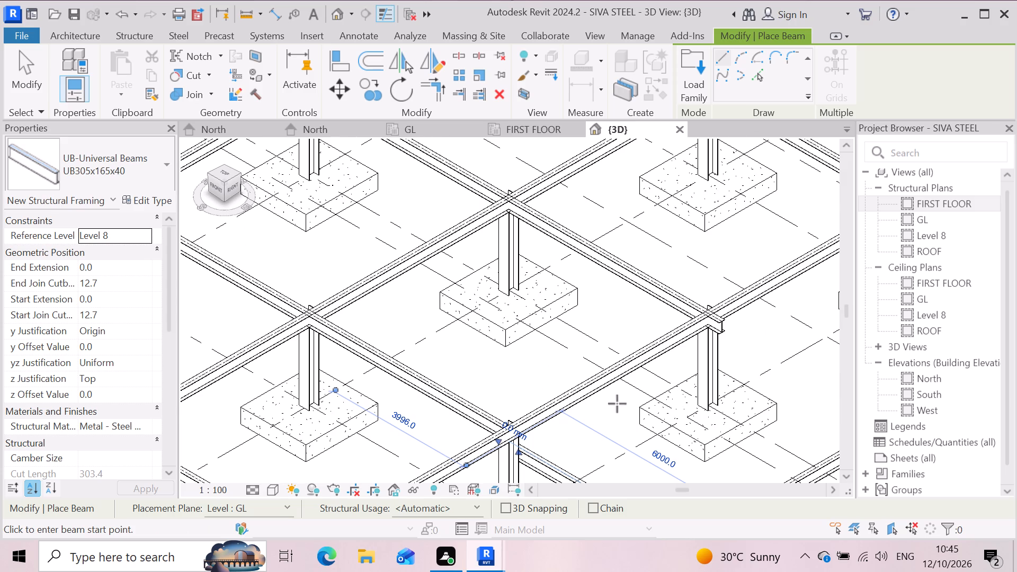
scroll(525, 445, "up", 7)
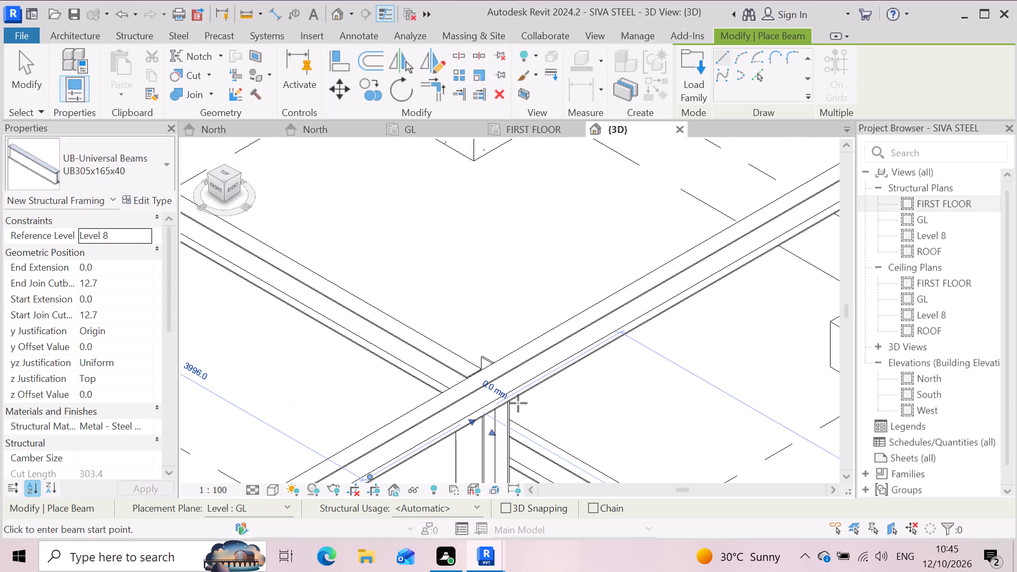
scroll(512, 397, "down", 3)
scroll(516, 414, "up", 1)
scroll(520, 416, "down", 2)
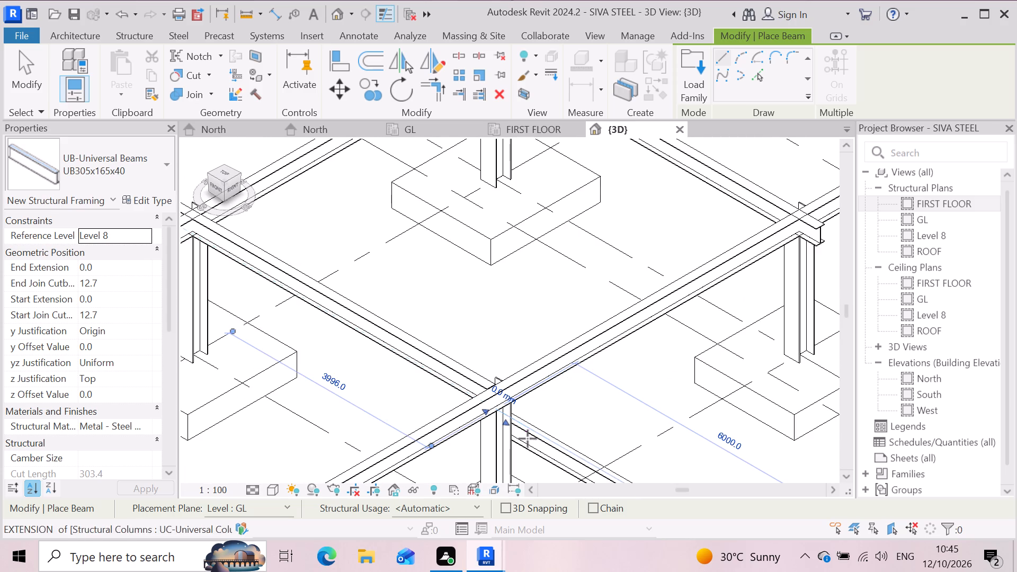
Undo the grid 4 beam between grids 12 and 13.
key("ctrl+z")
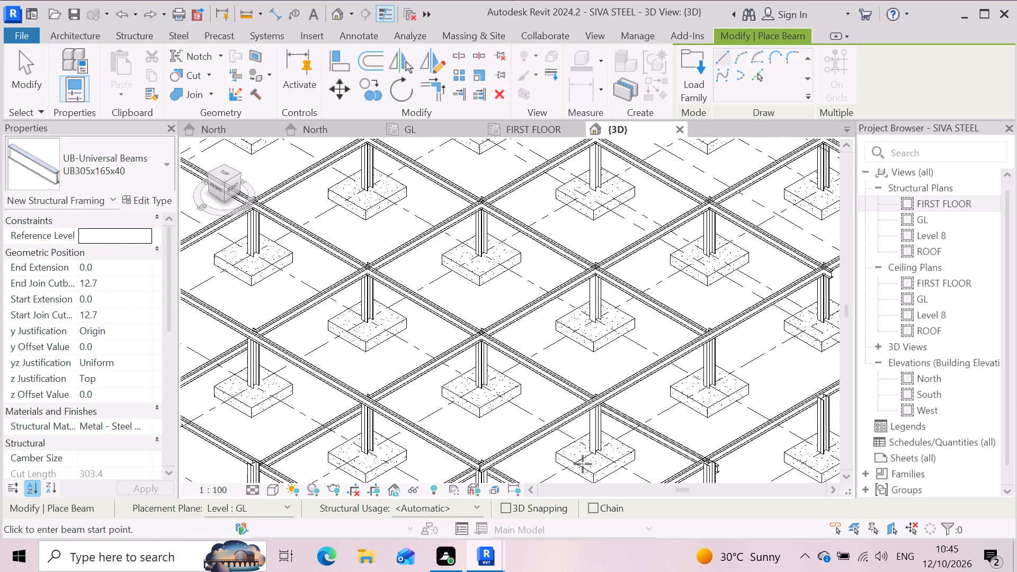
Draw a UB305x165x40 beam about 6100 mm long along grid 4, from the grid 12 column top to the grid 13 column.
scroll(541, 427, "down", 2)
scroll(681, 381, "up", 7)
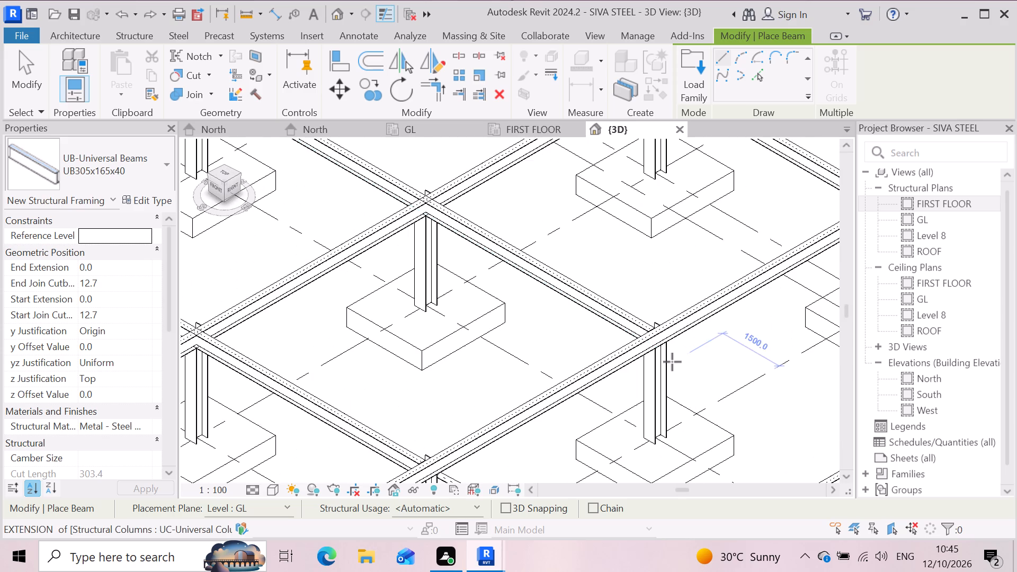
left_click(658, 344)
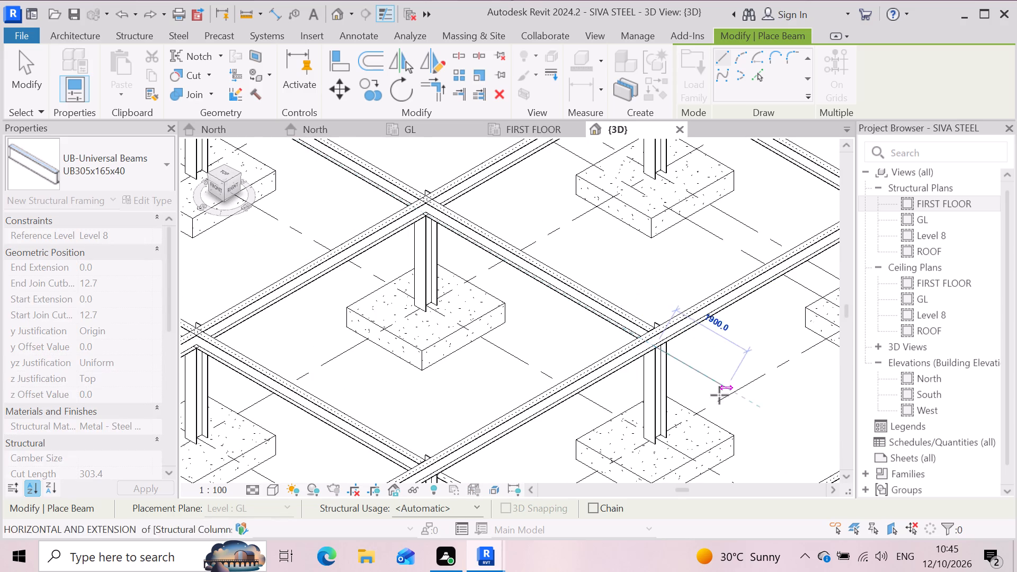
scroll(626, 409, "down", 7)
scroll(726, 430, "up", 1)
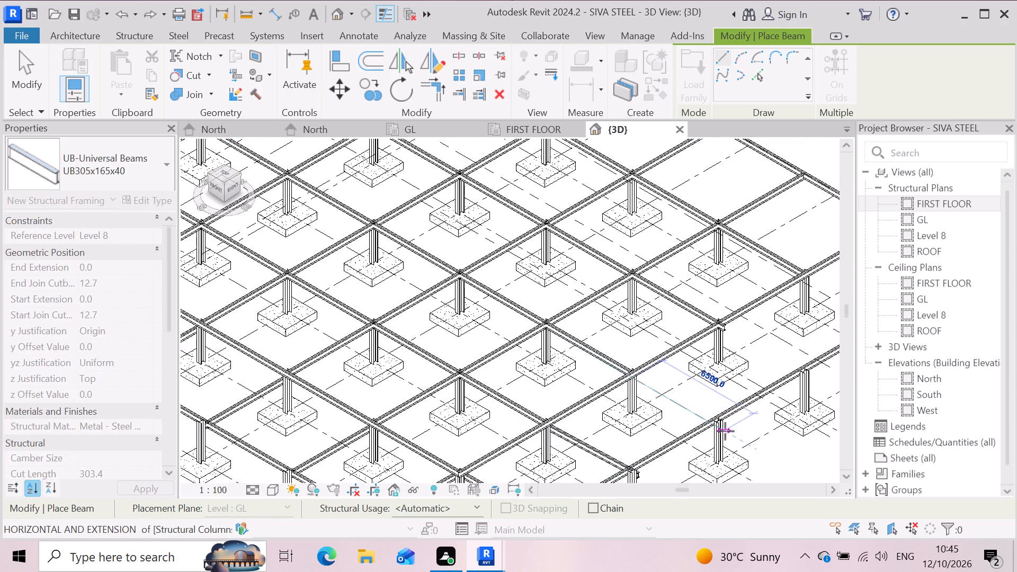
scroll(725, 431, "up", 5)
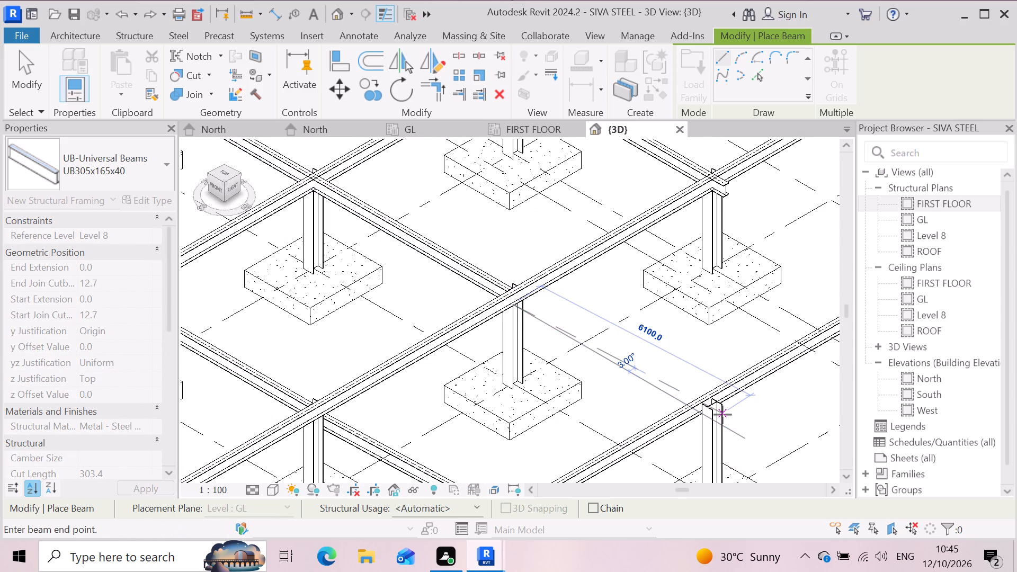
left_click(722, 415)
scroll(535, 439, "down", 4)
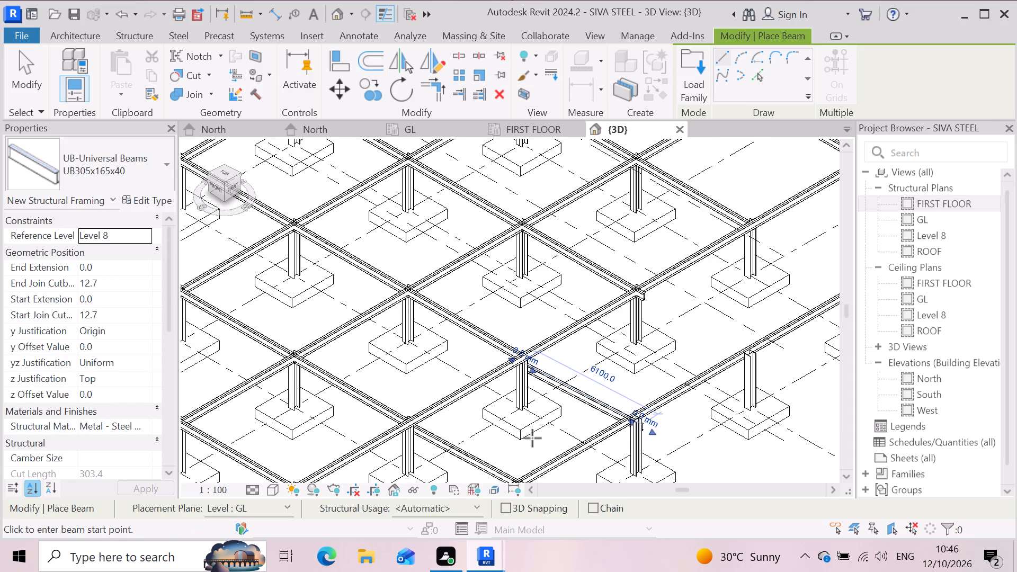
scroll(532, 438, "down", 4)
scroll(698, 419, "up", 3)
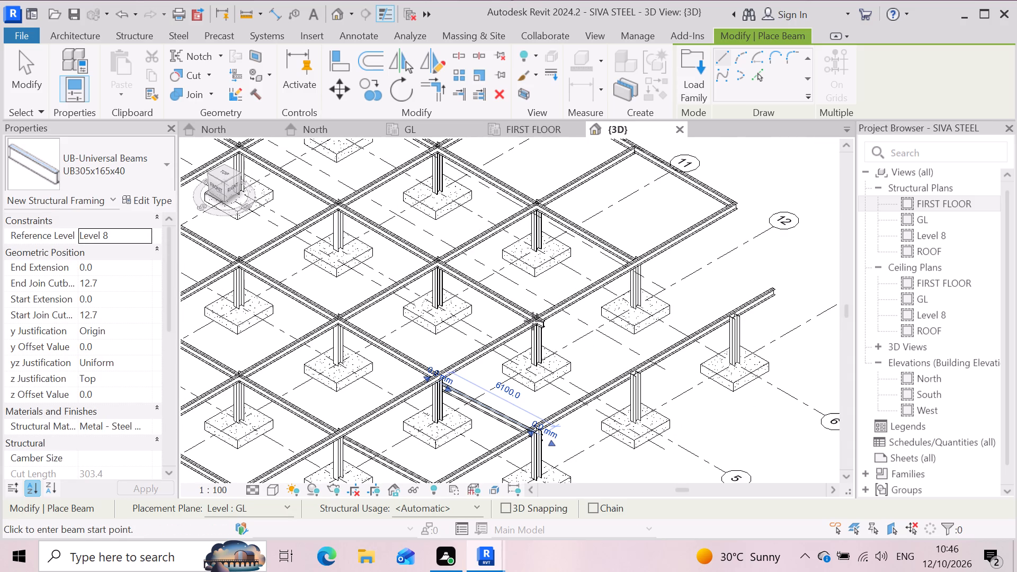
Draw UB305x165x40 beams along grids 5 and 6 from grid 12 to grid 13, about 5900 mm and 6300 mm long.
left_click(541, 324)
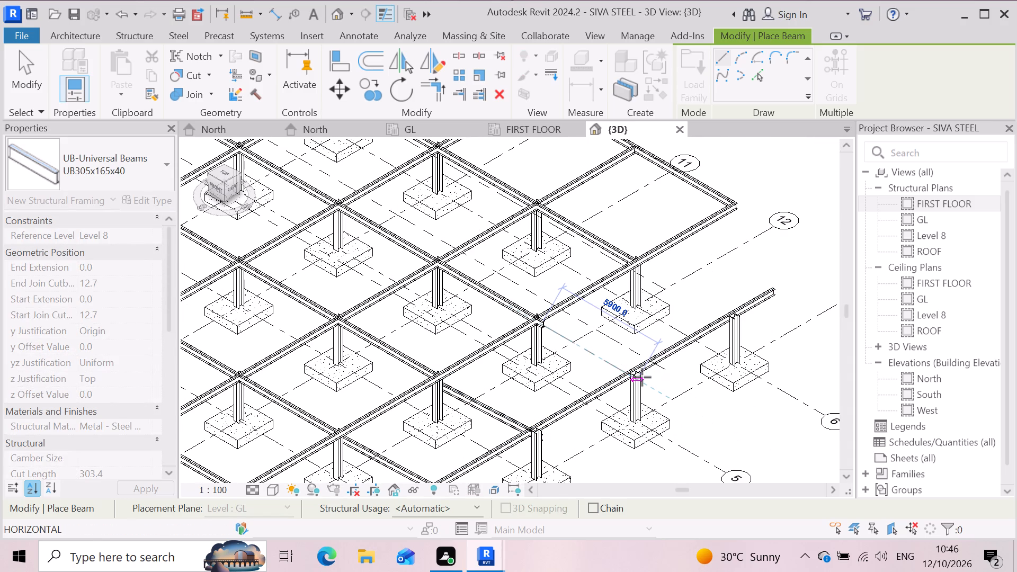
left_click(642, 377)
scroll(495, 448, "down", 3)
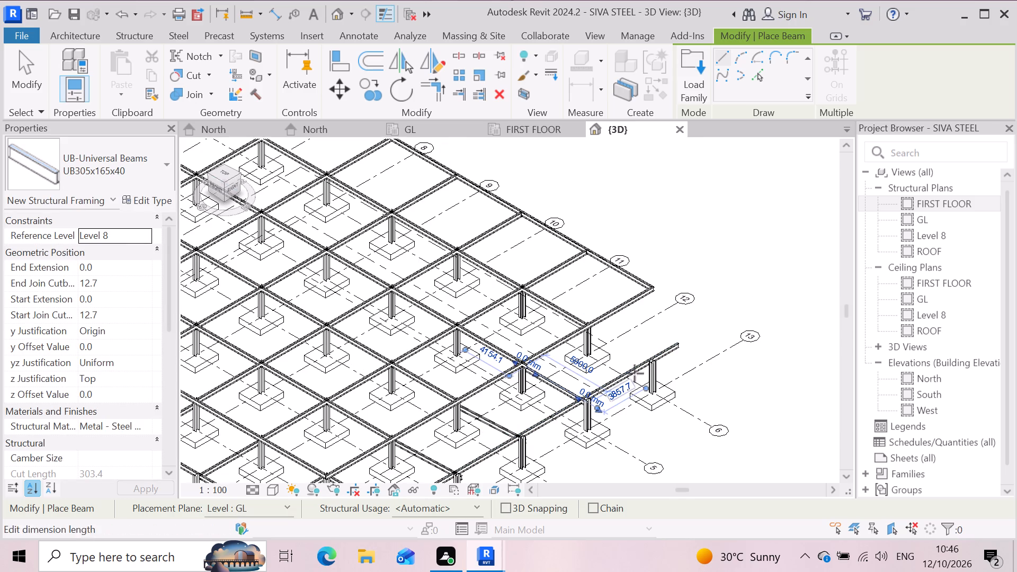
scroll(620, 364, "up", 3)
left_click(574, 307)
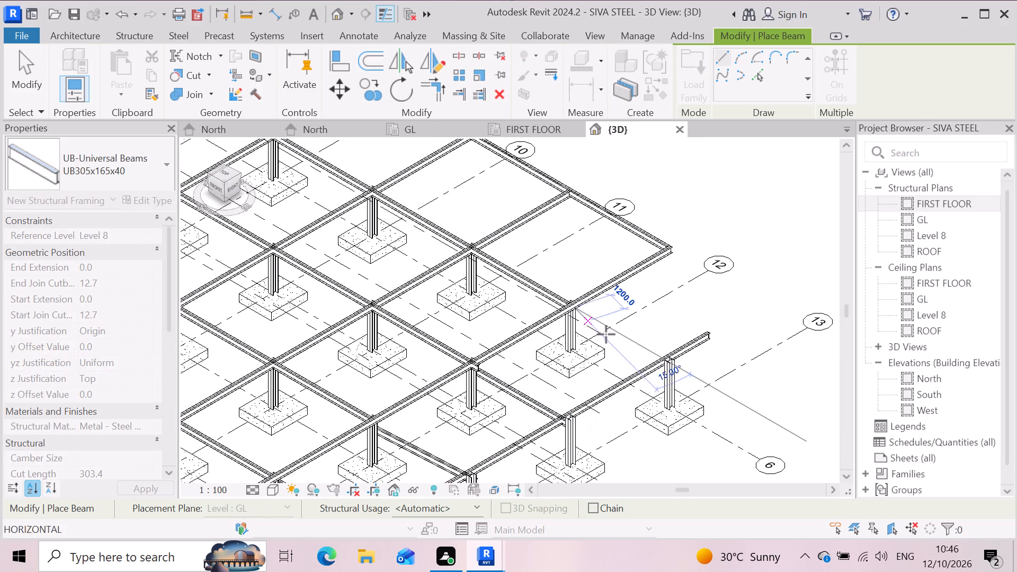
left_click(679, 366)
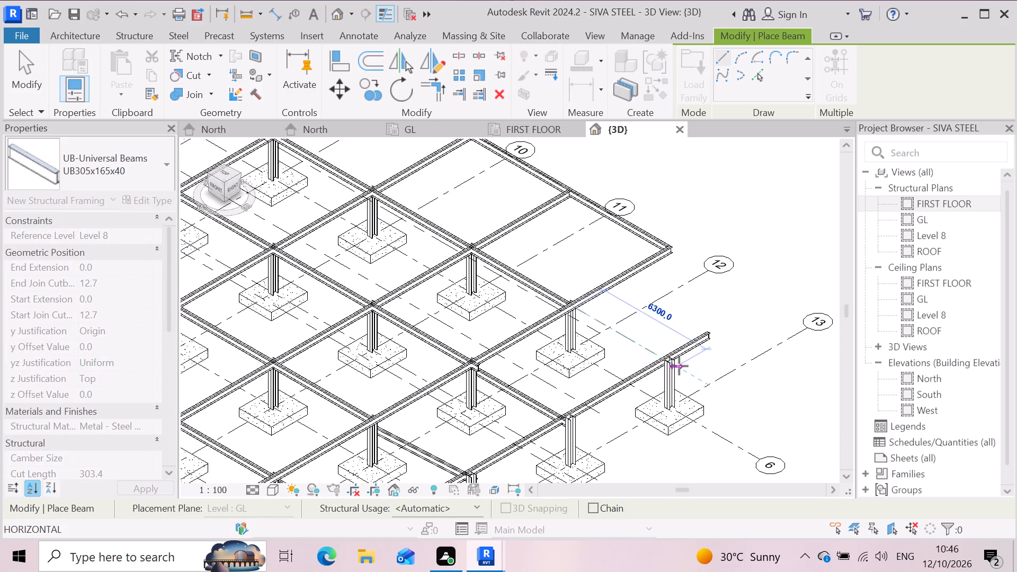
key("Escape")
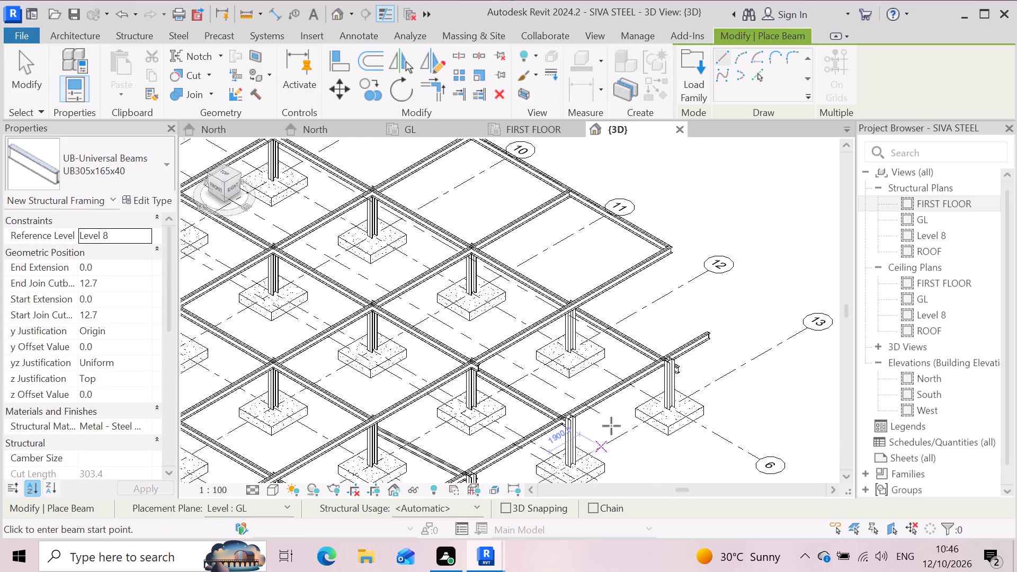
scroll(710, 328, "down", 3)
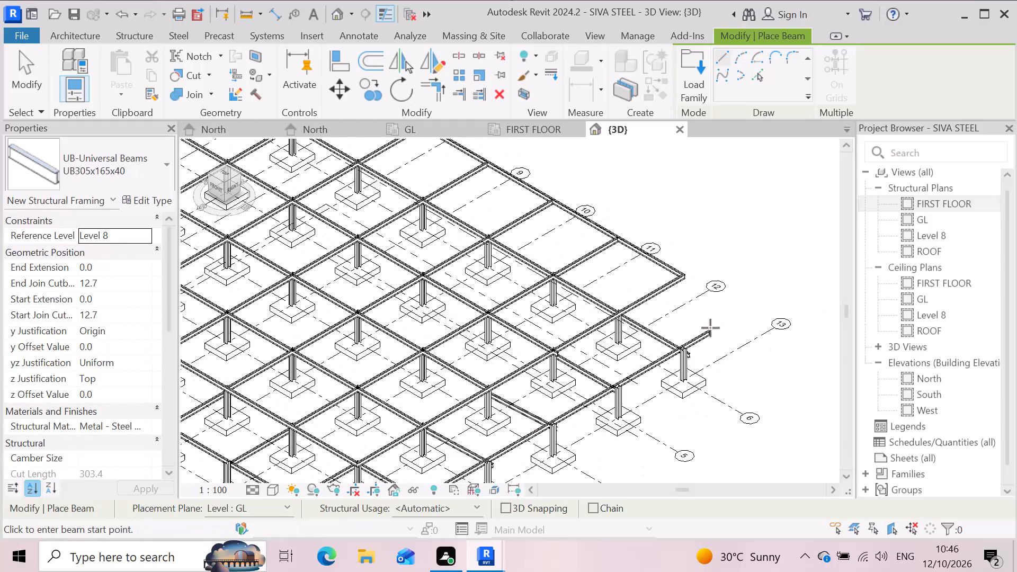
key("Escape")
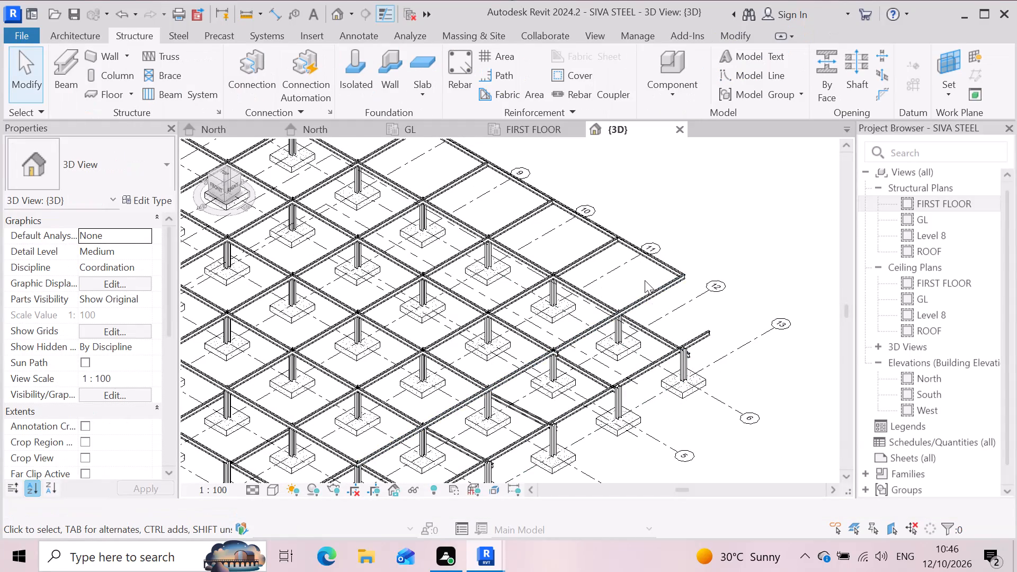
Delete the first-floor UB305x165x40 beam running along grid 13.
scroll(643, 280, "up", 4)
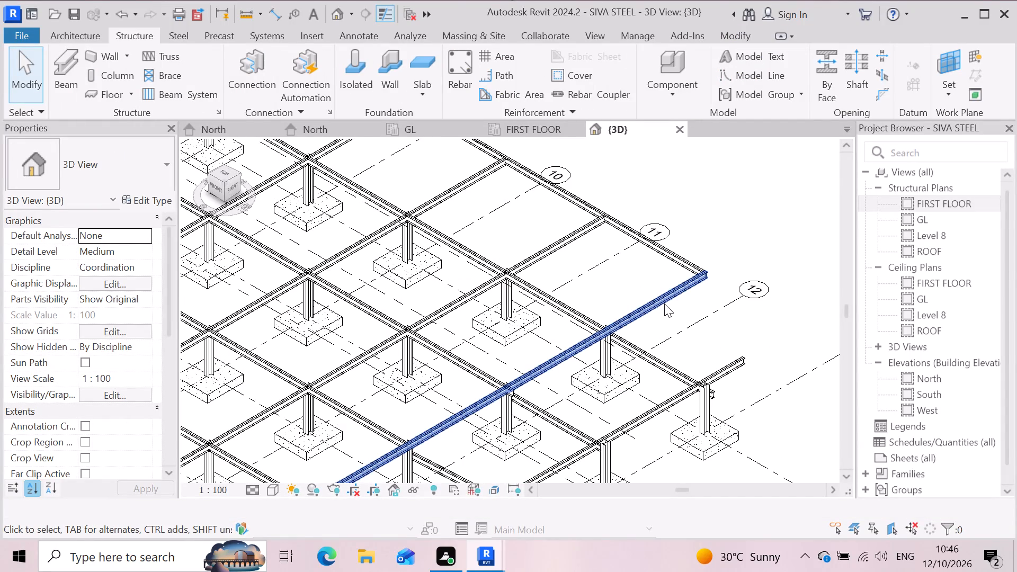
scroll(664, 303, "up", 1)
left_click(663, 307)
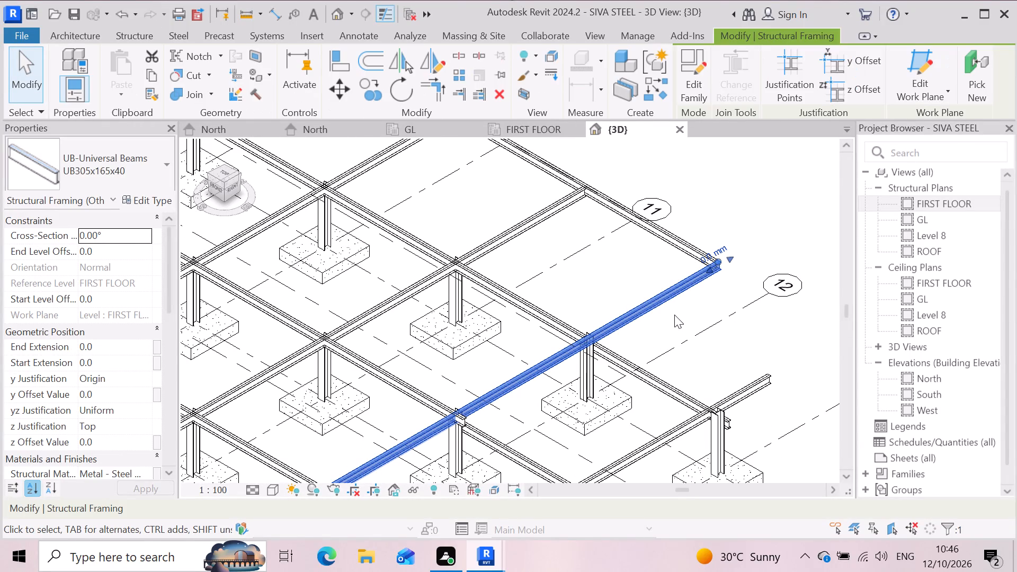
key("Delete")
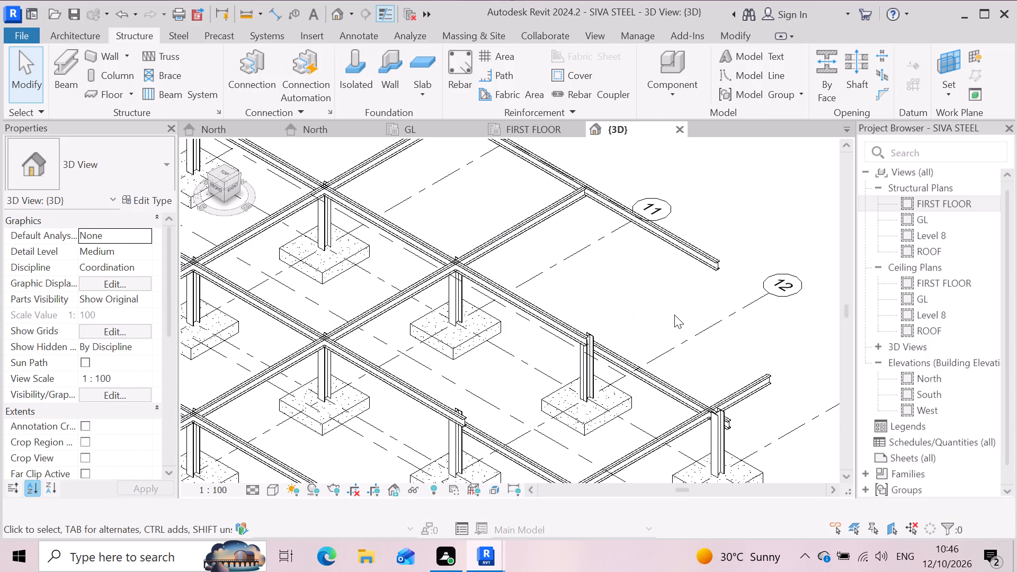
Delete the first-floor beams along grids 1 to 6 together with the first-floor beam along grid 7.
scroll(697, 265, "down", 12)
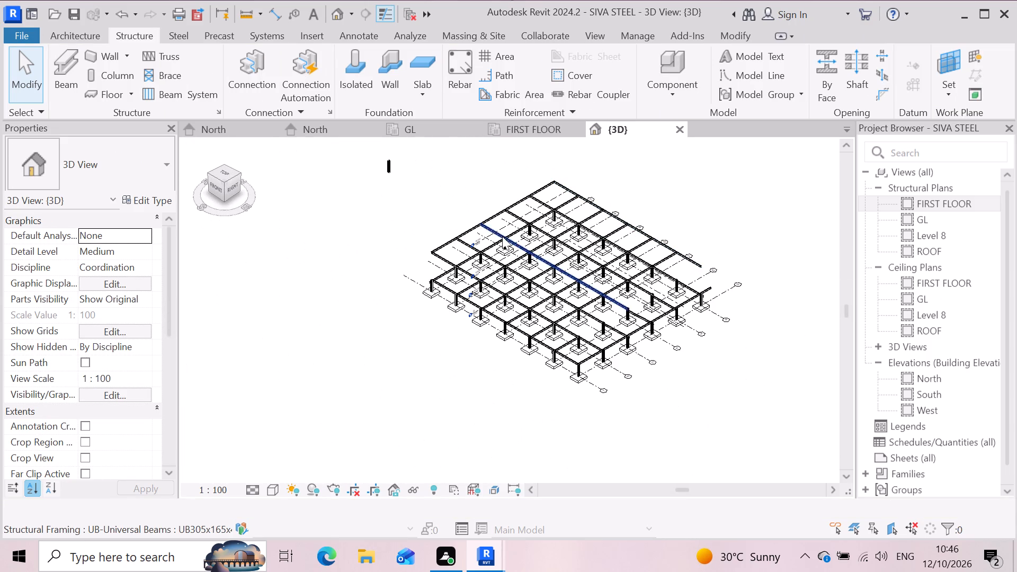
scroll(452, 240, "up", 4)
left_click(422, 264)
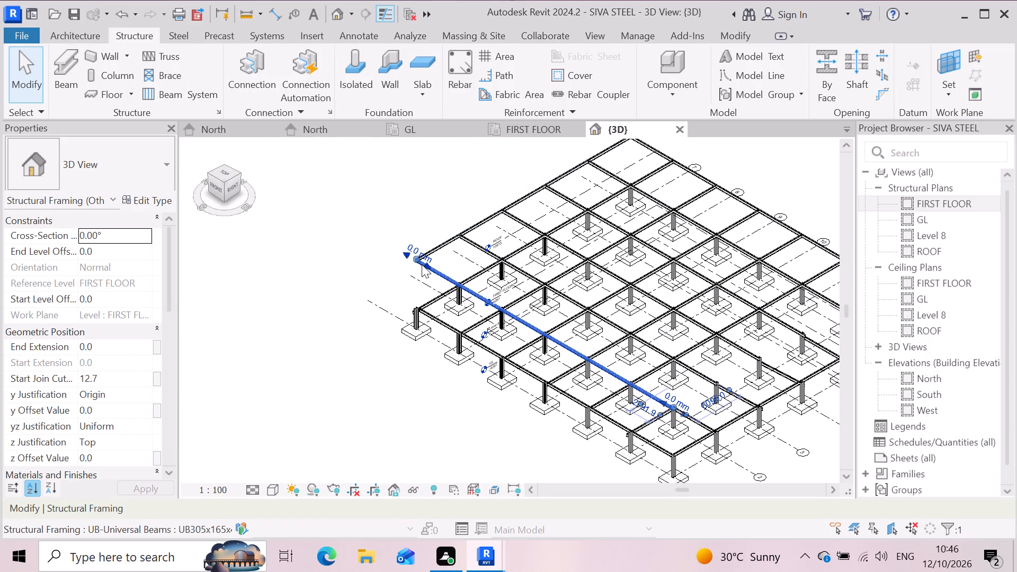
left_click(492, 213, "ctrl")
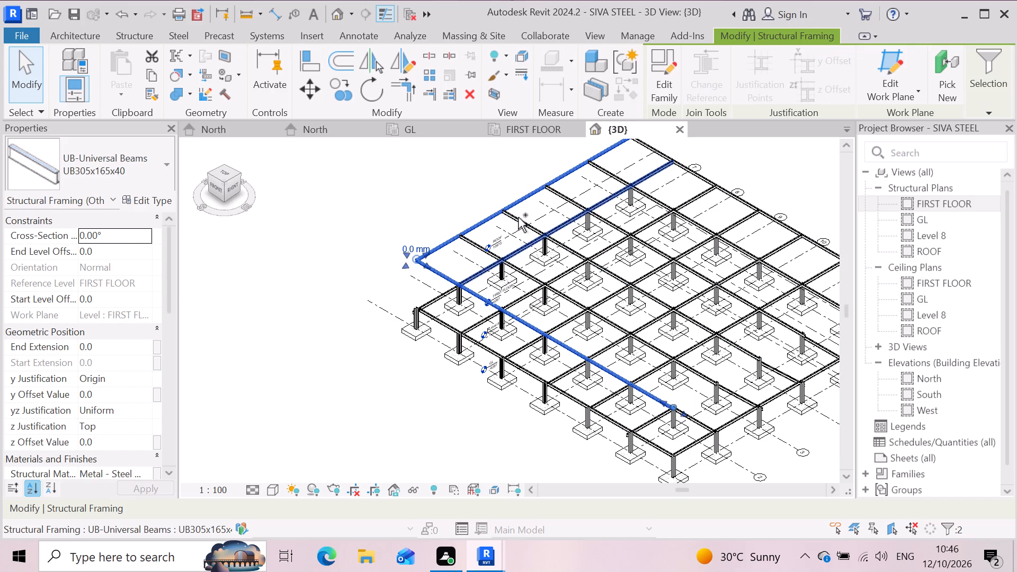
left_click(524, 221, "ctrl")
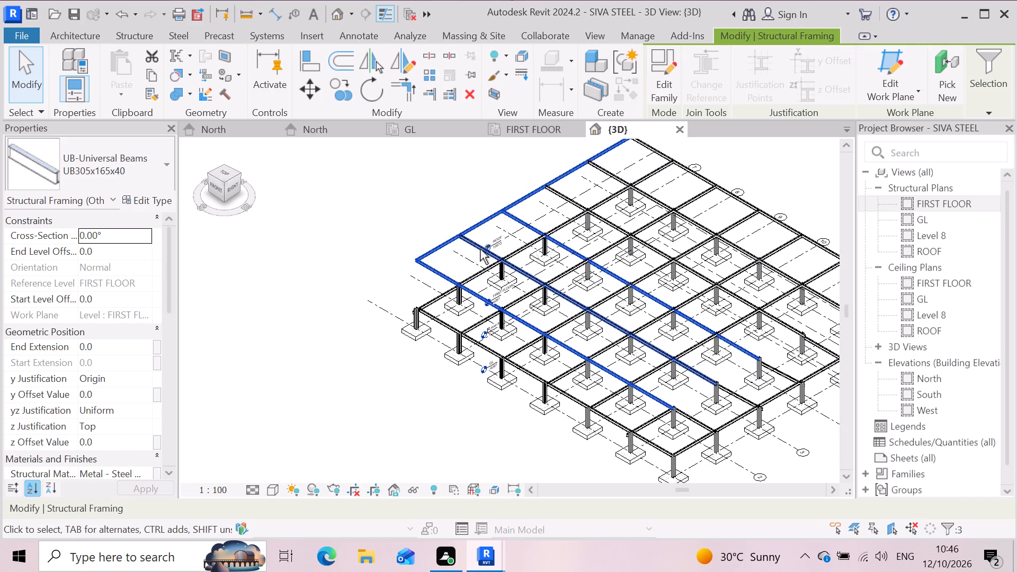
left_click(480, 249, "ctrl")
left_click(594, 209, "ctrl")
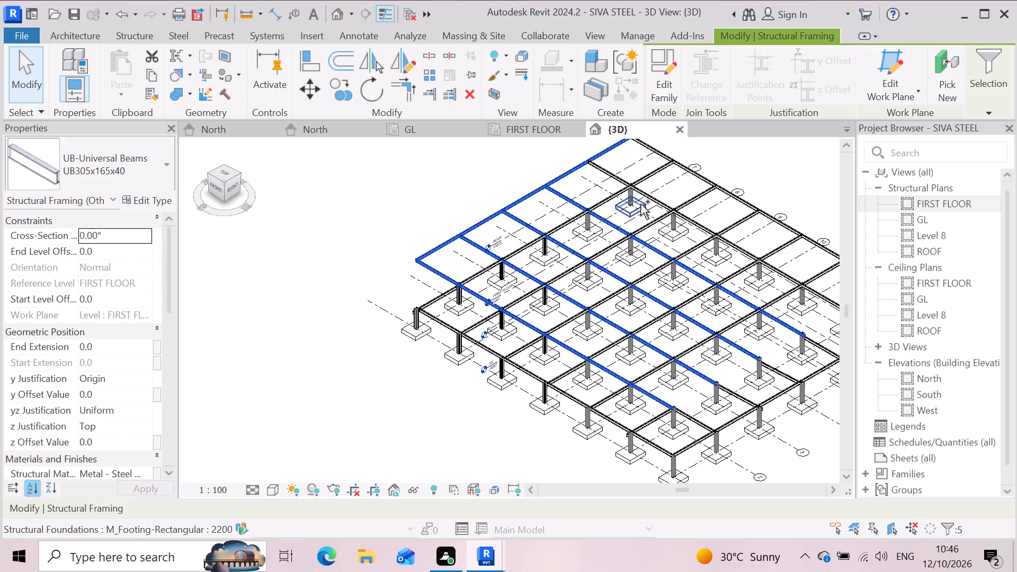
left_click(648, 194, "ctrl")
left_click(709, 175, "ctrl")
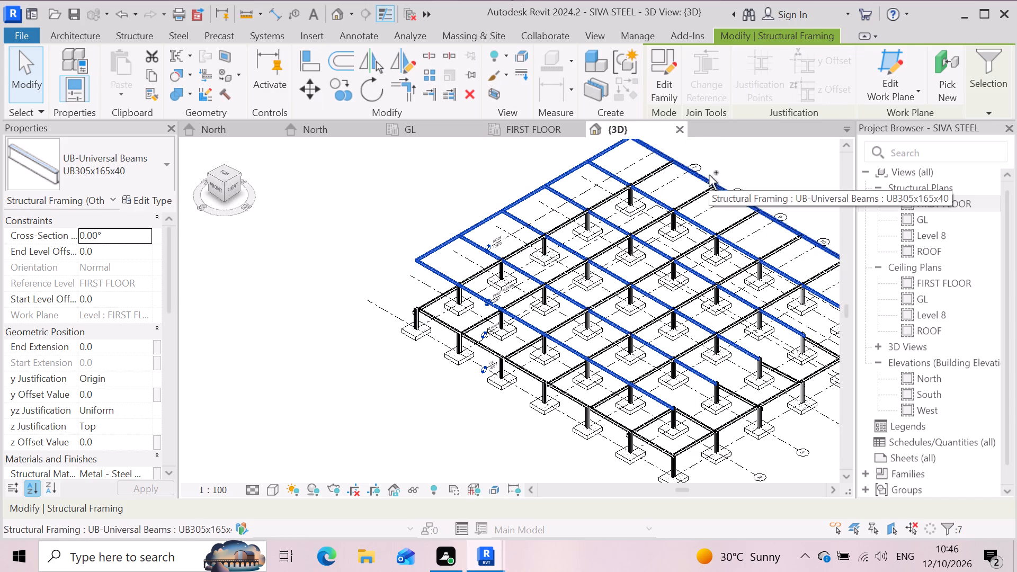
key("Delete")
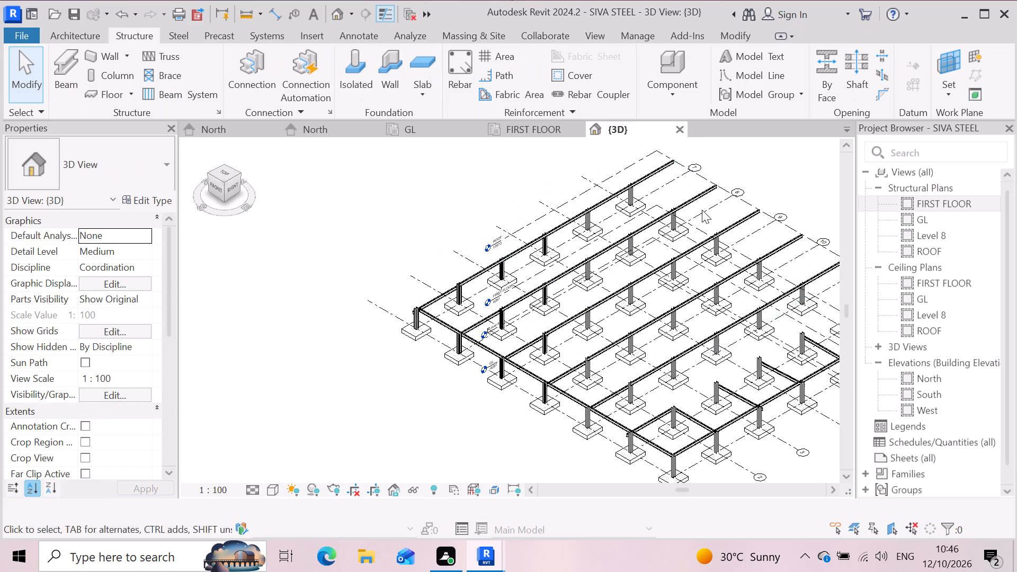
Delete the one-bay column-top beam on grid 11 between grids 1 and 2.
scroll(618, 187, "up", 4)
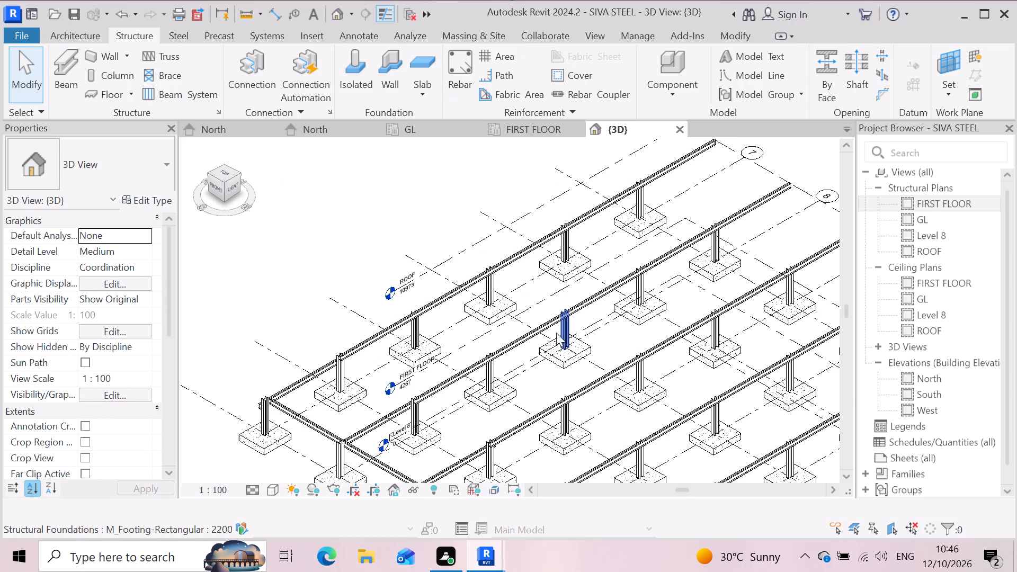
scroll(513, 290, "down", 5)
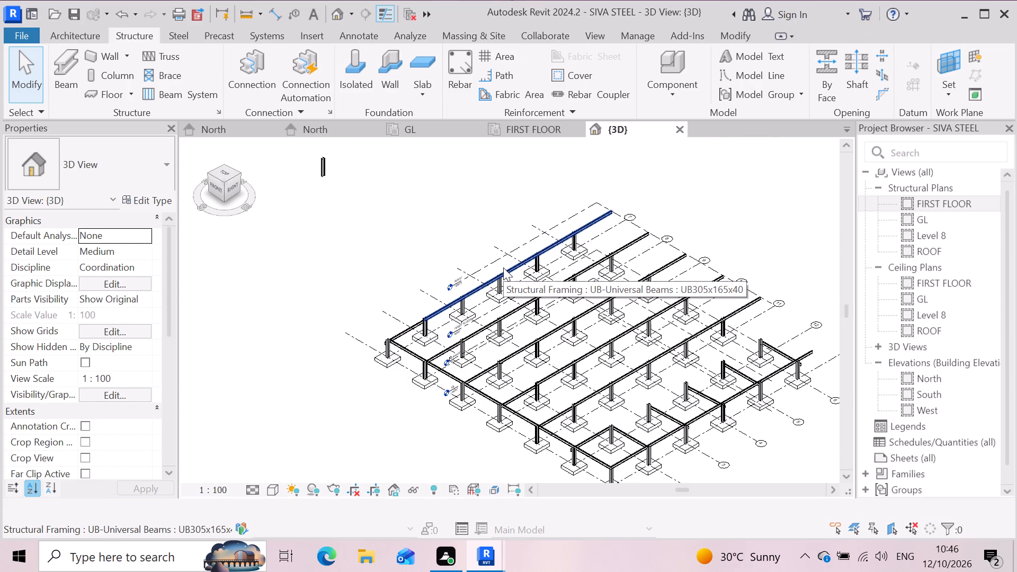
scroll(503, 267, "down", 1)
scroll(641, 430, "up", 2)
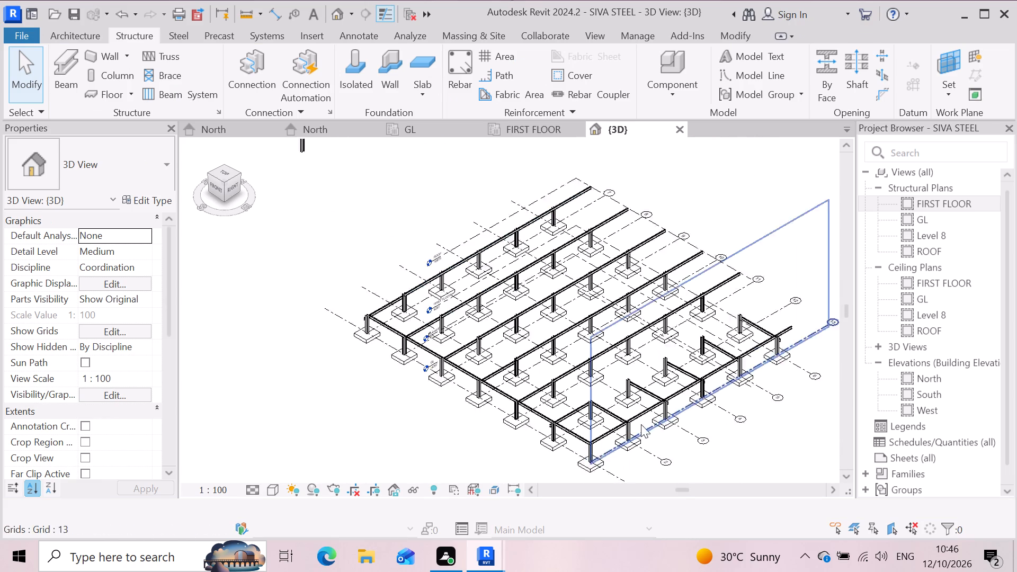
scroll(615, 398, "up", 3)
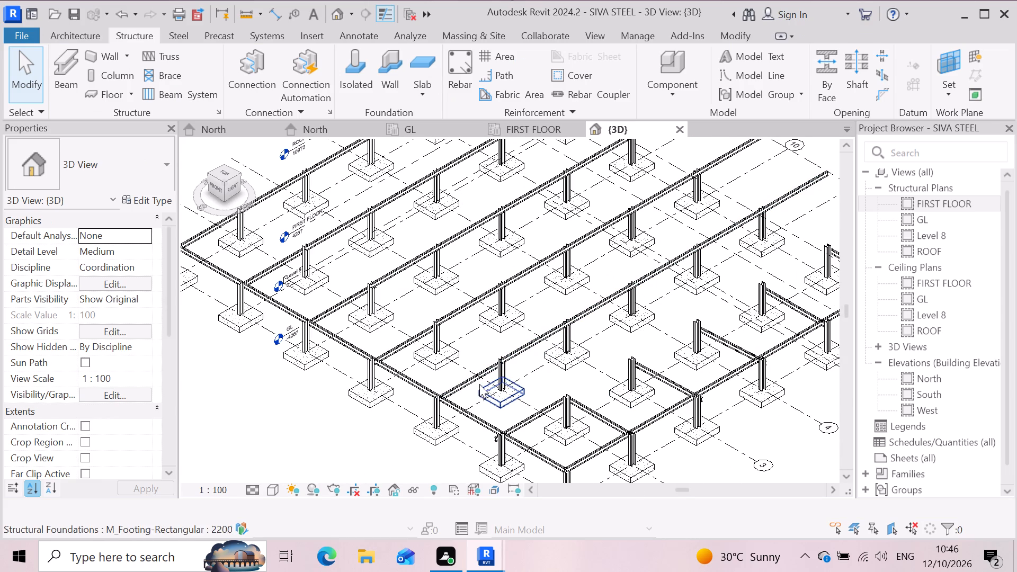
left_click(470, 381)
key("Delete")
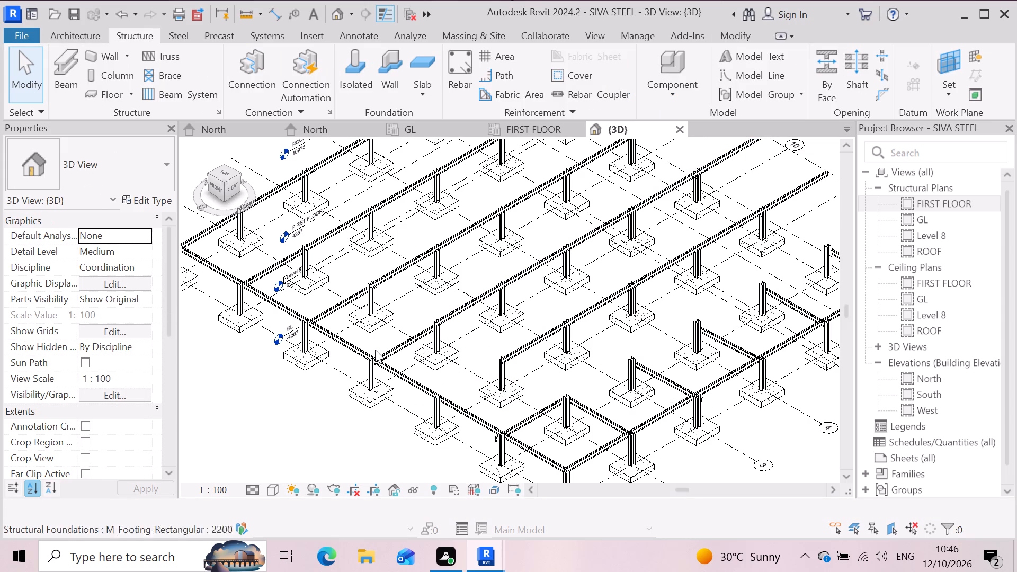
Delete the first-floor beams along grids 8 to 12 and the one-bay column-top beams on grids 2, 7, 8, 9 and 12.
scroll(248, 257, "up", 2)
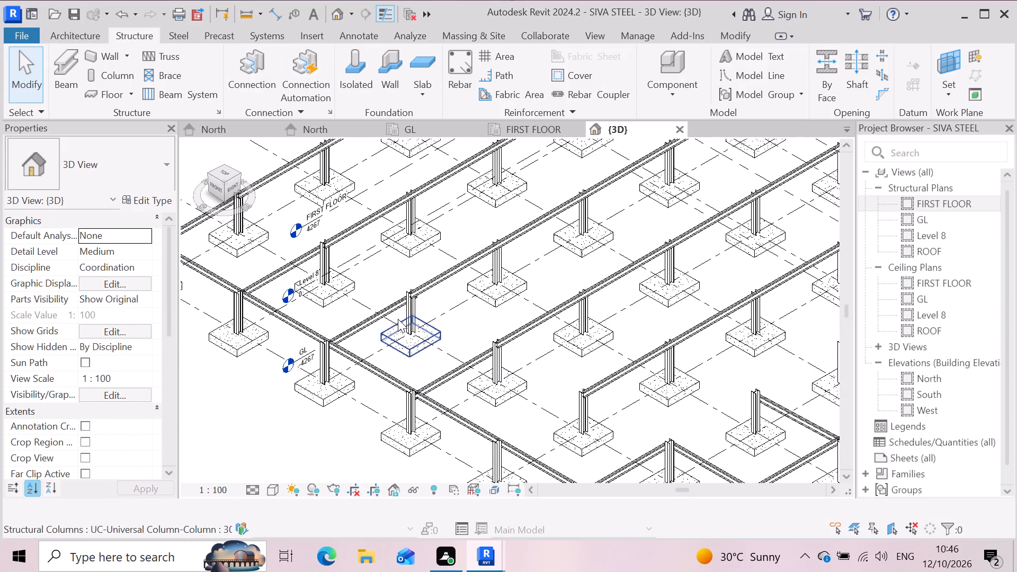
scroll(393, 315, "up", 3)
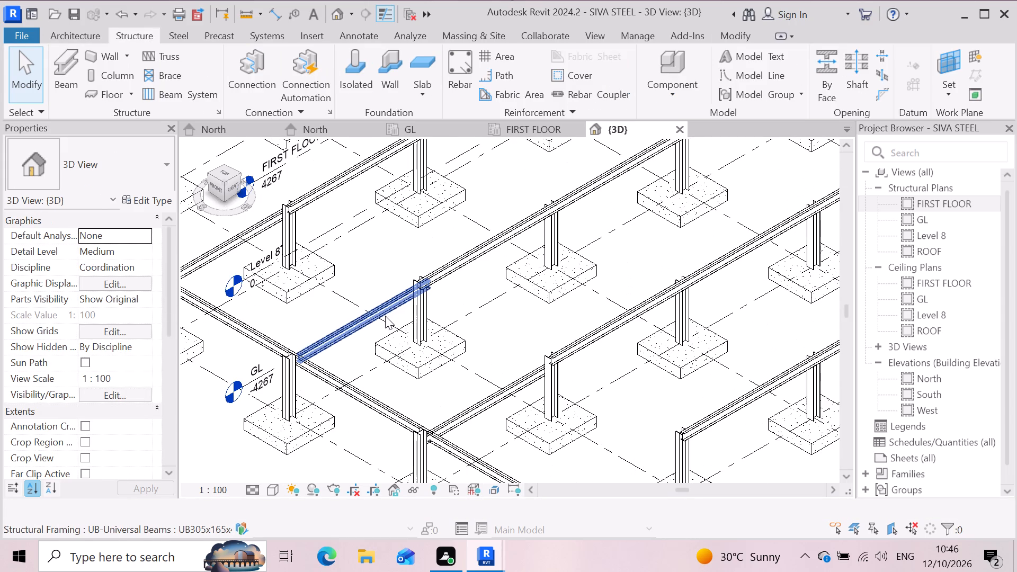
left_click(381, 314)
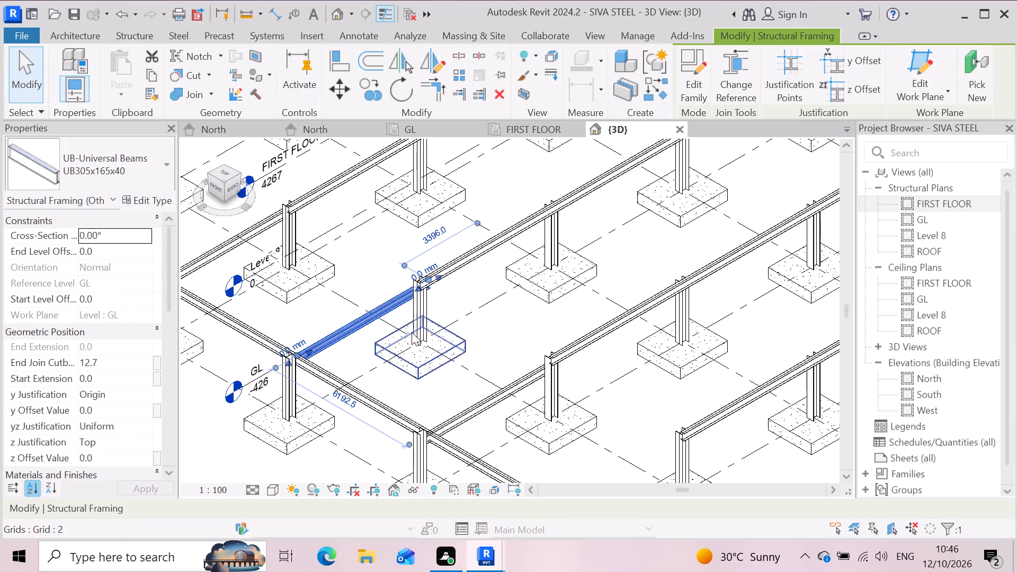
scroll(412, 333, "down", 8)
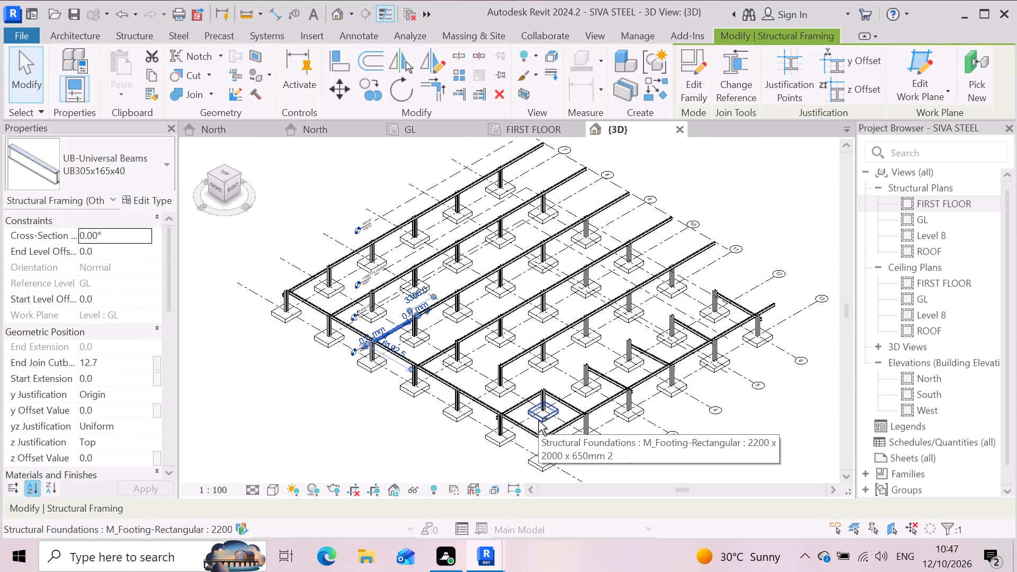
left_click(563, 399, "ctrl")
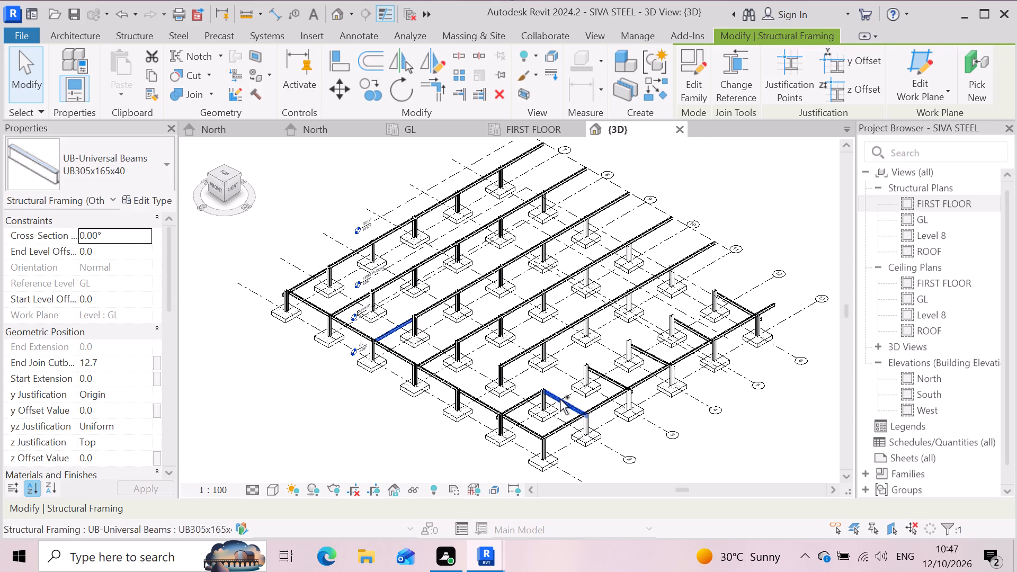
left_click(509, 404, "ctrl")
left_click(534, 339, "ctrl")
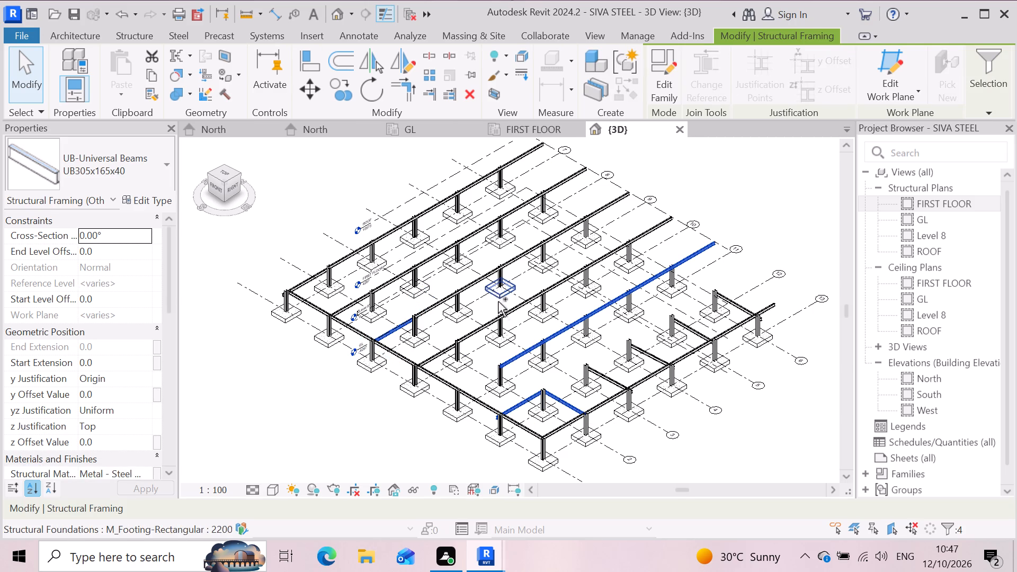
left_click(505, 310, "ctrl")
left_click(484, 276, "ctrl")
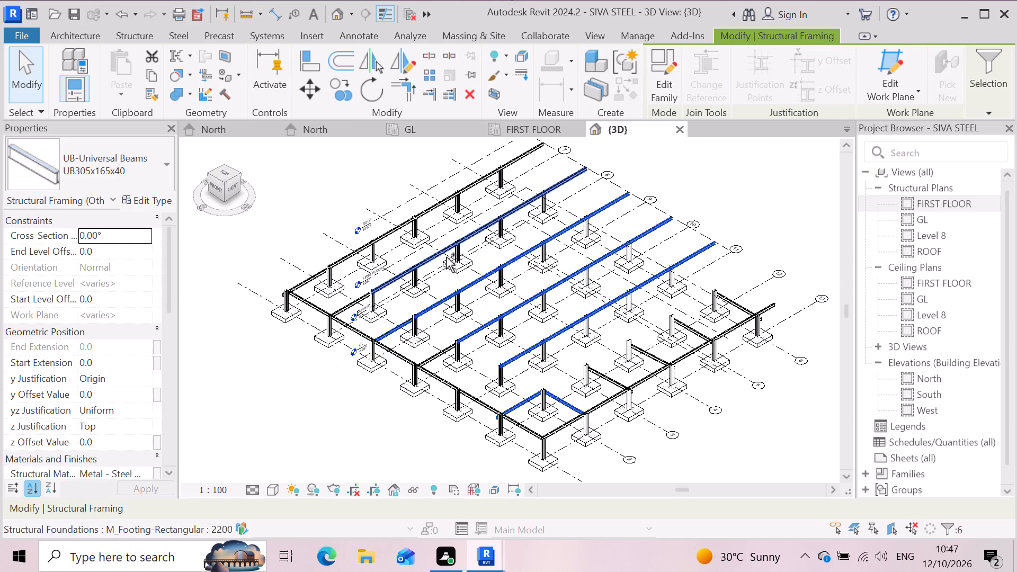
left_click(440, 248, "ctrl")
left_click(352, 299, "ctrl")
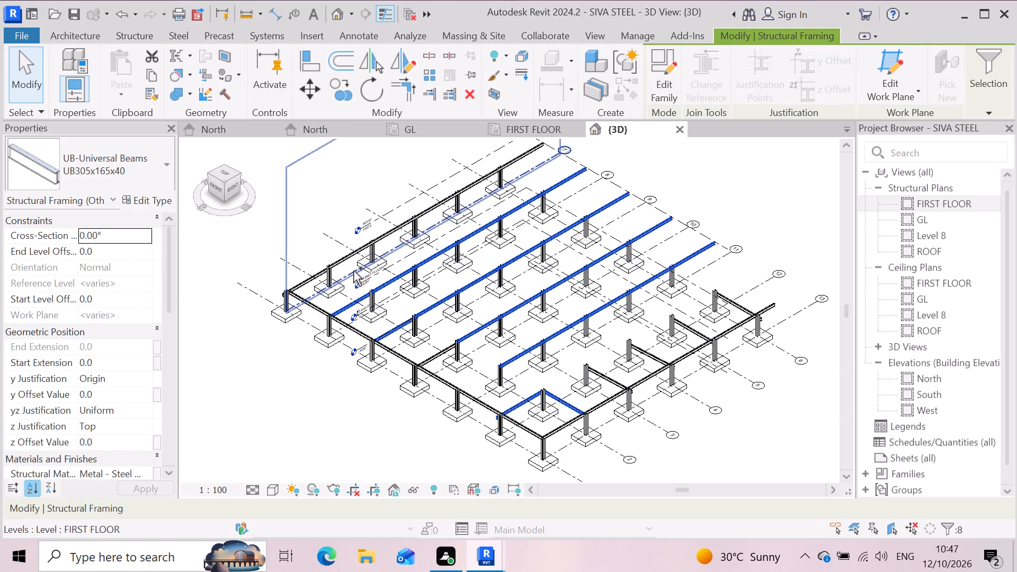
left_click(352, 253, "ctrl")
left_click(312, 272, "ctrl")
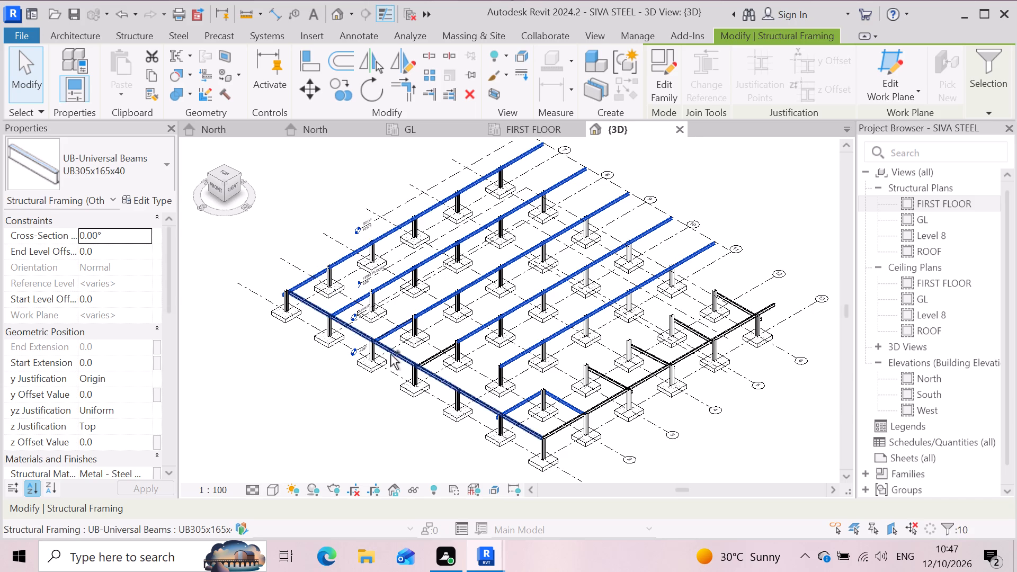
key("Delete")
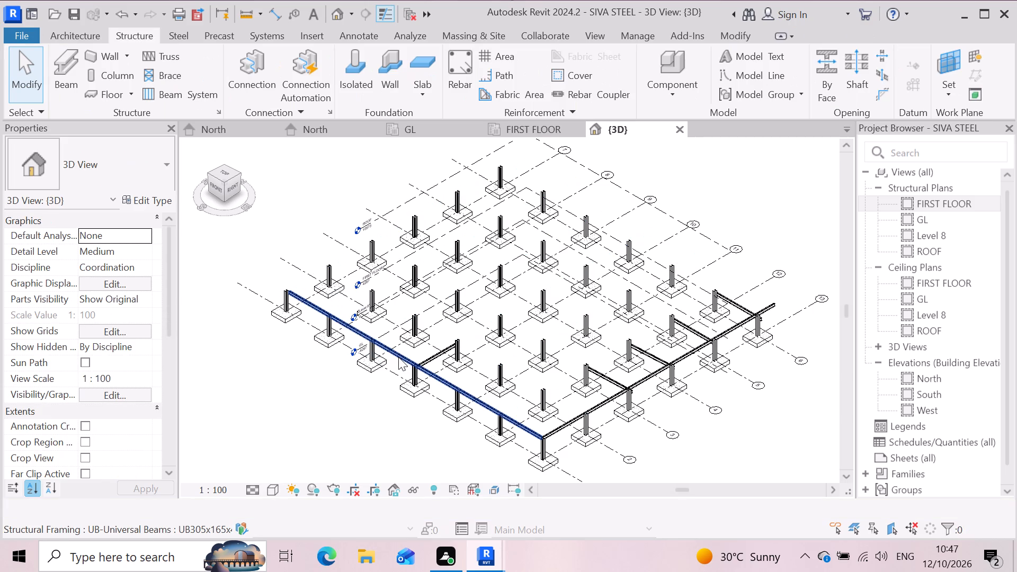
Delete the long column-top beam running along grid 1 from grid 7 to grid 13.
scroll(529, 550, "up", 1)
scroll(528, 472, "up", 4)
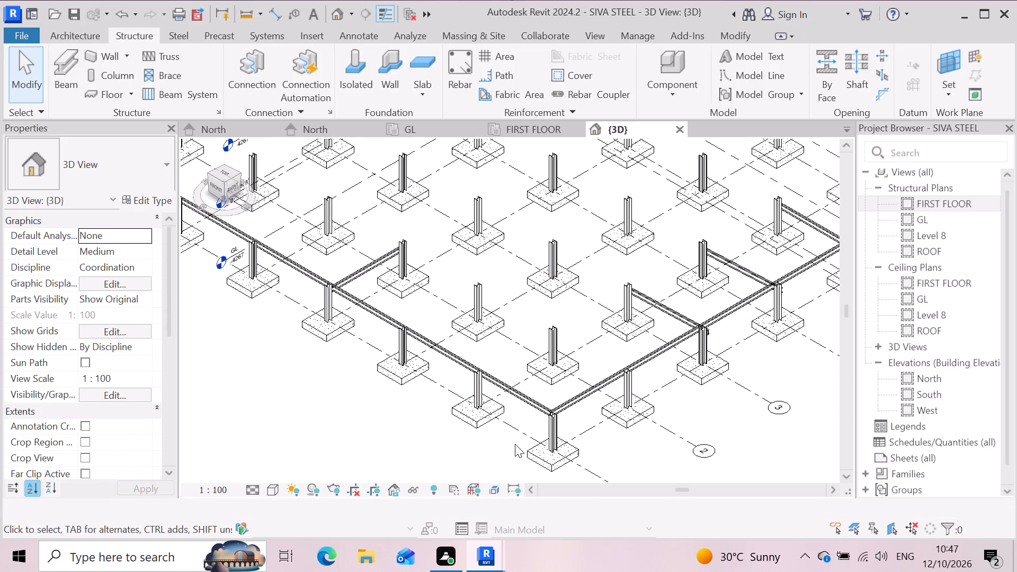
left_click(514, 388, "ctrl")
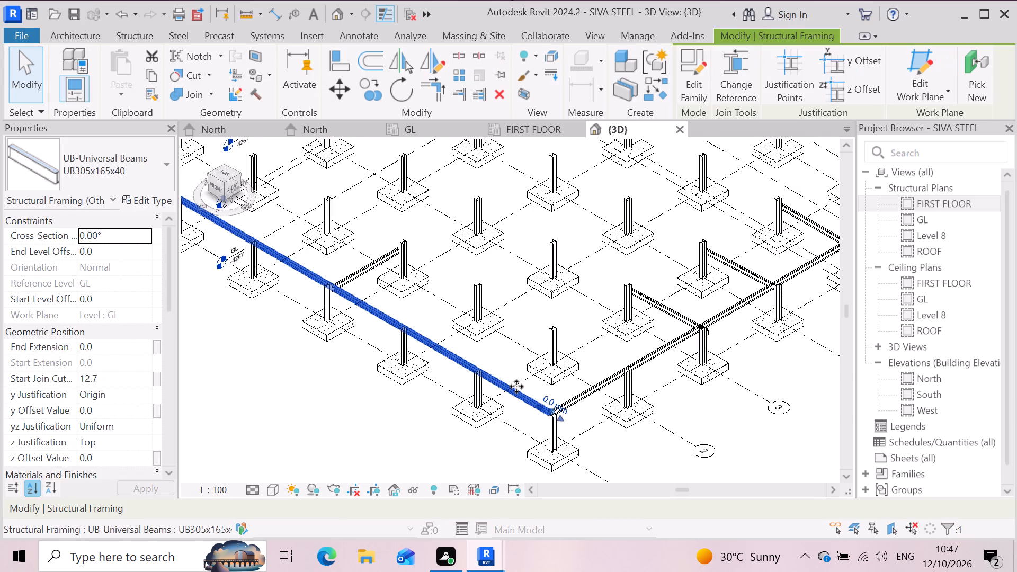
key("ctrl+Delete")
key("Delete")
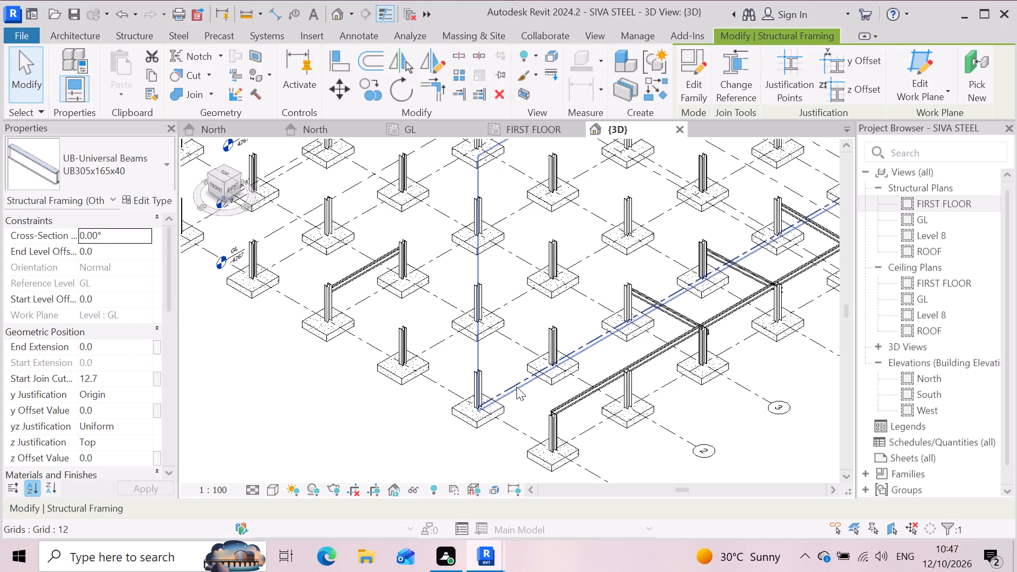
Delete the long column-top beam running along grid 13 from grid 1 to grid 6.
left_click(590, 396)
key("Delete")
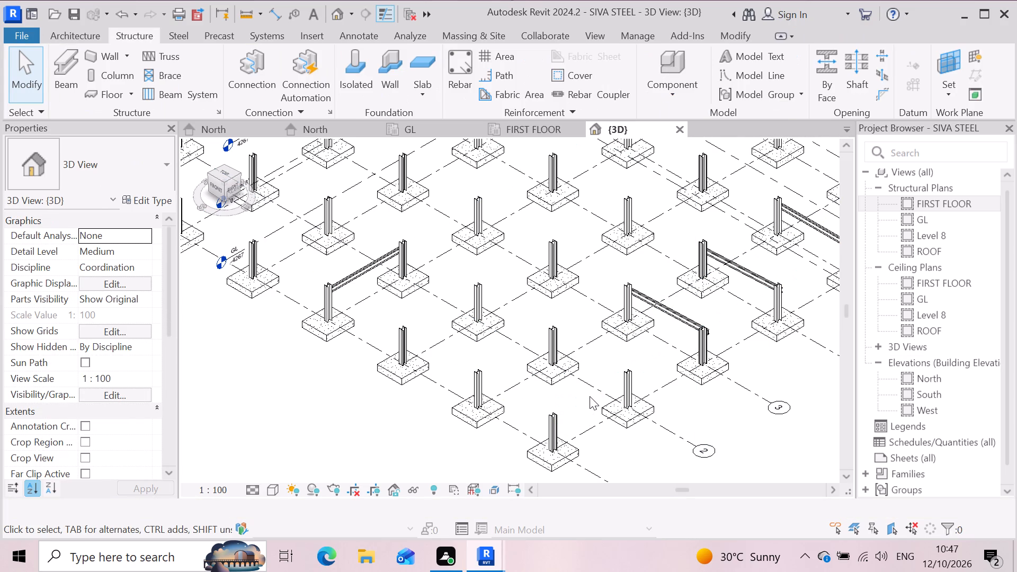
Delete the one-bay column-top beams on grid 10 between grids 1 and 2, and on grids 3 to 6 between grids 12 and 13.
scroll(531, 352, "down", 4)
scroll(424, 289, "up", 3)
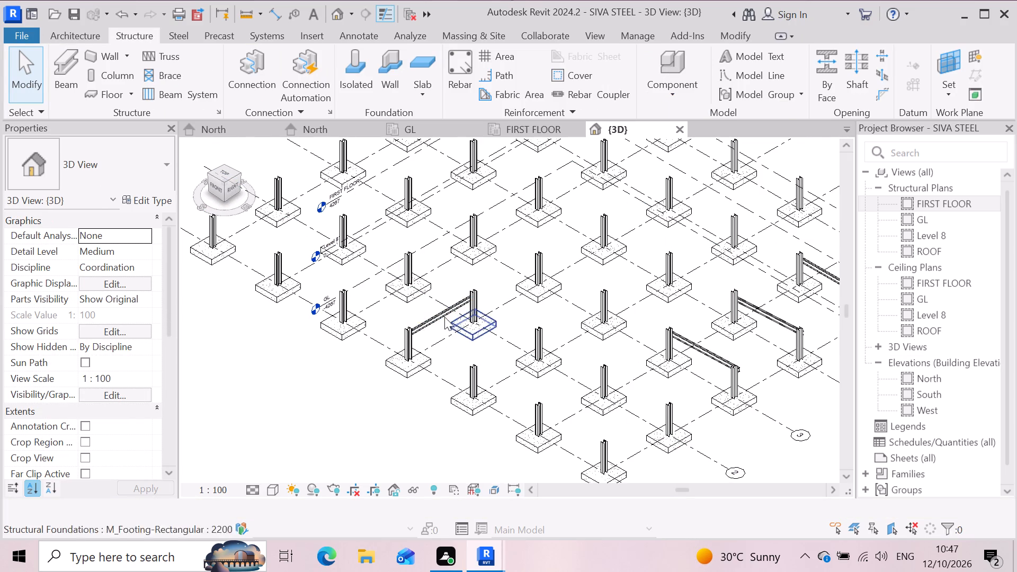
left_click(436, 309)
scroll(386, 435, "down", 3)
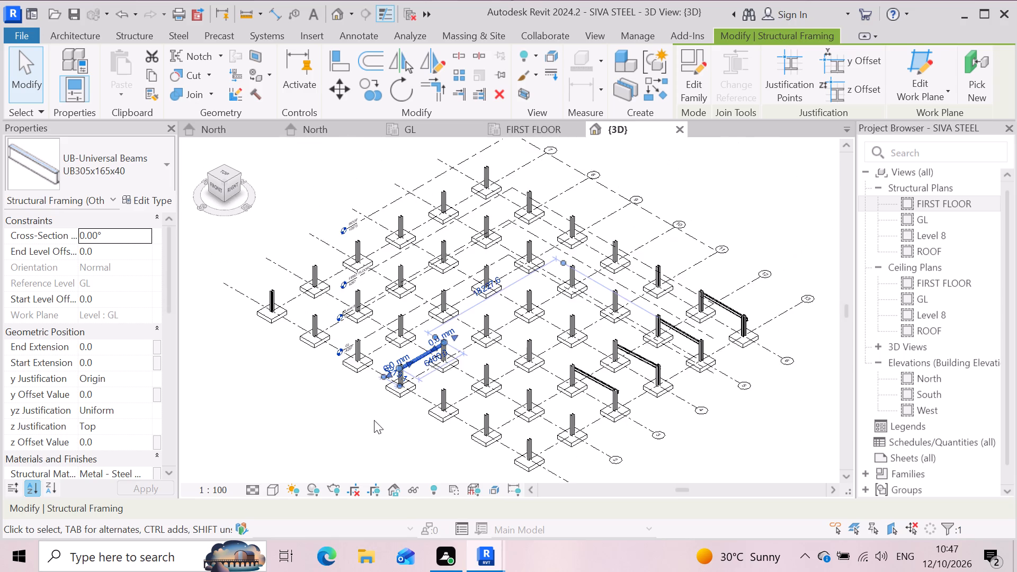
scroll(371, 419, "down", 1)
left_click(561, 382, "ctrl")
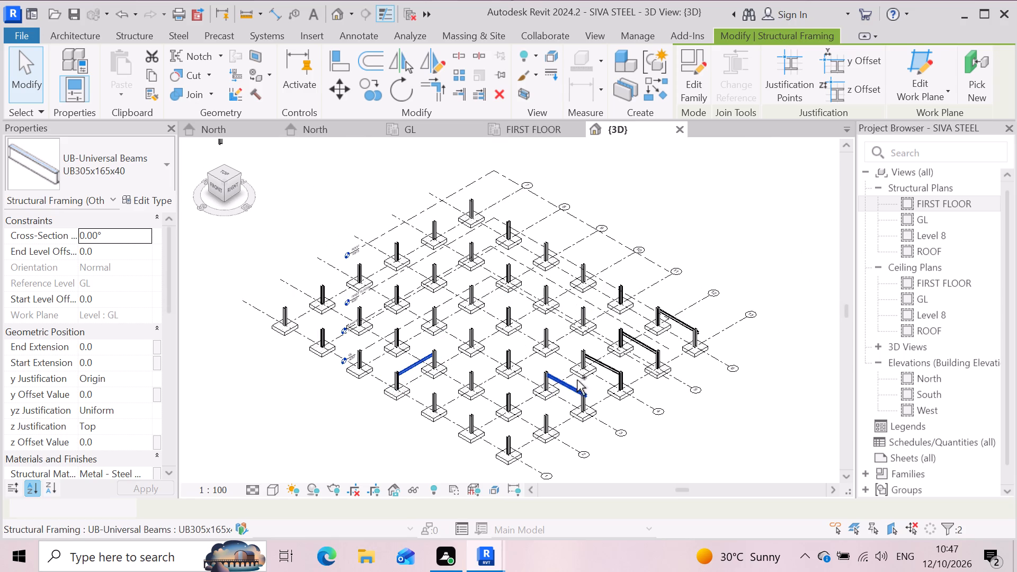
left_click(604, 364, "ctrl")
left_click(644, 344, "ctrl")
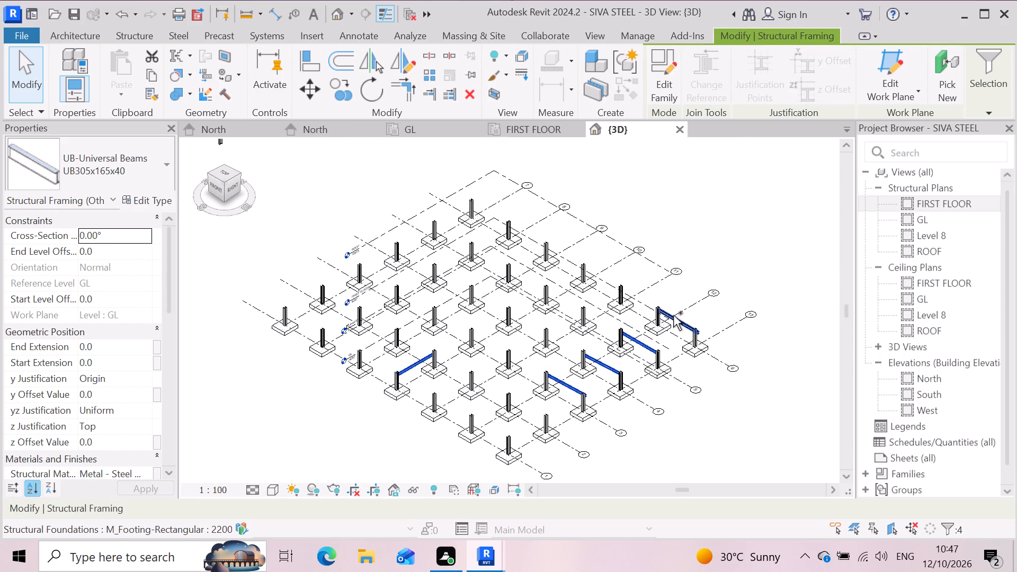
left_click(674, 314, "ctrl")
key("Delete")
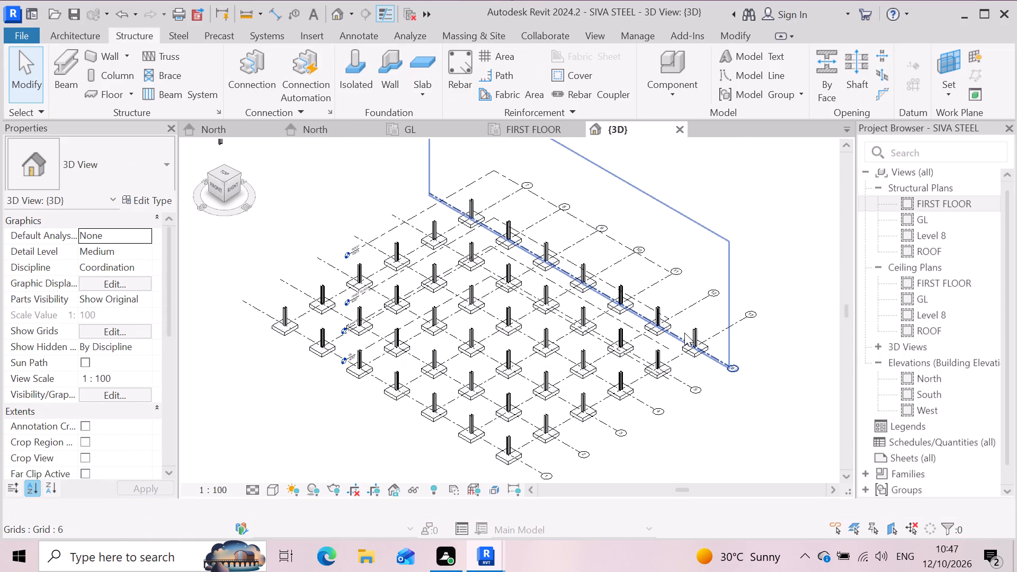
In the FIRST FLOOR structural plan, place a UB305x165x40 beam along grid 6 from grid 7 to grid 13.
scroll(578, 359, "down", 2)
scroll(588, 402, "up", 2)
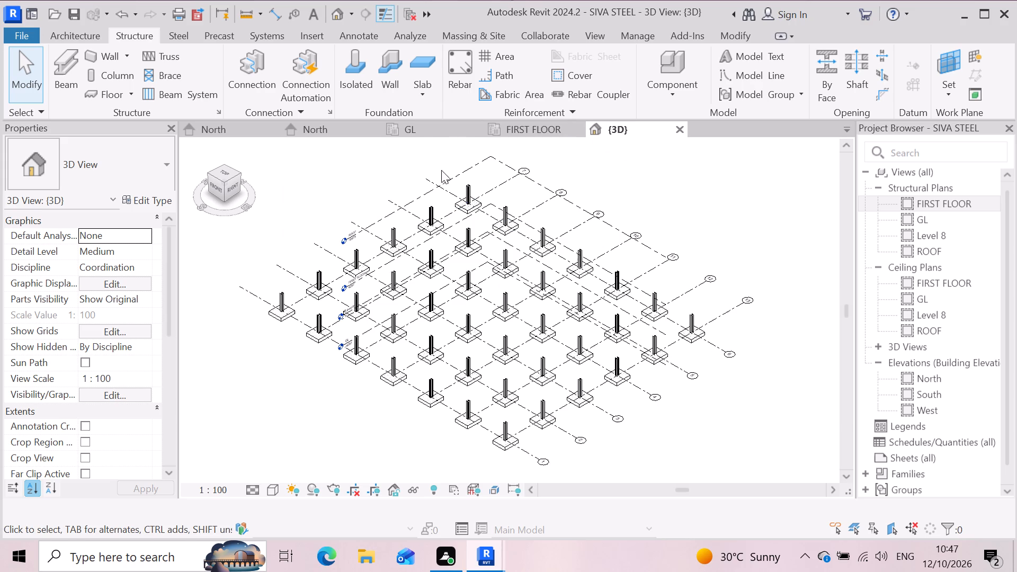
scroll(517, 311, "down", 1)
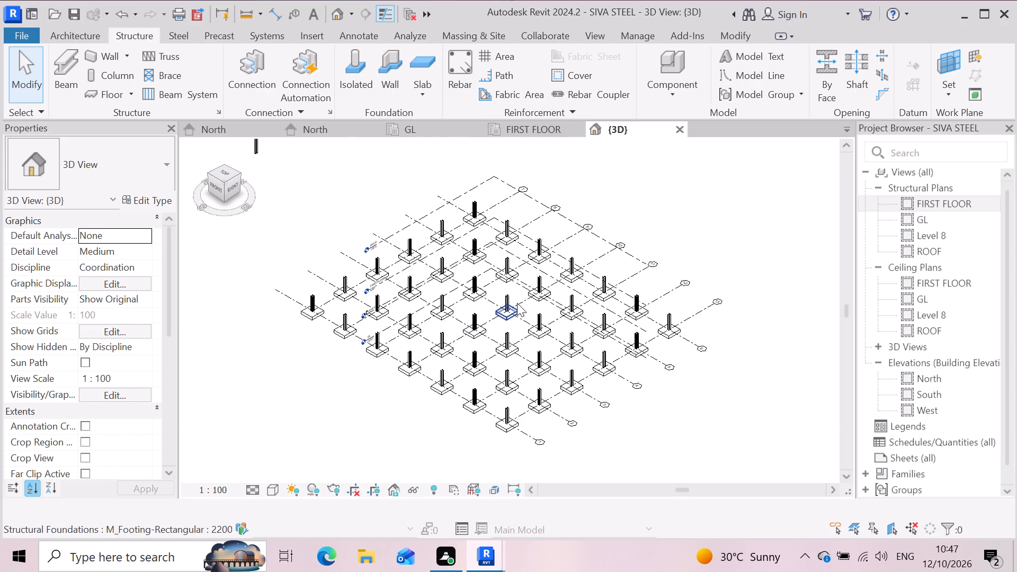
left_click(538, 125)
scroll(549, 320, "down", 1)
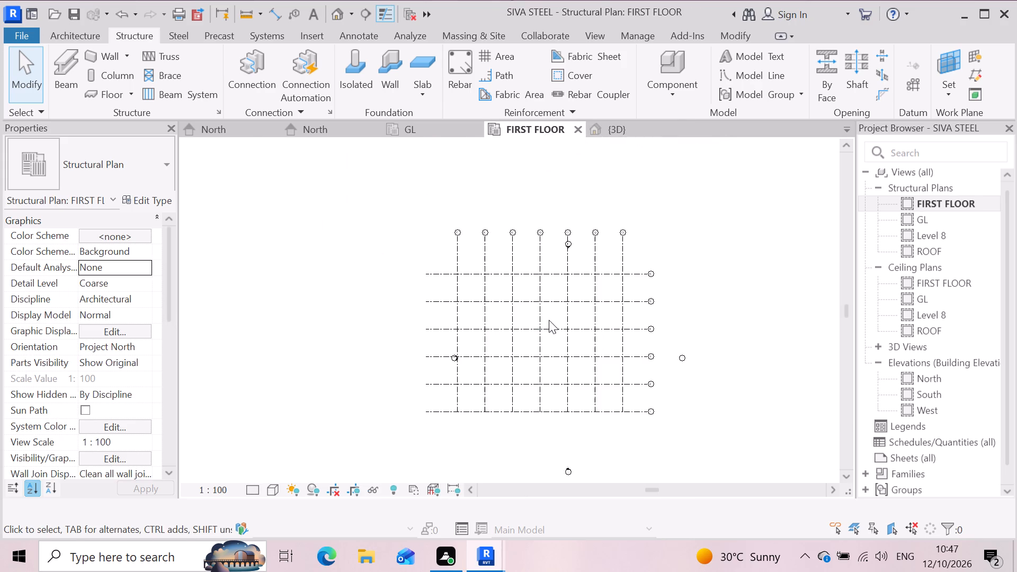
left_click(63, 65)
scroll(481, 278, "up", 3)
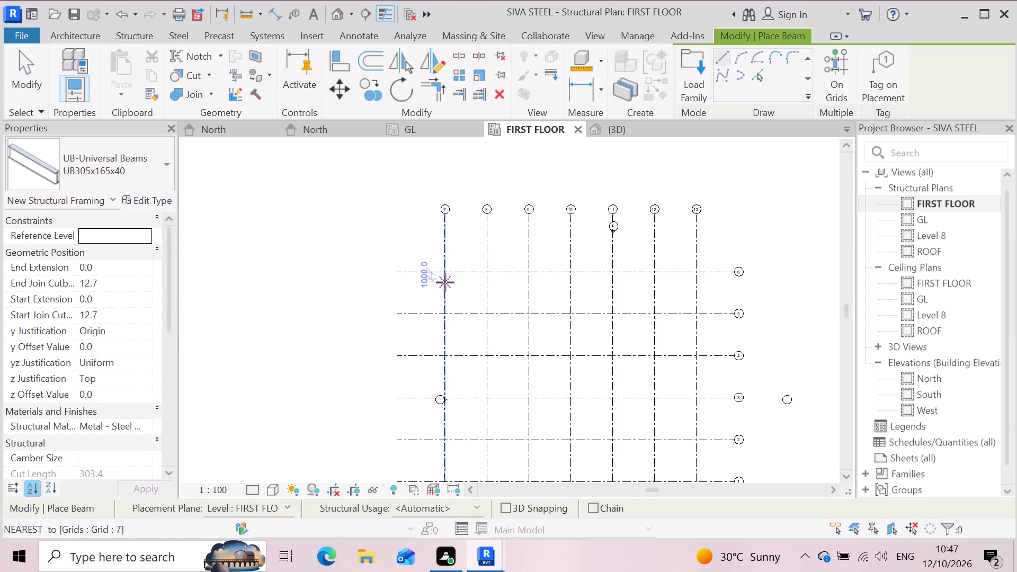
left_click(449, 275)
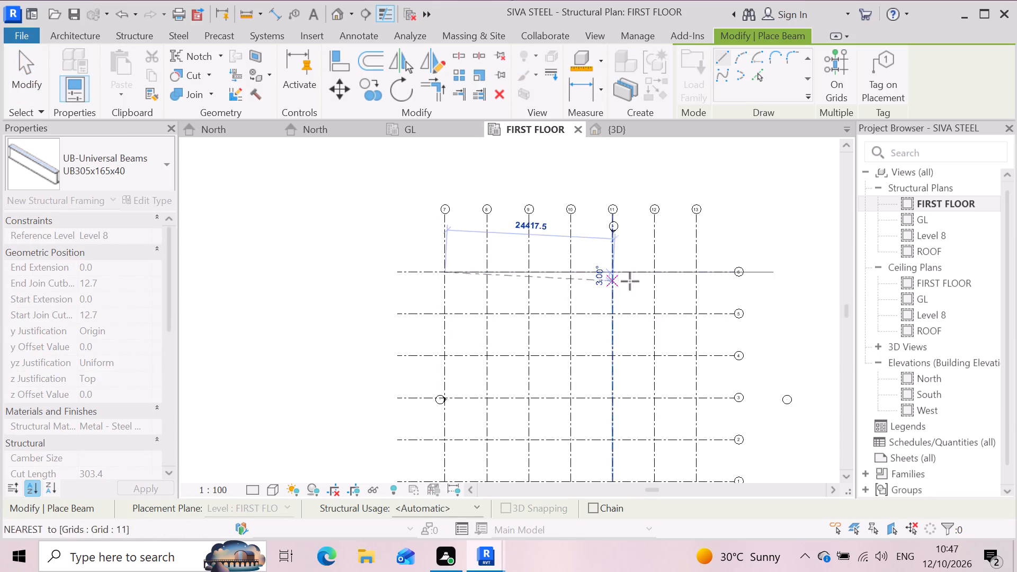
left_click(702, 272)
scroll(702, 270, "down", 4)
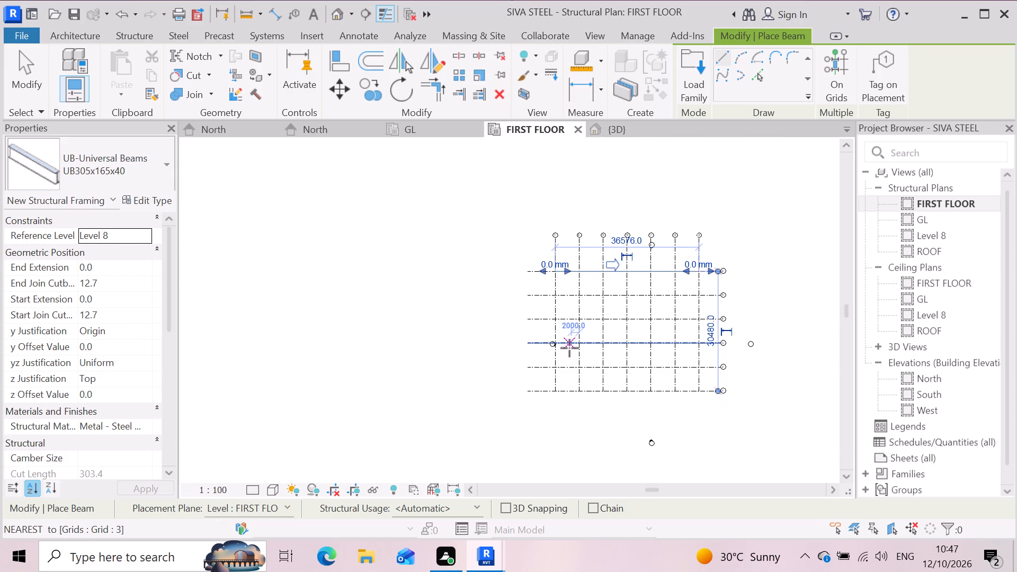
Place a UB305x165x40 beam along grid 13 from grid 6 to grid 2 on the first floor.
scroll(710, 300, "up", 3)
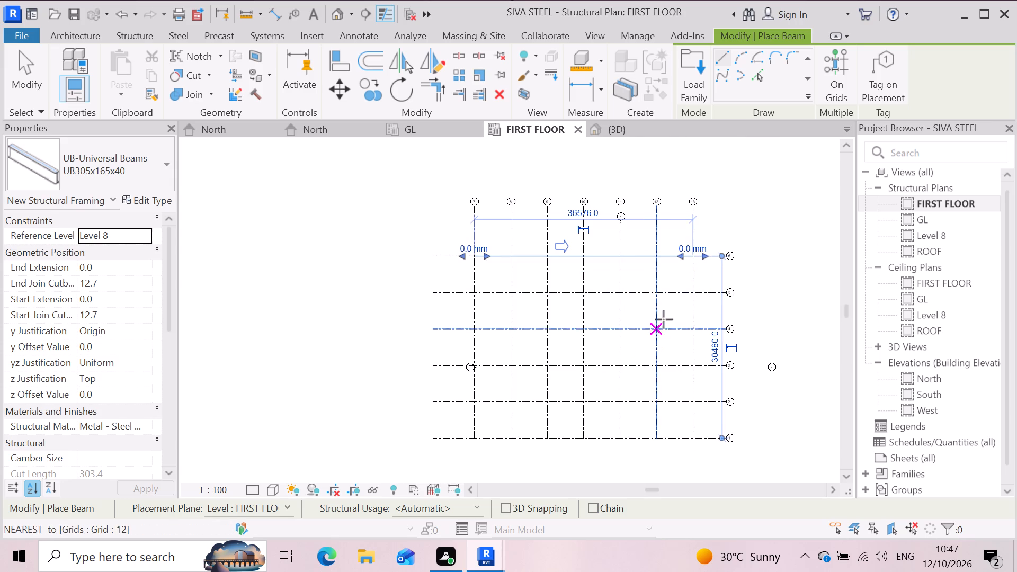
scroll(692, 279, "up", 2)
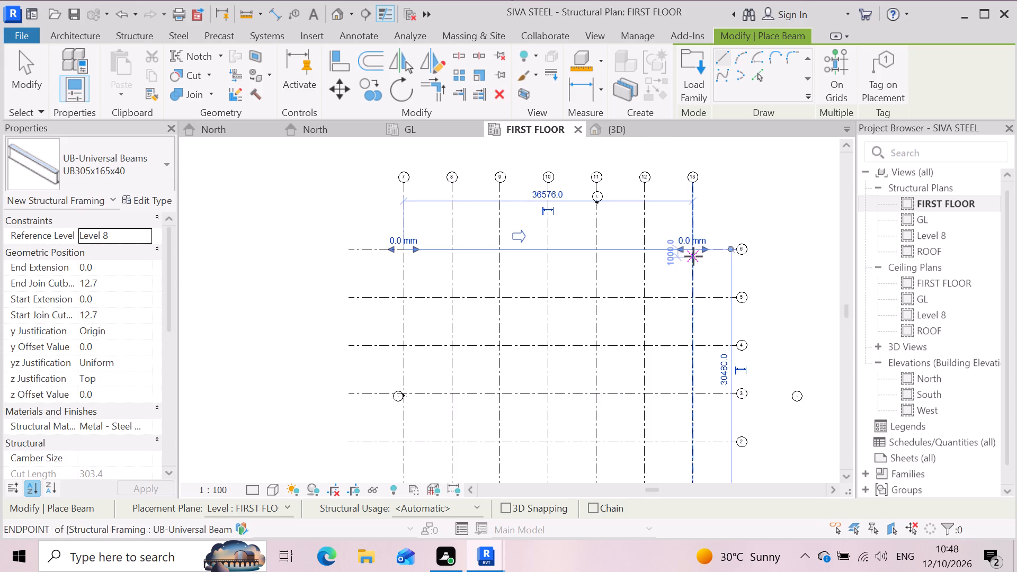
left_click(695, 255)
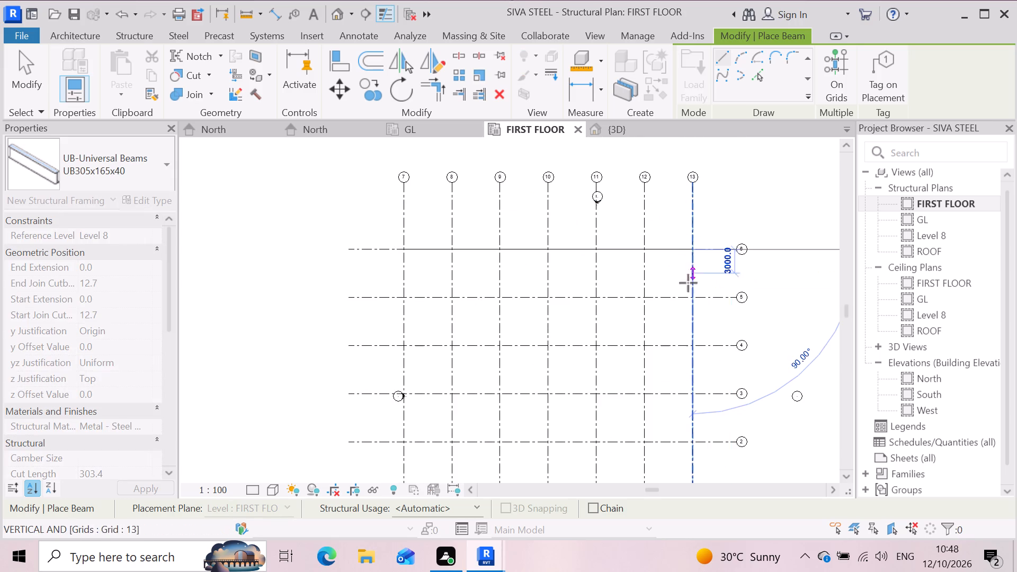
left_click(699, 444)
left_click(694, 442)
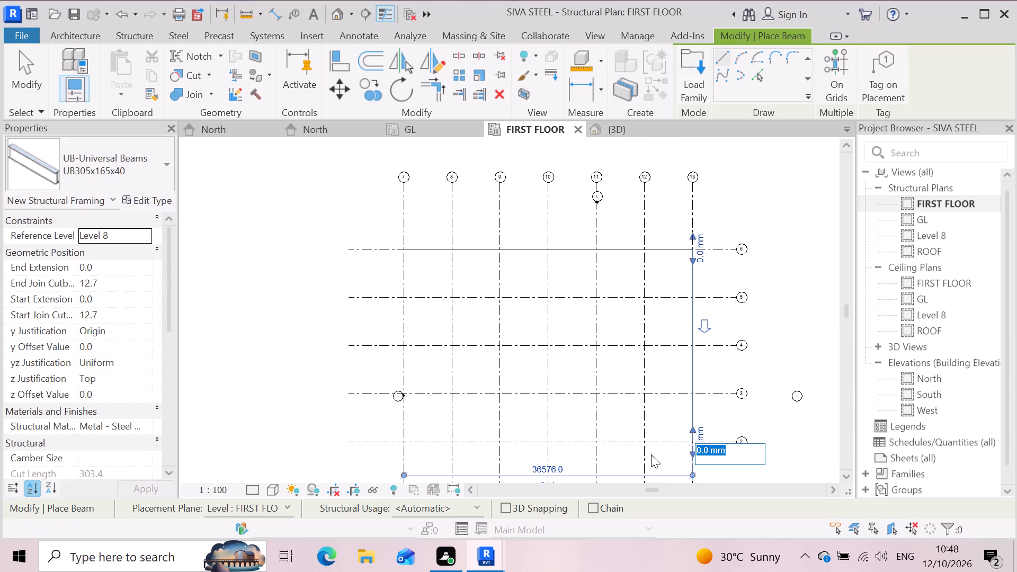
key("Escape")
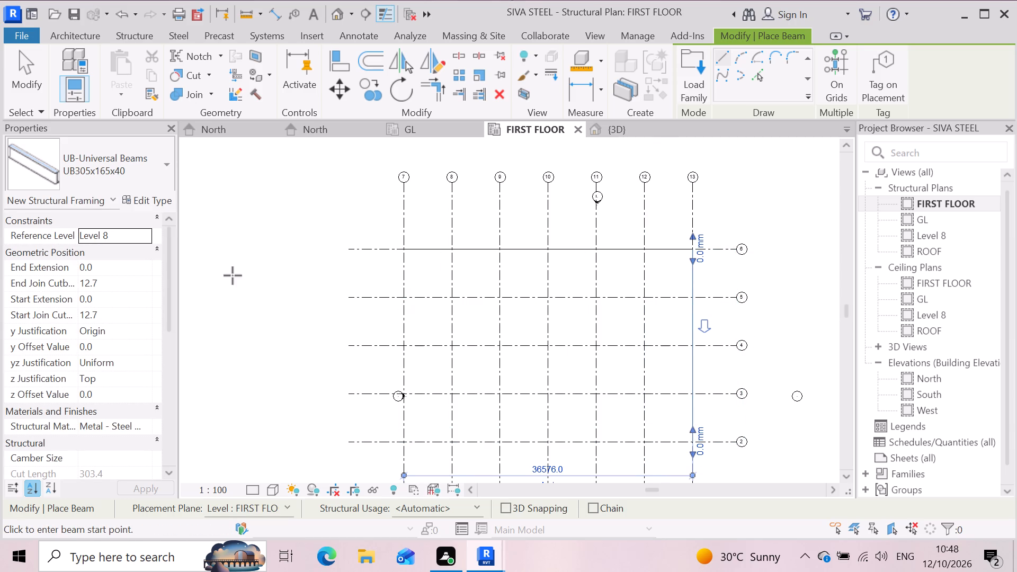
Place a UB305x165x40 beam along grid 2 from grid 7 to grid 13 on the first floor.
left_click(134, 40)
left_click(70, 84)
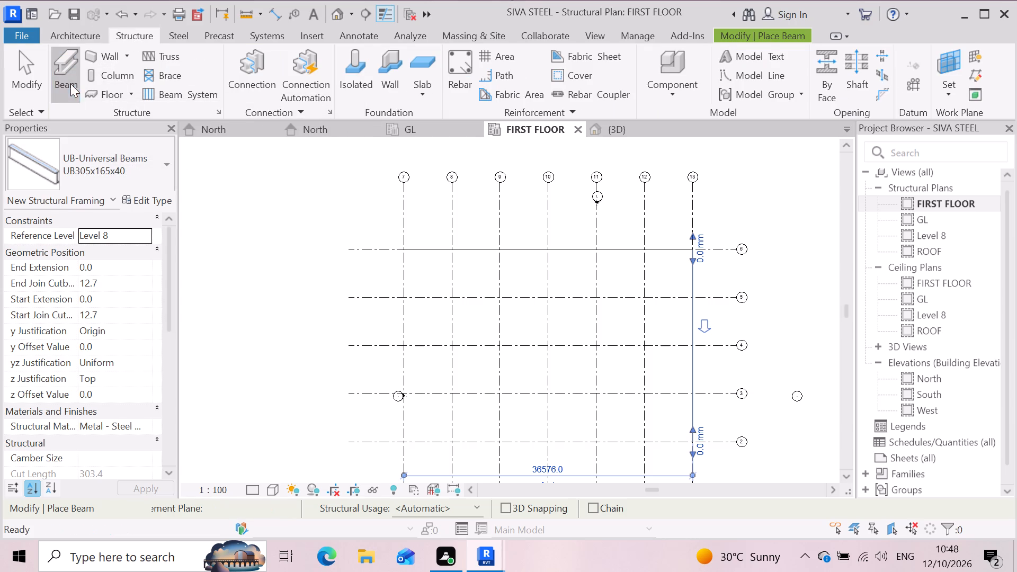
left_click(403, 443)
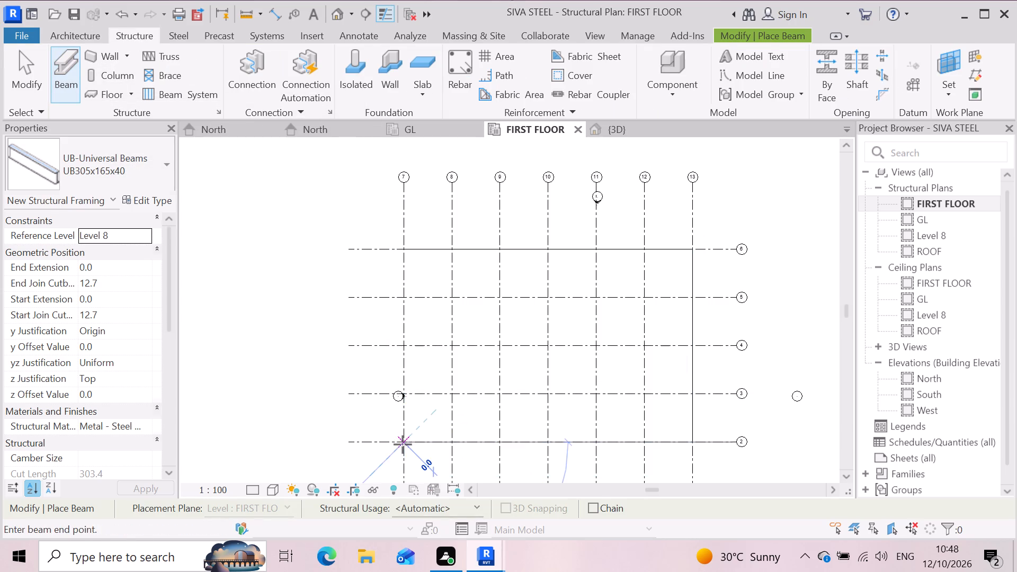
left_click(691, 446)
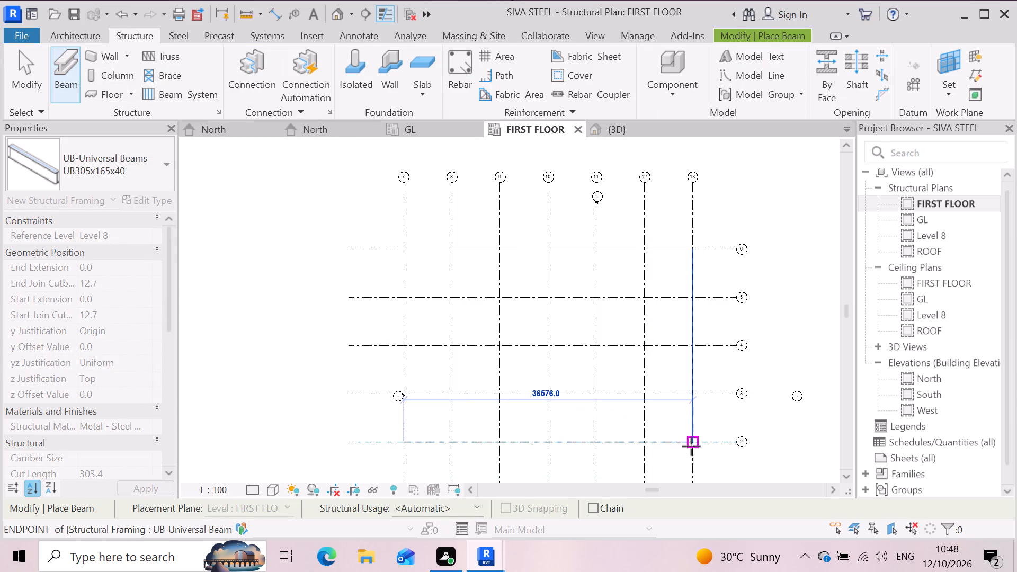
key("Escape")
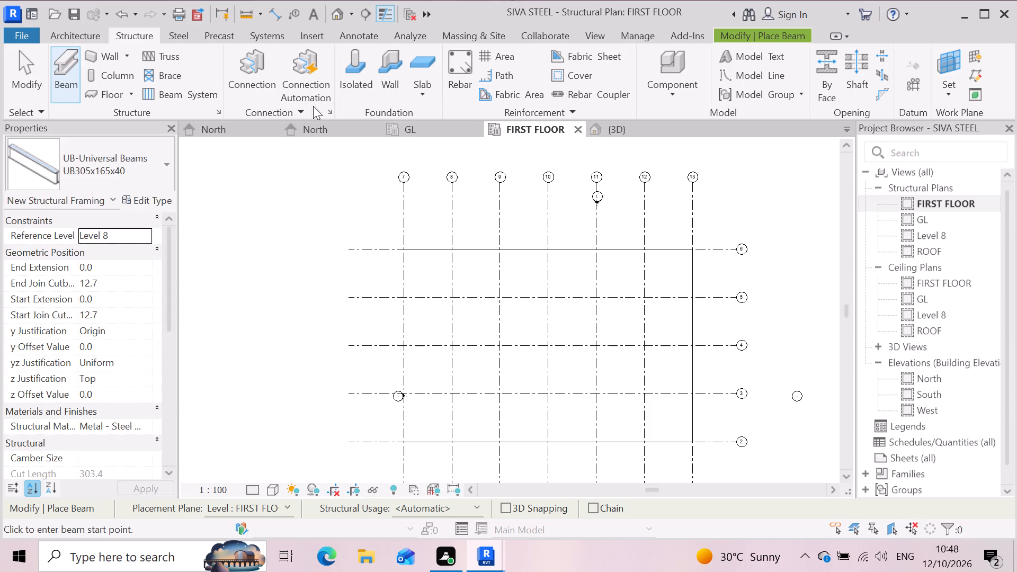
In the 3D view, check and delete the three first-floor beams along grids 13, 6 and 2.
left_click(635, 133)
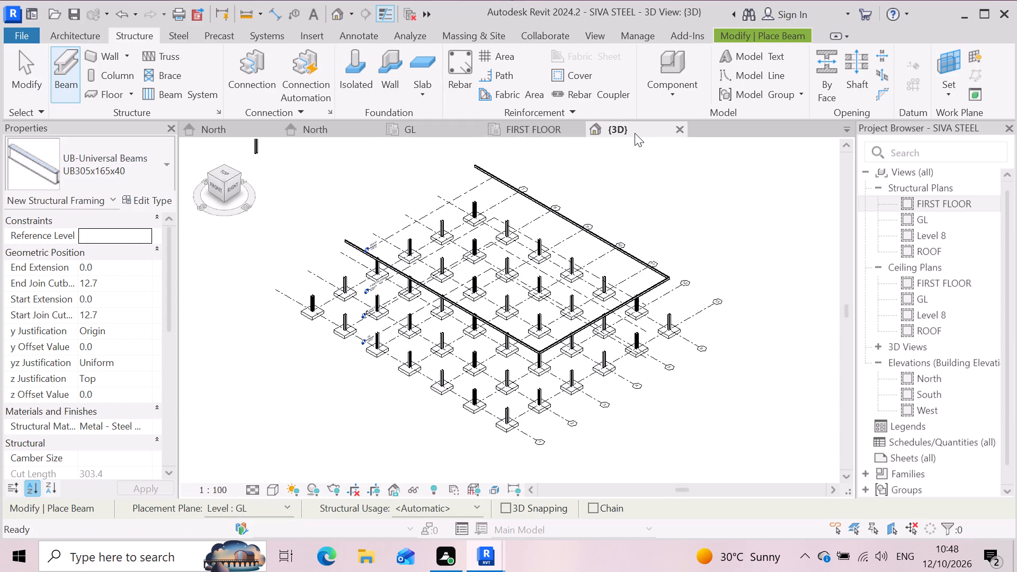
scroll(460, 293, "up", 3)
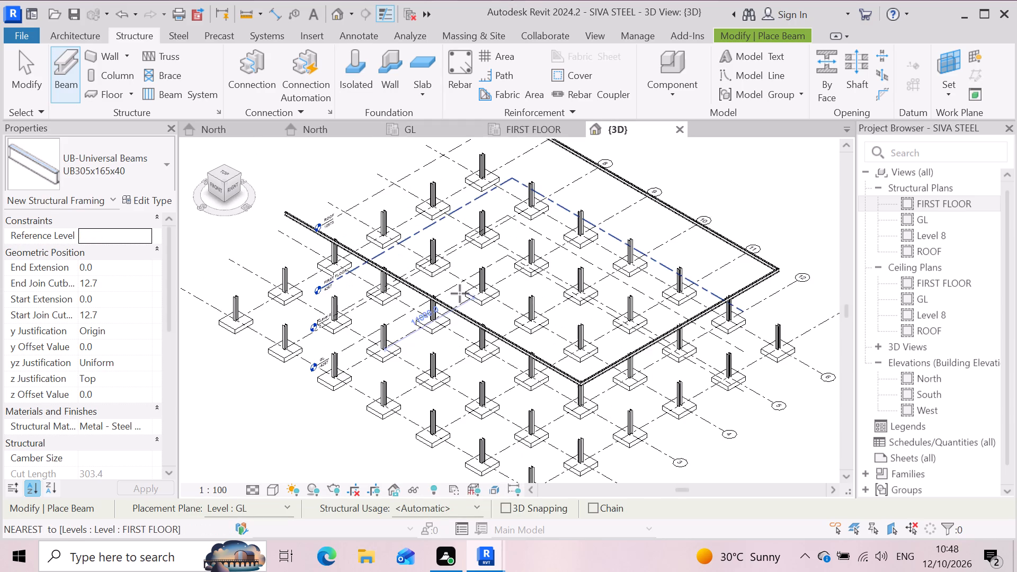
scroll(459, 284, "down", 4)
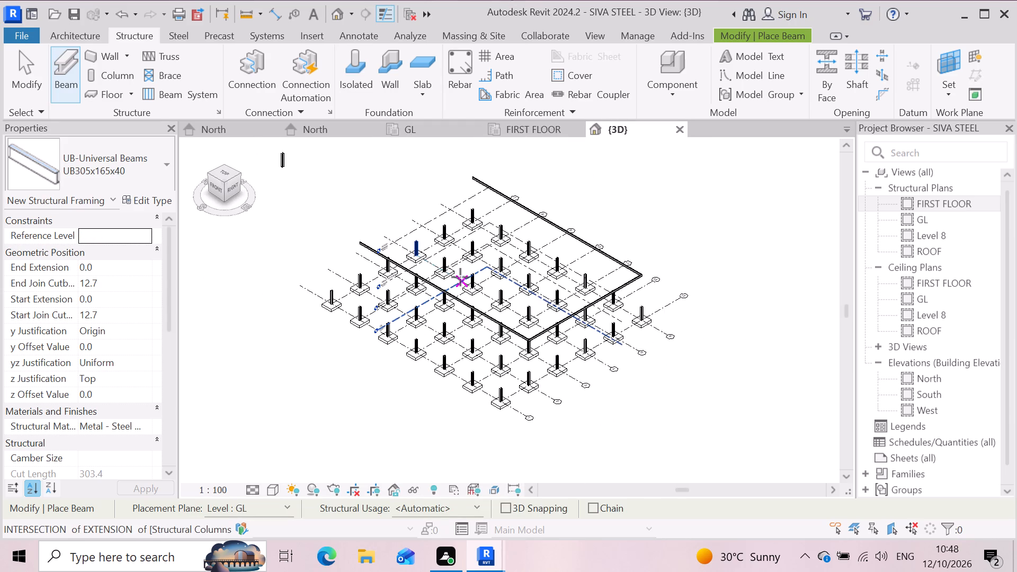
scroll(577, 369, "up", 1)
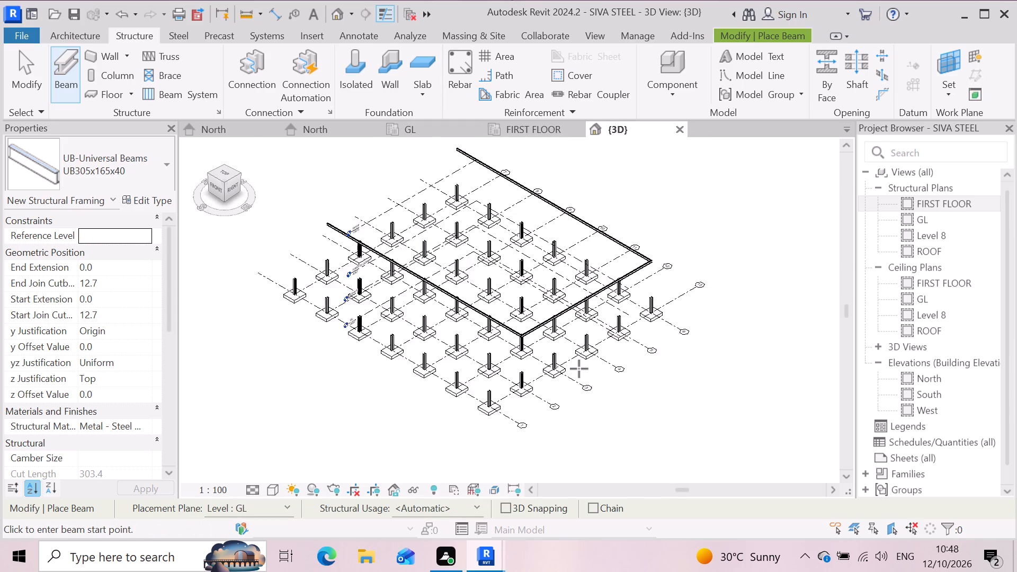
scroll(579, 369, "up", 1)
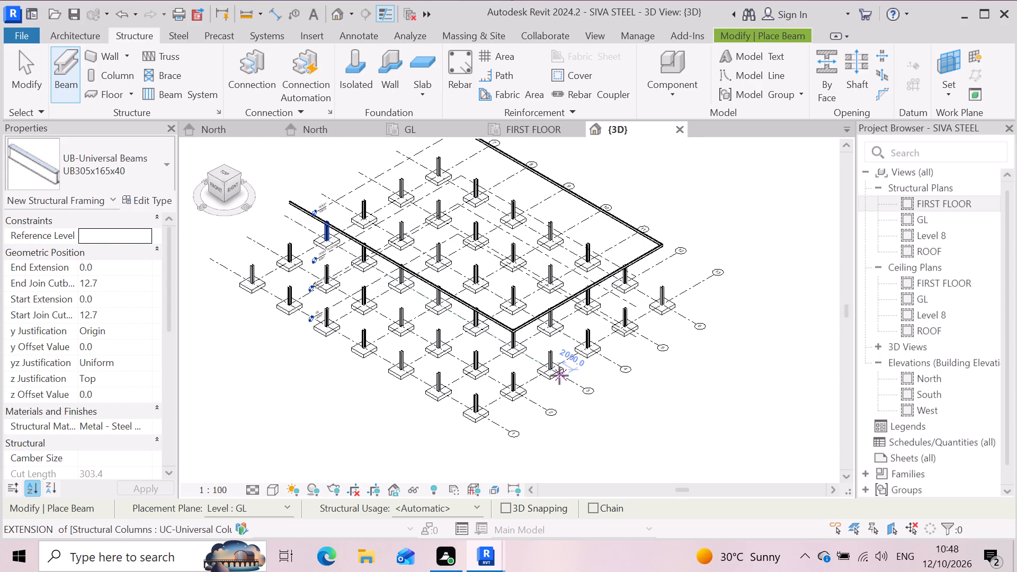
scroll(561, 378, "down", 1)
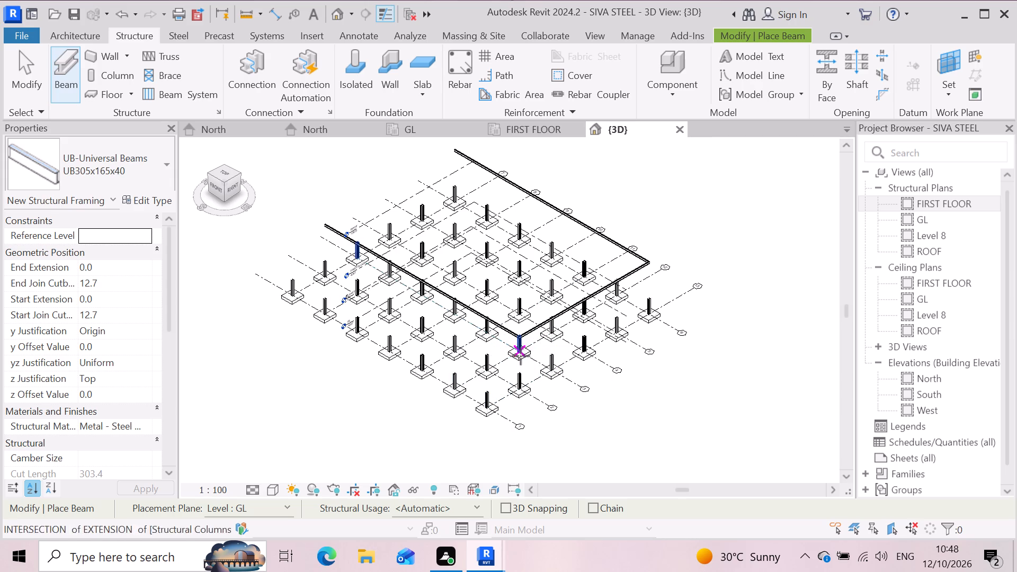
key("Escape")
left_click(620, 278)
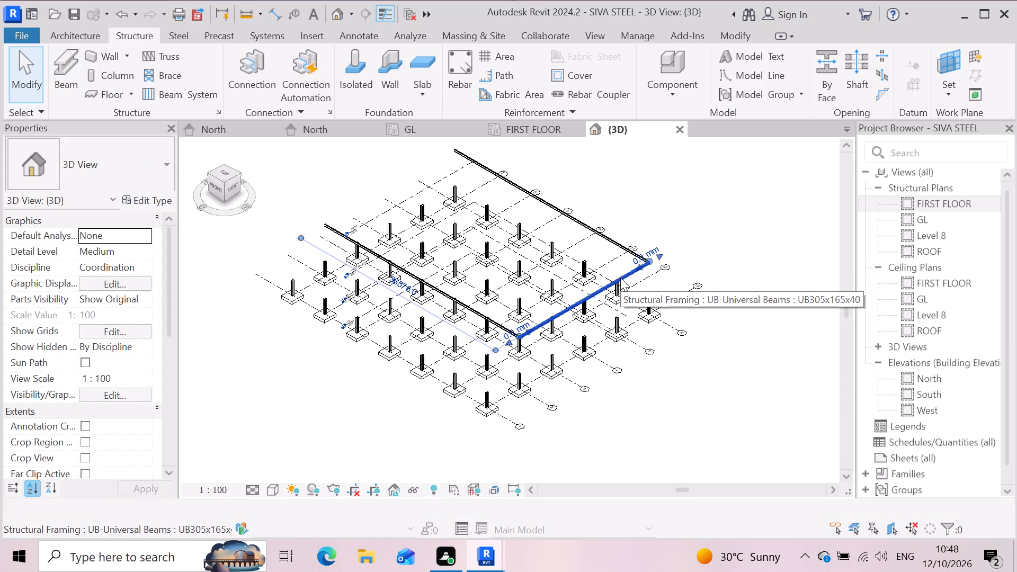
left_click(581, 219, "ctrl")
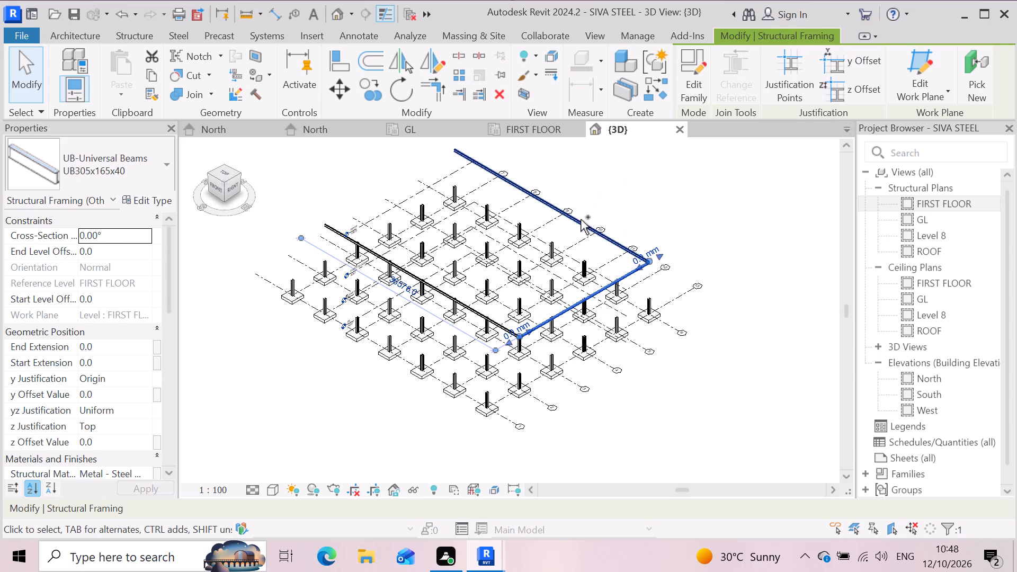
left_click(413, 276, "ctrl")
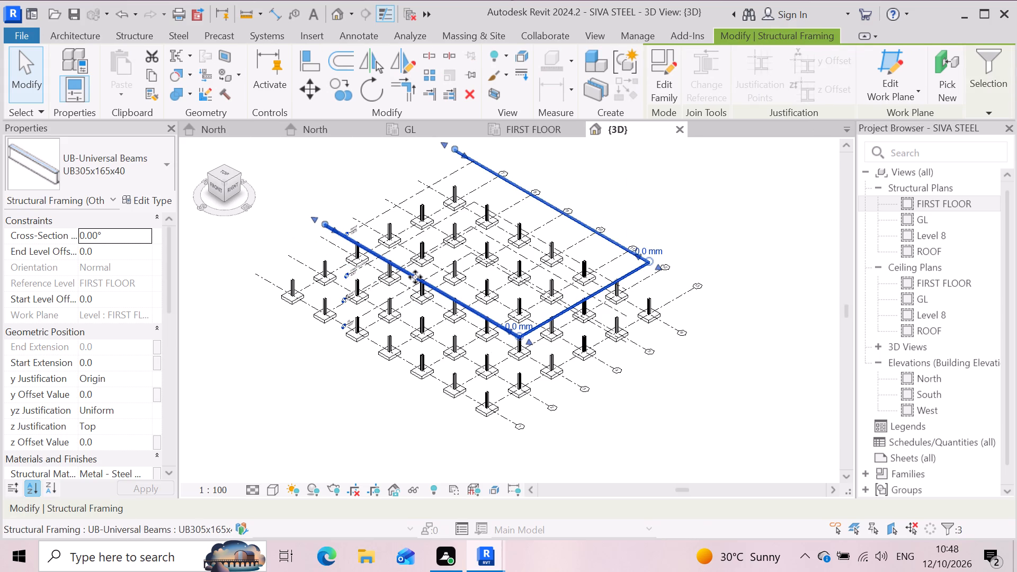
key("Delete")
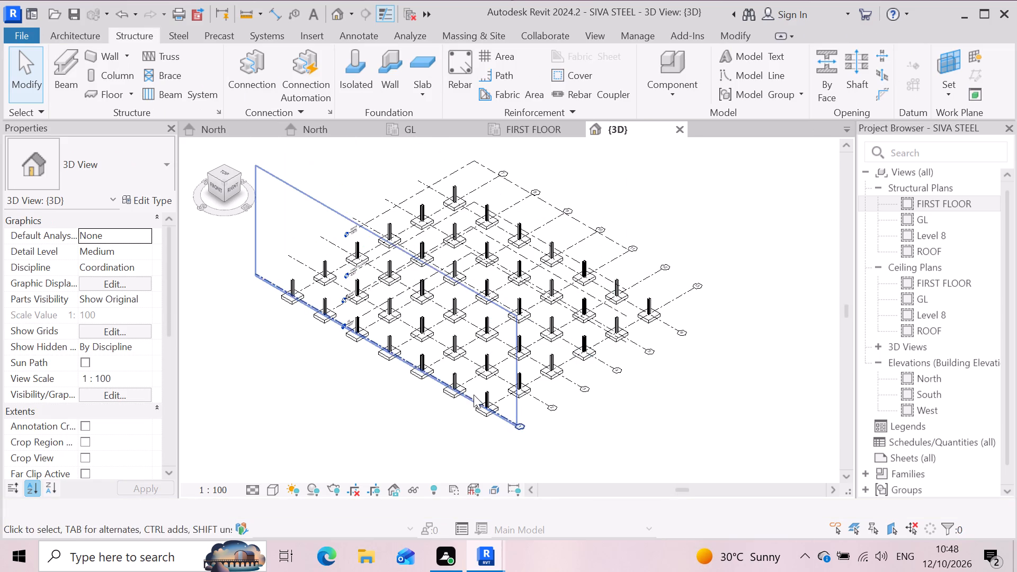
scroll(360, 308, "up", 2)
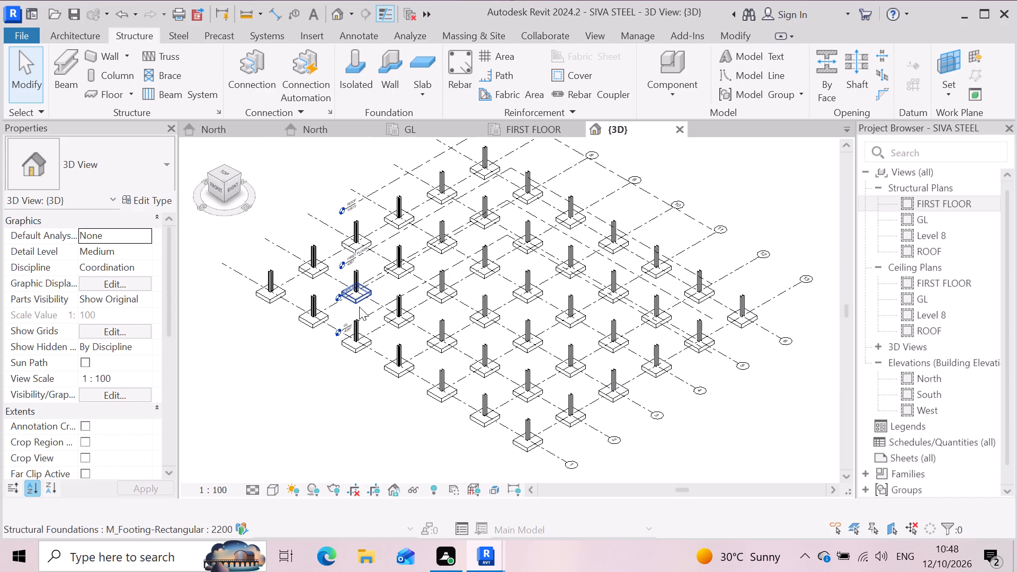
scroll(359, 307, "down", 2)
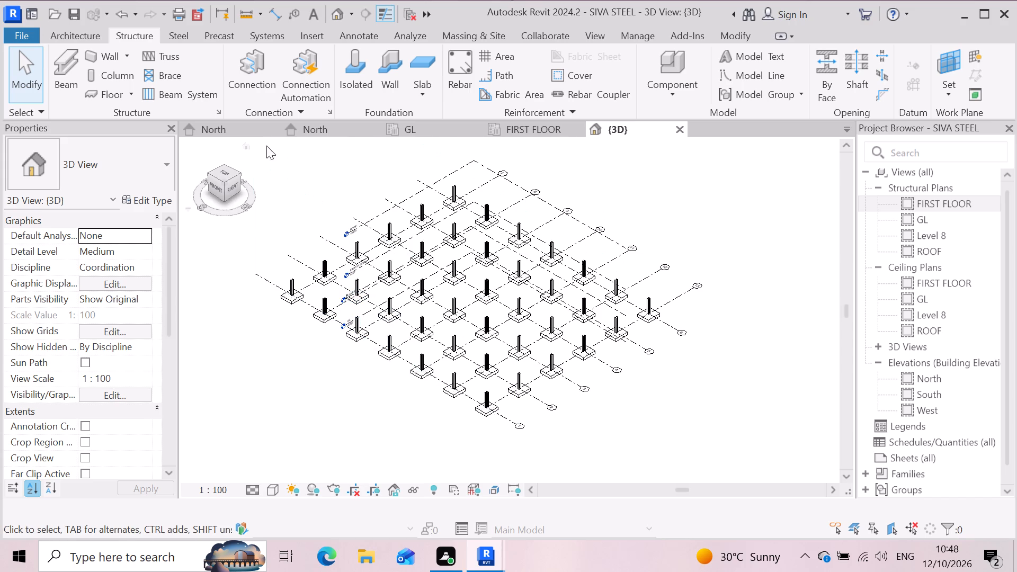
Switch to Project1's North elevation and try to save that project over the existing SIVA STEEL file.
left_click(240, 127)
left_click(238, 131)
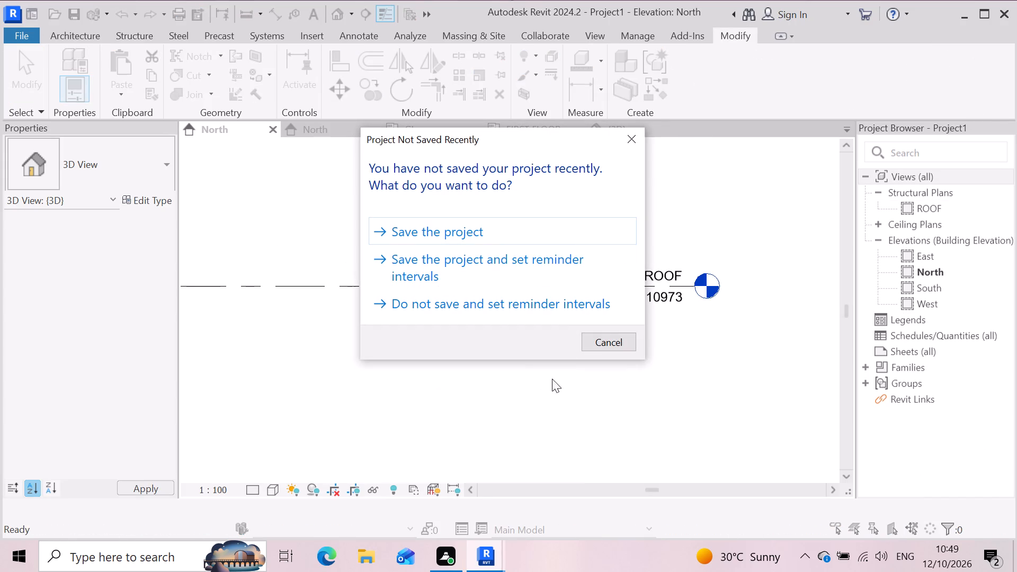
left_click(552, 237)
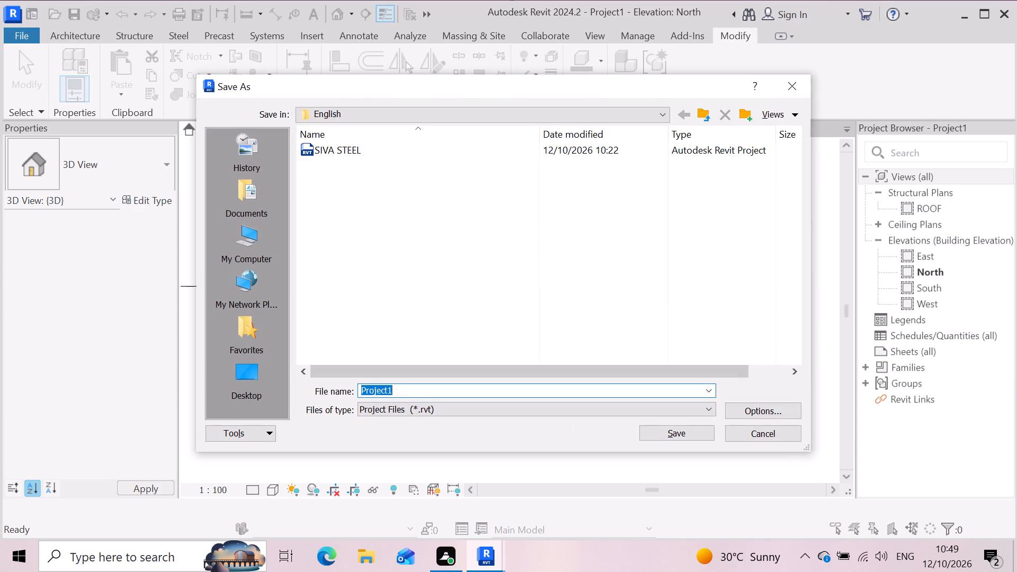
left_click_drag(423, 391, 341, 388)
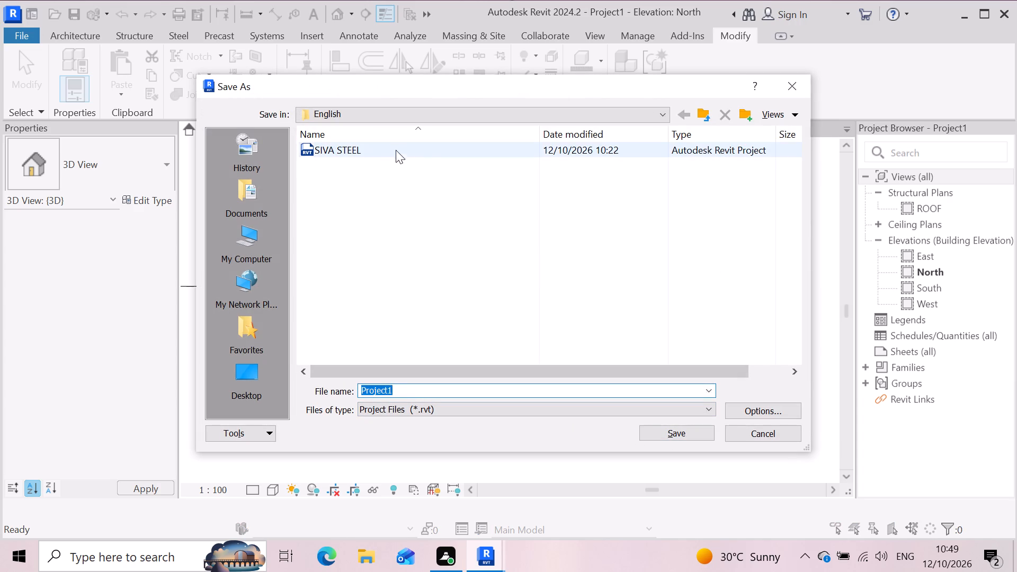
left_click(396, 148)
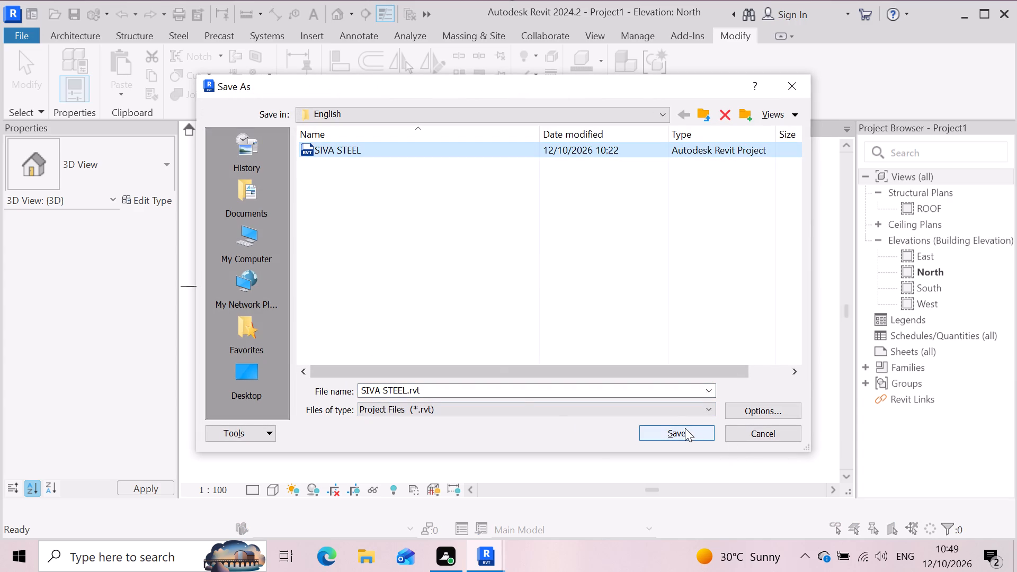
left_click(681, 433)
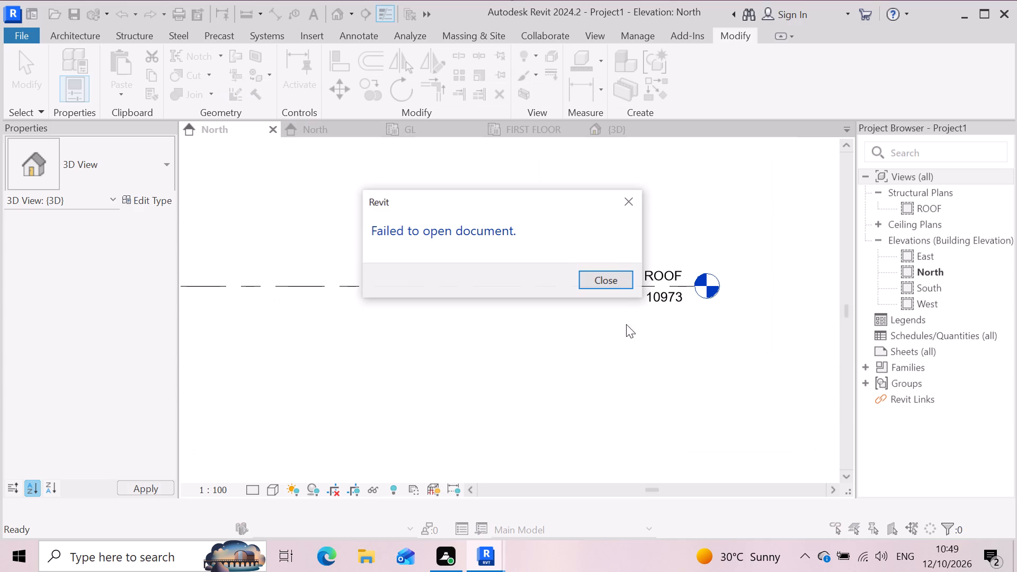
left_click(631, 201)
Examine Project1's North elevation and the structural and ceiling plans listed in its project browser.
scroll(658, 312, "down", 12)
scroll(724, 319, "up", 3)
scroll(618, 358, "up", 4)
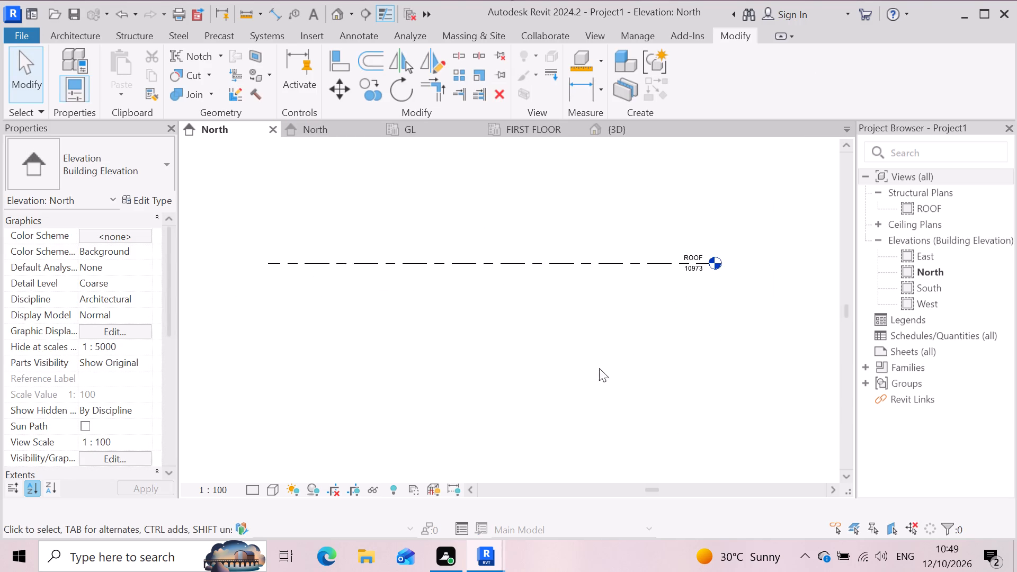
scroll(581, 378, "up", 3)
scroll(561, 380, "down", 5)
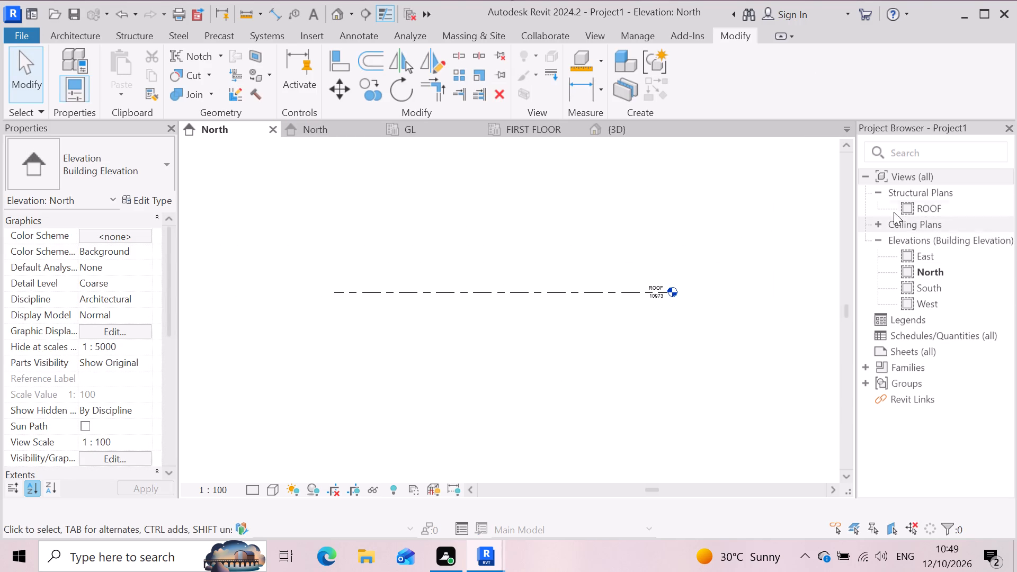
double_click(880, 221)
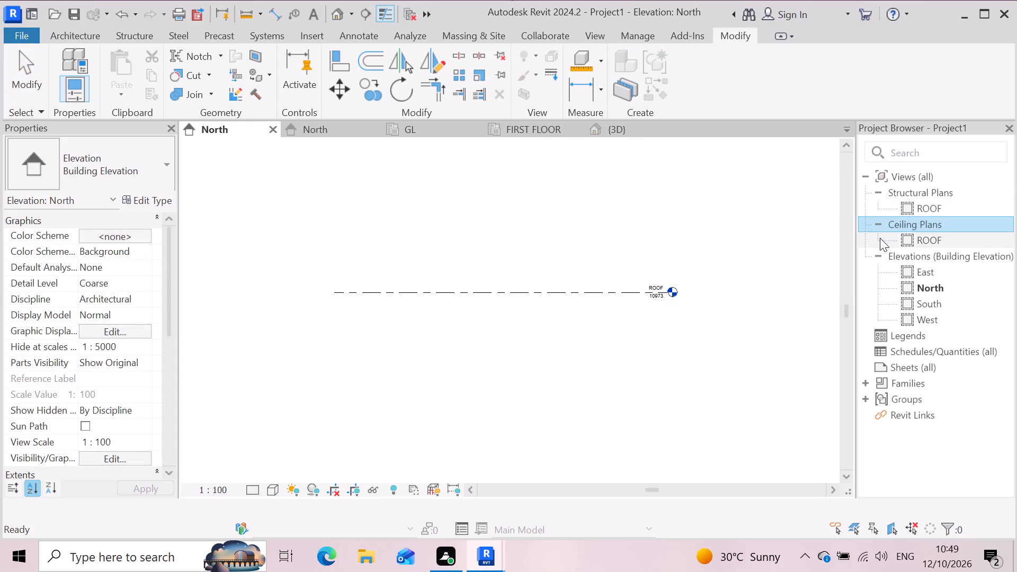
scroll(603, 360, "up", 3)
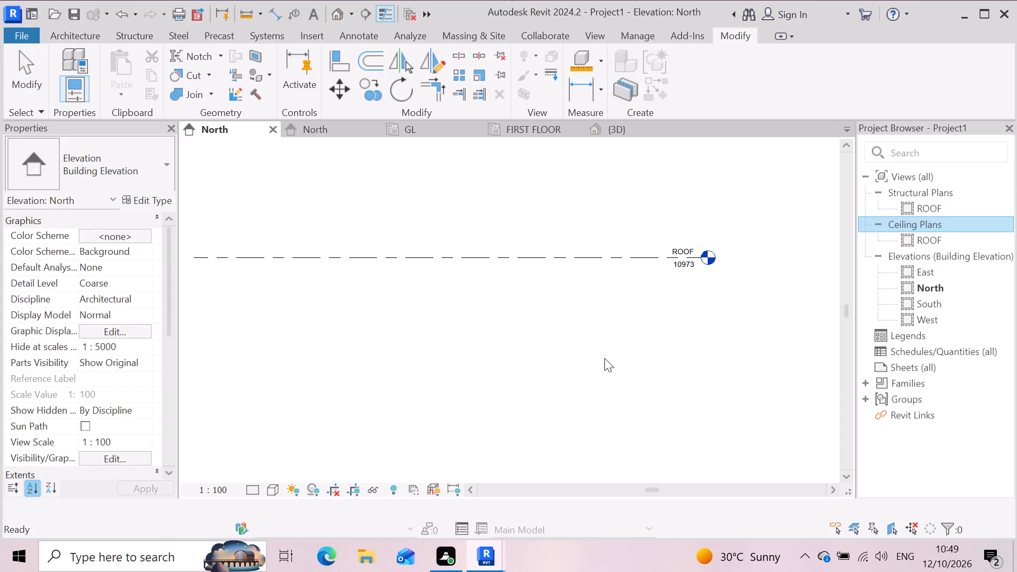
scroll(664, 266, "up", 3)
scroll(623, 289, "up", 2)
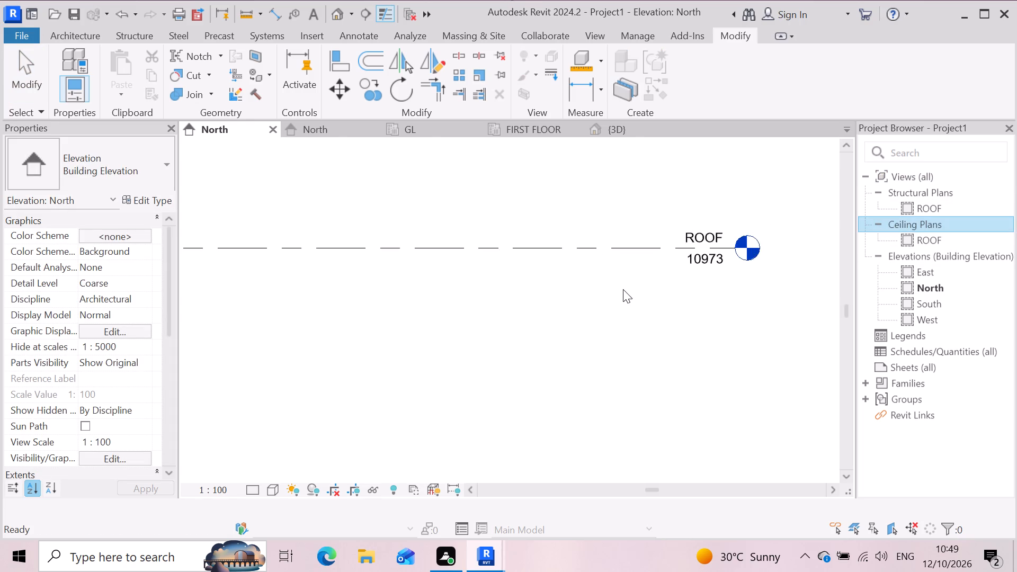
scroll(623, 289, "up", 1)
scroll(604, 319, "down", 5)
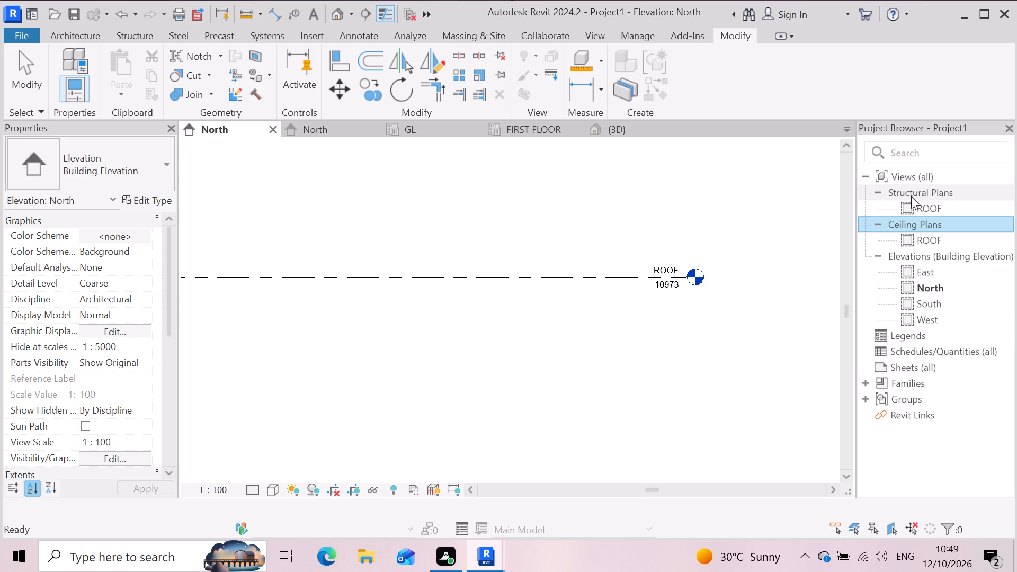
double_click(929, 197)
triple_click(929, 197)
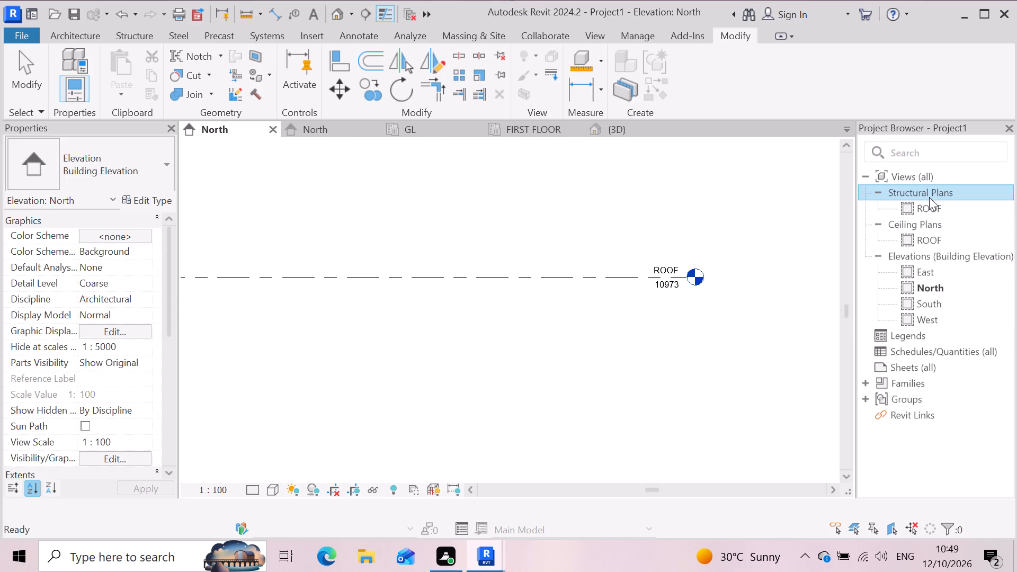
left_click(929, 197)
scroll(618, 272, "up", 3)
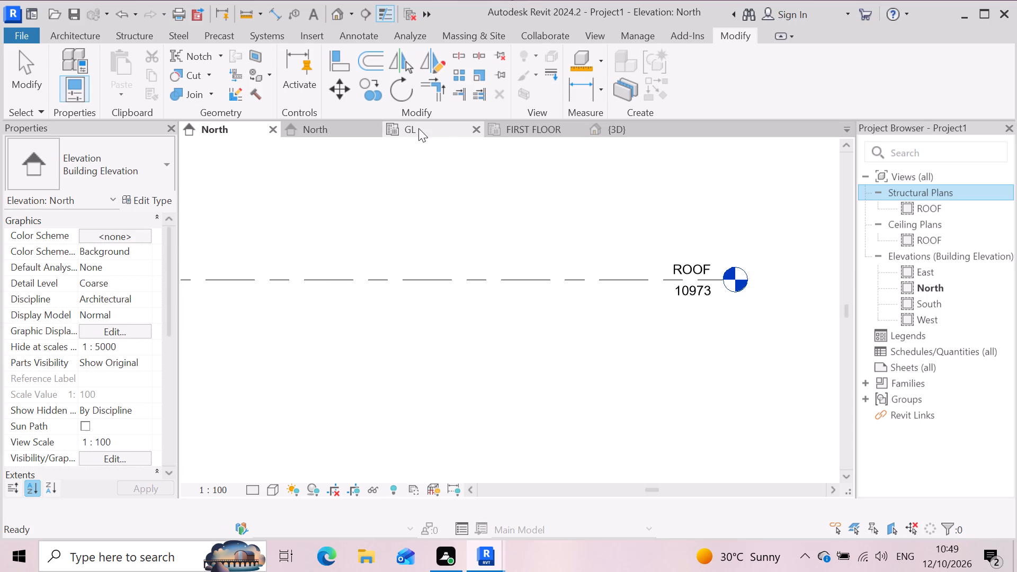
In SIVA STEEL's FIRST FLOOR structural plan, select grids 7 to 13 and move them together so their bubbles sit closer to grid 6.
left_click(444, 132)
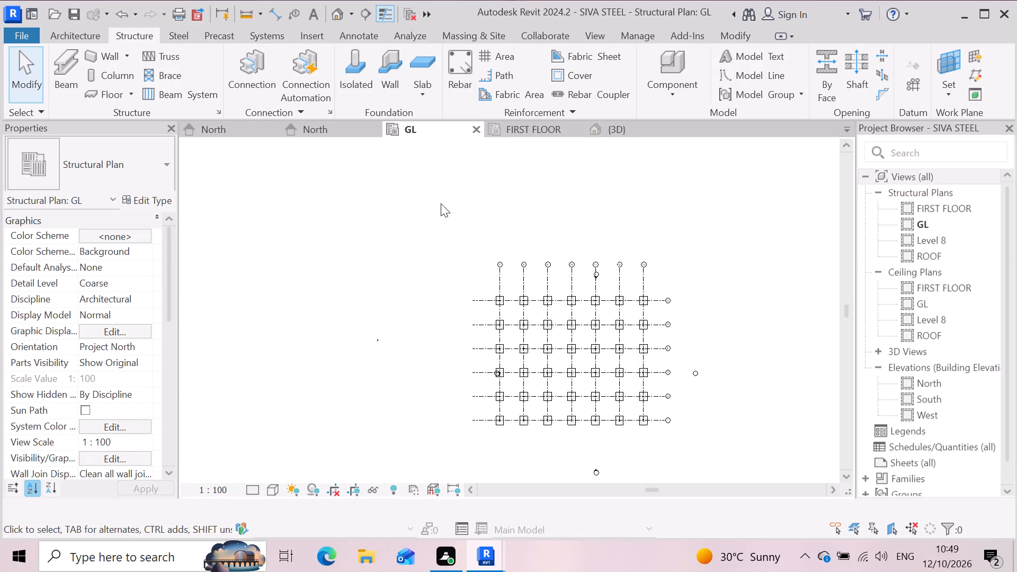
left_click(535, 127)
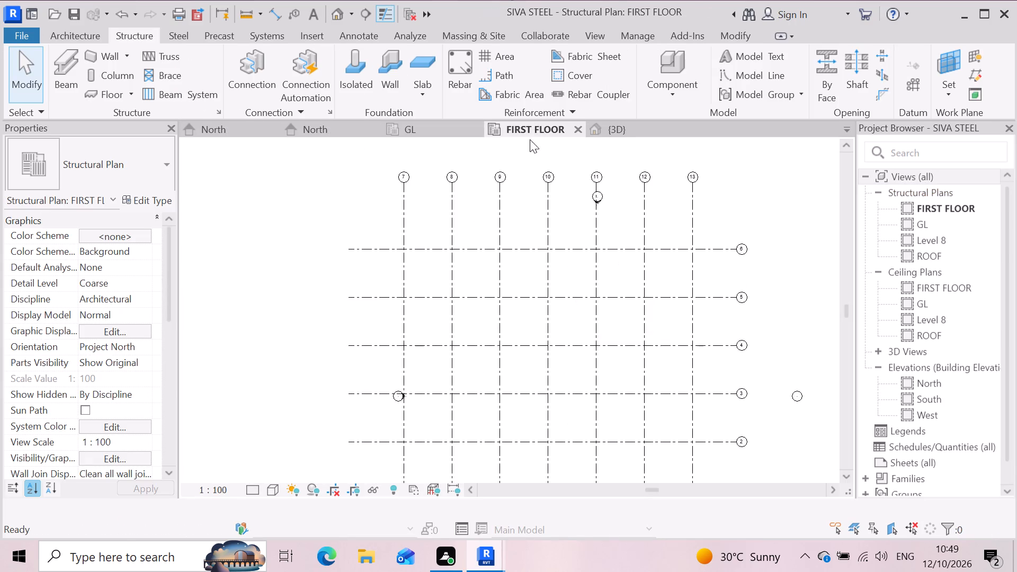
scroll(491, 263, "down", 3)
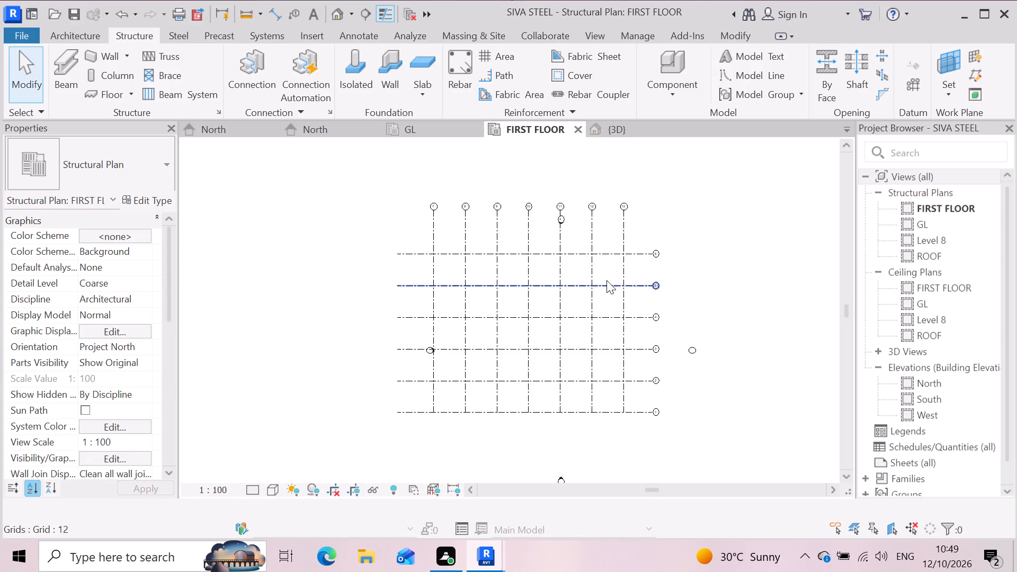
scroll(606, 280, "up", 2)
scroll(568, 204, "up", 3)
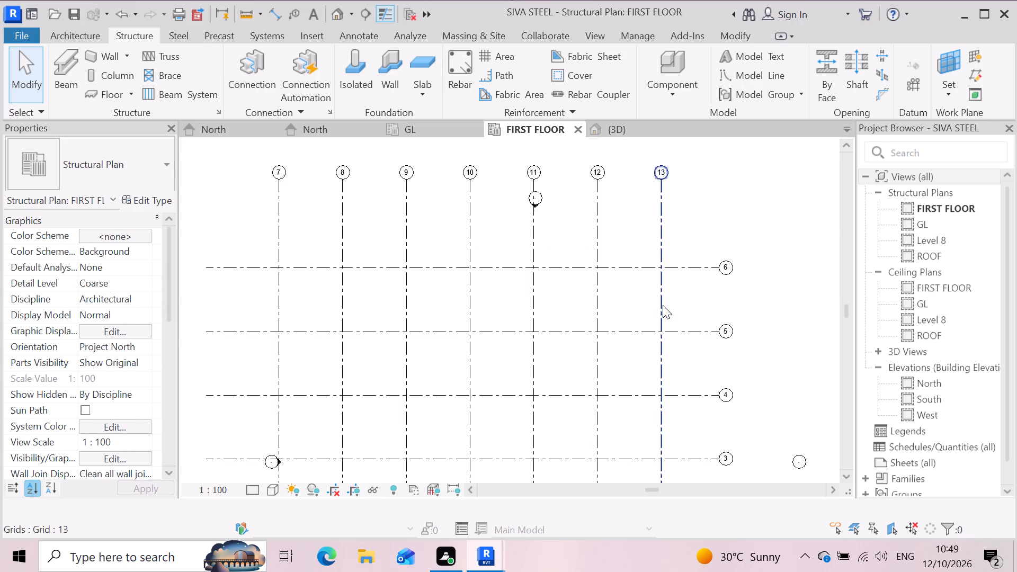
scroll(672, 287, "up", 2)
scroll(693, 297, "down", 2)
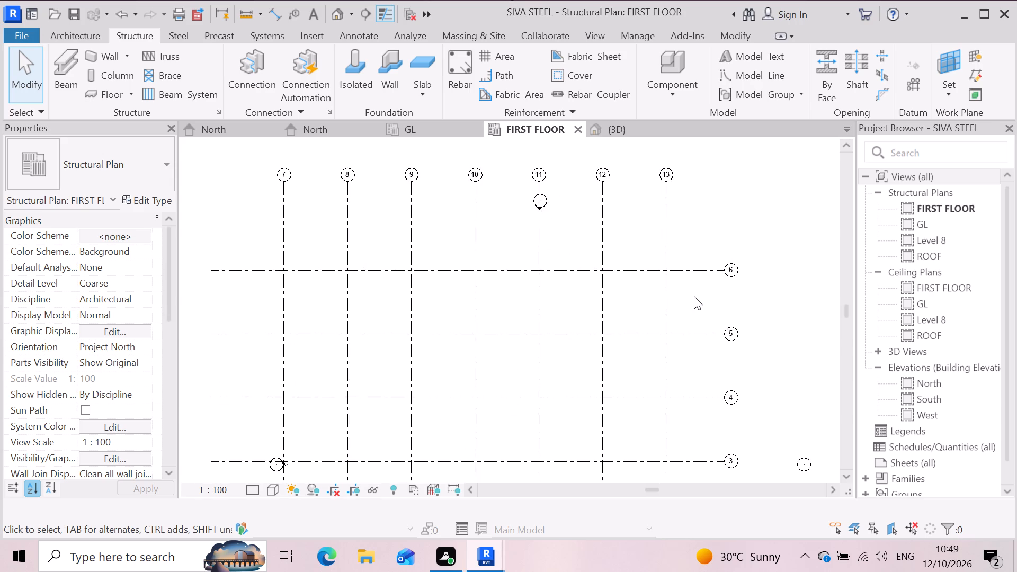
scroll(694, 296, "down", 2)
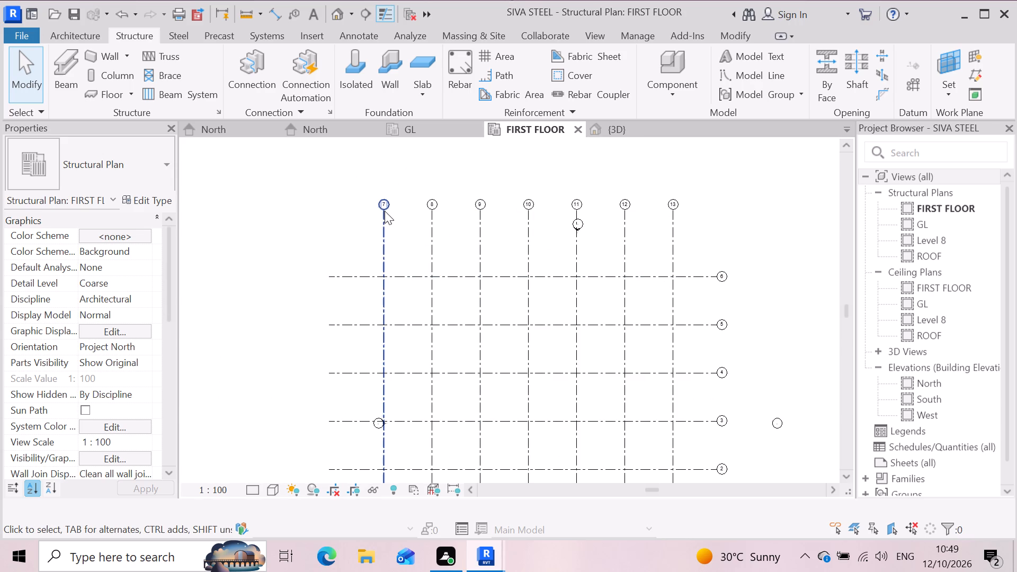
left_click(389, 208)
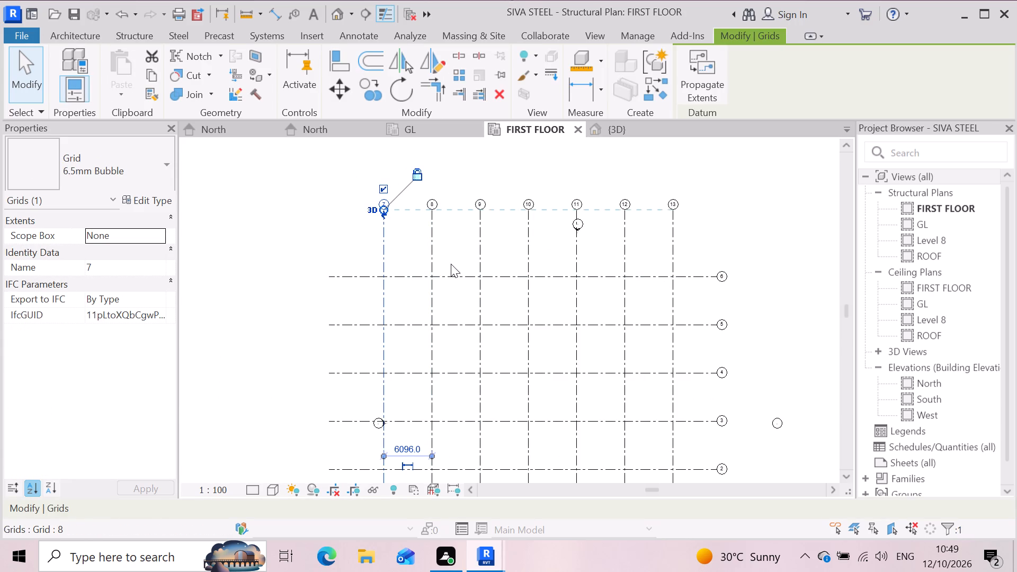
left_click(434, 207, "ctrl")
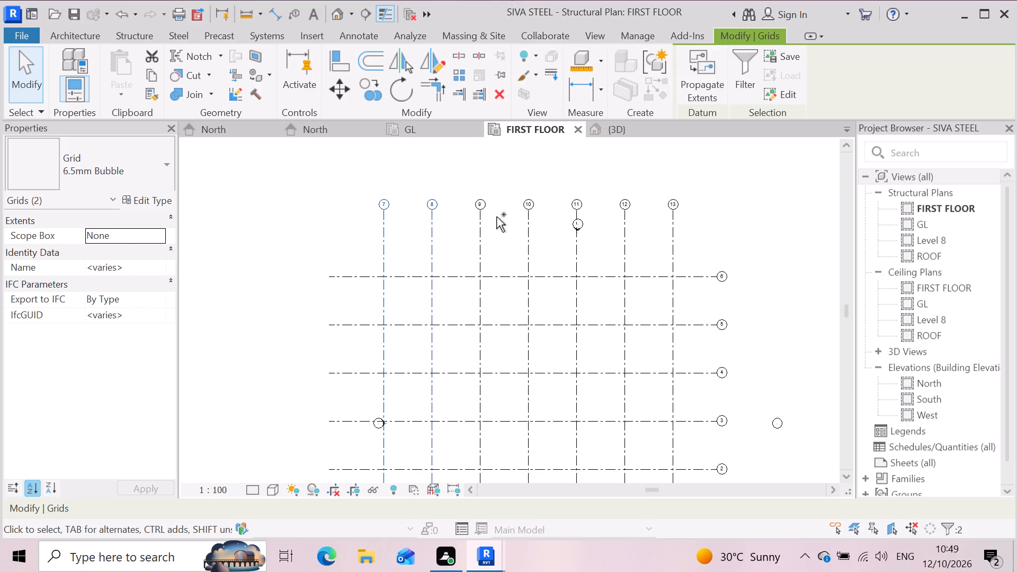
left_click(488, 203, "ctrl")
left_click(532, 203, "ctrl")
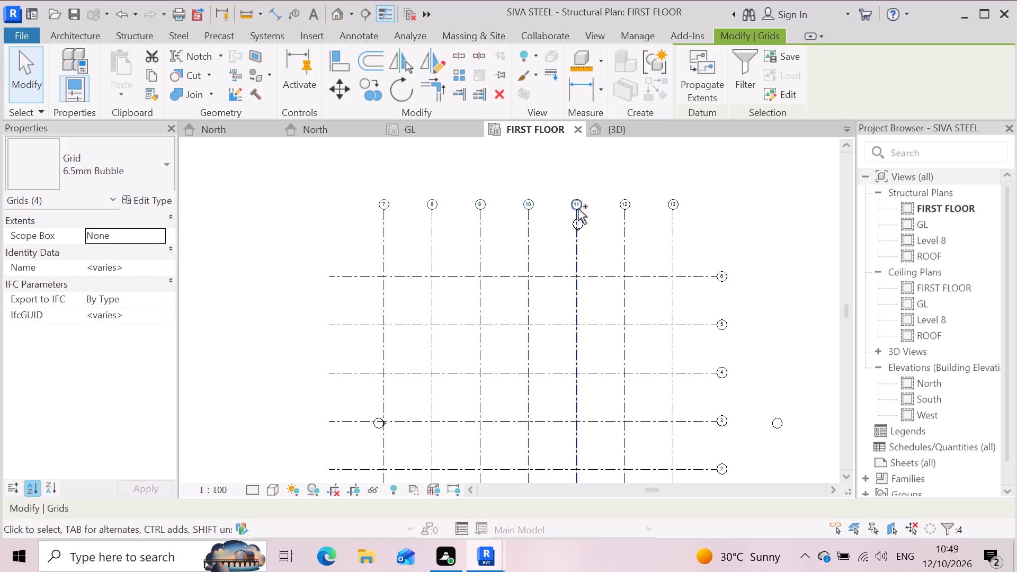
left_click(578, 208, "ctrl")
left_click(623, 208, "ctrl")
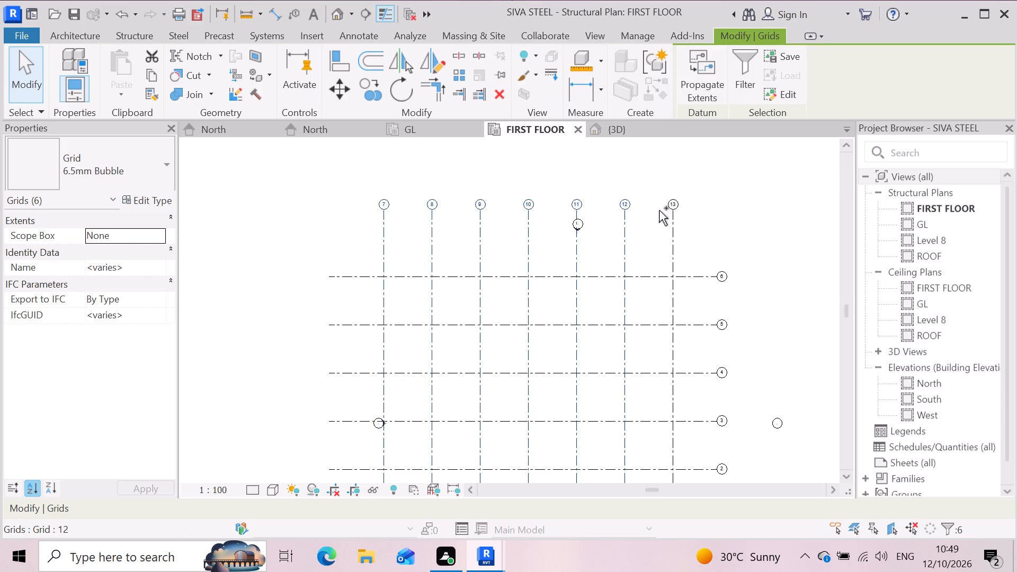
left_click(673, 203, "ctrl")
left_click_drag(677, 206, 669, 259)
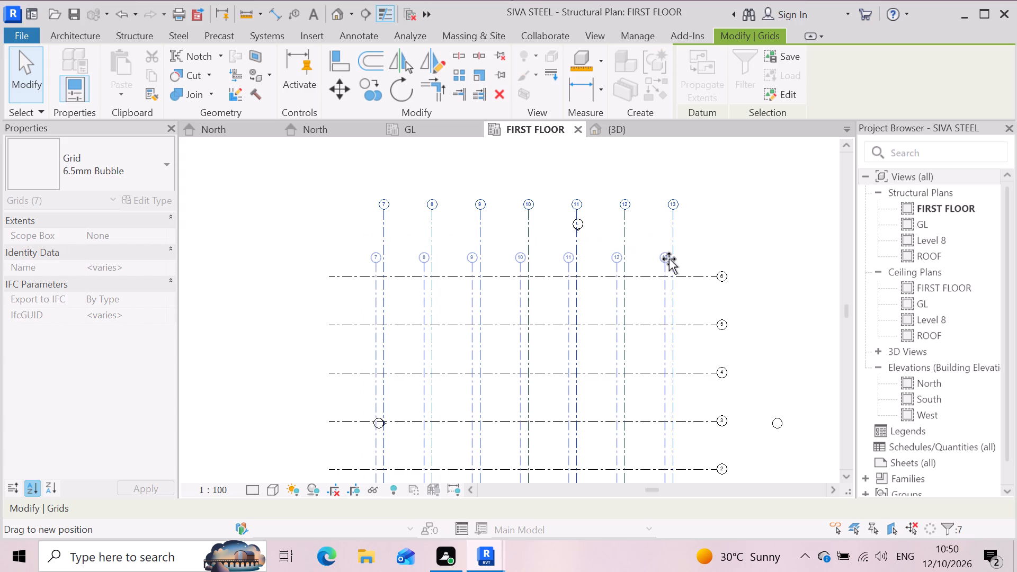
left_click_drag(669, 259, 672, 255)
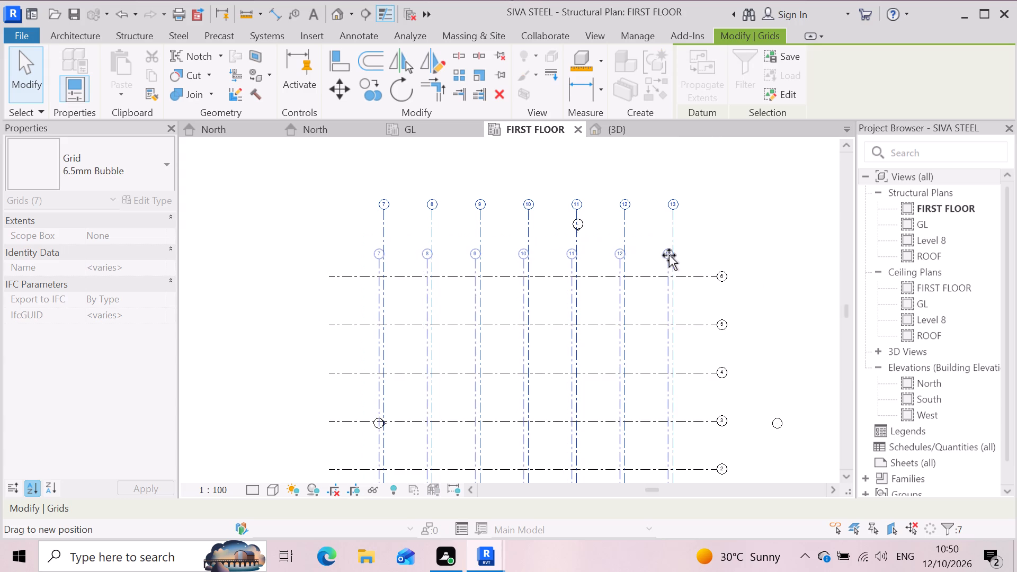
In the FIRST FLOOR structural plan, select grids 1 to 6 and move them together so their bubbles sit closer to grid 13.
scroll(658, 243, "down", 2)
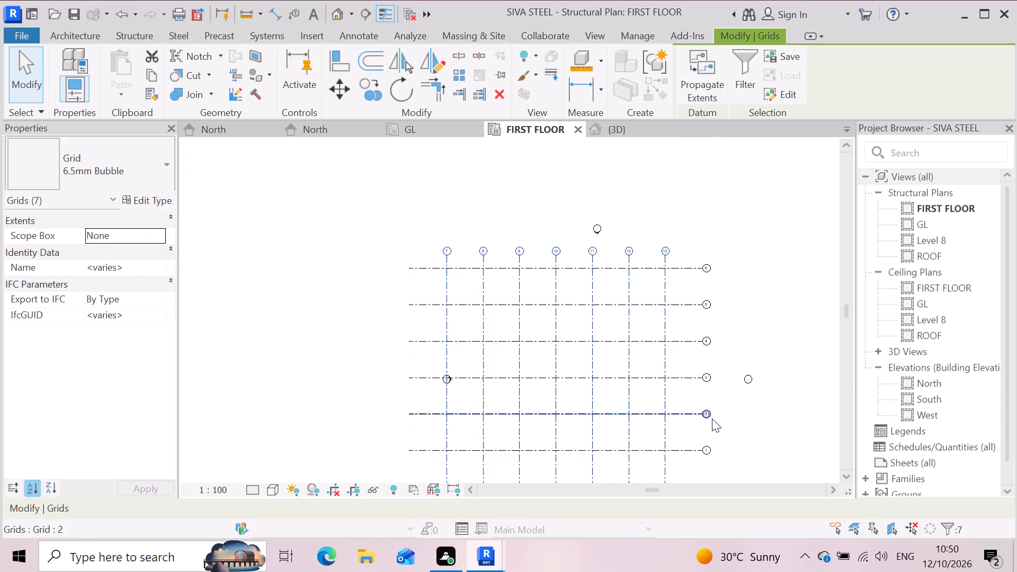
scroll(713, 430, "up", 2)
scroll(648, 319, "down", 3)
scroll(700, 442, "up", 3)
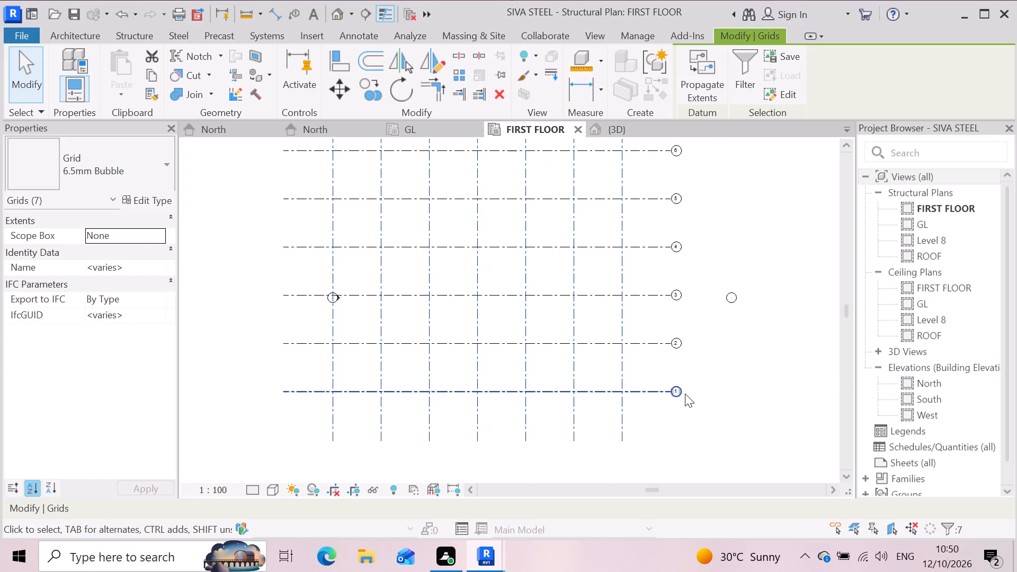
left_click(685, 394)
left_click(677, 344)
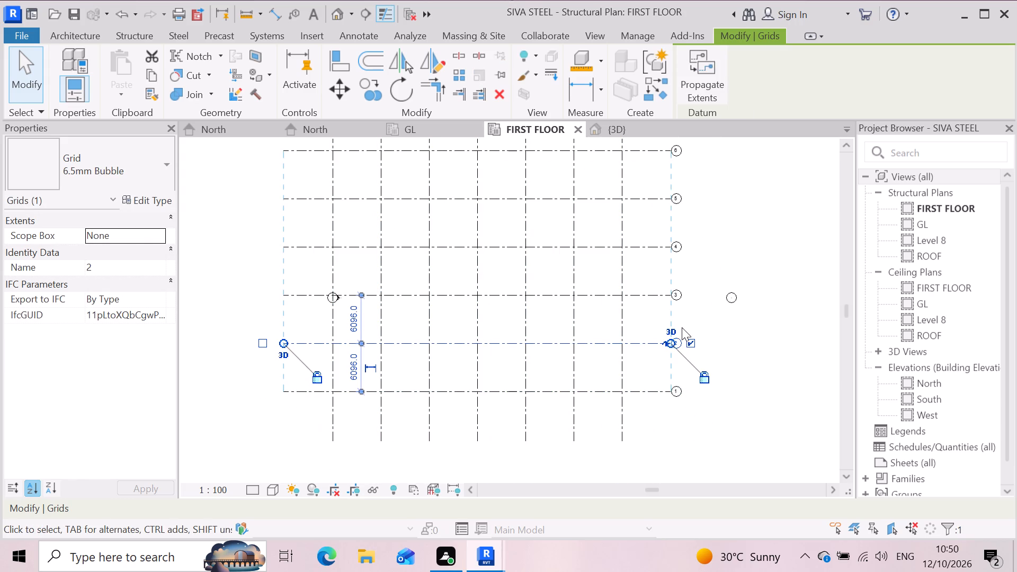
left_click(676, 294)
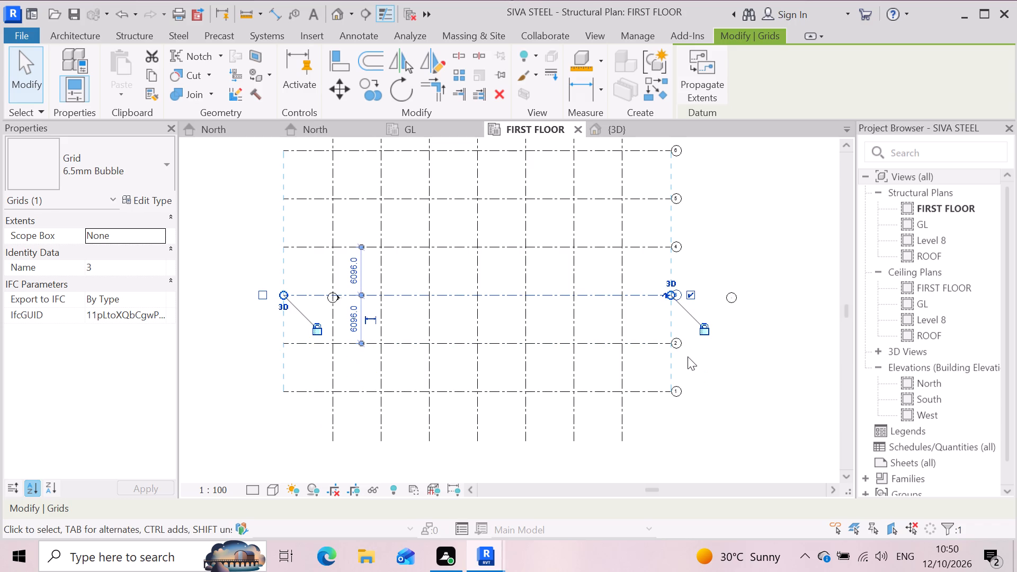
left_click(679, 388, "ctrl")
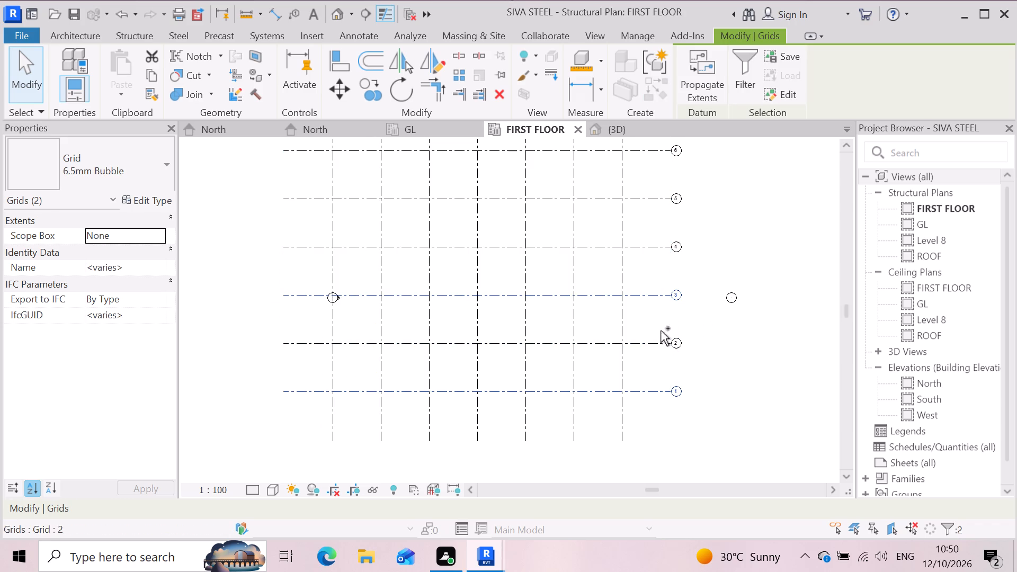
left_click(674, 340, "ctrl")
left_click(671, 290, "ctrl")
left_click(670, 247, "ctrl")
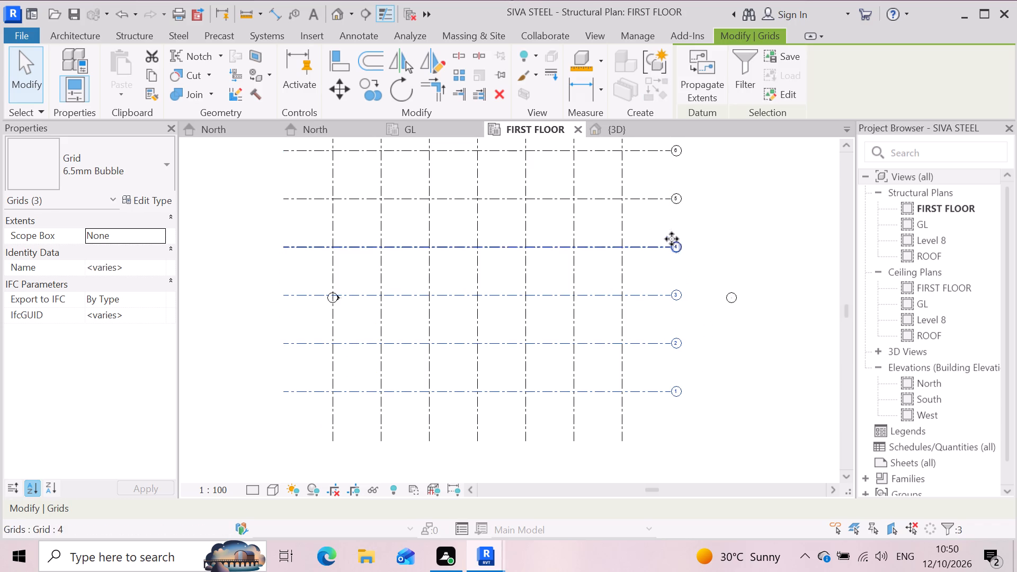
left_click(674, 201, "ctrl")
left_click(676, 155, "ctrl")
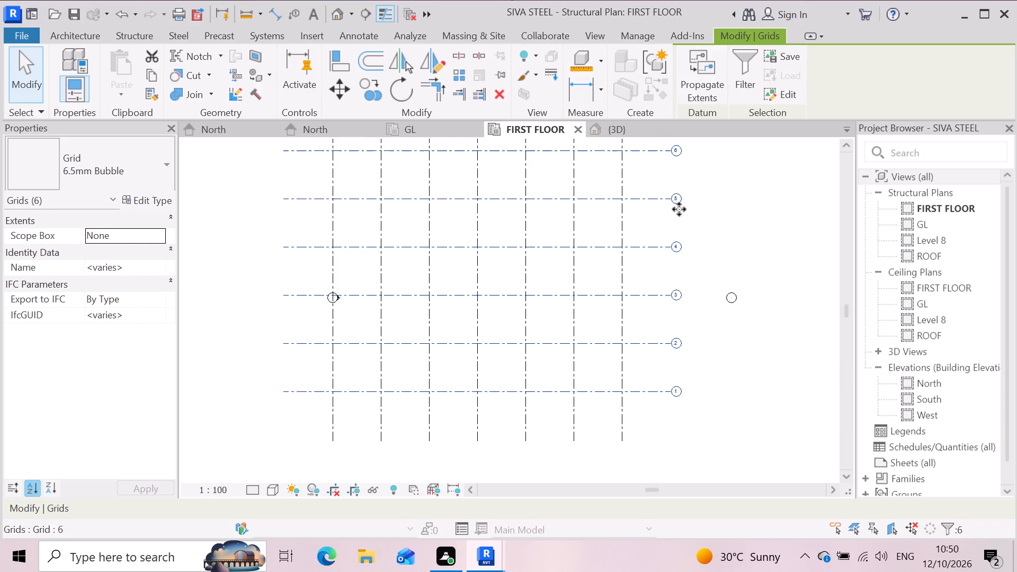
left_click_drag(677, 389, 675, 389)
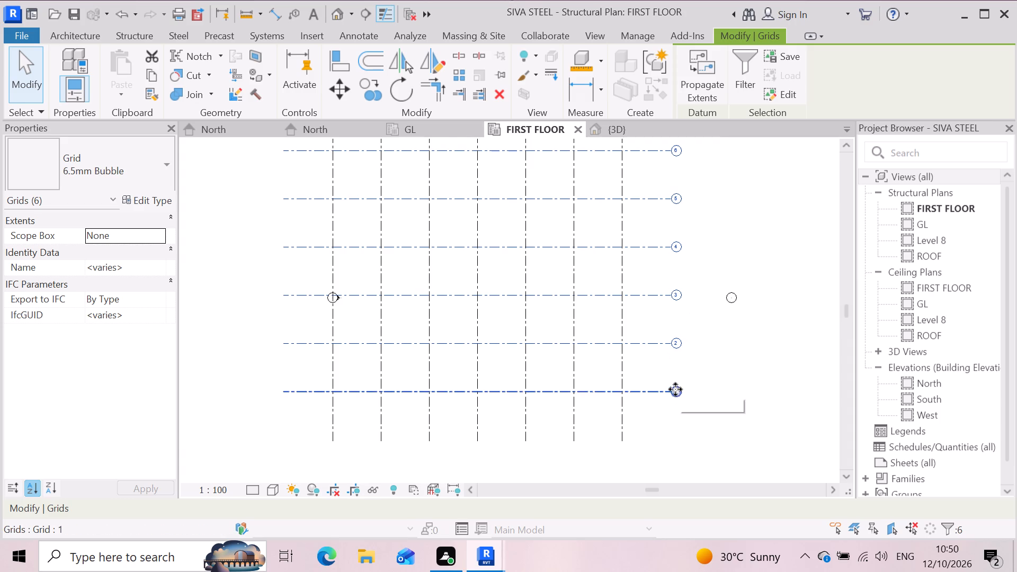
left_click_drag(675, 389, 653, 393)
scroll(691, 435, "down", 1)
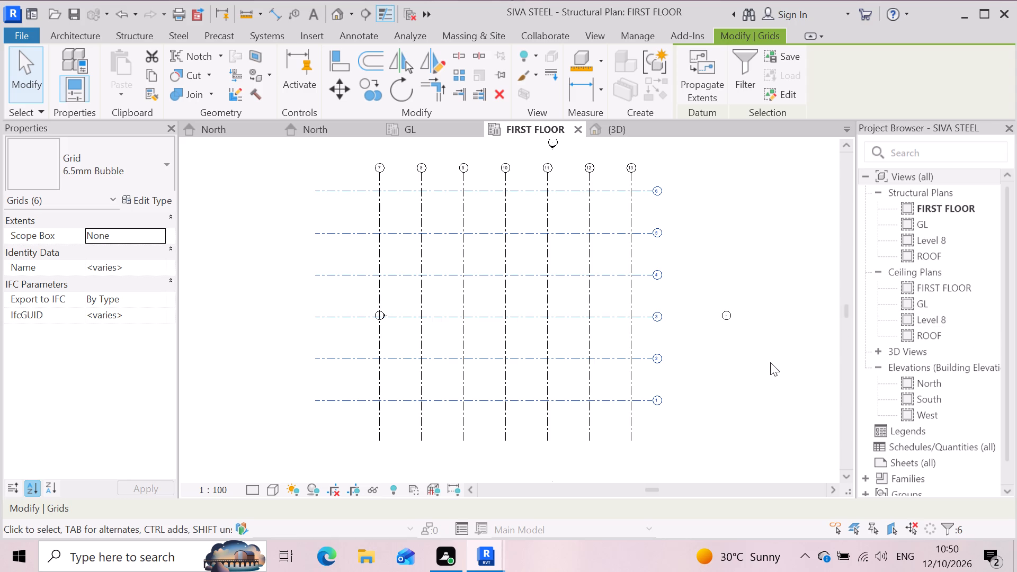
scroll(769, 365, "down", 2)
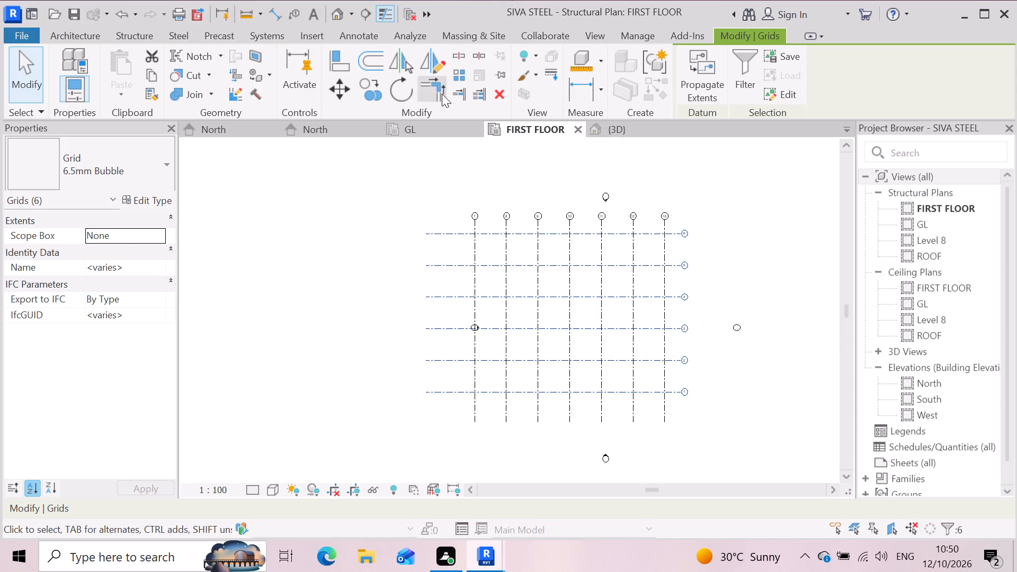
Clear the grid selection and examine the grids against the columns in the 3D view, as well as the FIRST FLOOR plan's grid layout.
left_click(633, 127)
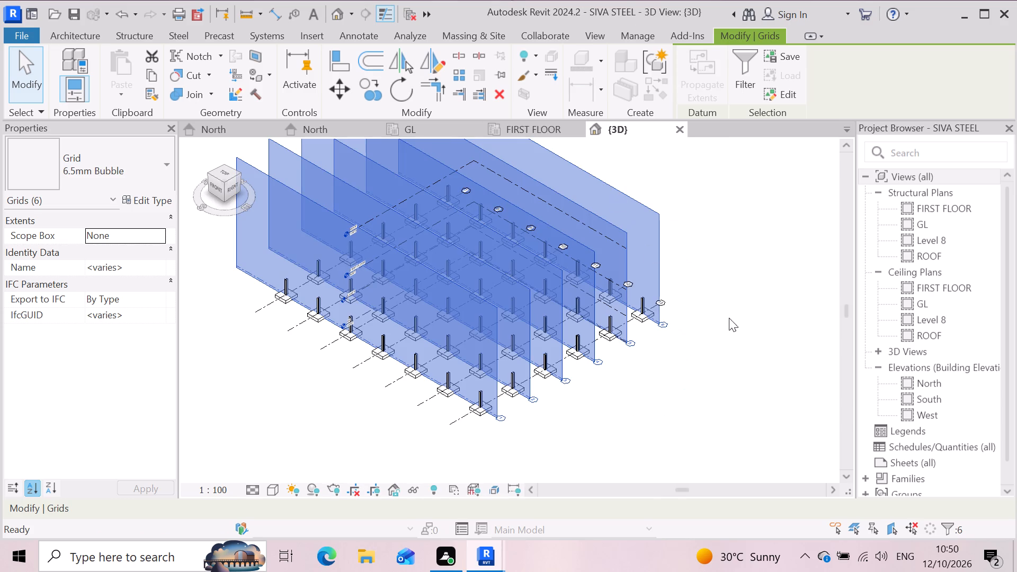
key("Escape")
scroll(452, 364, "up", 2)
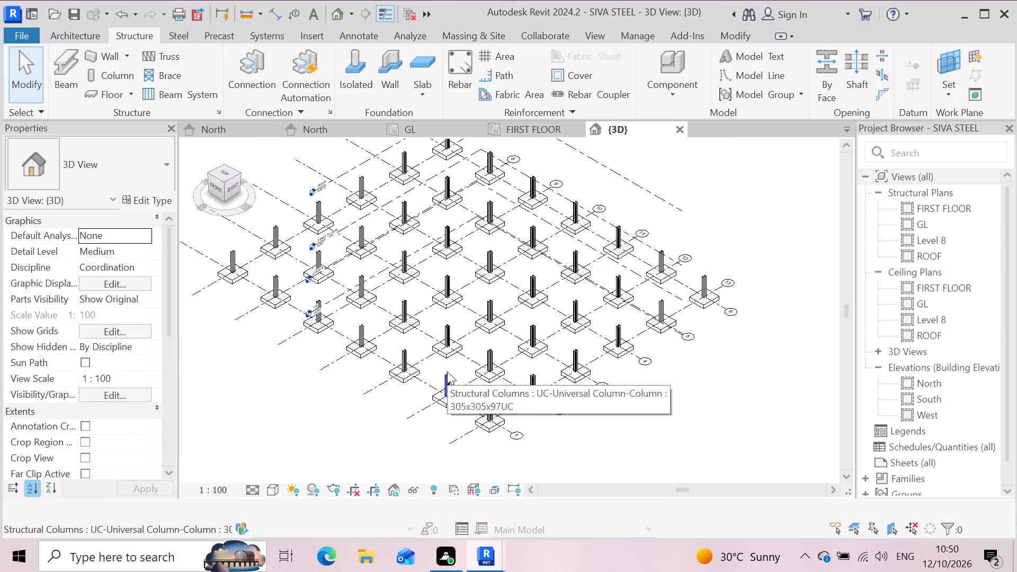
scroll(447, 371, "down", 2)
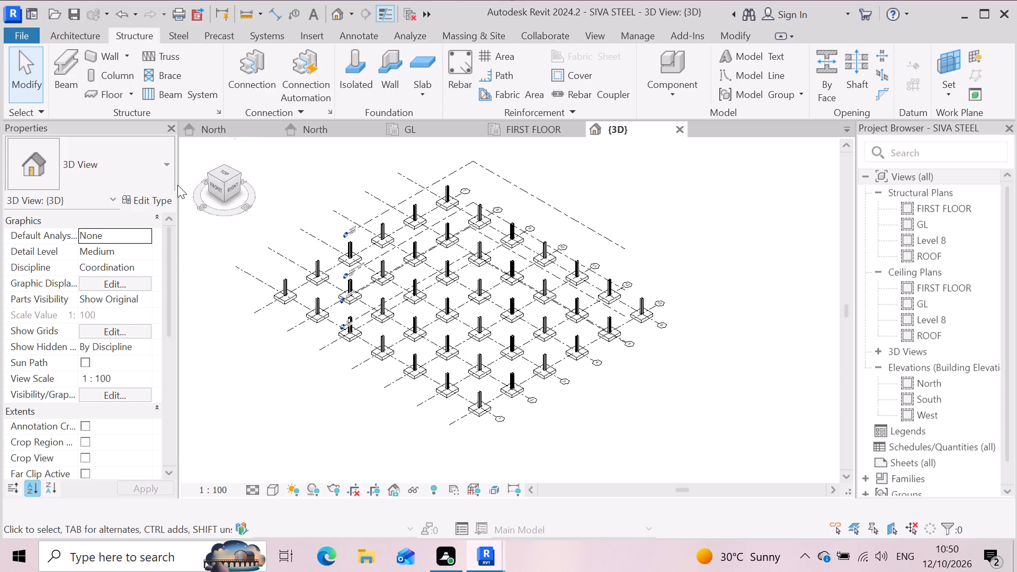
left_click(537, 127)
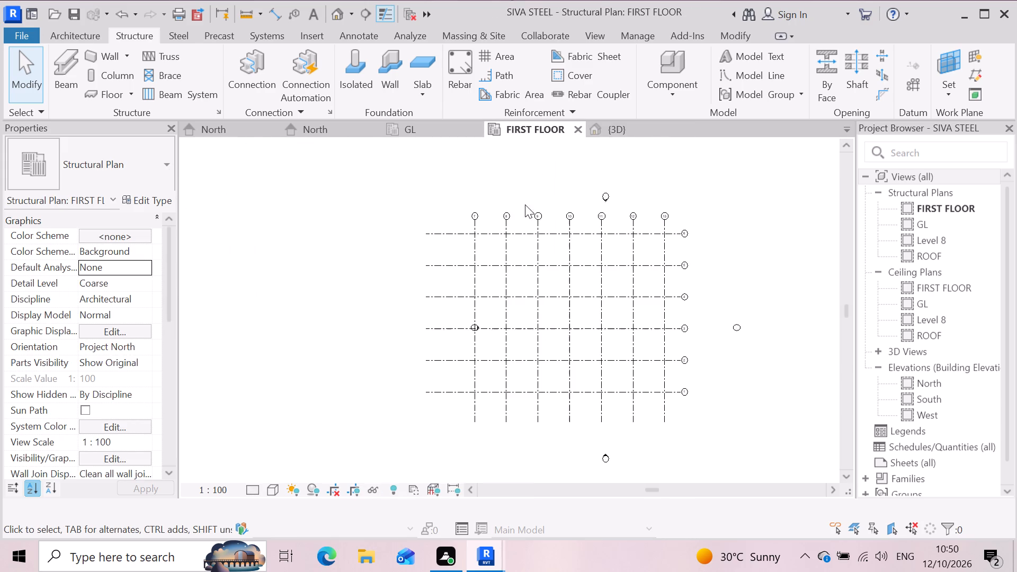
scroll(627, 310, "down", 1)
scroll(638, 300, "up", 2)
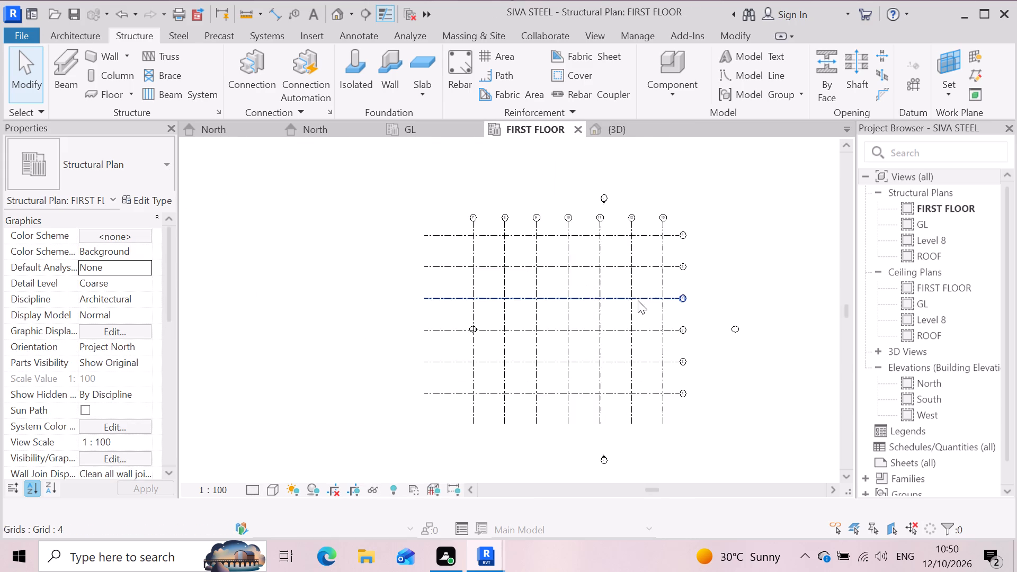
scroll(638, 300, "up", 3)
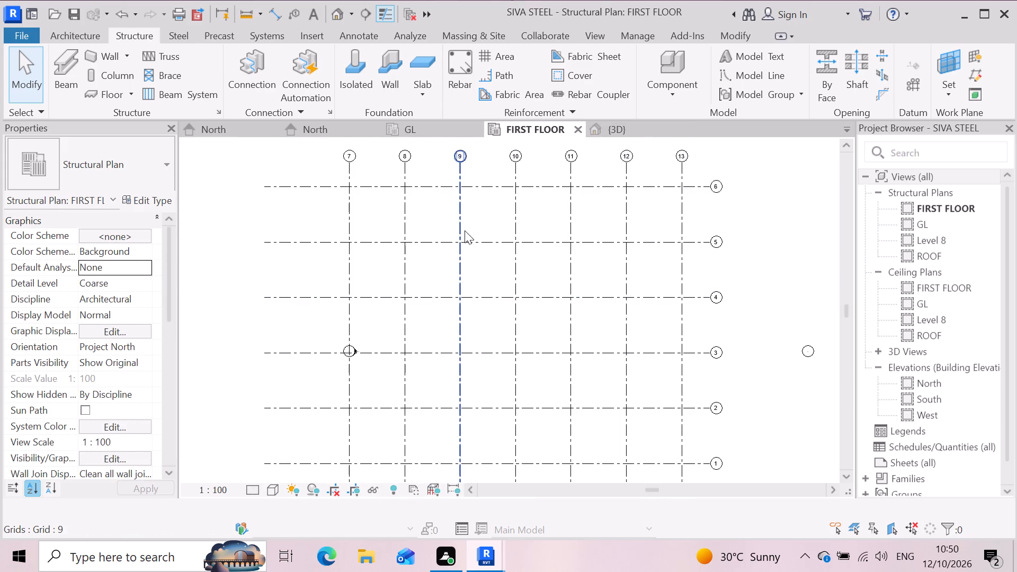
scroll(465, 230, "down", 1)
scroll(466, 232, "up", 2)
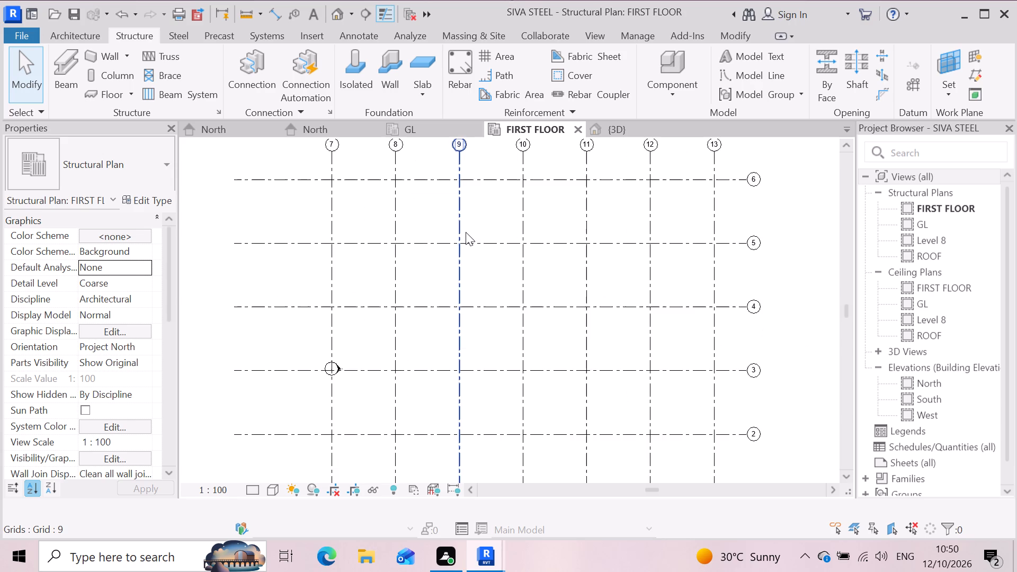
scroll(466, 228, "down", 1)
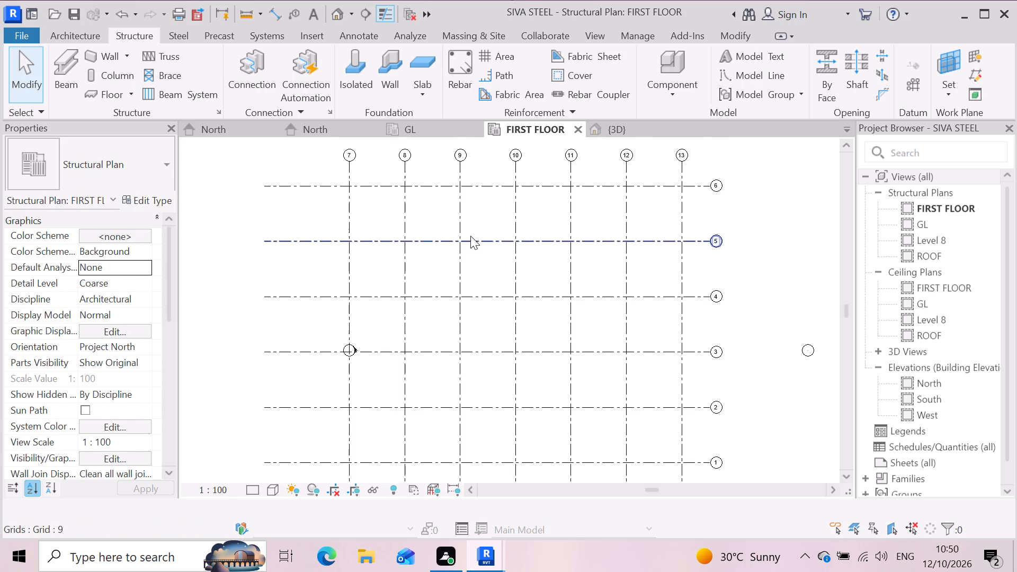
scroll(484, 229, "down", 2)
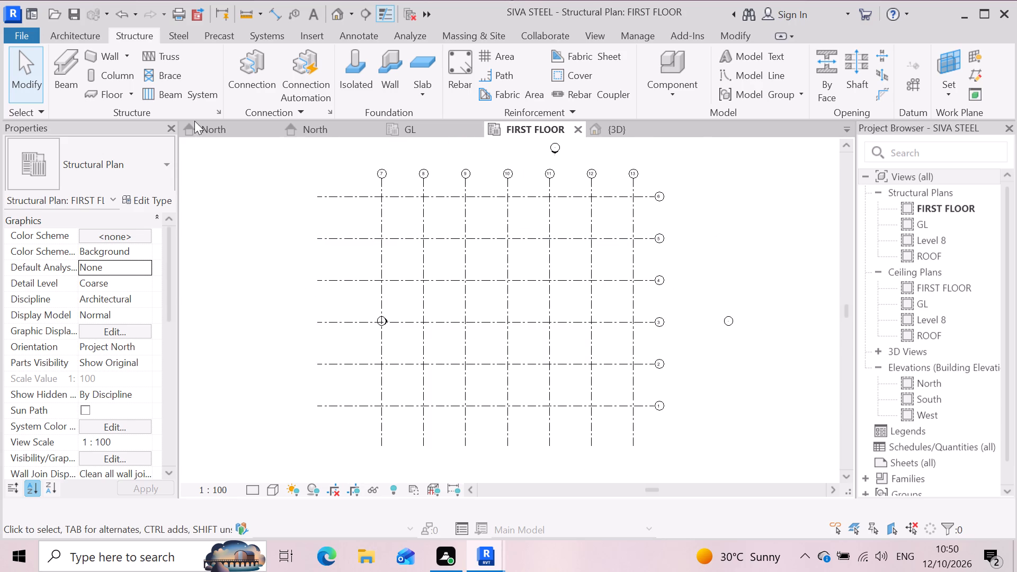
Place UB305x165x40 beams in the FIRST FLOOR plan along grid 6 from grid 7 to 13 and along grid 7 from grid 6 to 1.
left_click(64, 52)
scroll(572, 353, "down", 1)
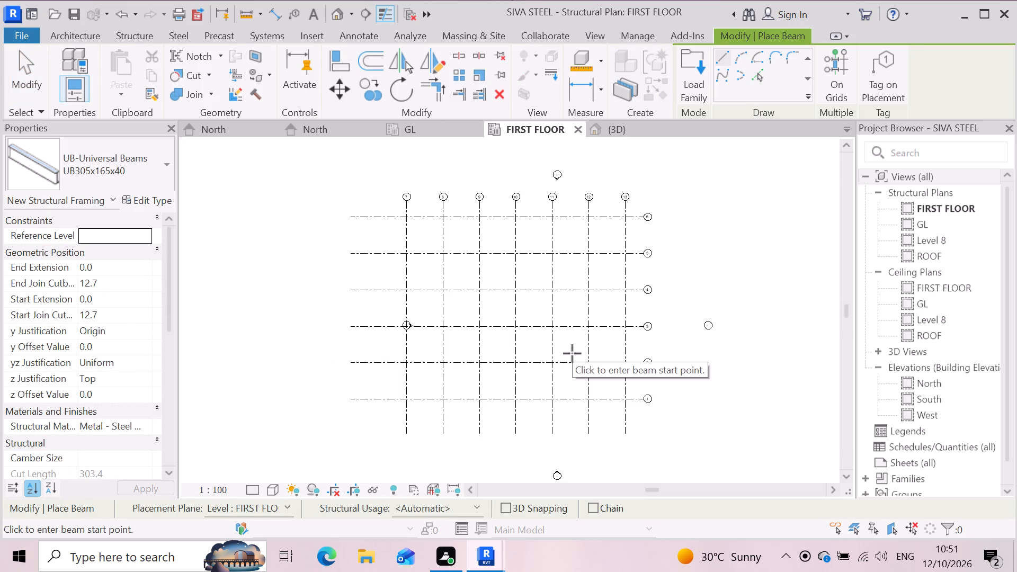
scroll(599, 307, "up", 2)
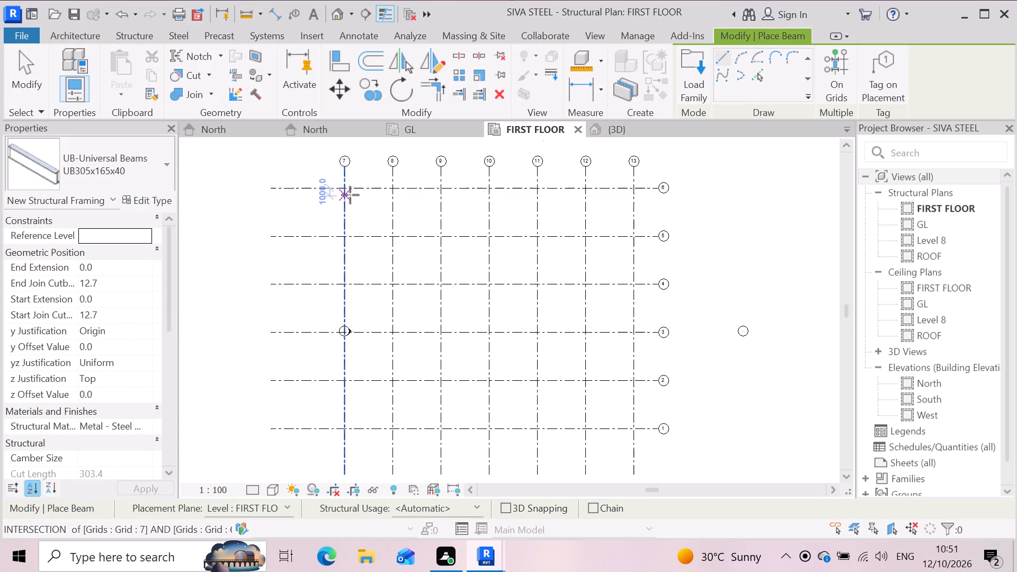
left_click(350, 190)
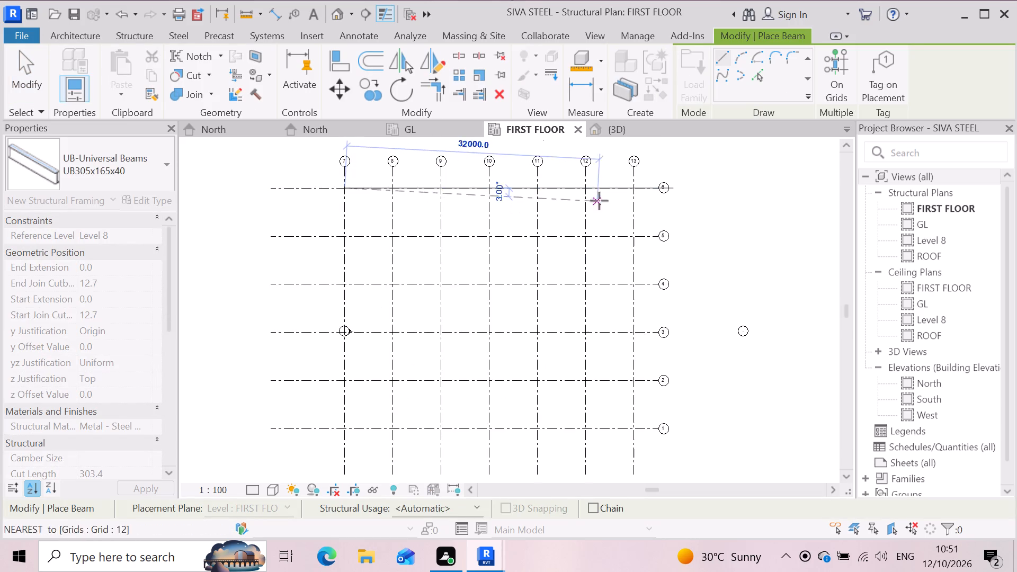
left_click(634, 190)
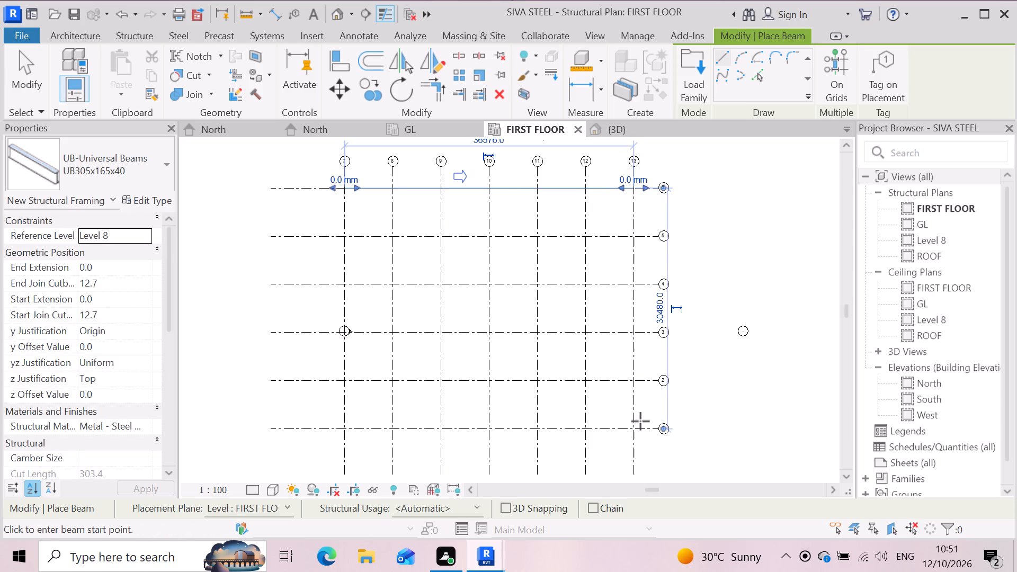
key("Escape")
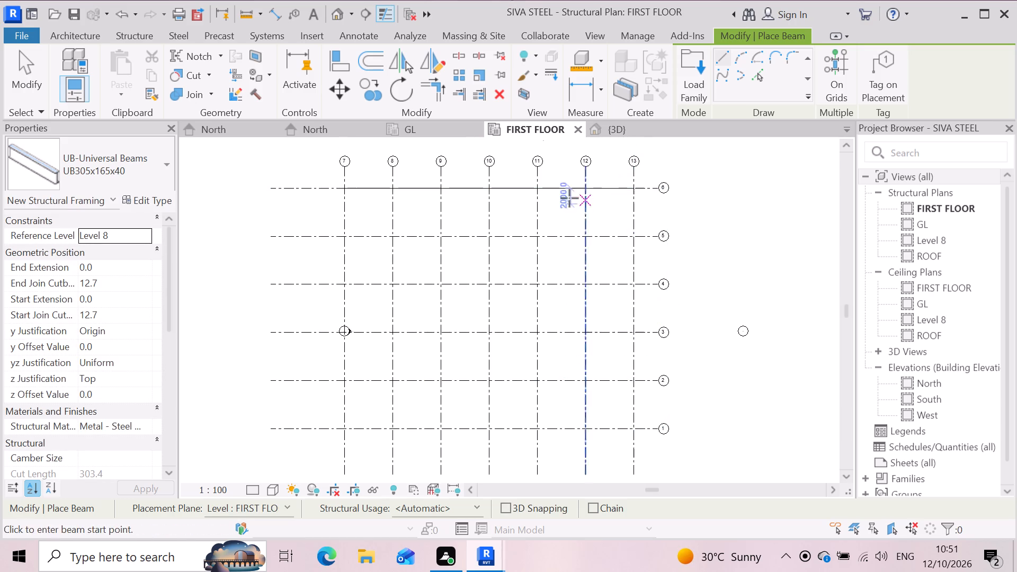
left_click(351, 185)
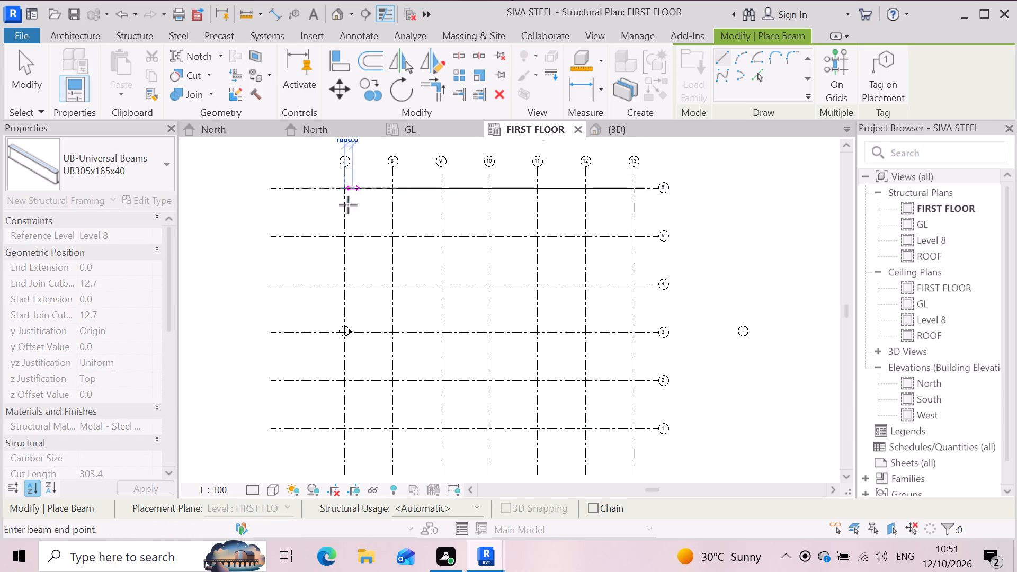
left_click(348, 428)
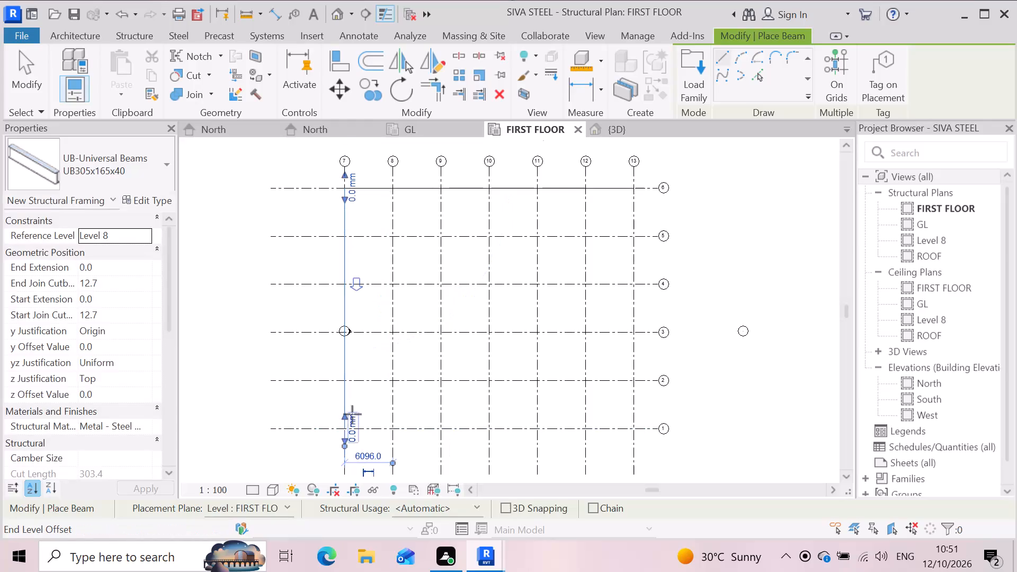
Examine in the 3D view how the two new beams sit relative to the columns and grids.
left_click(651, 126)
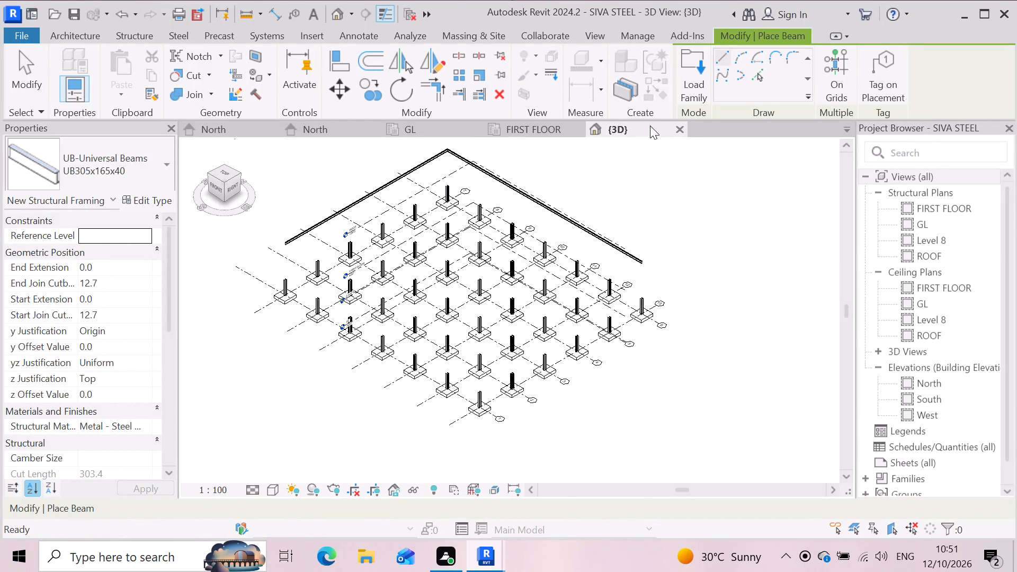
scroll(797, 290, "up", 1)
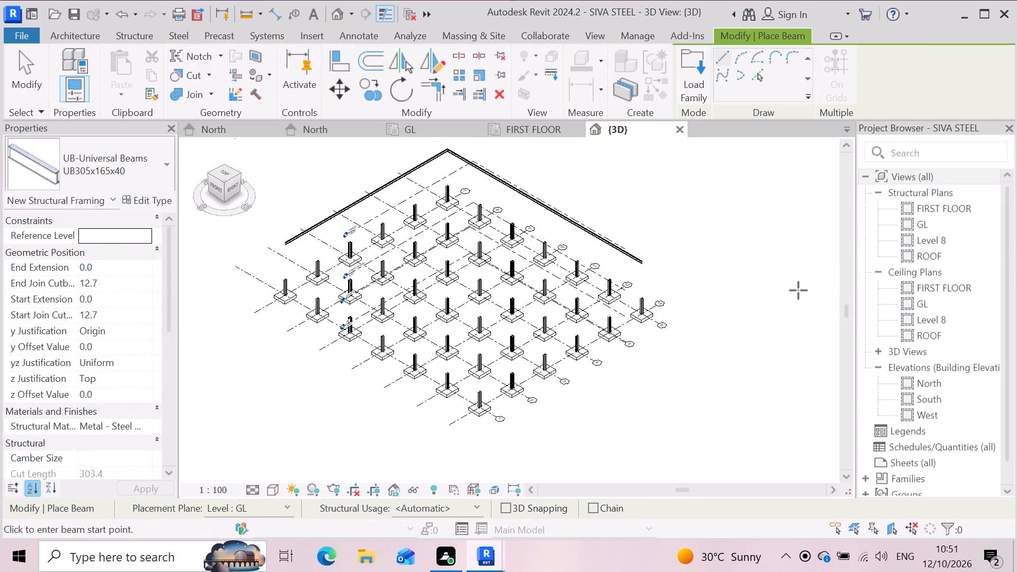
scroll(759, 290, "down", 1)
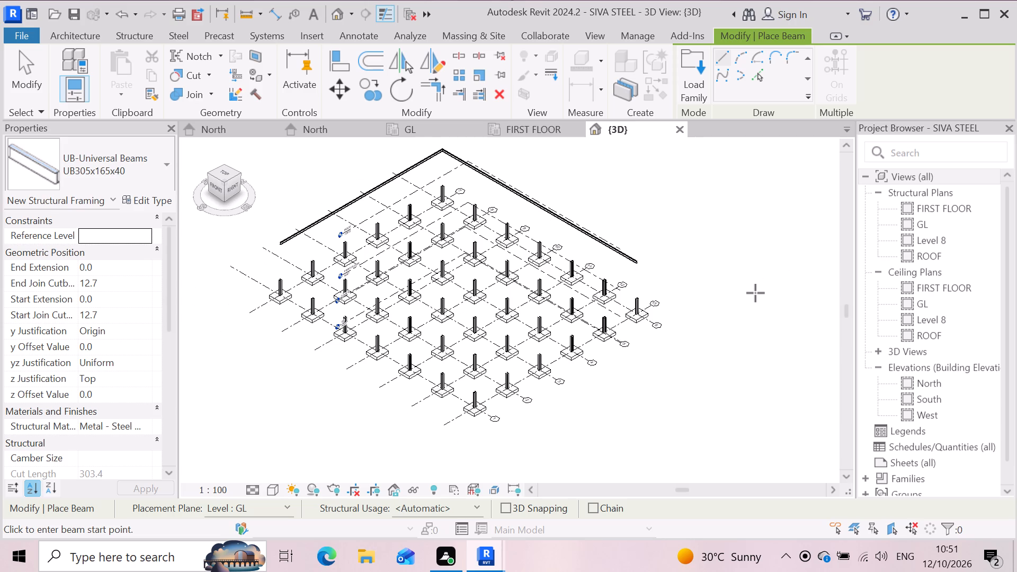
scroll(754, 293, "down", 2)
scroll(697, 247, "up", 1)
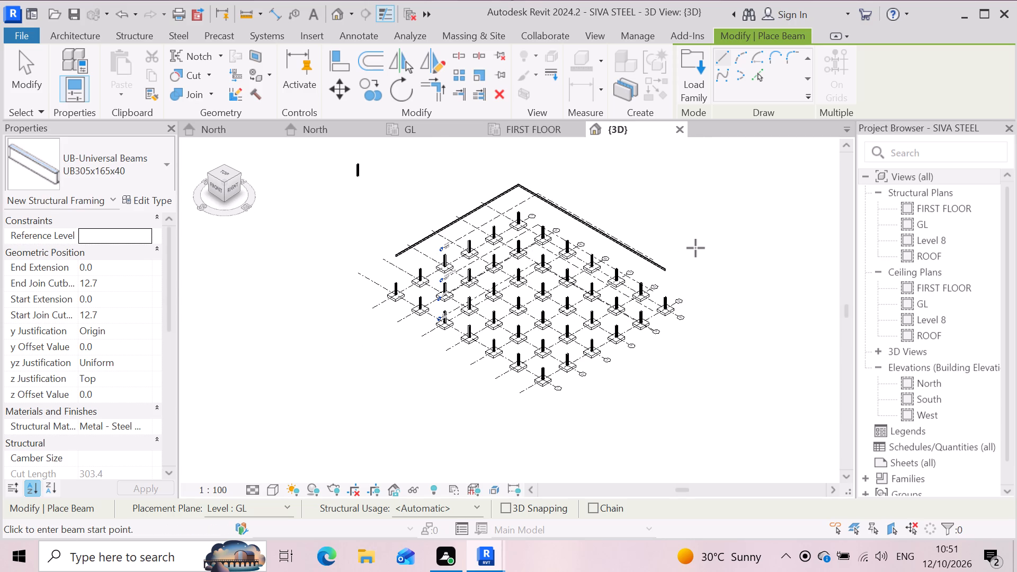
scroll(695, 248, "up", 2)
scroll(553, 220, "up", 3)
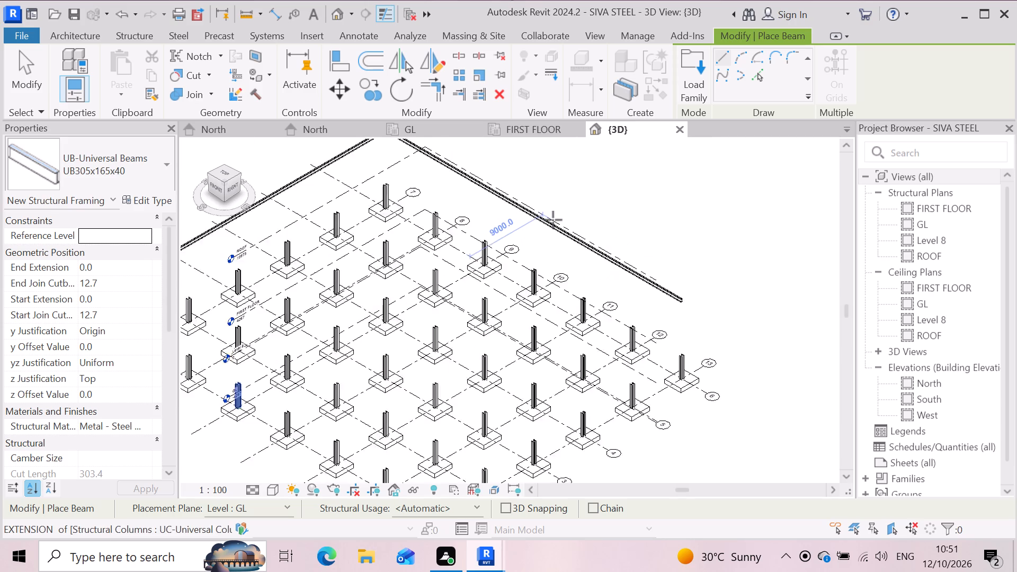
scroll(542, 225, "down", 2)
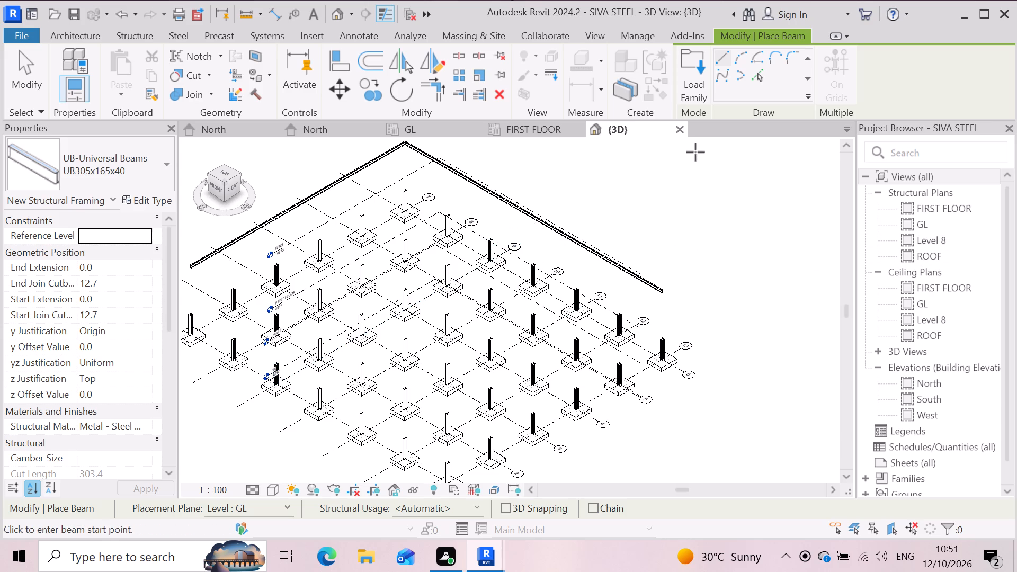
Check the FIRST FLOOR and ROOF structural plans for the new beams, closing ROOF to return to FIRST FLOOR.
double_click(542, 125)
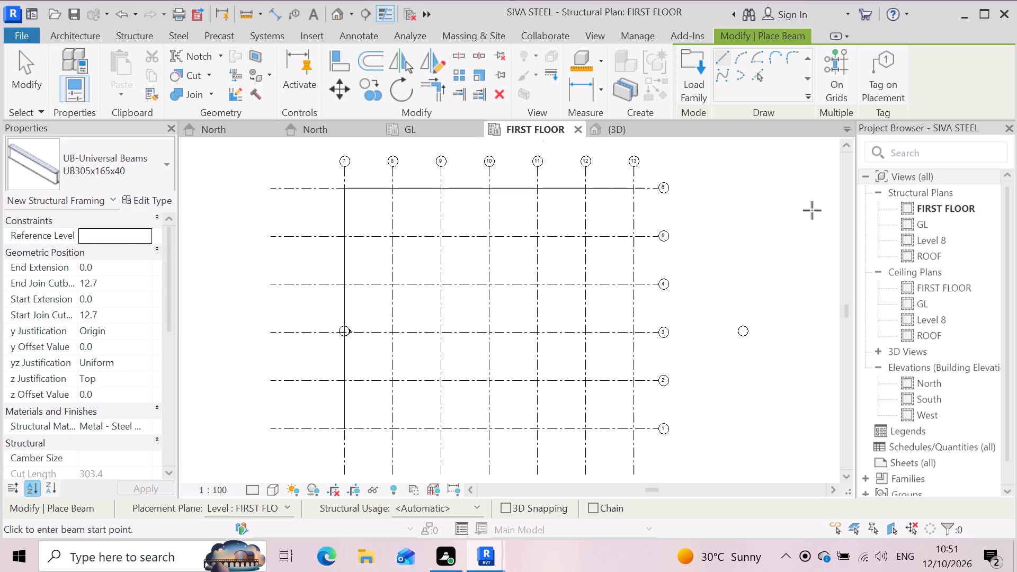
double_click(960, 261)
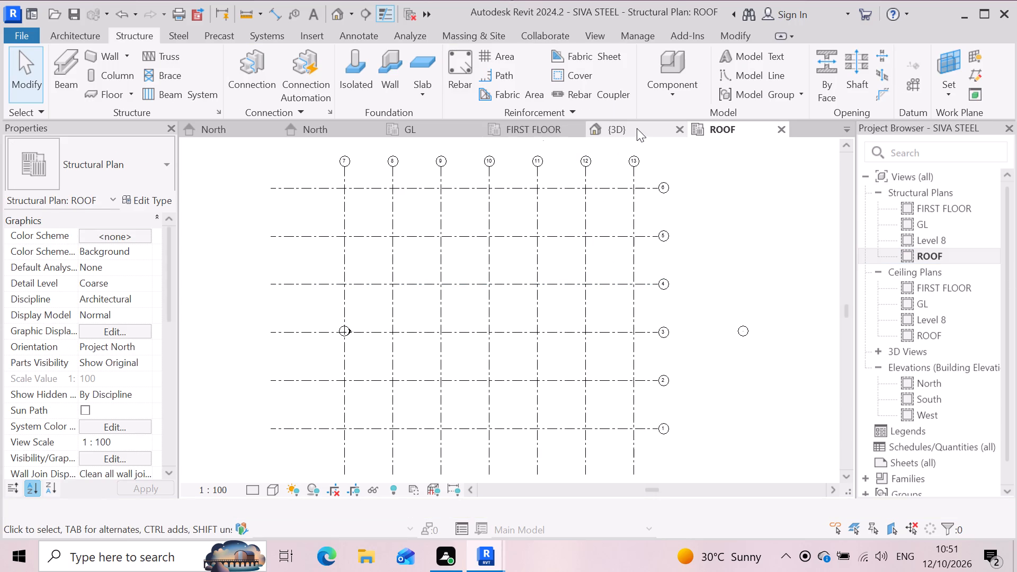
double_click(780, 130)
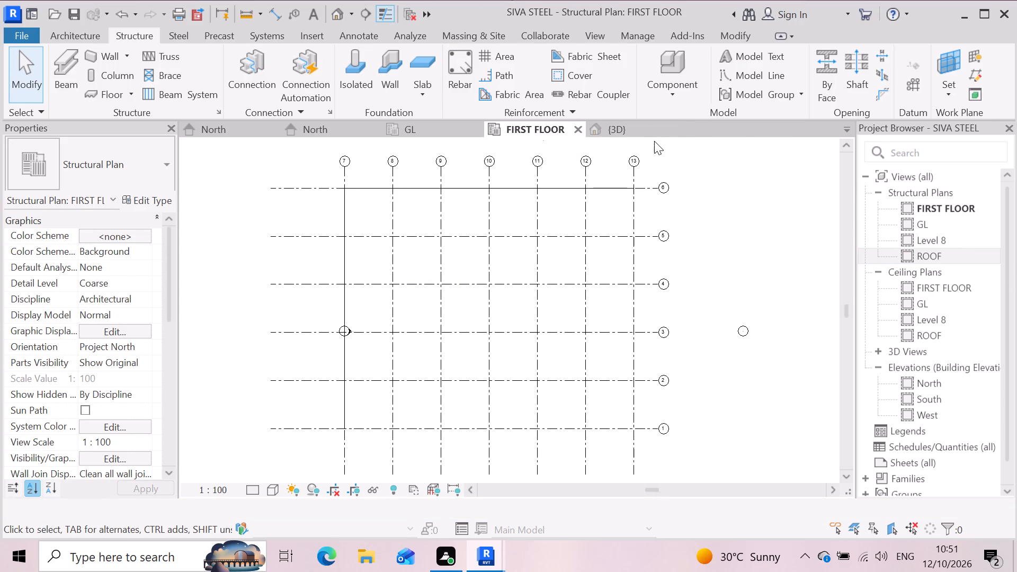
Undo the two beams placed along grids 6 and 7, checking in the 3D view, and close that view.
left_click(655, 129)
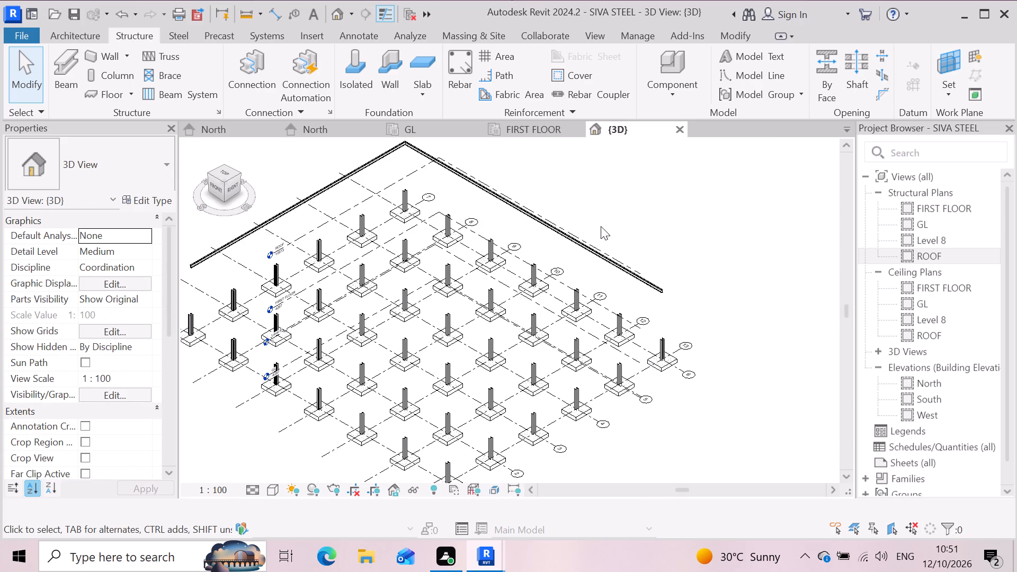
key("ctrl+z")
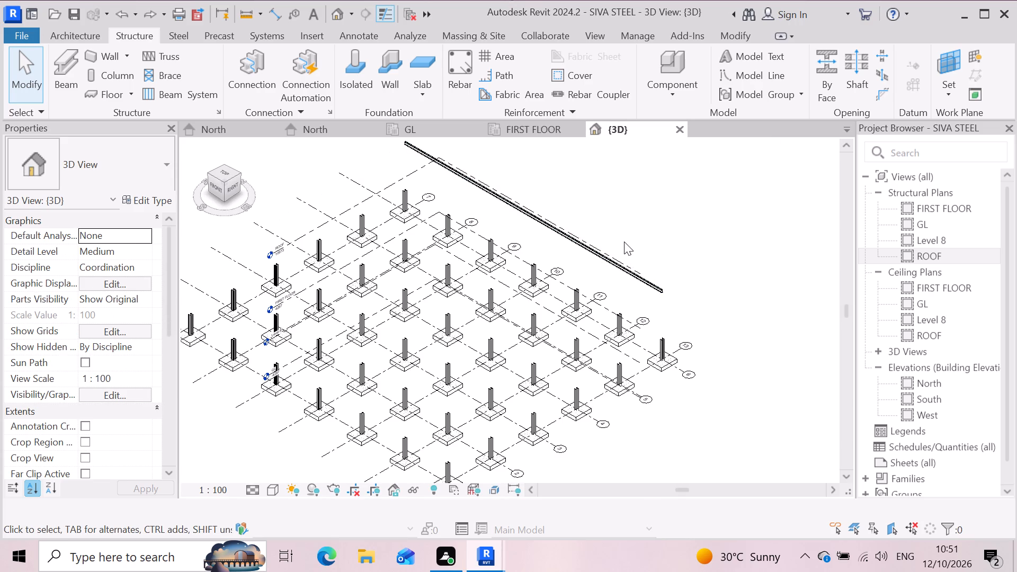
key("ctrl+z")
key("z")
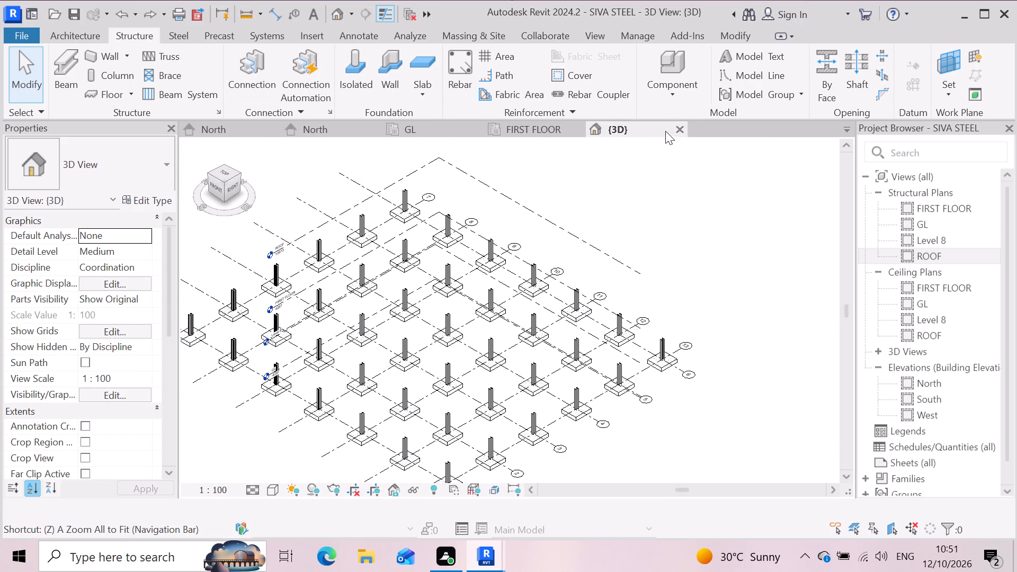
left_click(678, 126)
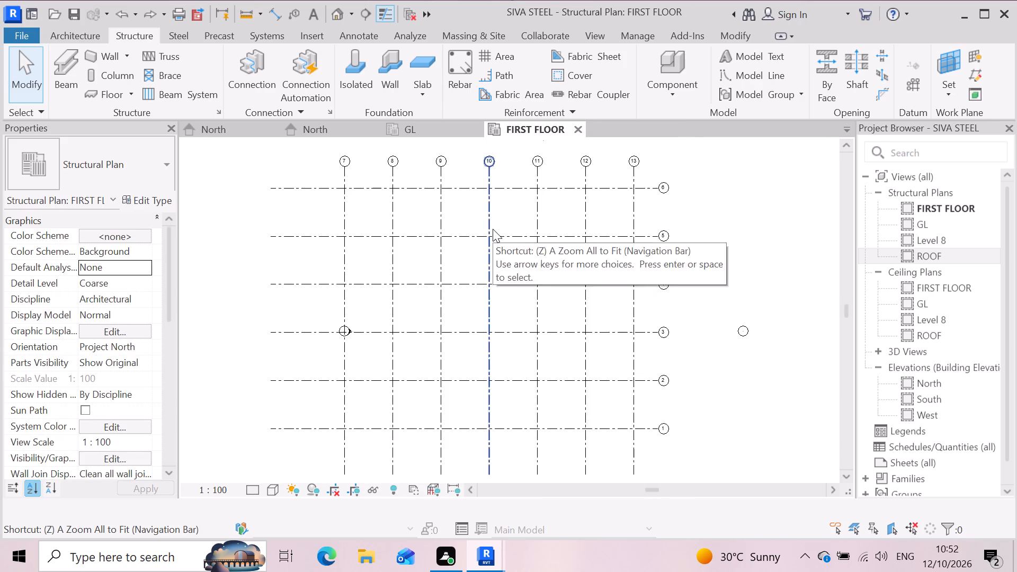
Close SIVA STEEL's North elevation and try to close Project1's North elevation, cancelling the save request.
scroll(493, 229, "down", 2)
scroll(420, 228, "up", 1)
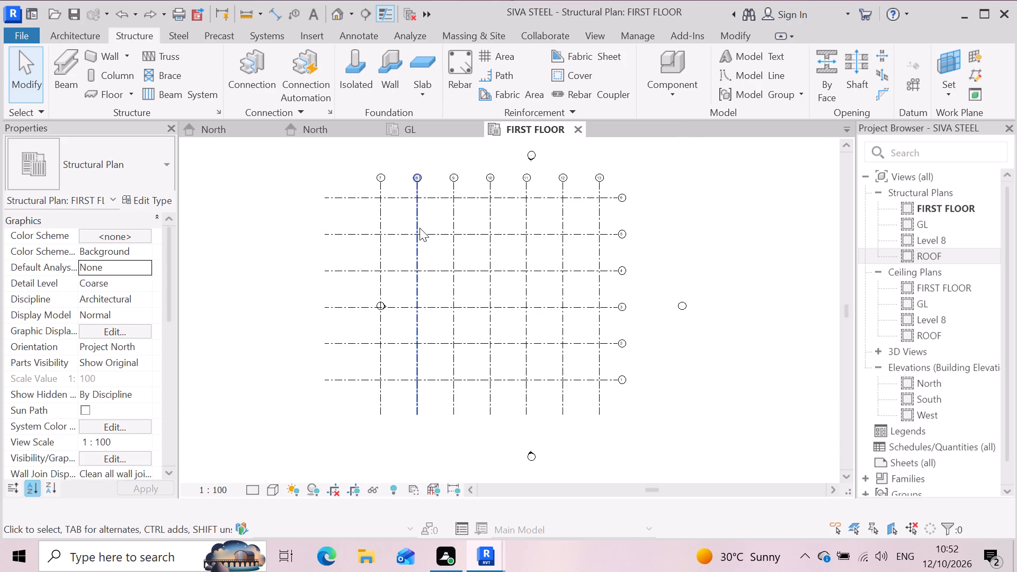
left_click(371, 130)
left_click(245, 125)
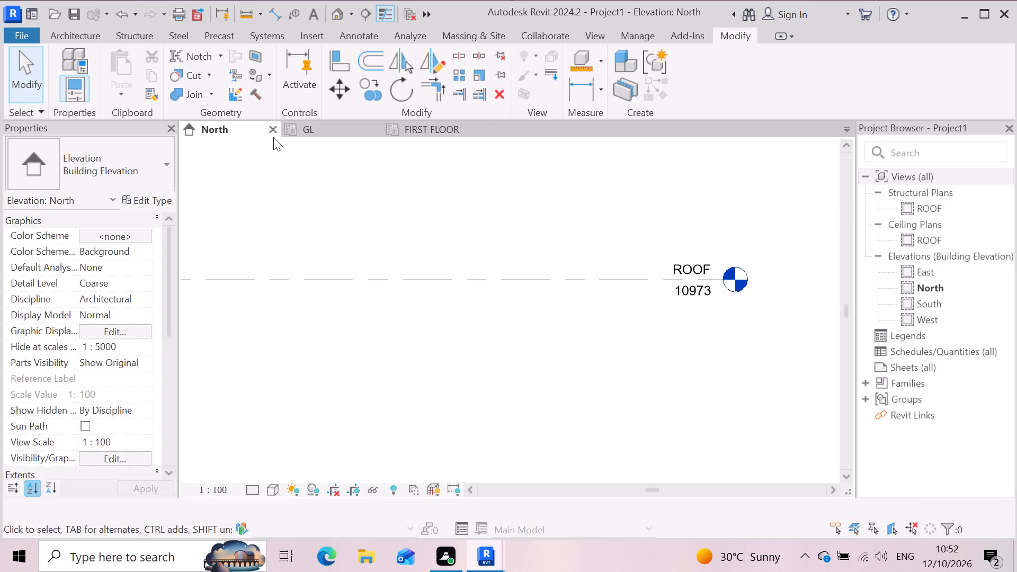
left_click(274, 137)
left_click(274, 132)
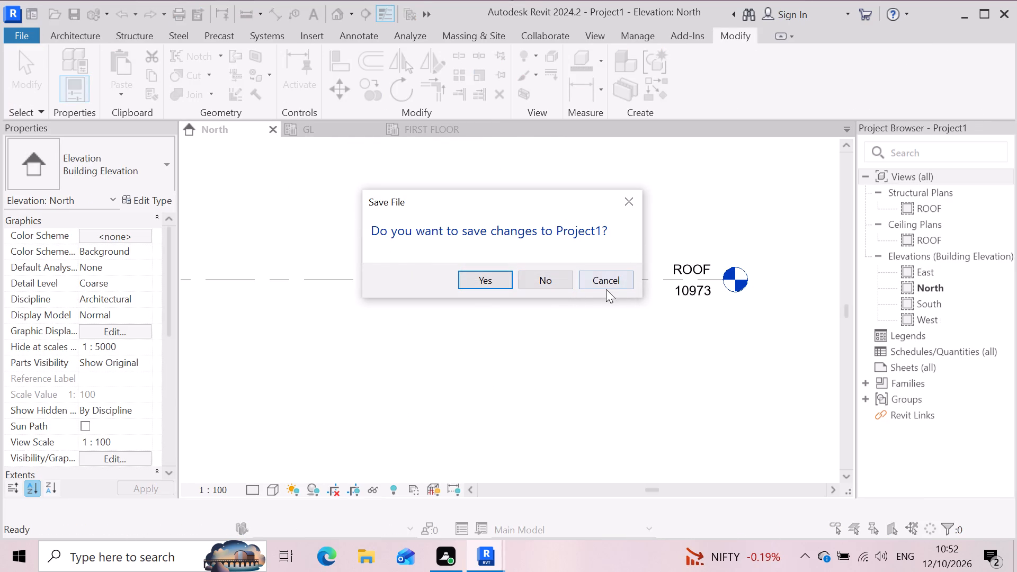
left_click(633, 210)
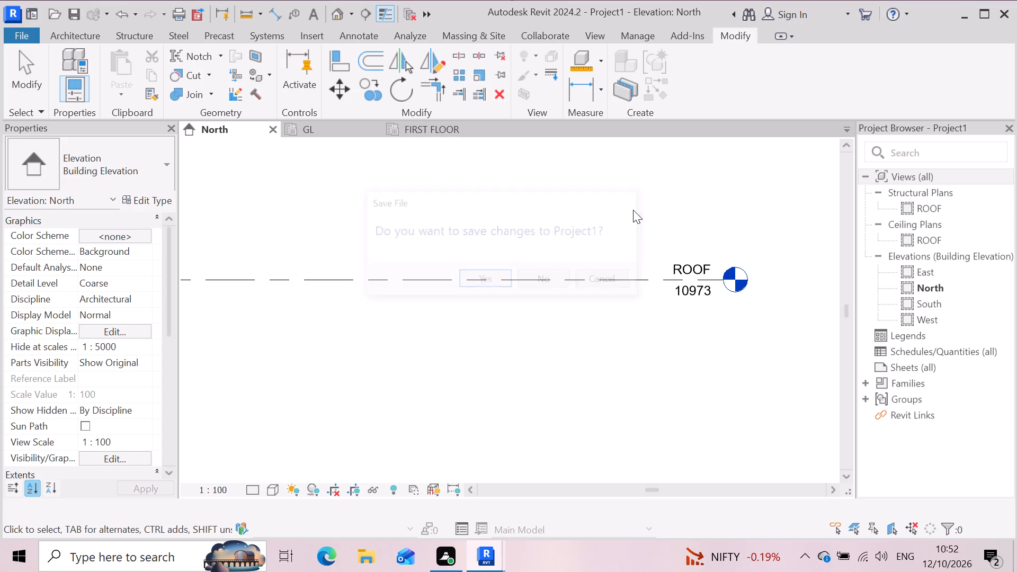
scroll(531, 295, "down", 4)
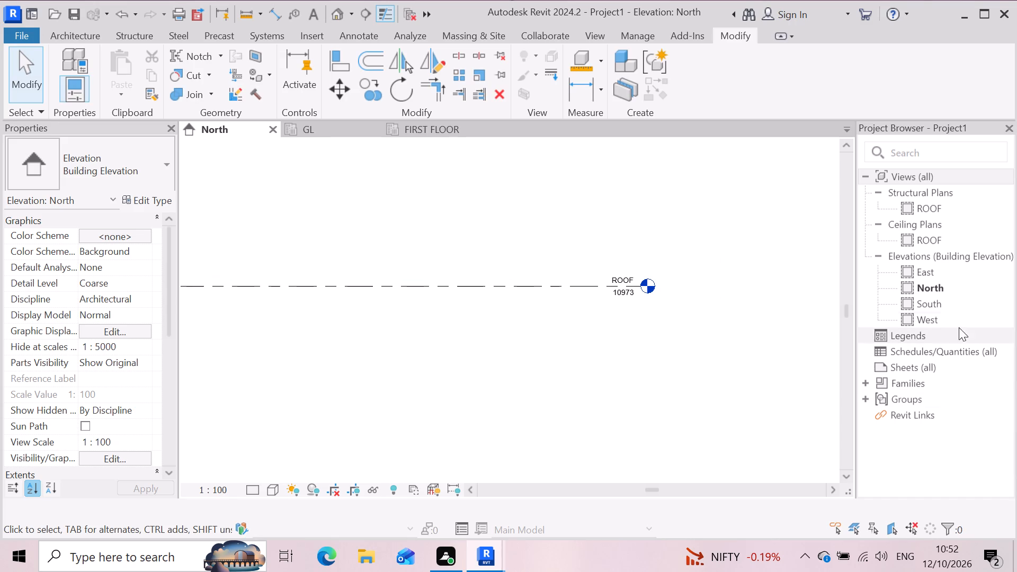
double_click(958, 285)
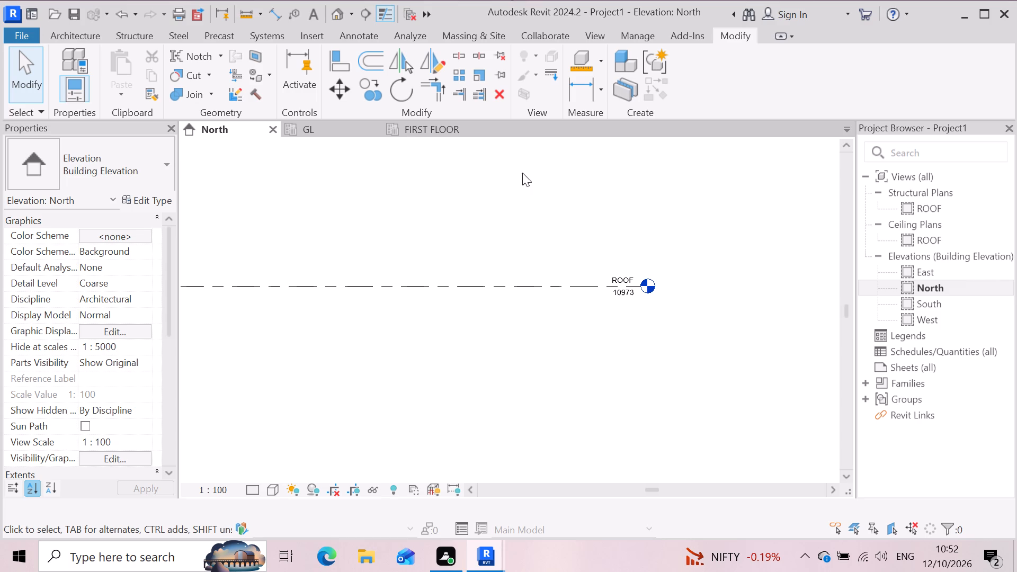
Compare the grid and column layout across the GL, FIRST FLOOR and ROOF structural plans.
left_click(323, 132)
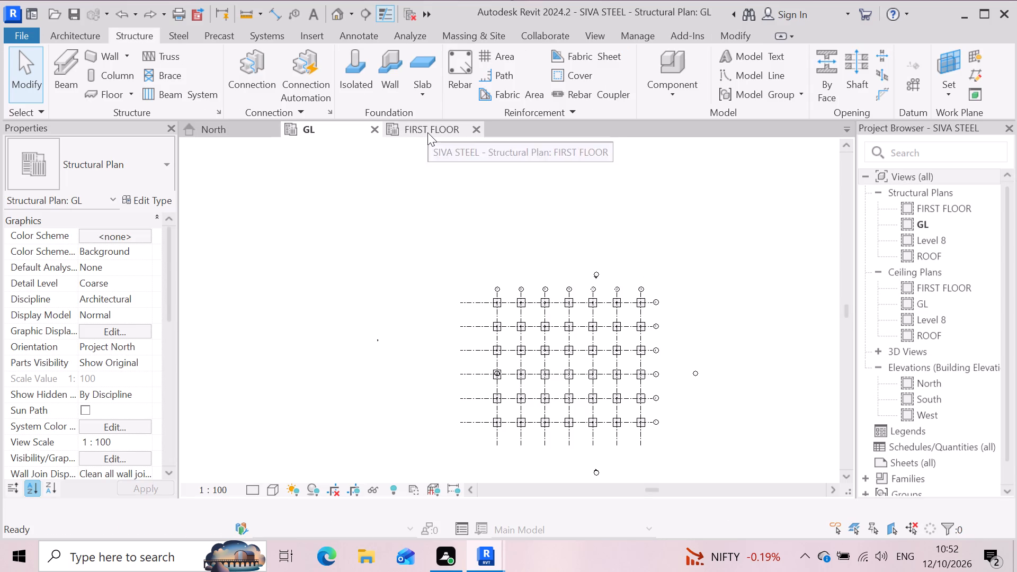
left_click(427, 132)
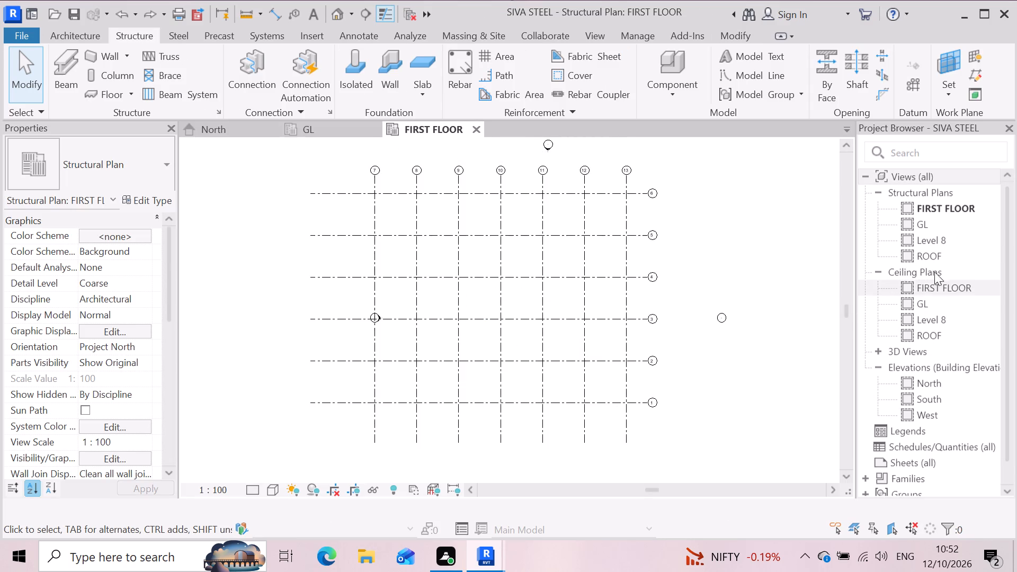
left_click(936, 258)
left_click(936, 258)
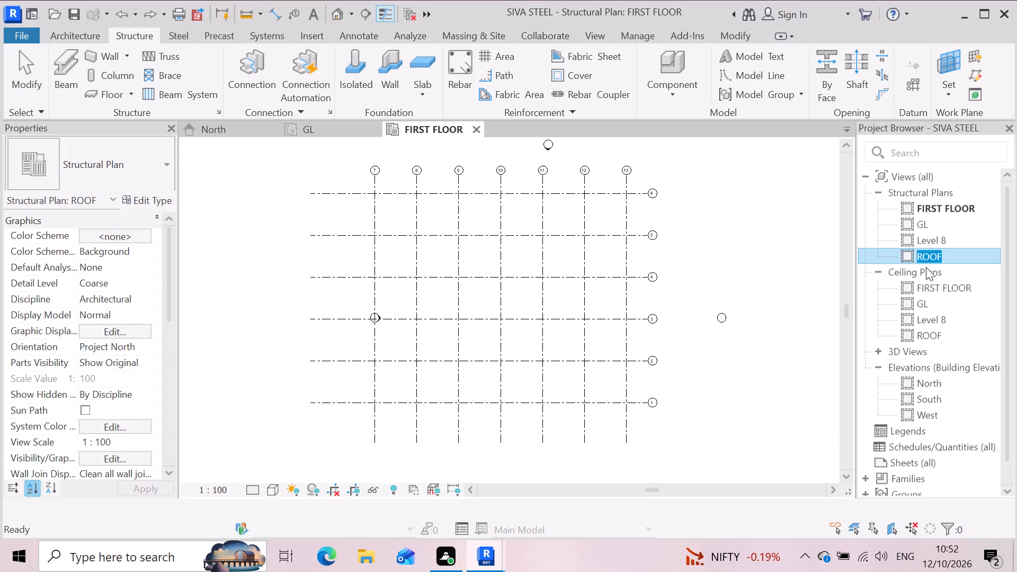
left_click(933, 206)
double_click(933, 206)
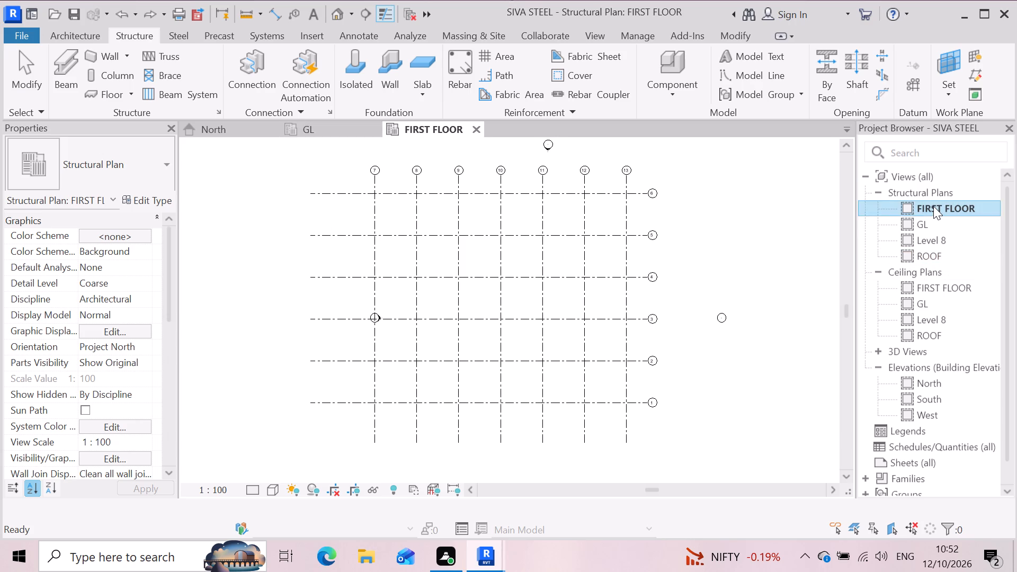
double_click(933, 206)
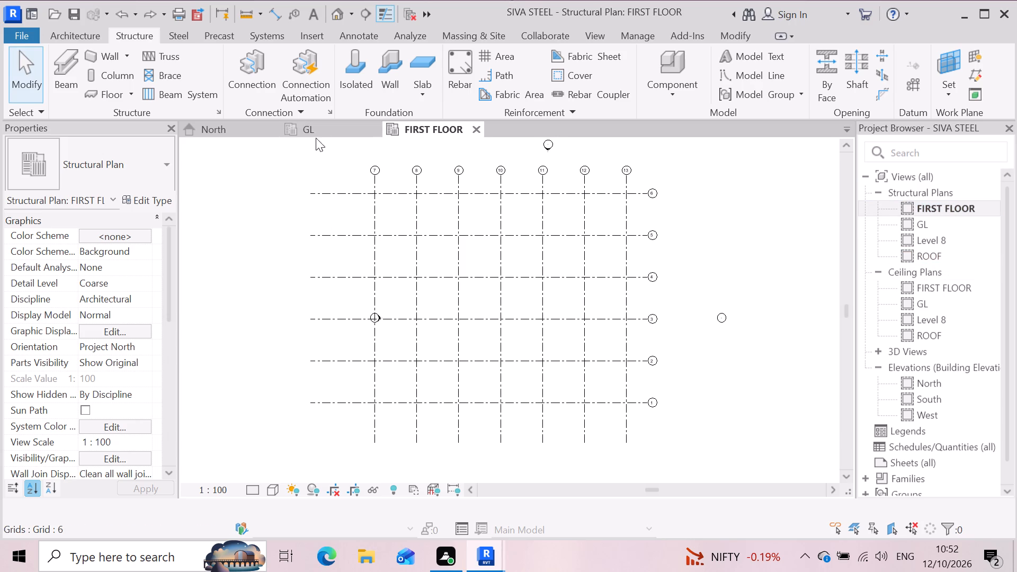
left_click(328, 128)
scroll(434, 273, "down", 2)
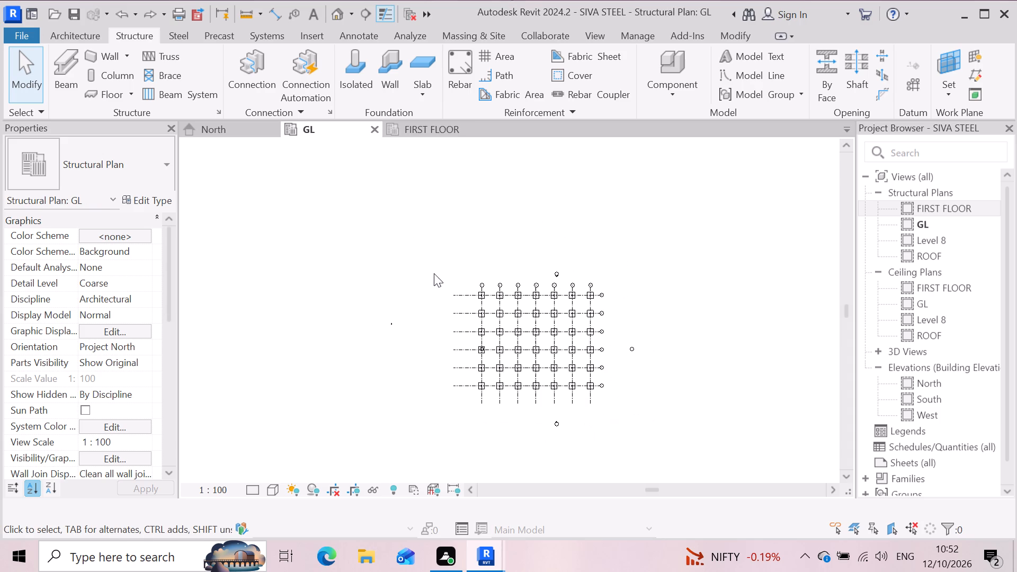
scroll(512, 418, "up", 2)
scroll(568, 389, "up", 3)
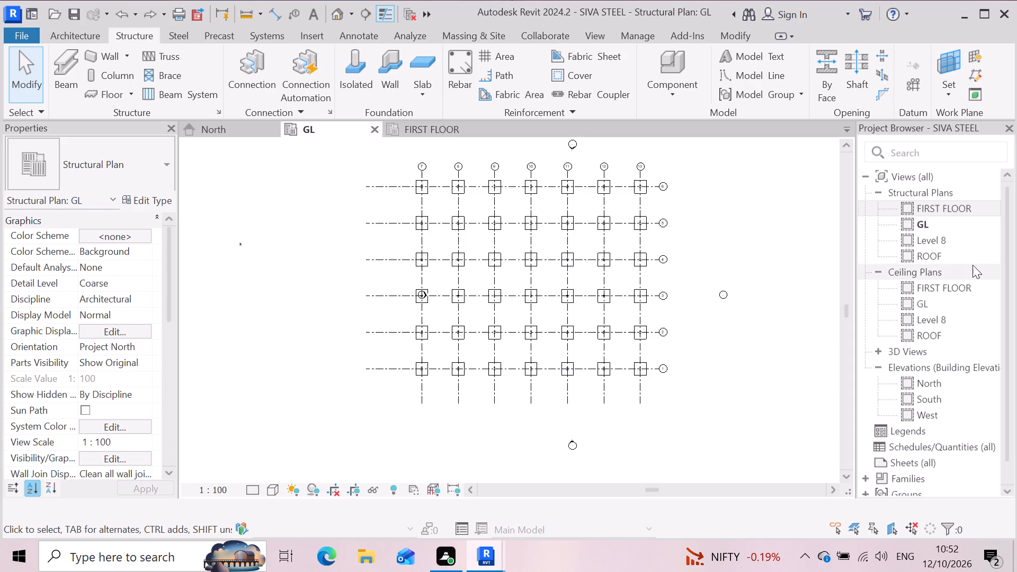
triple_click(945, 254)
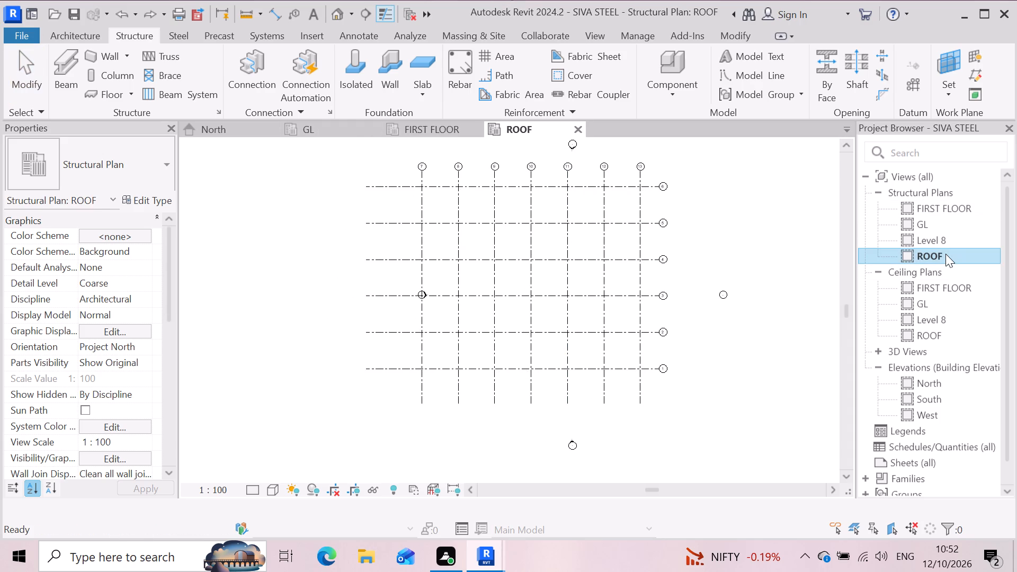
double_click(949, 204)
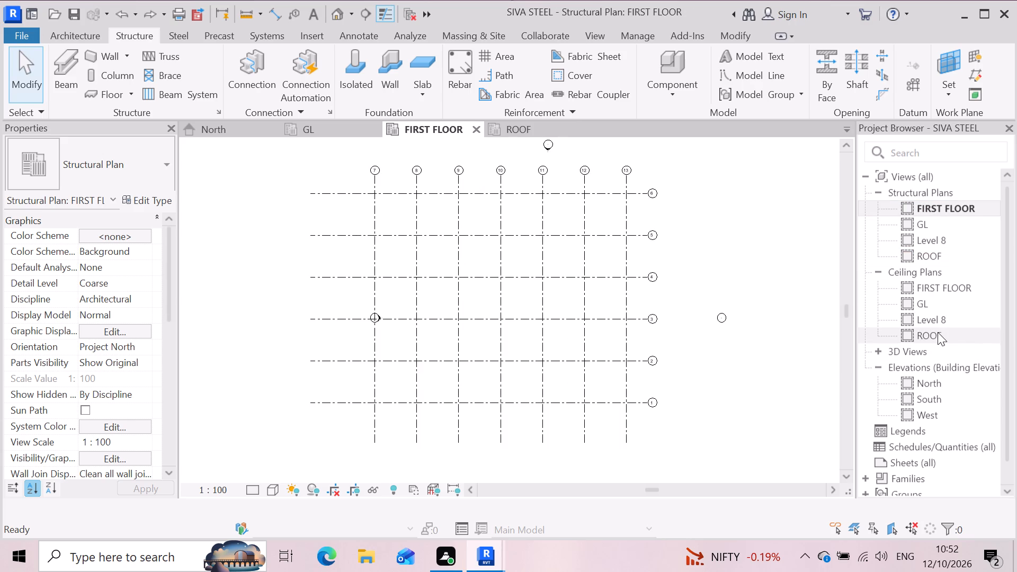
Examine in SIVA STEEL's North elevation how the level lines extend relative to grids 13 to 7 and the columns.
triple_click(942, 388)
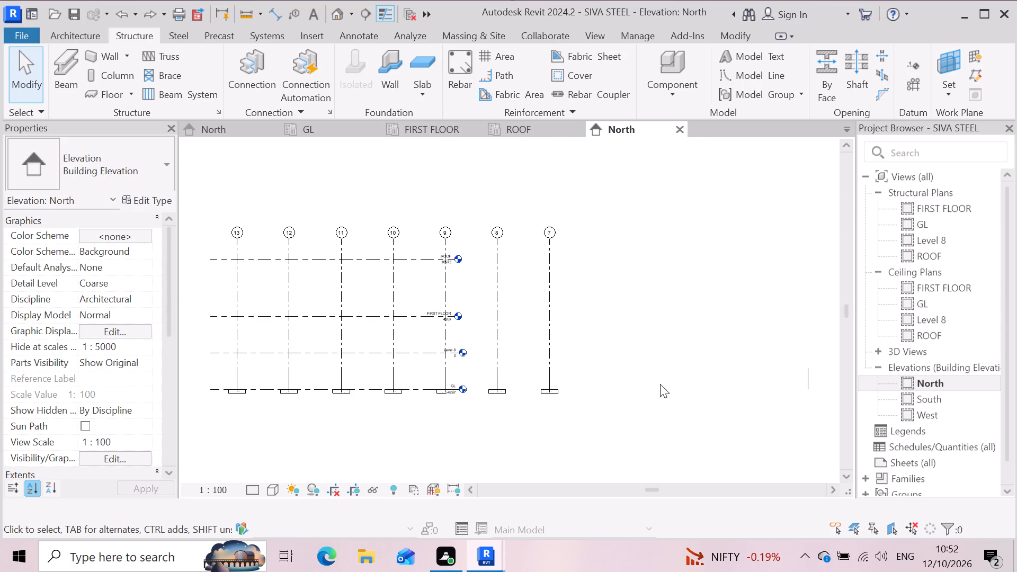
scroll(694, 371, "down", 3)
scroll(523, 359, "up", 3)
scroll(558, 328, "up", 3)
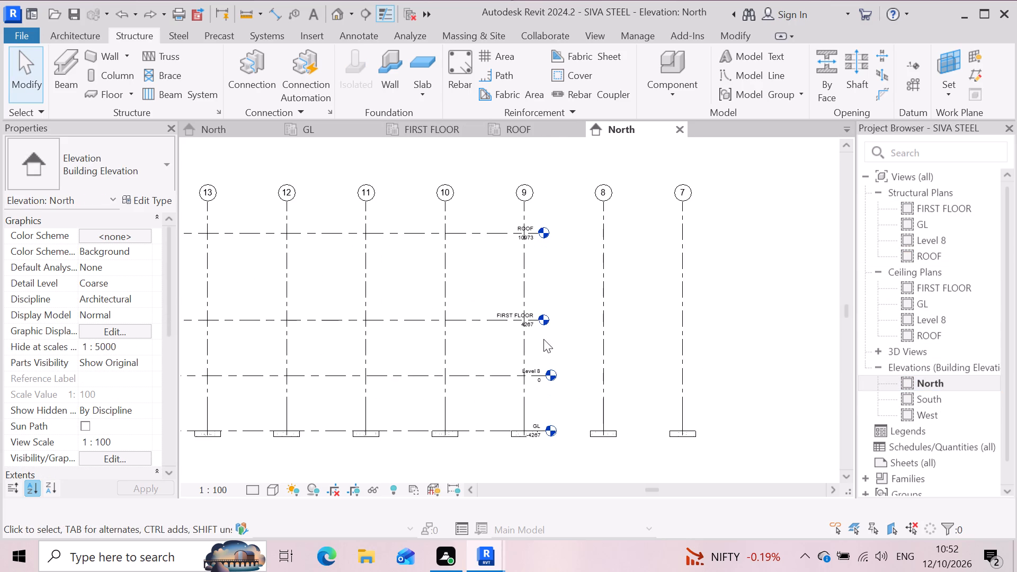
scroll(595, 286, "down", 2)
scroll(575, 408, "up", 5)
scroll(585, 391, "down", 5)
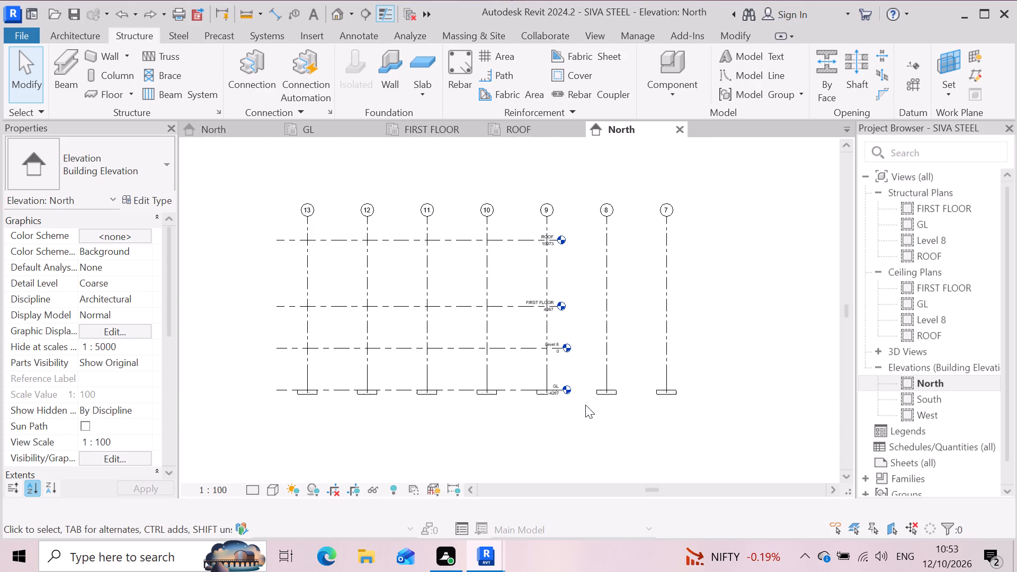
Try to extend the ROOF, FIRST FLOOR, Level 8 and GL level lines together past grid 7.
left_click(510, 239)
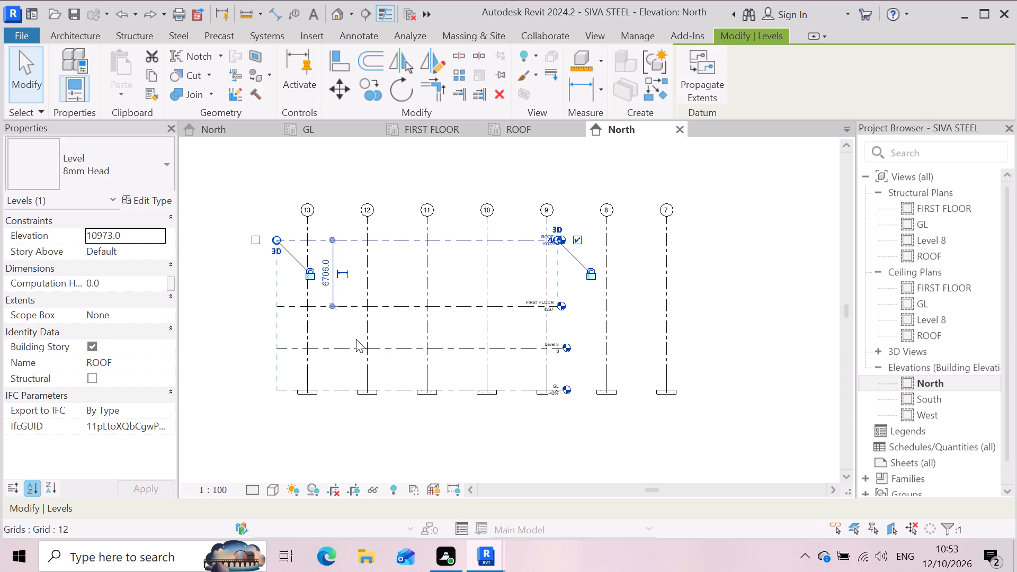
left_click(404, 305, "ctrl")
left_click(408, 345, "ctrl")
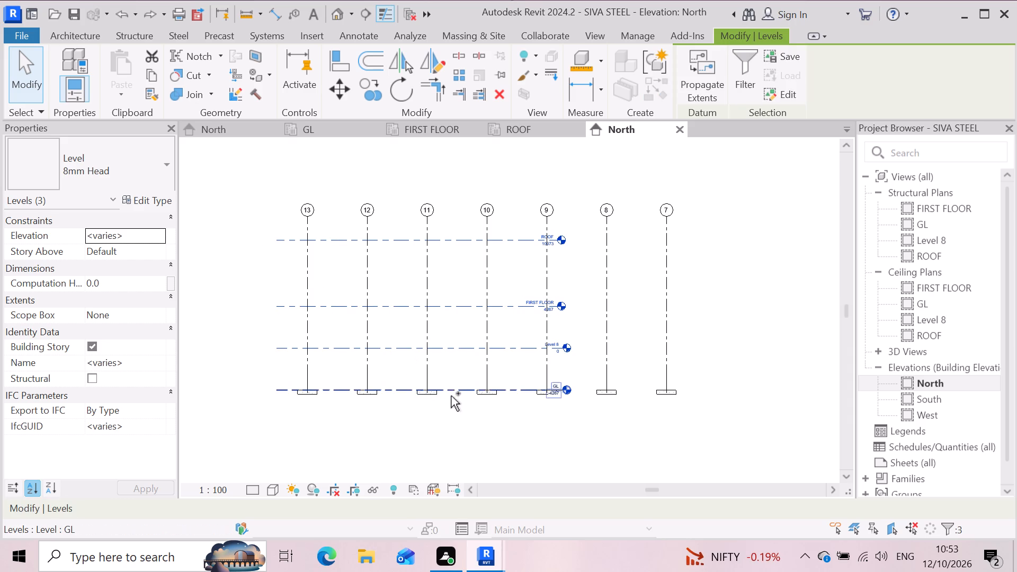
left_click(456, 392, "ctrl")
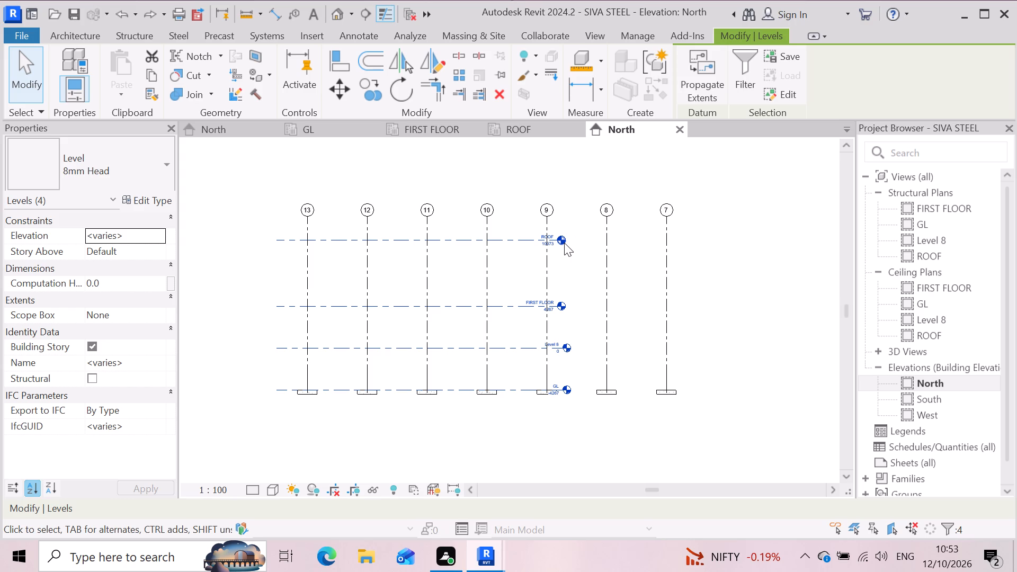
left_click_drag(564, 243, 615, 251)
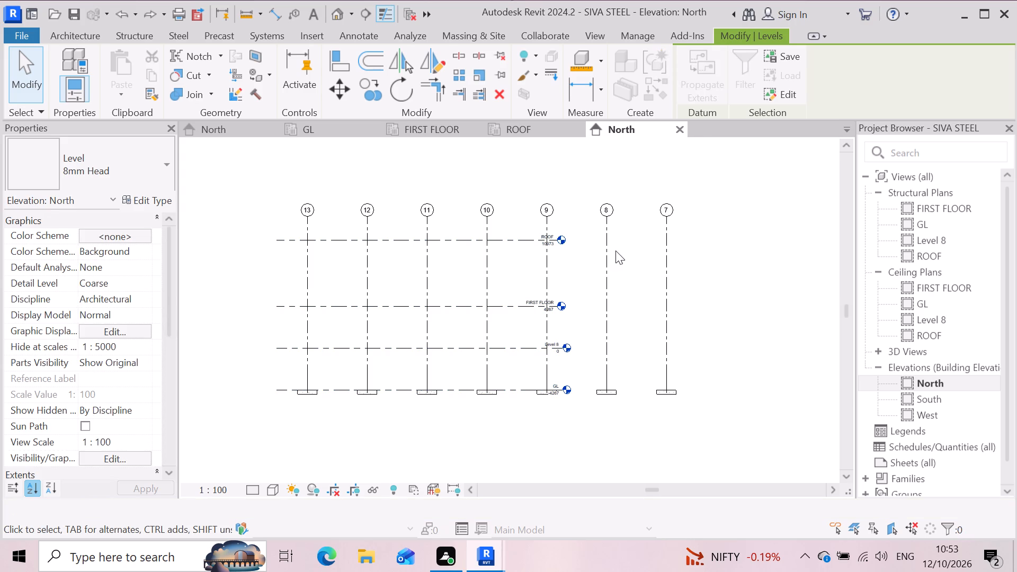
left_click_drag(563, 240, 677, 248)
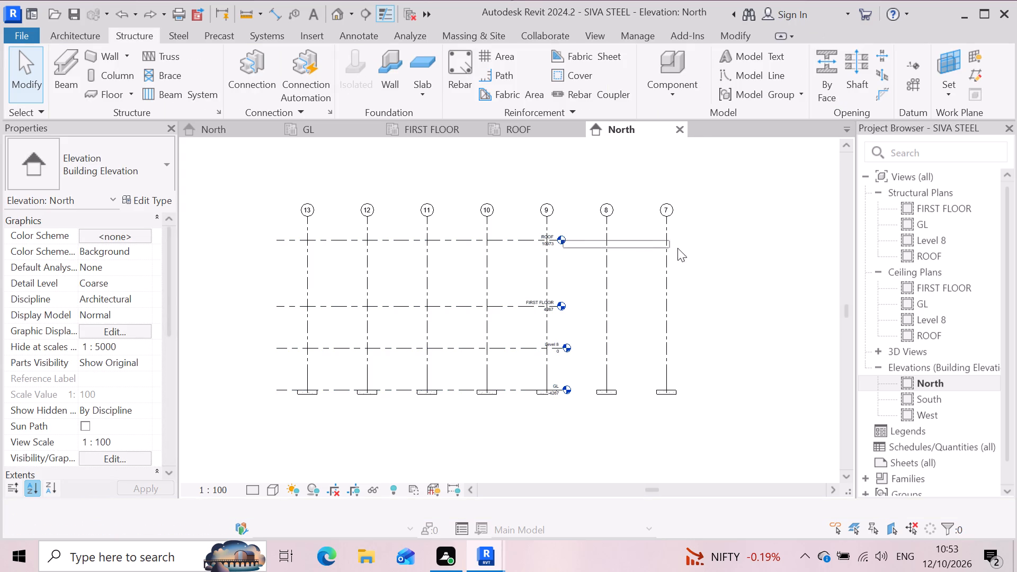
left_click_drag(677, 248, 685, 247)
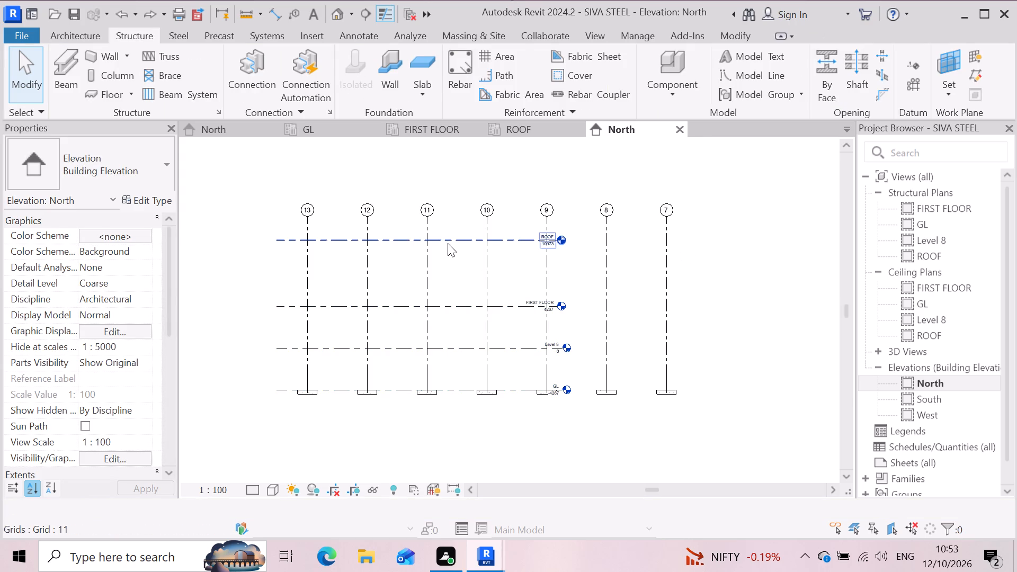
Extend the aligned ROOF and FIRST FLOOR level lines from near grid 9 to just beyond grid 7.
left_click(448, 243)
left_click_drag(560, 240, 662, 252)
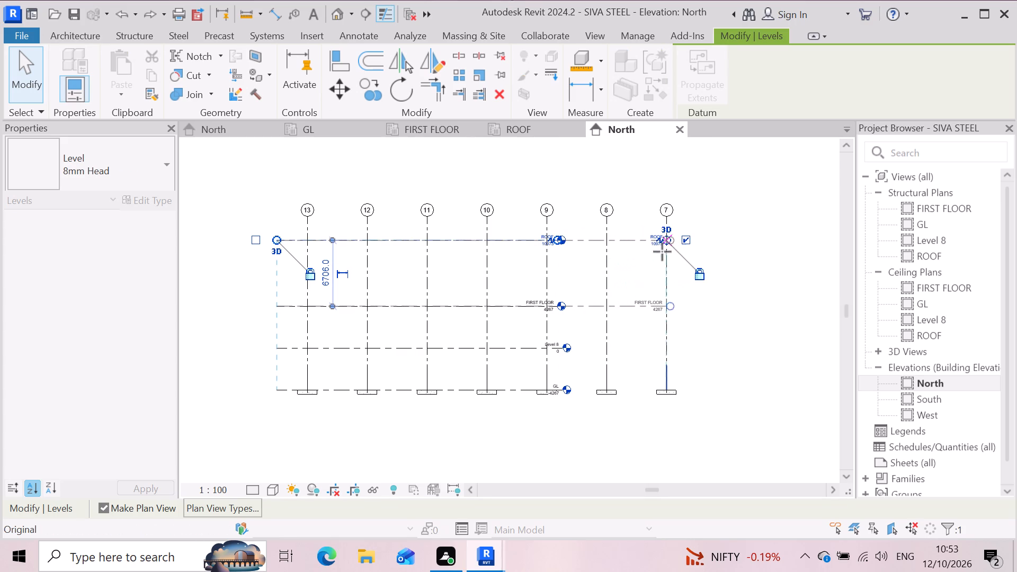
left_click_drag(662, 252, 682, 252)
left_click(682, 252)
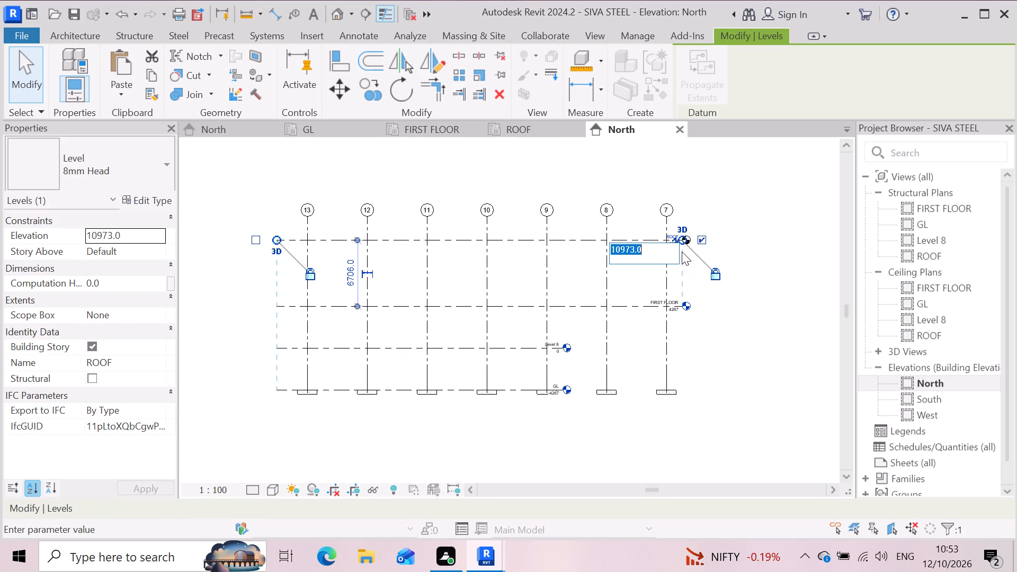
left_click(746, 383)
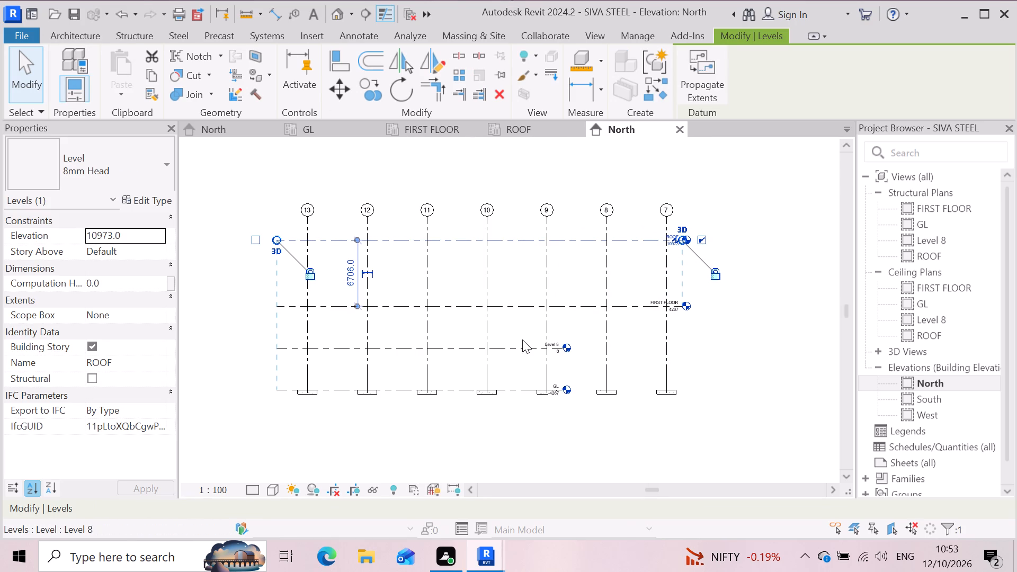
Extend the aligned Level 8 and GL level lines past grid 7, in line with the ROOF and FIRST FLOOR level ends.
left_click(521, 346)
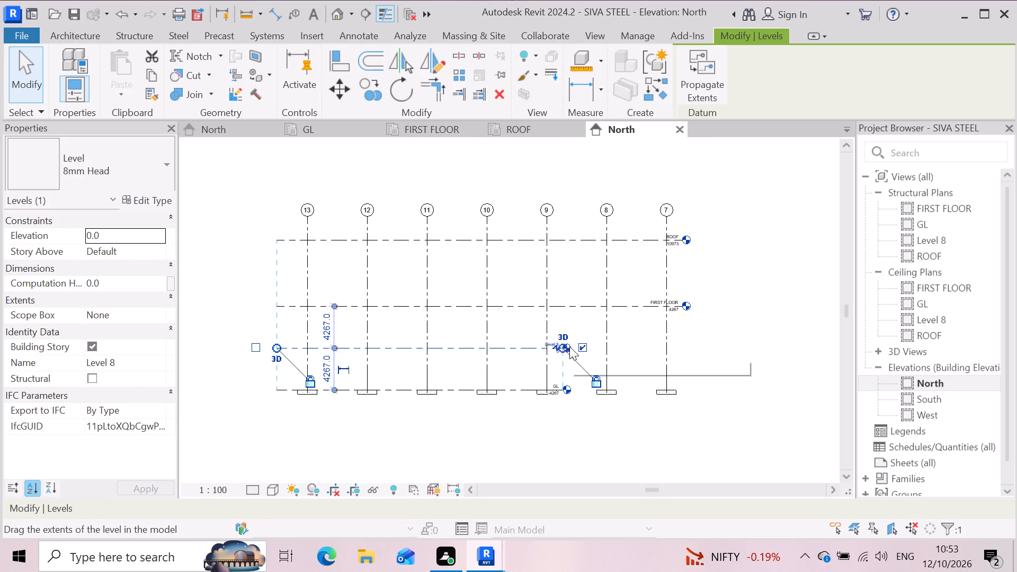
left_click_drag(569, 346, 673, 335)
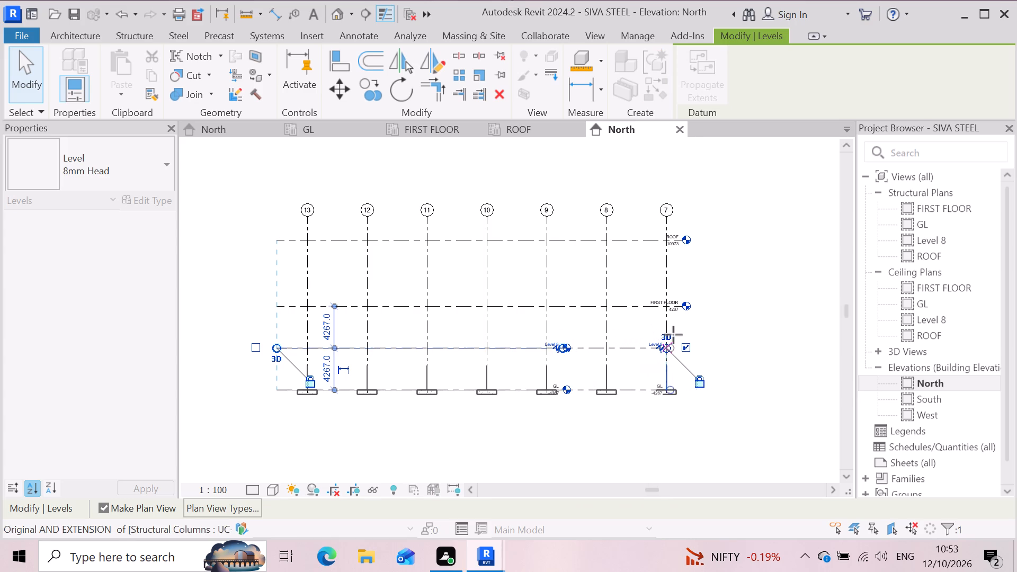
left_click_drag(673, 335, 682, 337)
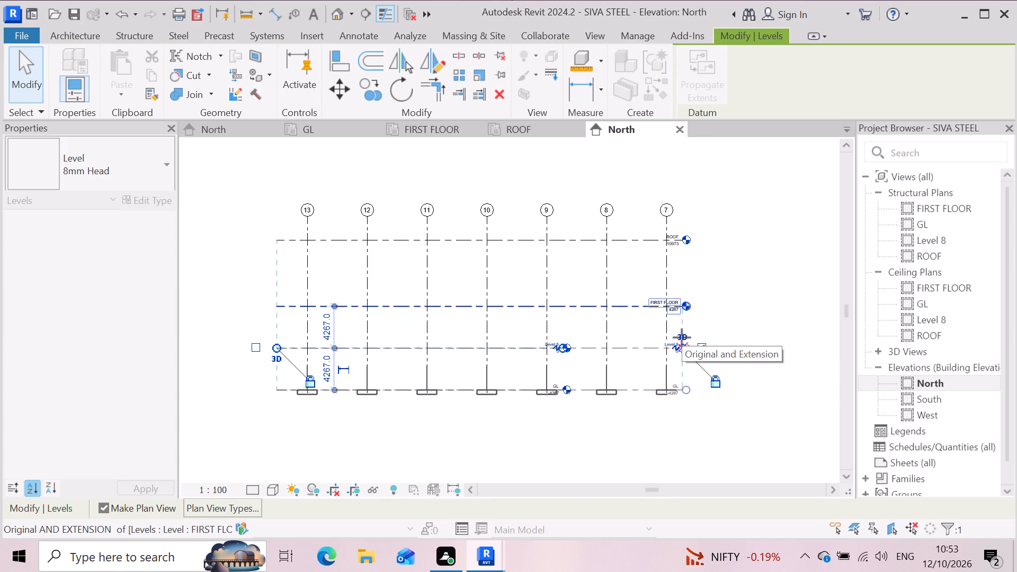
left_click_drag(682, 337, 686, 338)
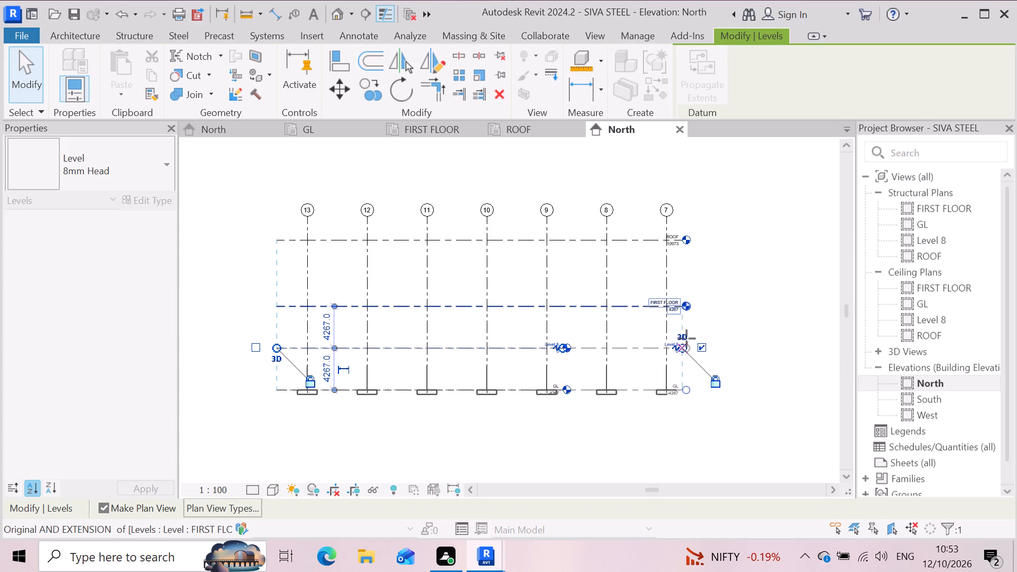
left_click_drag(686, 338, 689, 339)
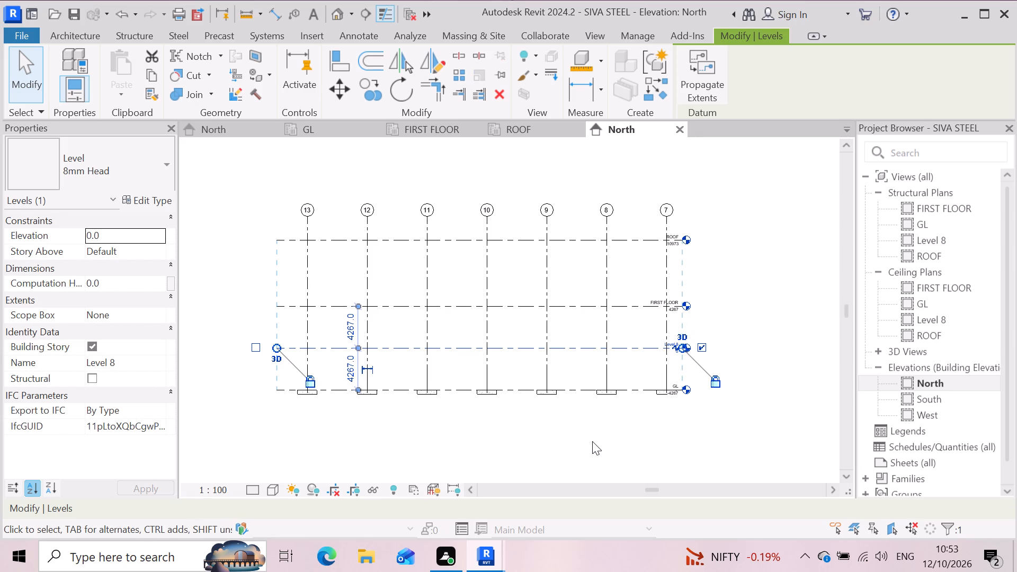
key("Escape")
Open the Level 8 structural plan and save the project.
scroll(405, 425, "down", 2)
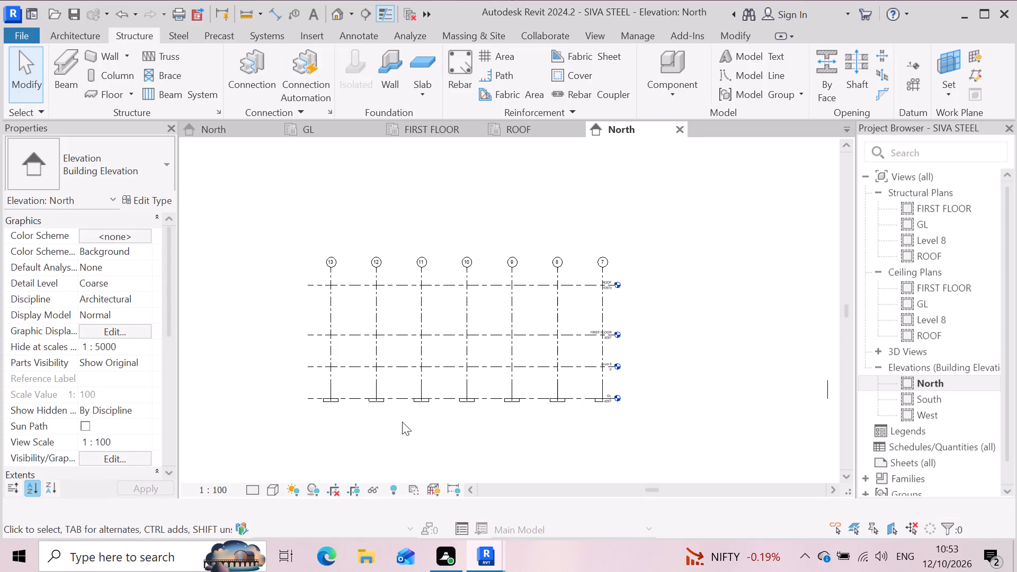
scroll(400, 425, "up", 3)
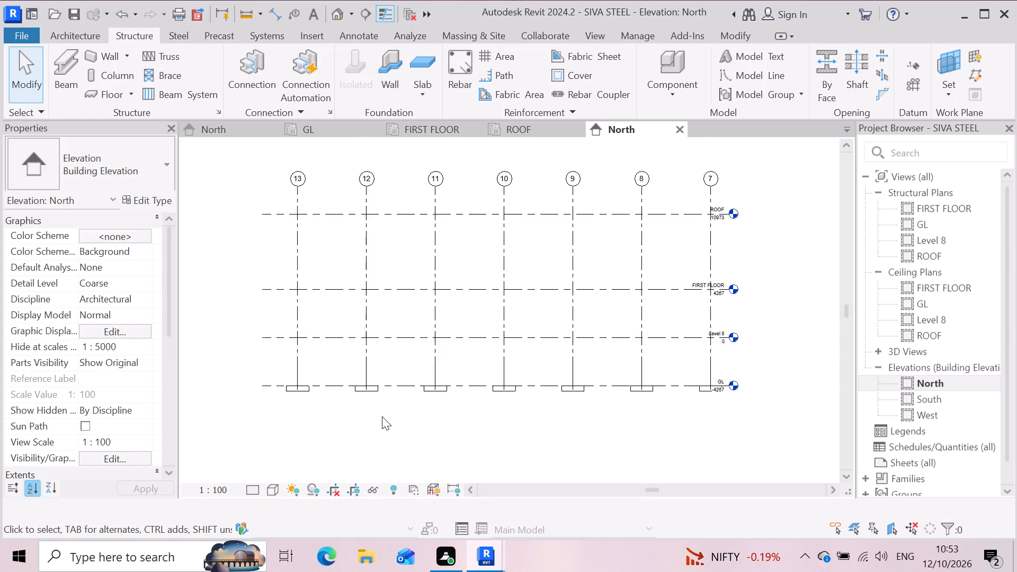
scroll(382, 416, "up", 1)
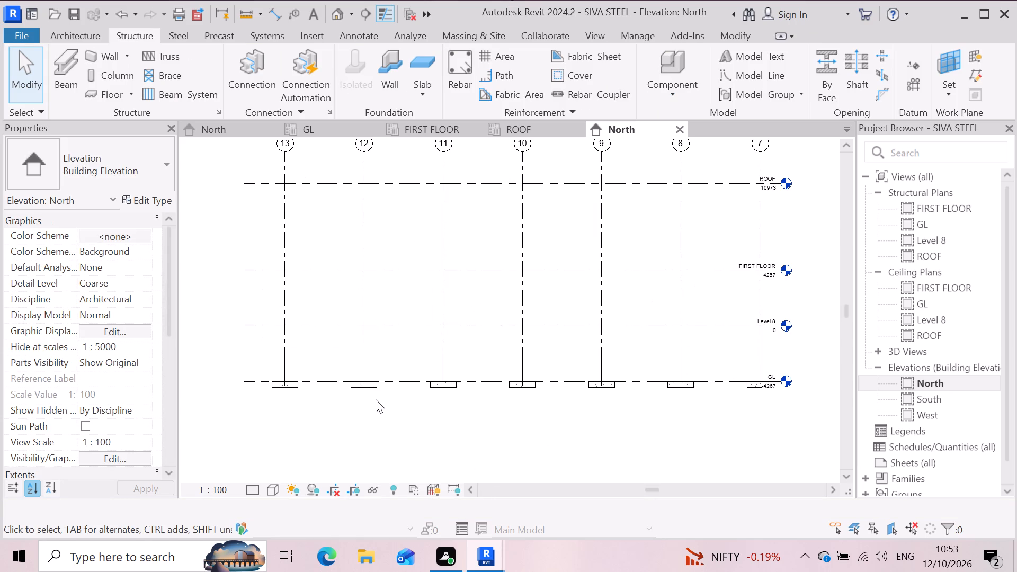
scroll(360, 408, "down", 1)
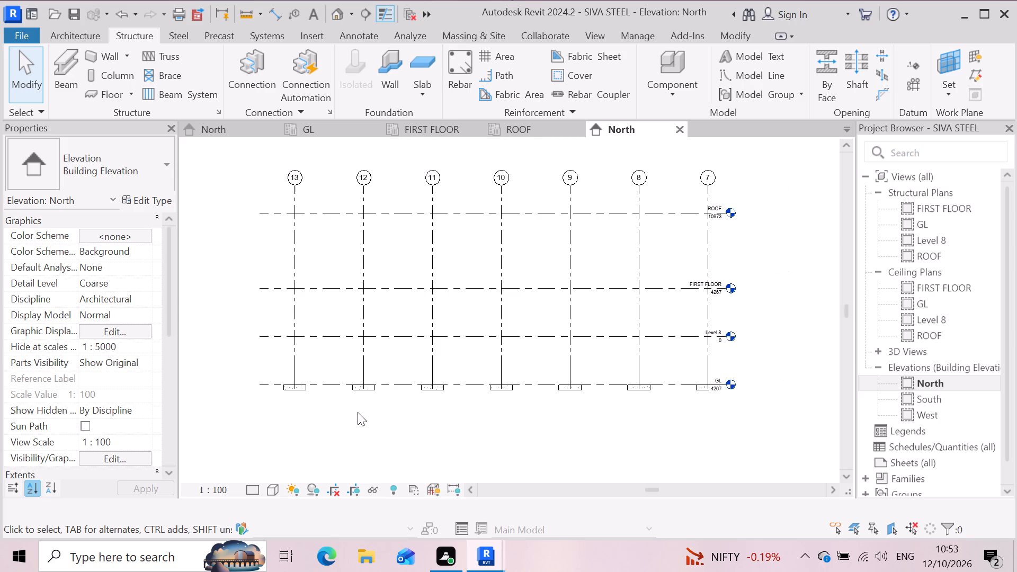
scroll(666, 388, "up", 2)
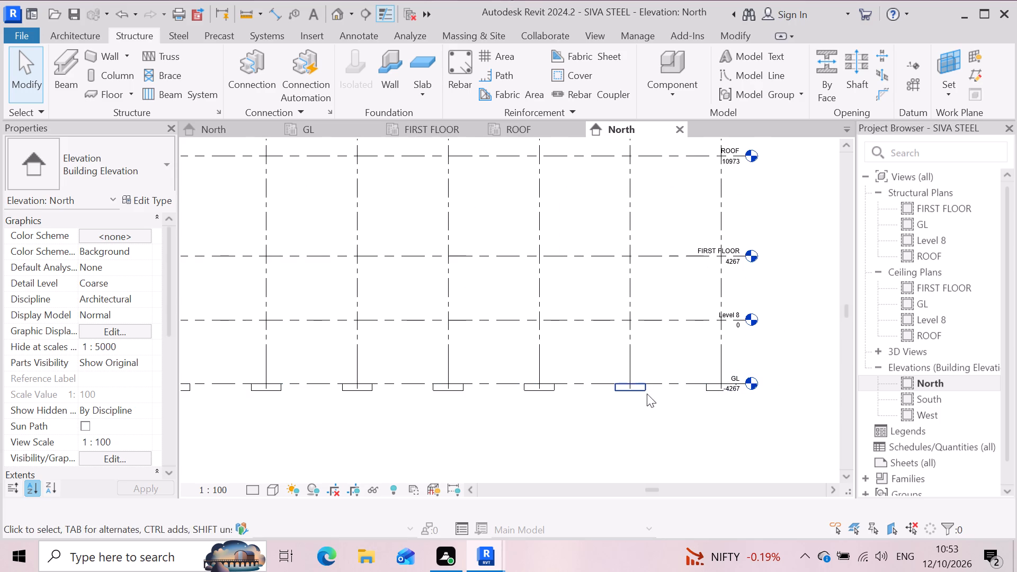
left_click(664, 323)
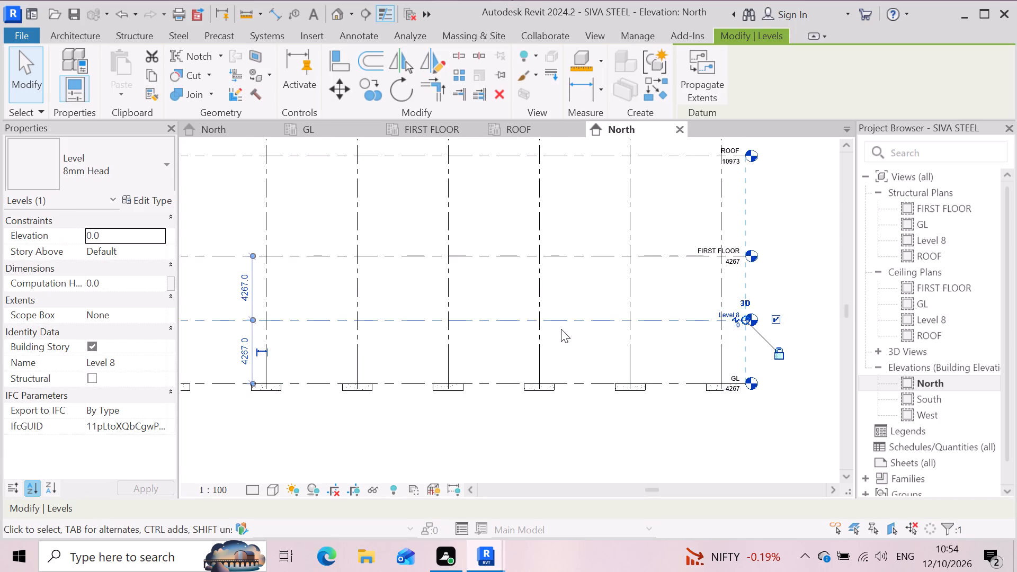
double_click(935, 240)
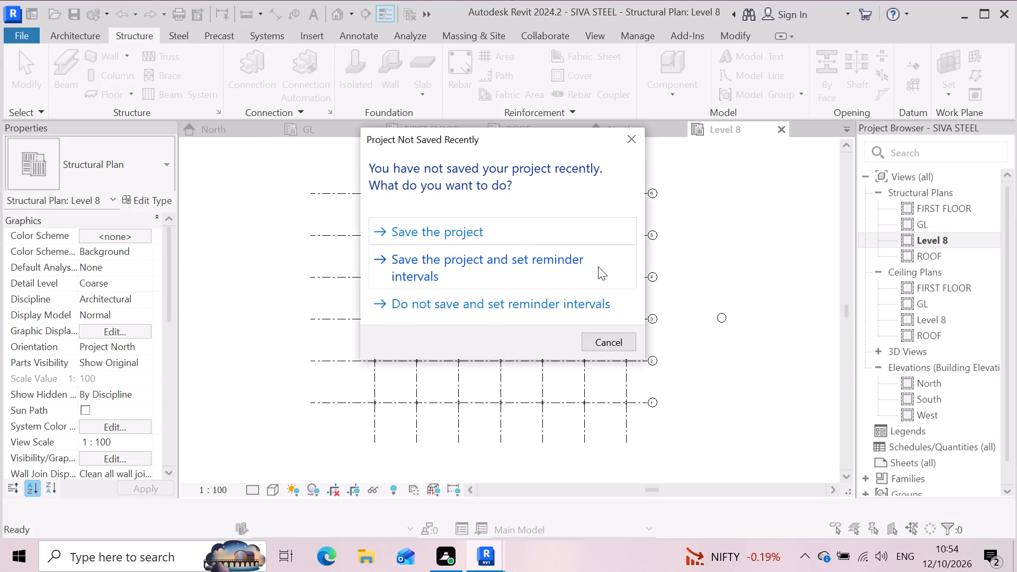
left_click(592, 231)
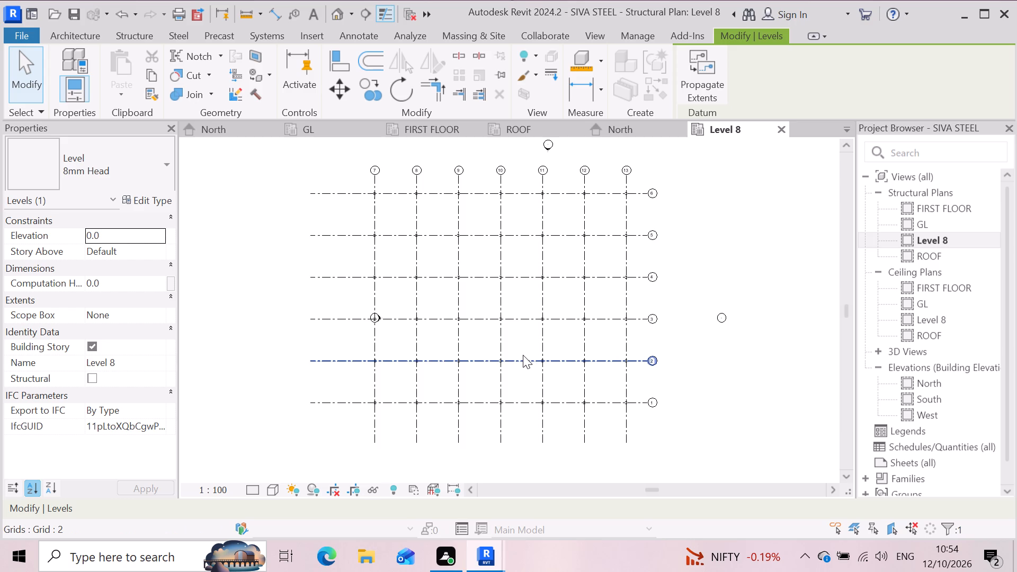
Delete the Level 8 structural plan view from the project.
right_click(935, 237)
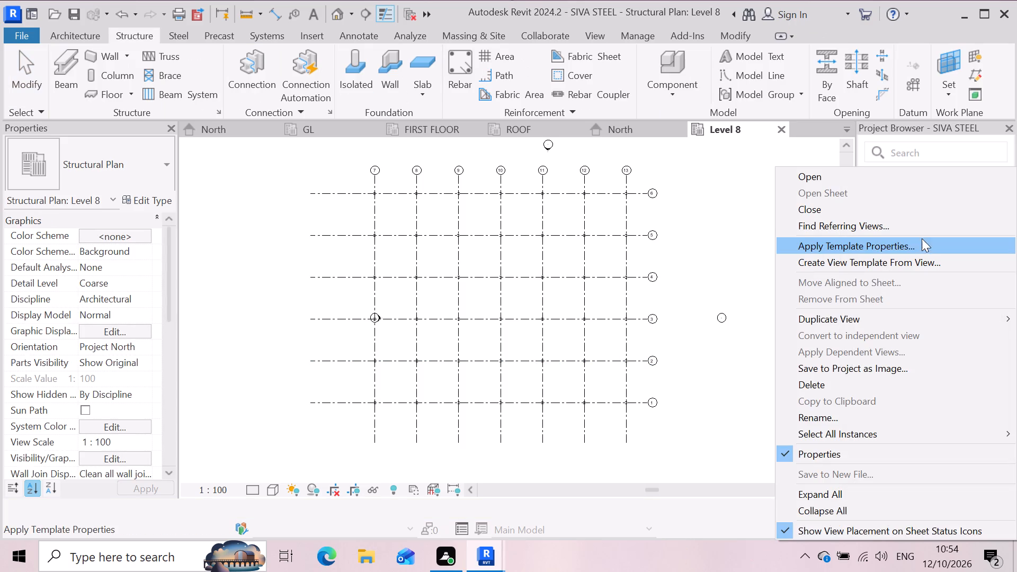
left_click(838, 386)
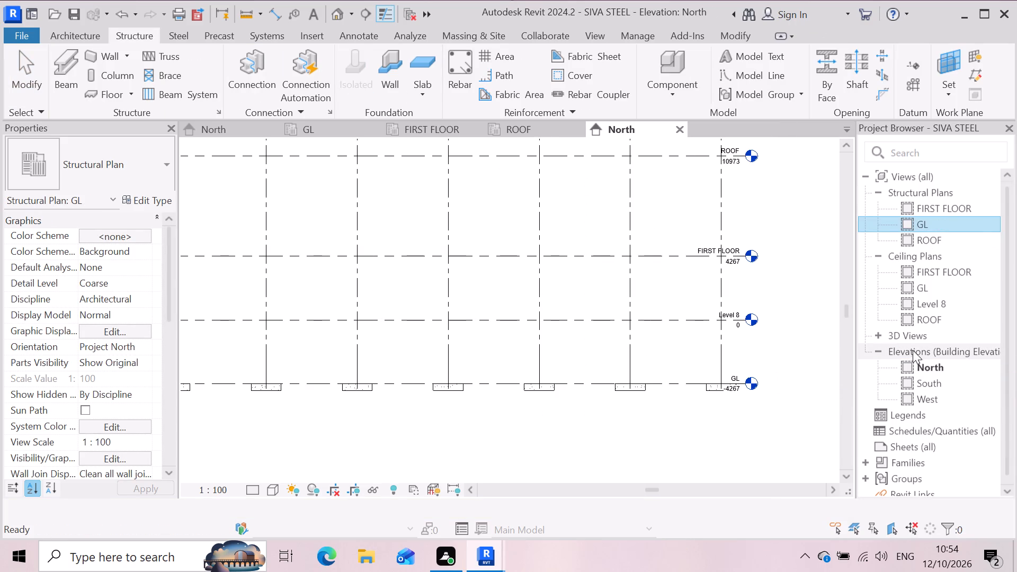
Delete the Level 8 level line in the North elevation together with its ceiling plan.
scroll(692, 388, "down", 1)
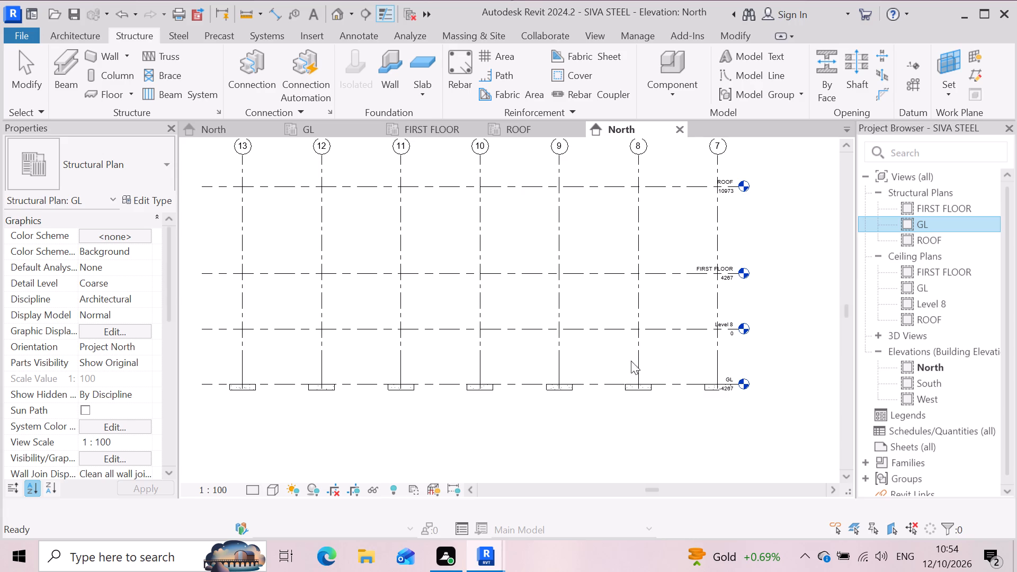
scroll(639, 388, "up", 1)
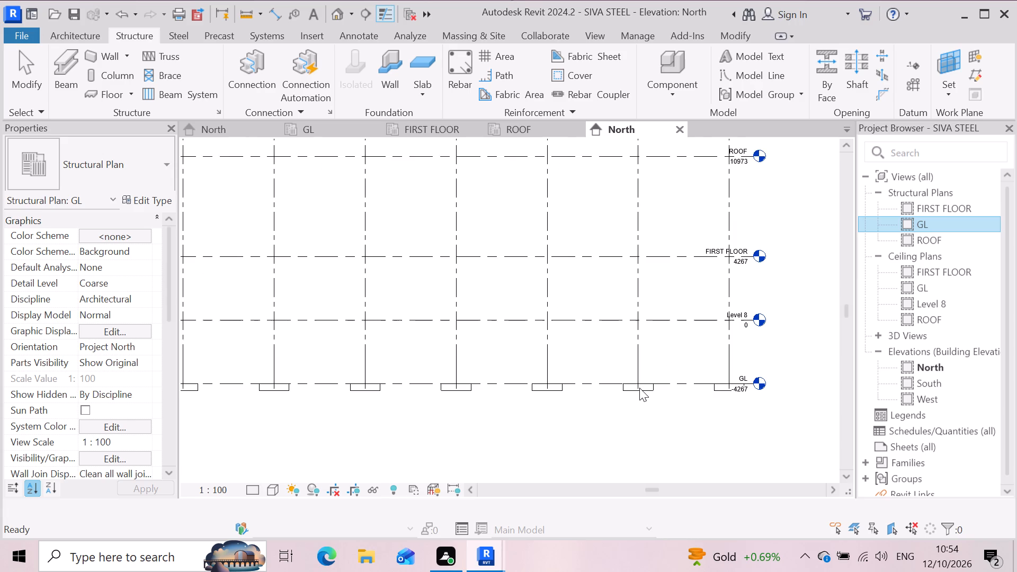
left_click(679, 320)
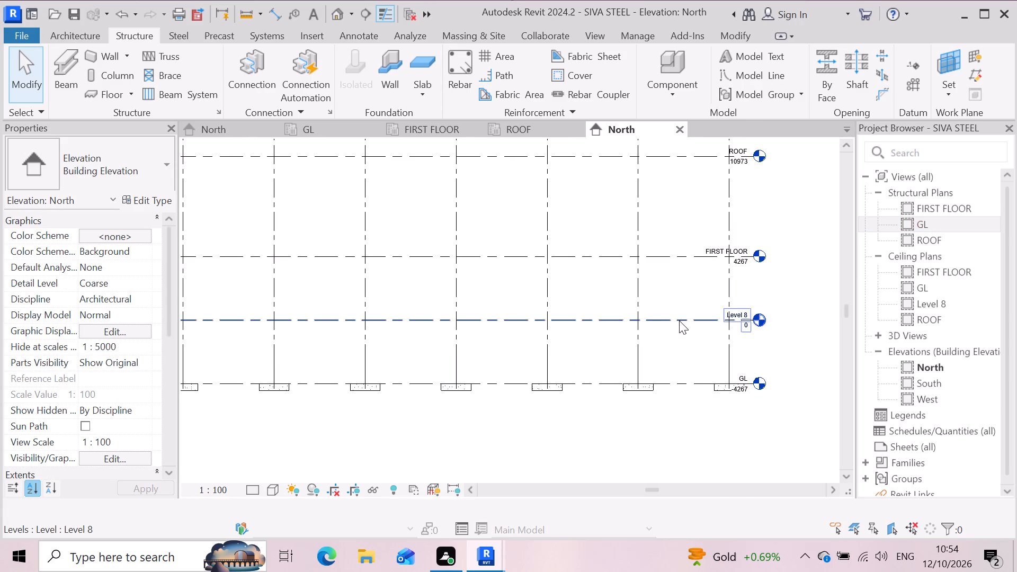
right_click(679, 320)
left_click(739, 351)
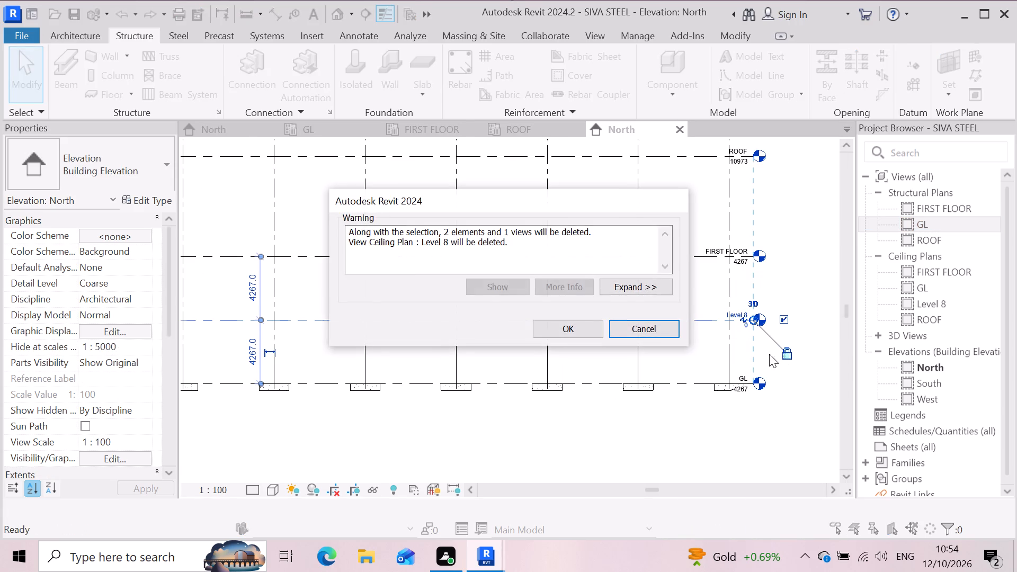
left_click(587, 332)
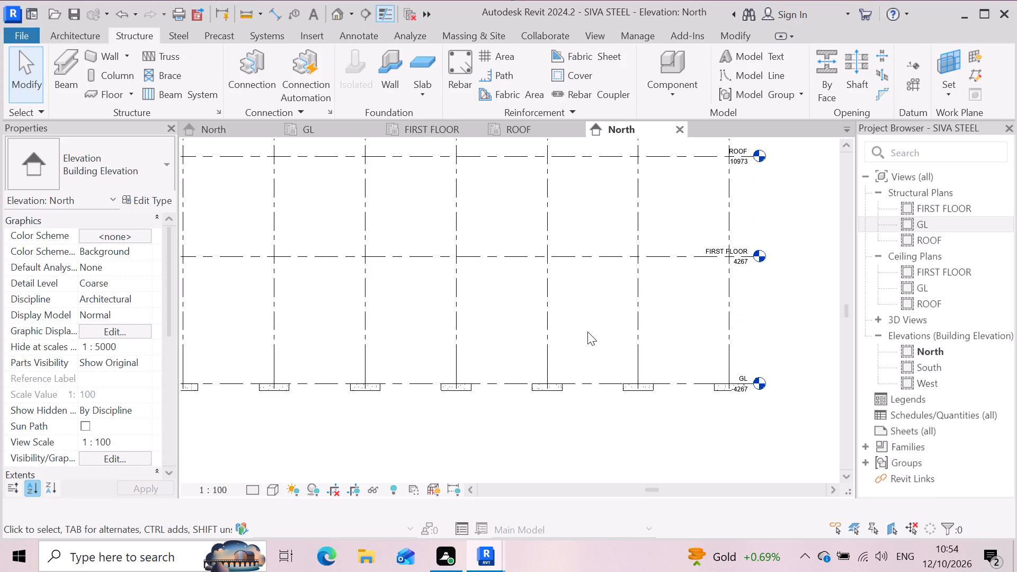
Examine the ROOF, FIRST FLOOR and GL level lines against grids 13 to 7 and the columns in the North elevation.
scroll(694, 377, "down", 3)
scroll(666, 391, "up", 1)
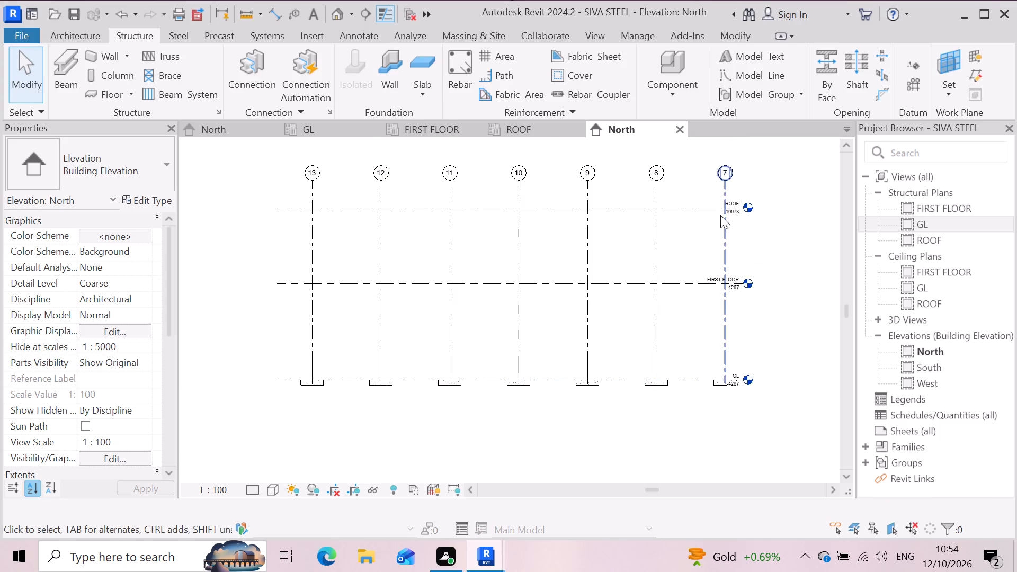
scroll(513, 332, "down", 1)
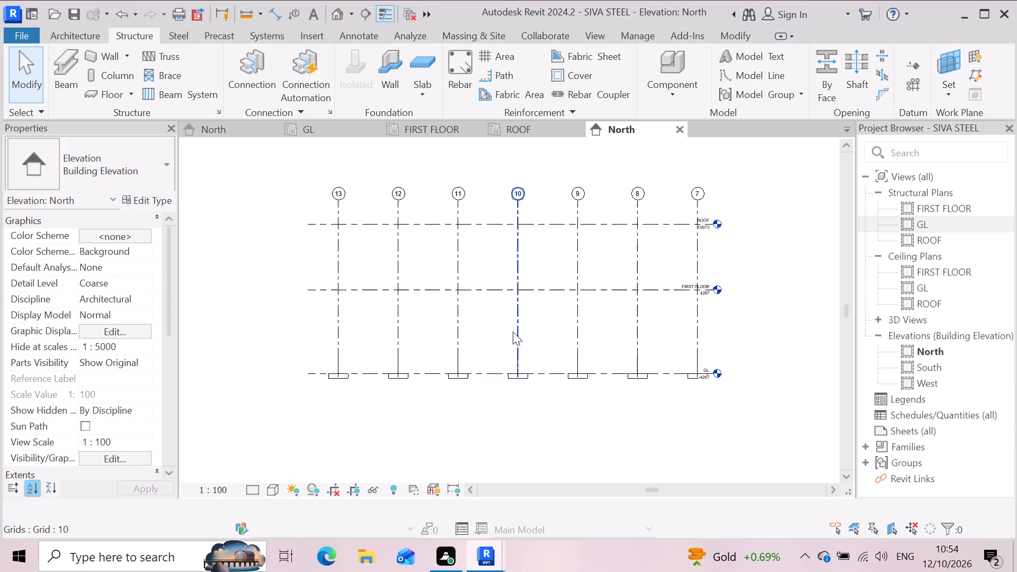
scroll(493, 338, "down", 2)
scroll(493, 338, "up", 1)
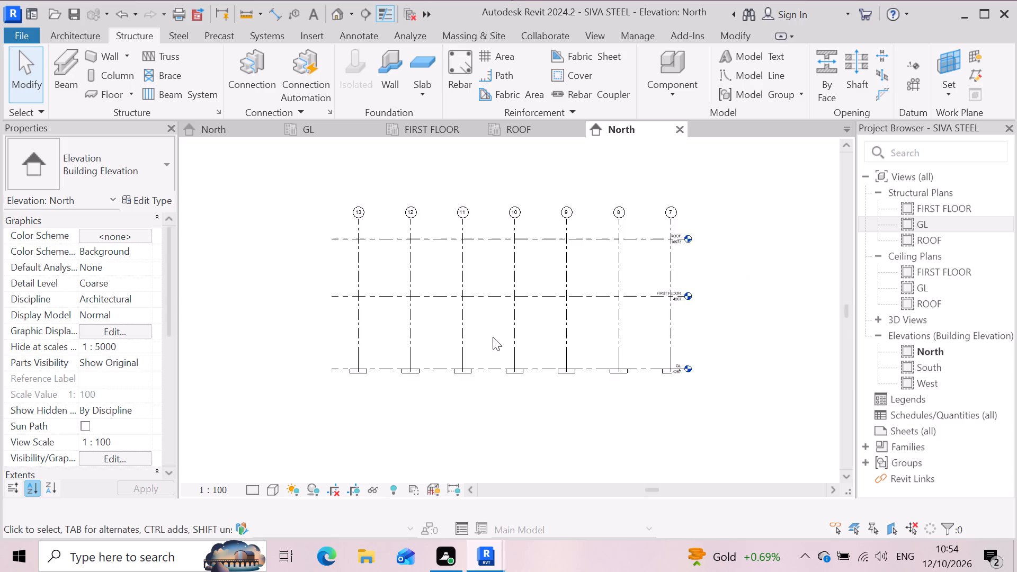
scroll(493, 337, "up", 4)
scroll(449, 382, "up", 8)
scroll(448, 386, "down", 10)
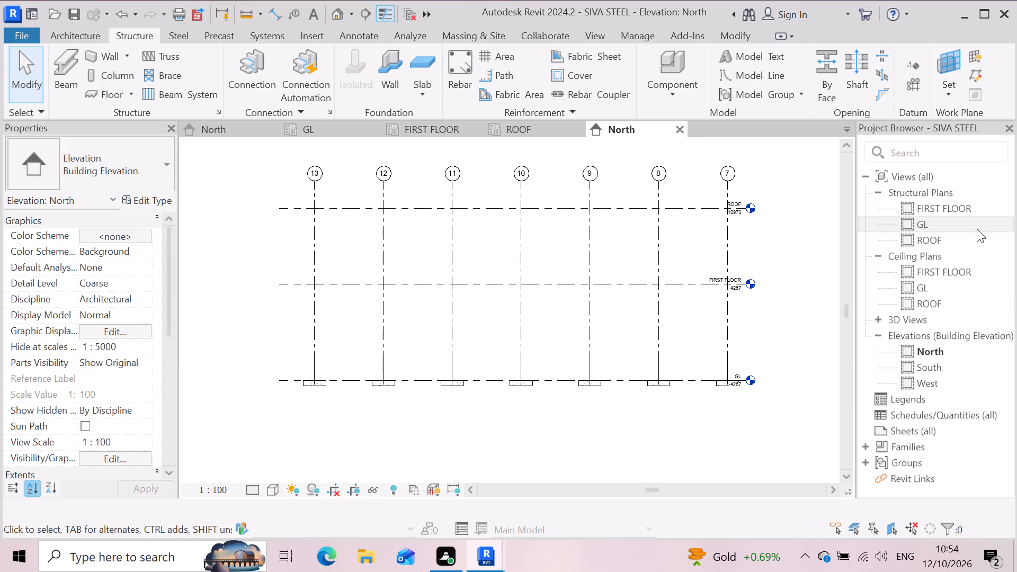
Examine the column and footing layout in the GL structural plan and in the 3D view.
double_click(958, 227)
scroll(535, 339, "down", 2)
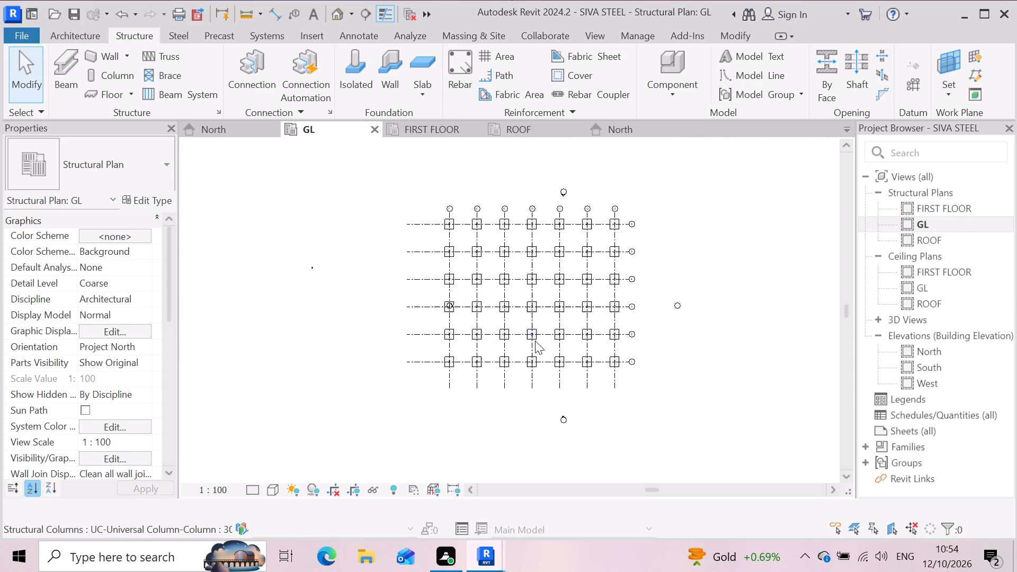
scroll(535, 341, "up", 2)
scroll(535, 341, "down", 1)
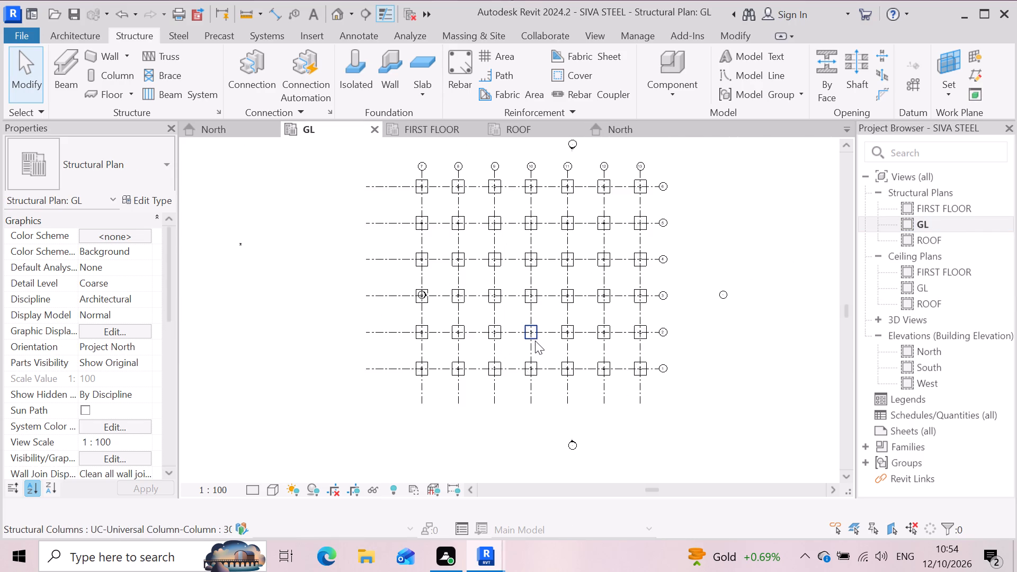
scroll(489, 201, "up", 2)
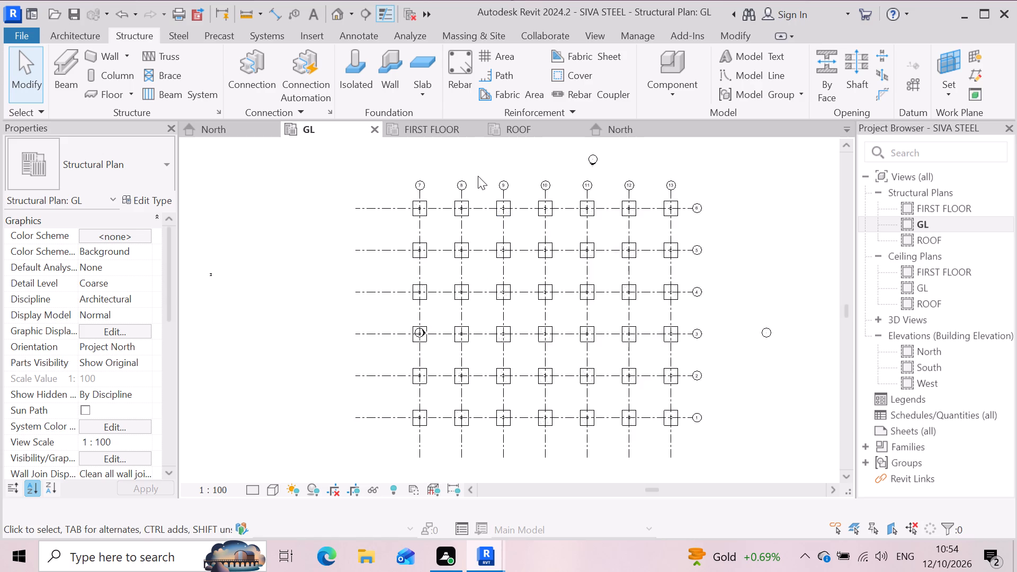
scroll(478, 176, "up", 9)
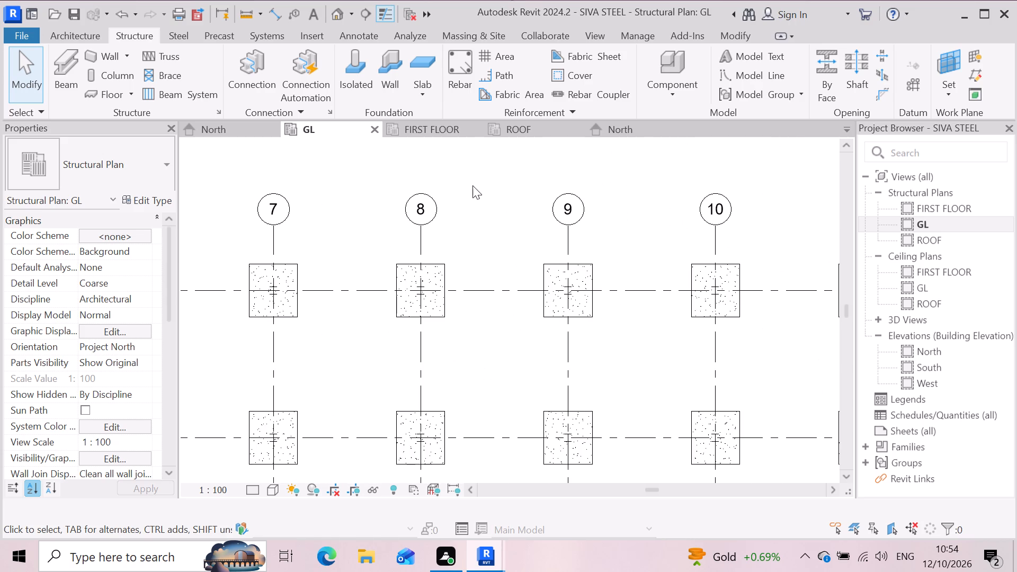
scroll(434, 225, "up", 3)
scroll(466, 252, "down", 4)
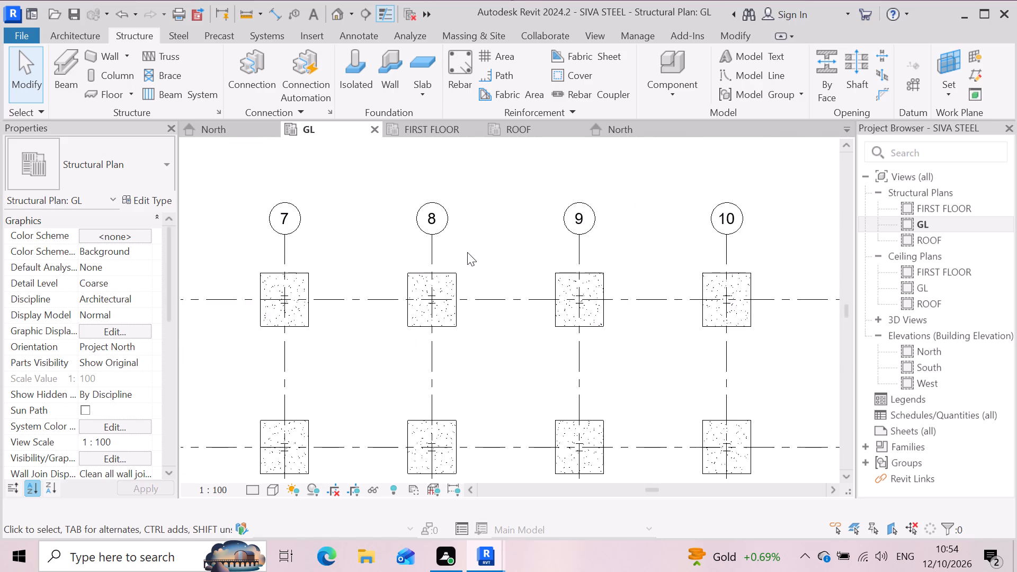
scroll(467, 252, "down", 1)
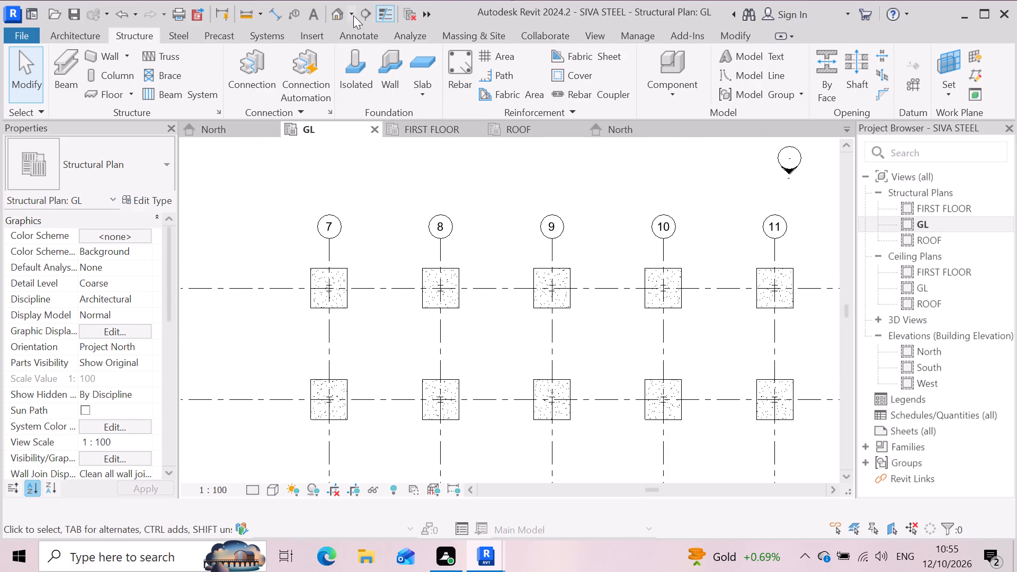
left_click(340, 17)
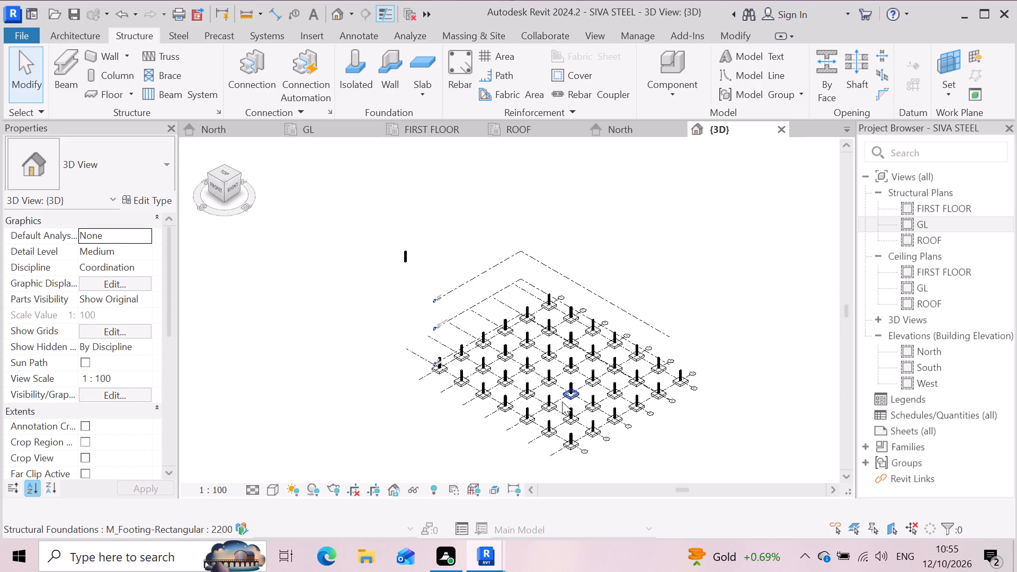
scroll(562, 402, "up", 3)
scroll(502, 379, "up", 2)
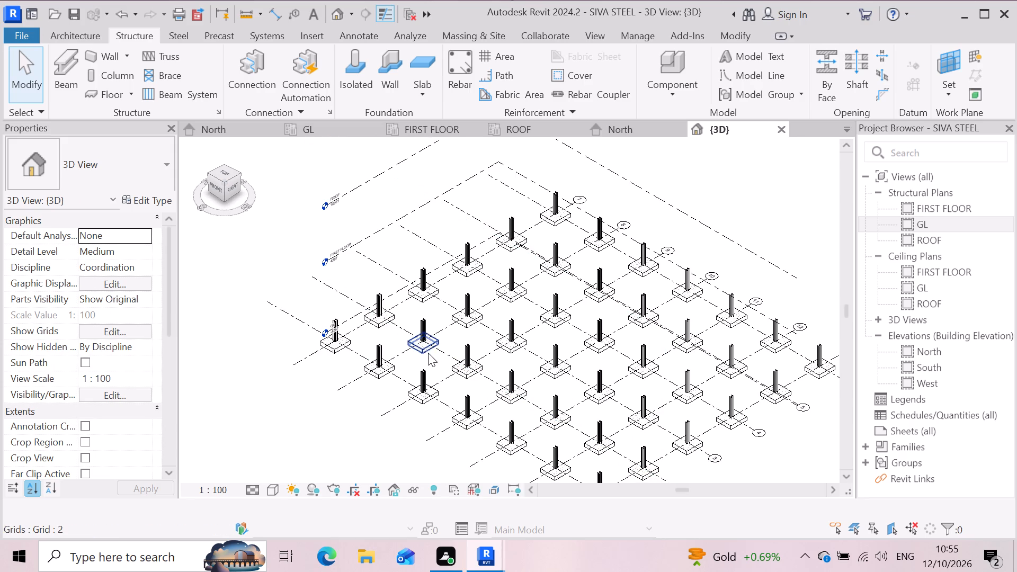
double_click(785, 130)
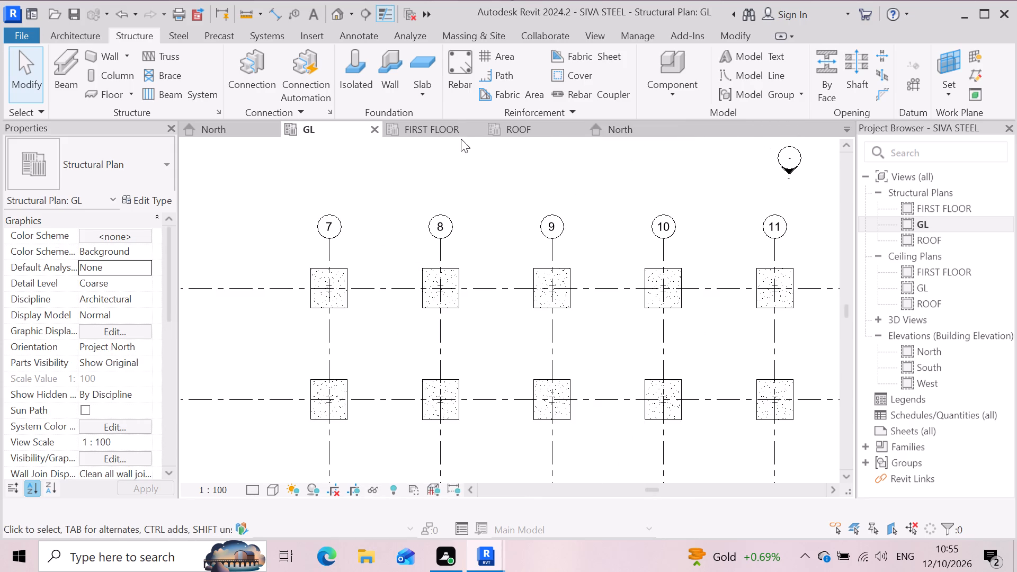
Switch to the FIRST FLOOR structural plan and view its grid layout.
double_click(438, 132)
scroll(367, 205, "up", 3)
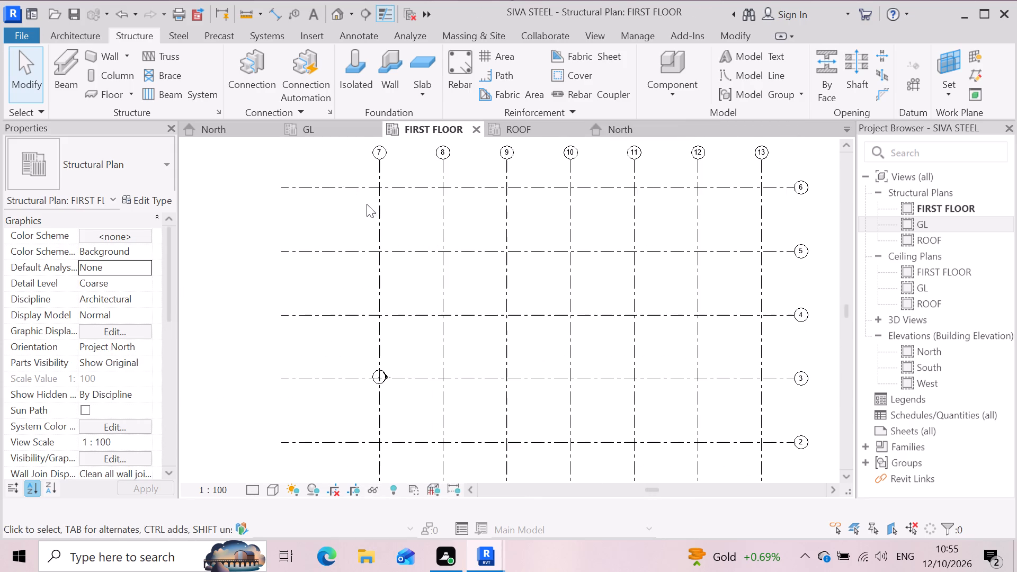
scroll(486, 323, "down", 2)
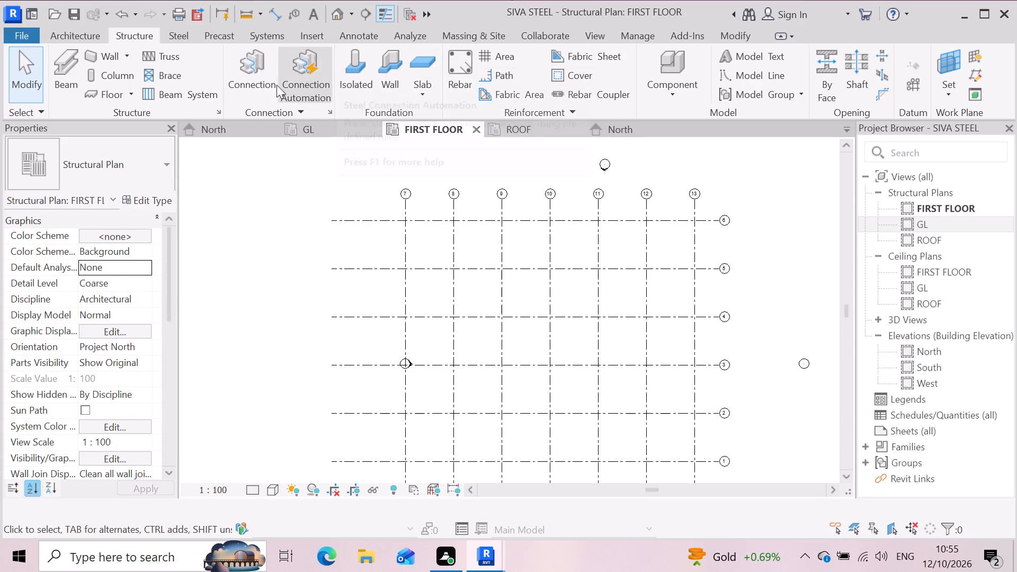
Place a UB305x165x40 beam on the GL placement plane along grid 6 from grid 7 to grid 13.
left_click(64, 69)
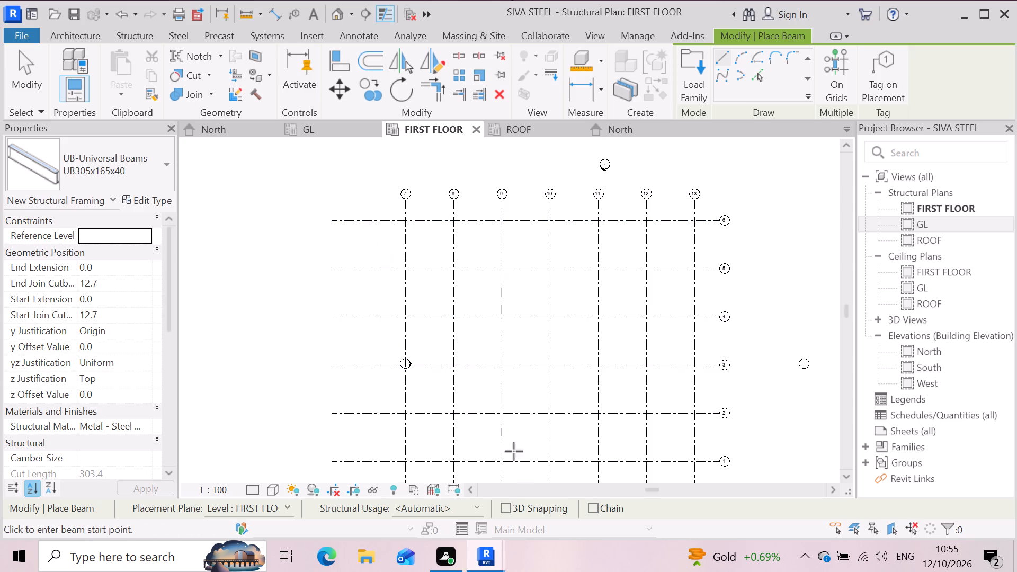
left_click(285, 504)
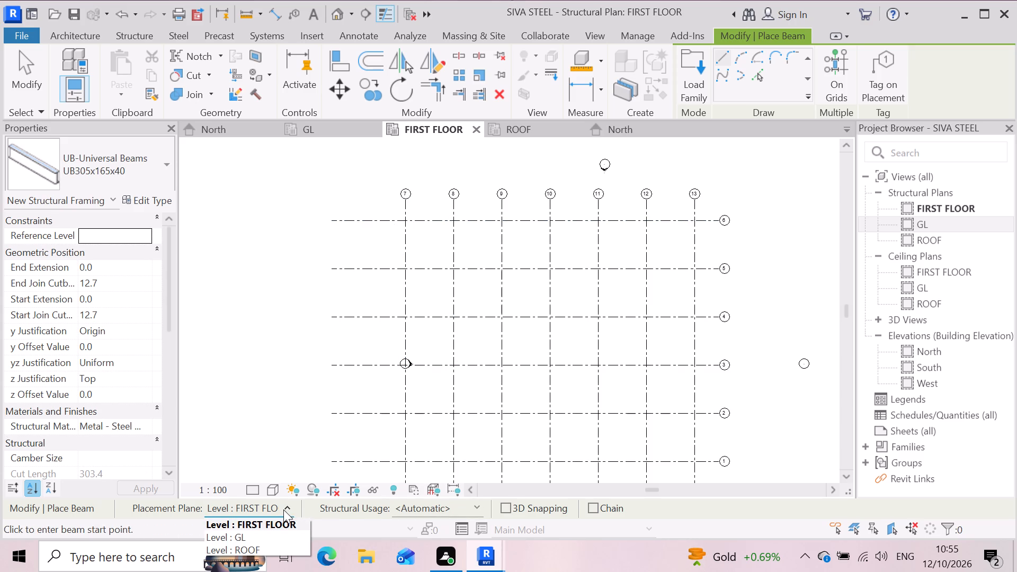
left_click(268, 537)
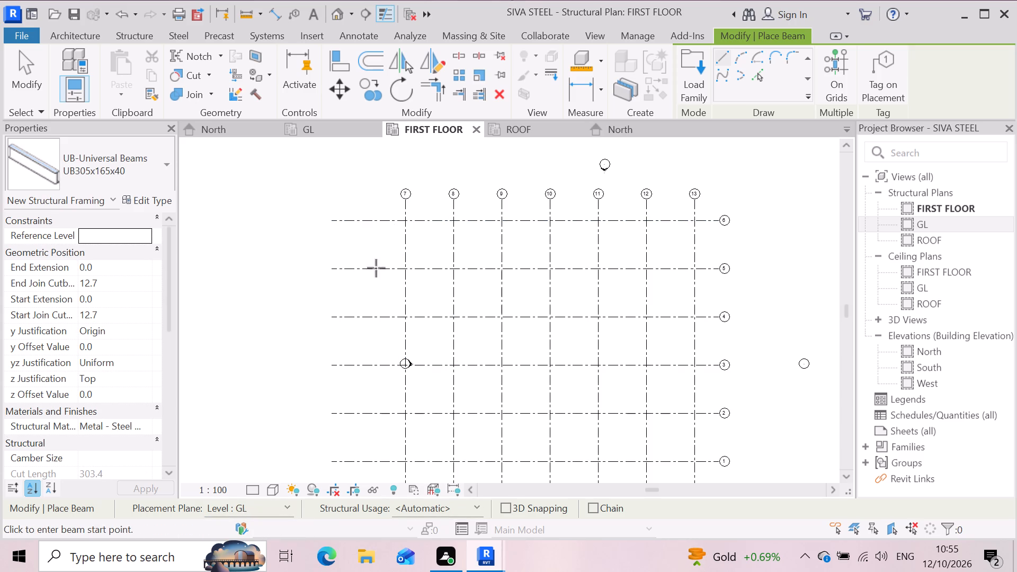
left_click(403, 225)
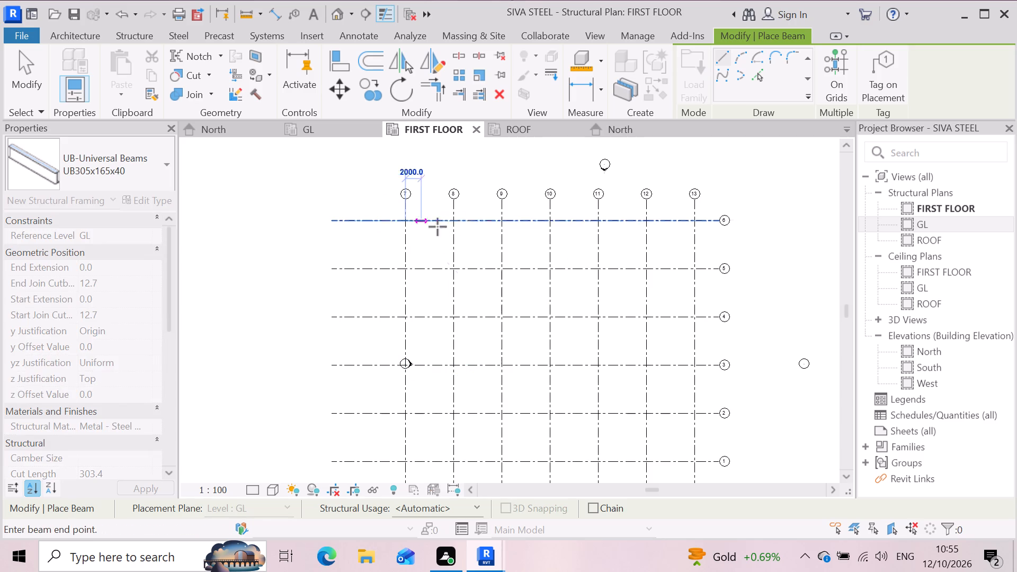
left_click(700, 221)
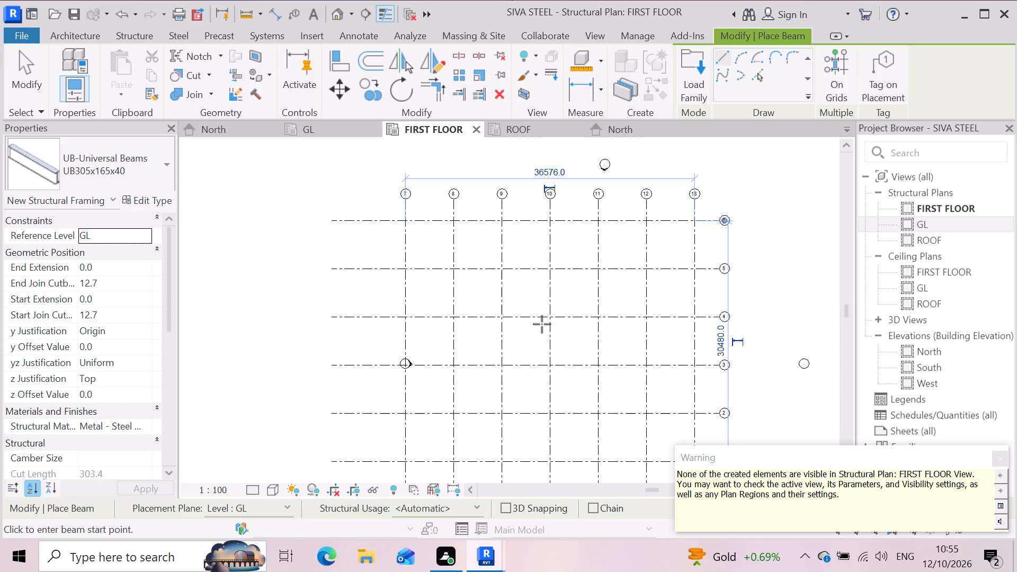
Set the beam placement plane to Level : FIRST FLOOR, keeping the structural usage on Automatic.
left_click(278, 502)
left_click(274, 527)
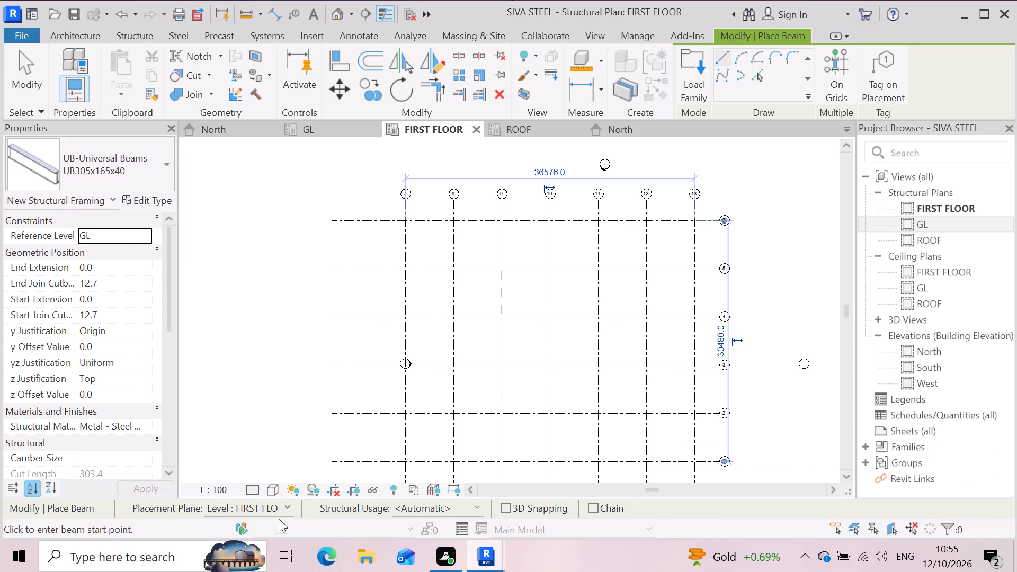
left_click(479, 509)
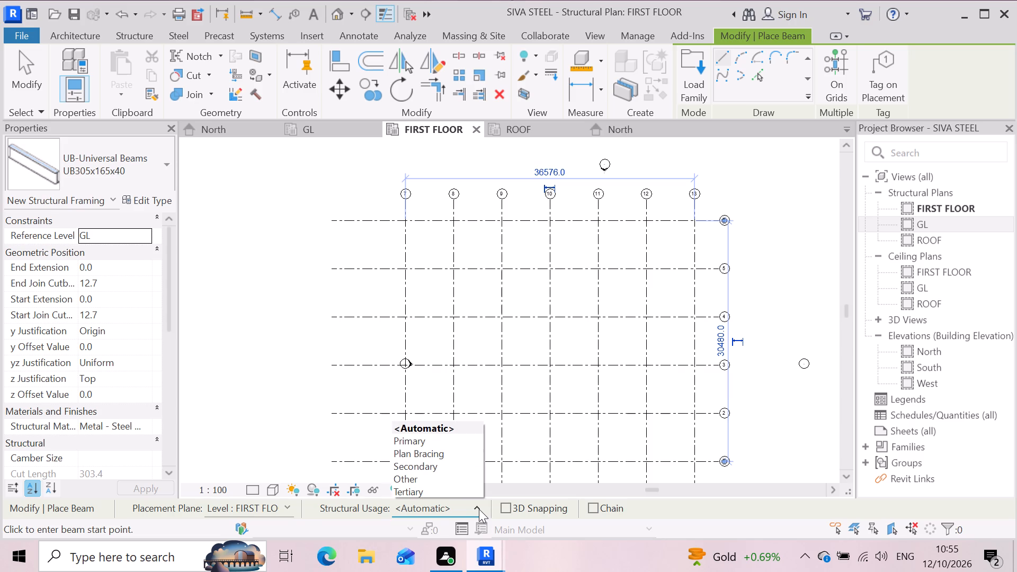
left_click(297, 415)
key("Escape")
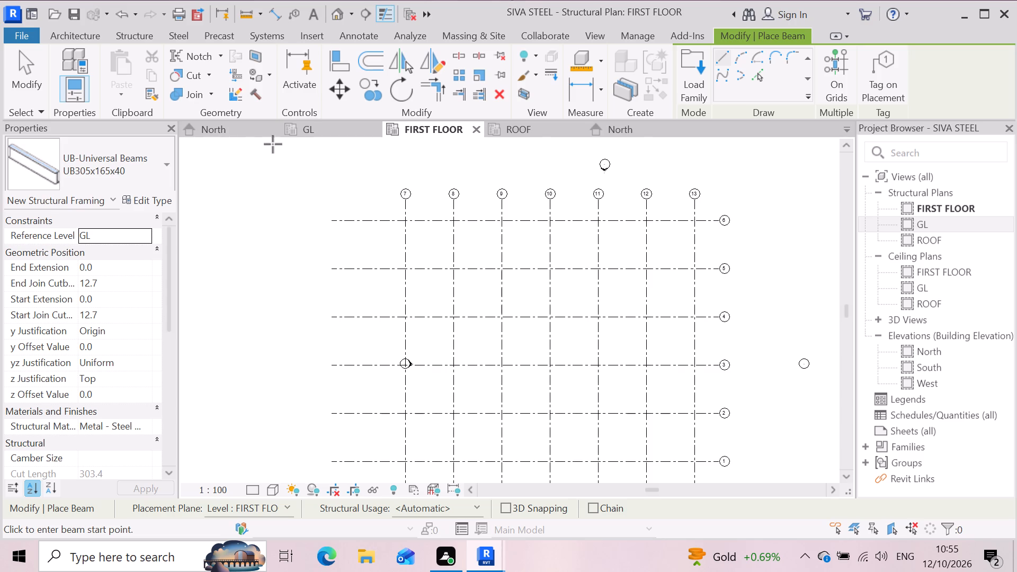
Close the other project's North view and save that project as Project1 in the English folder.
left_click(269, 129)
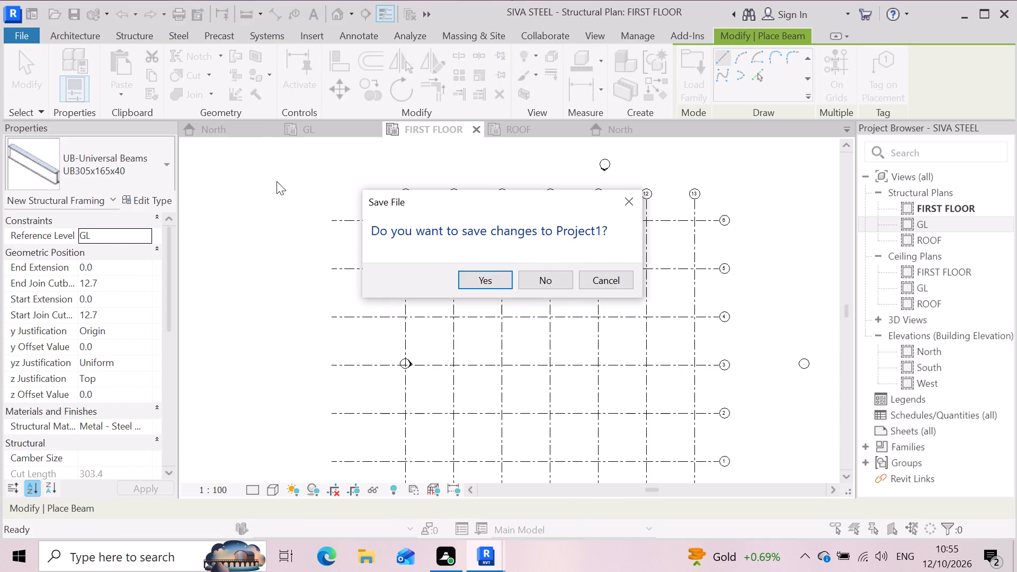
left_click_drag(487, 278, 492, 280)
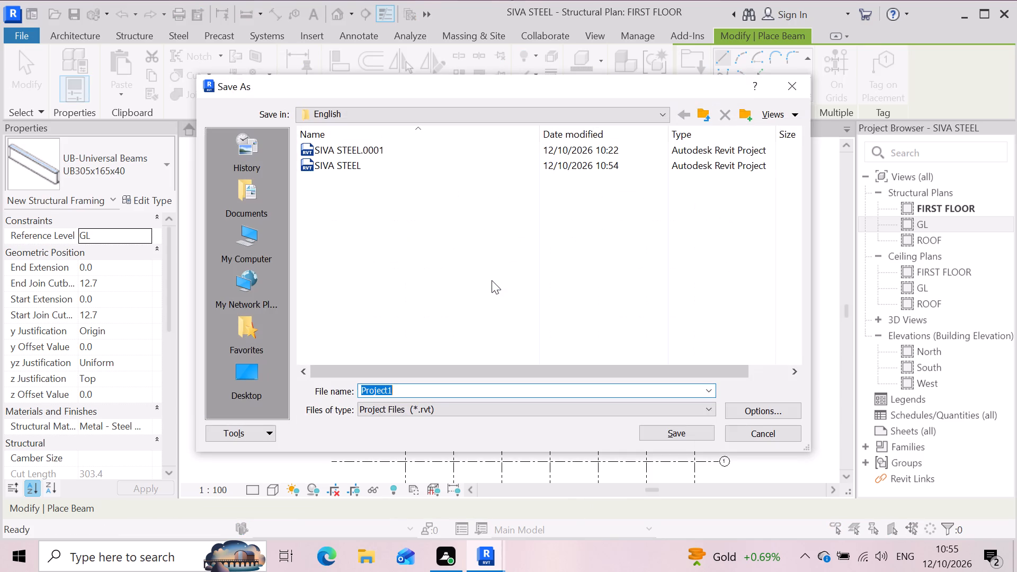
left_click(665, 436)
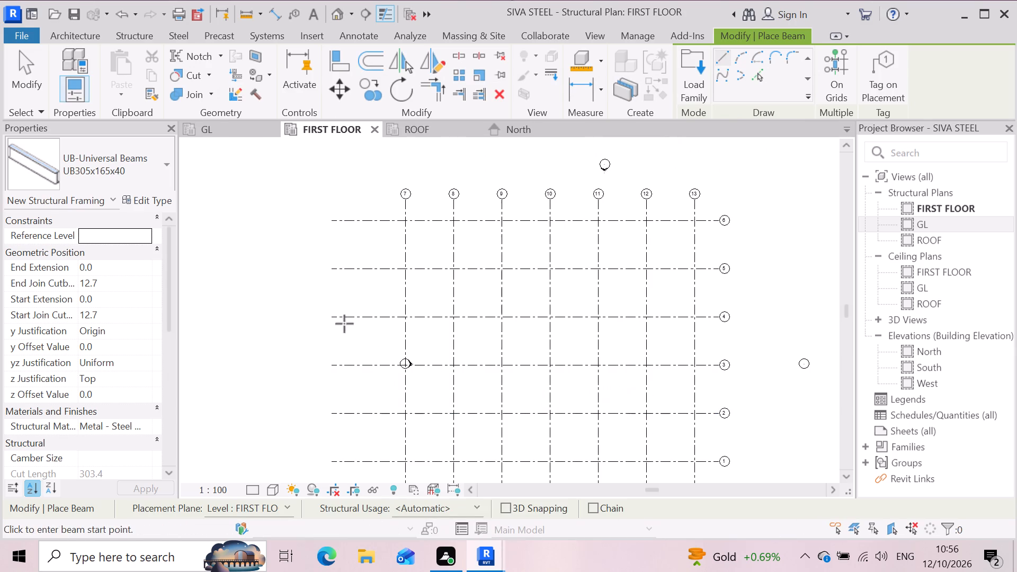
Open the SIVA STEEL North elevation with the Pick a plane work plane option and examine the framing at GL.
left_click(550, 130)
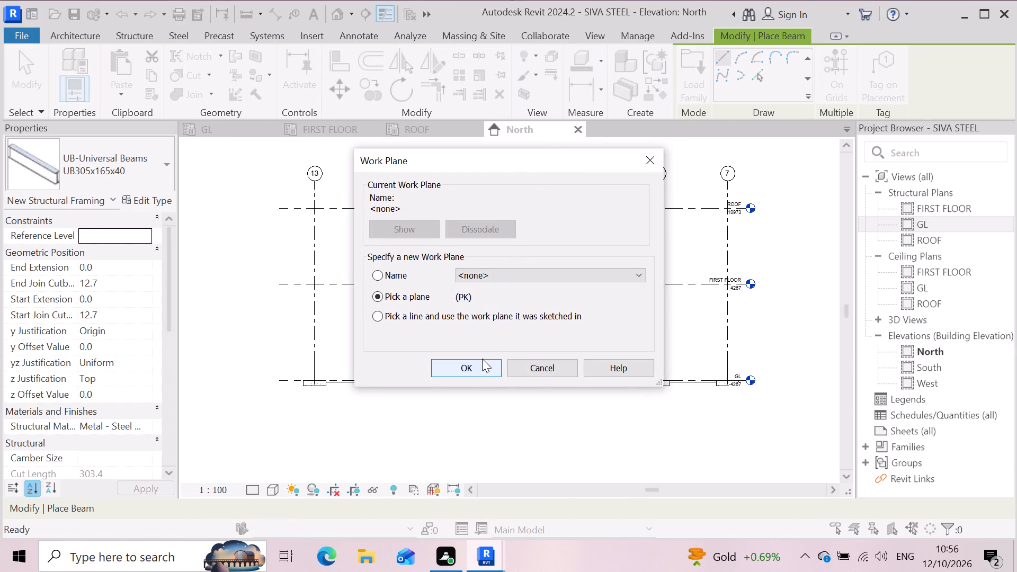
left_click(486, 362)
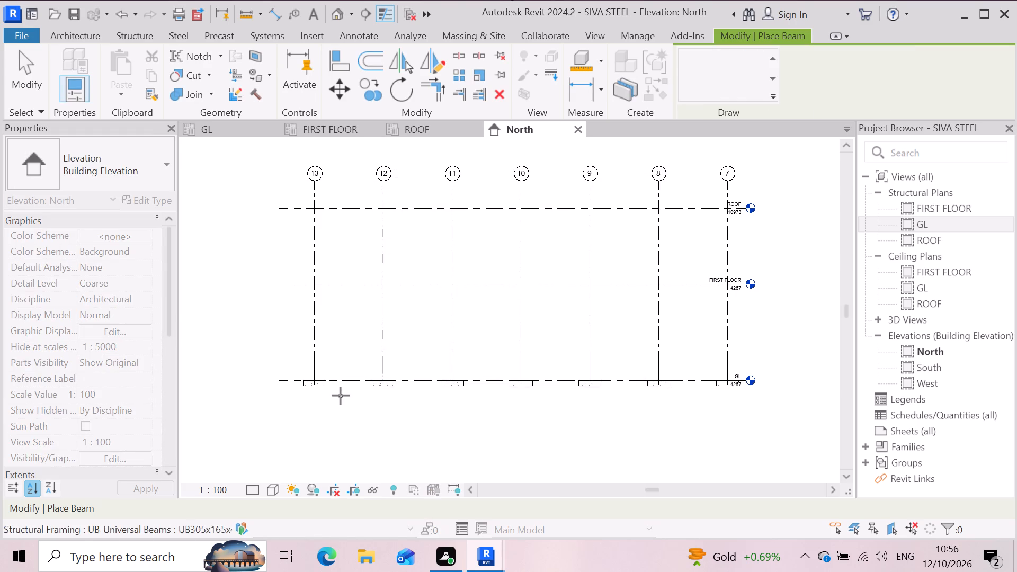
scroll(349, 385, "down", 2)
scroll(346, 374, "up", 2)
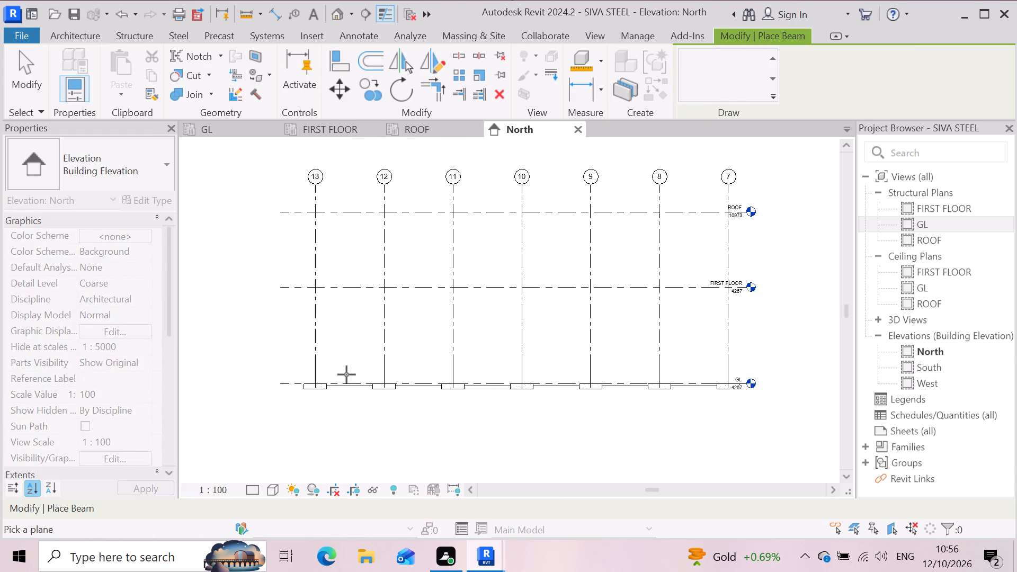
scroll(345, 371, "down", 1)
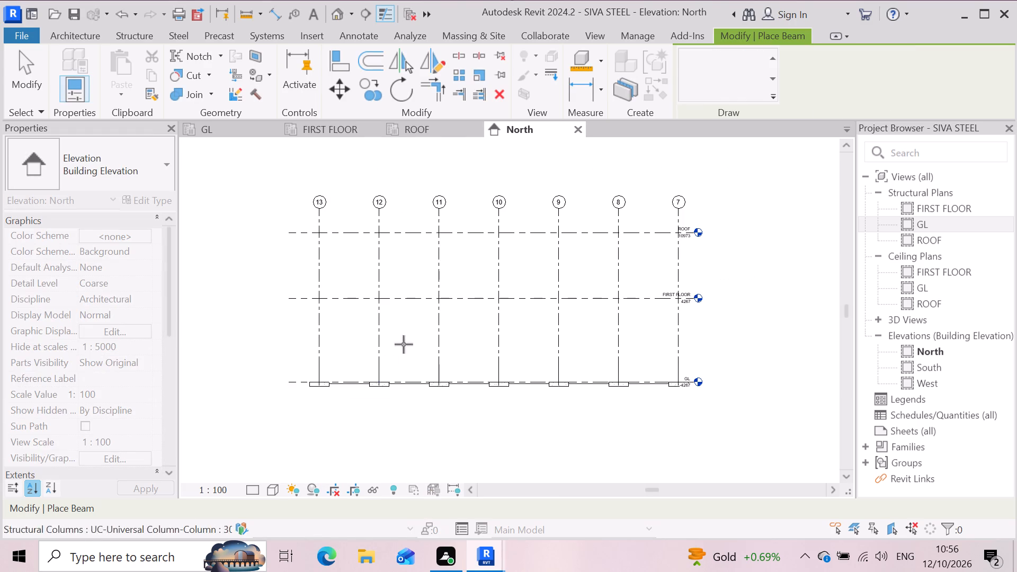
Return to the FIRST FLOOR structural plan and examine the grid layout around grids 7 and 6.
left_click(331, 127)
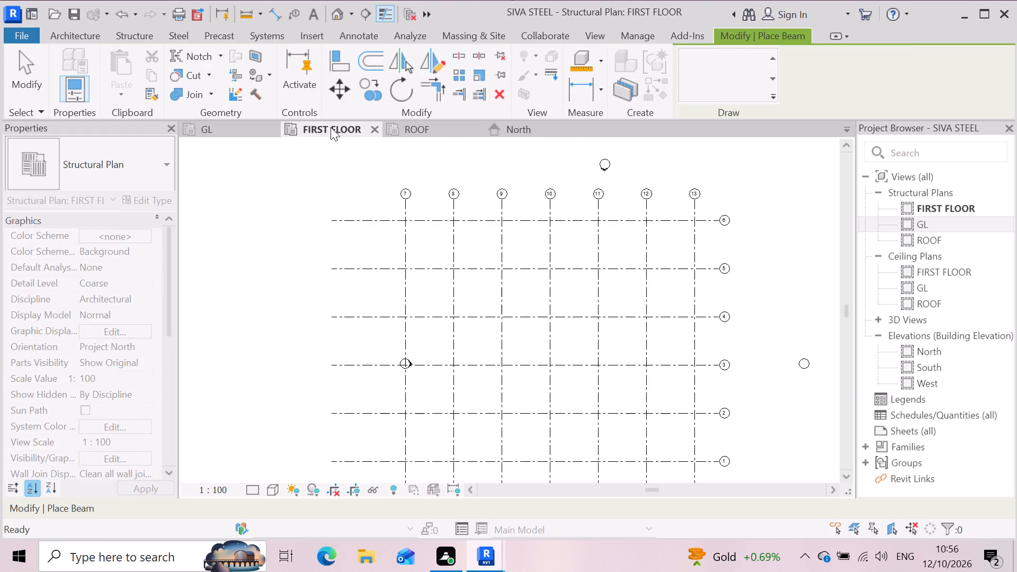
scroll(330, 235, "down", 1)
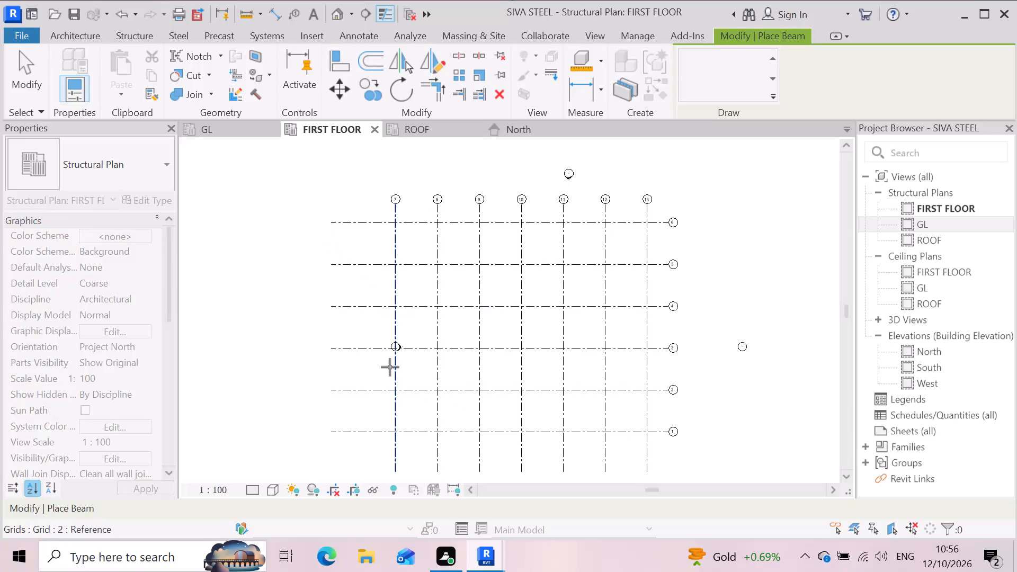
scroll(419, 220, "up", 3)
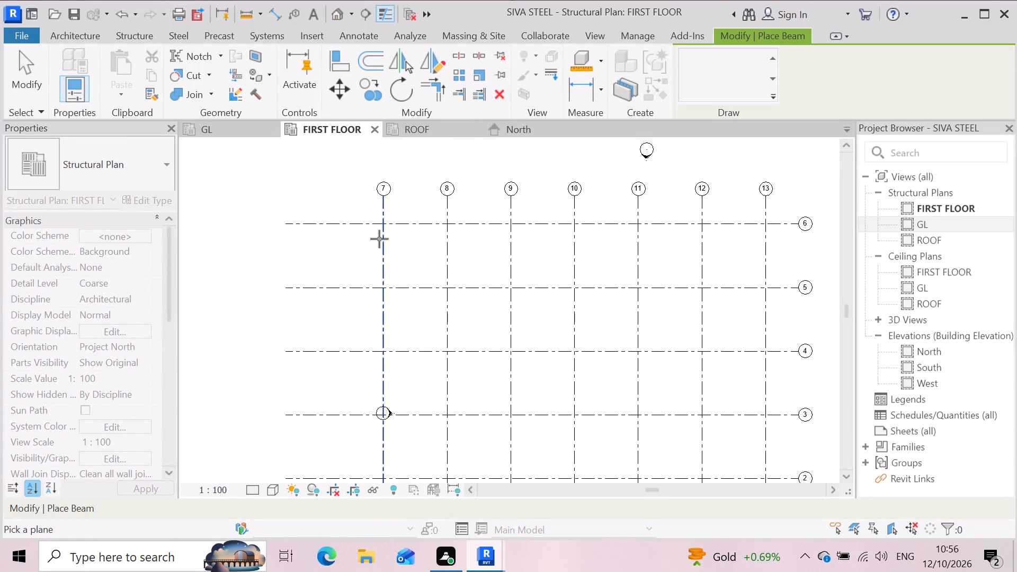
scroll(384, 209, "down", 2)
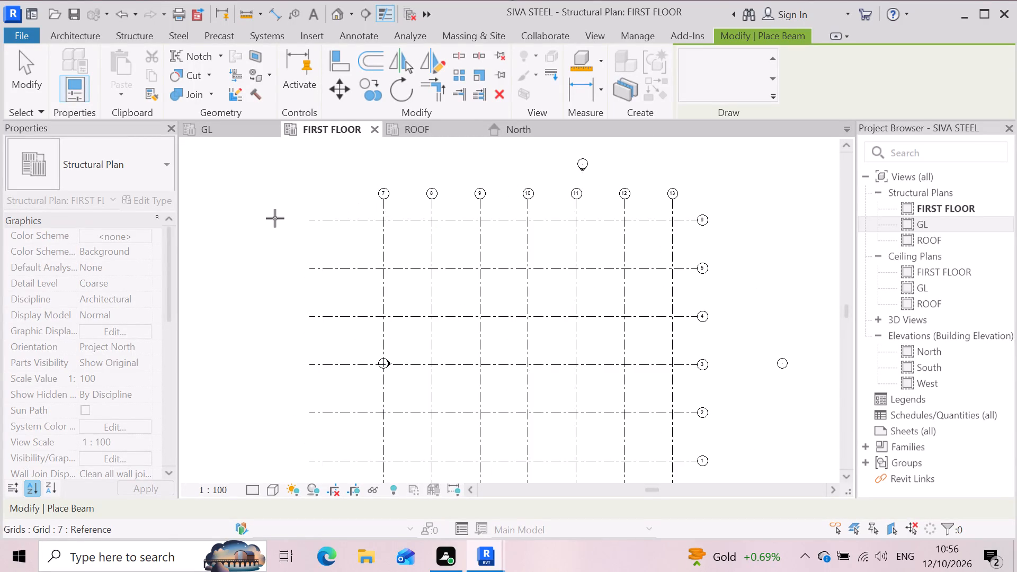
scroll(387, 182, "up", 5)
scroll(381, 188, "down", 3)
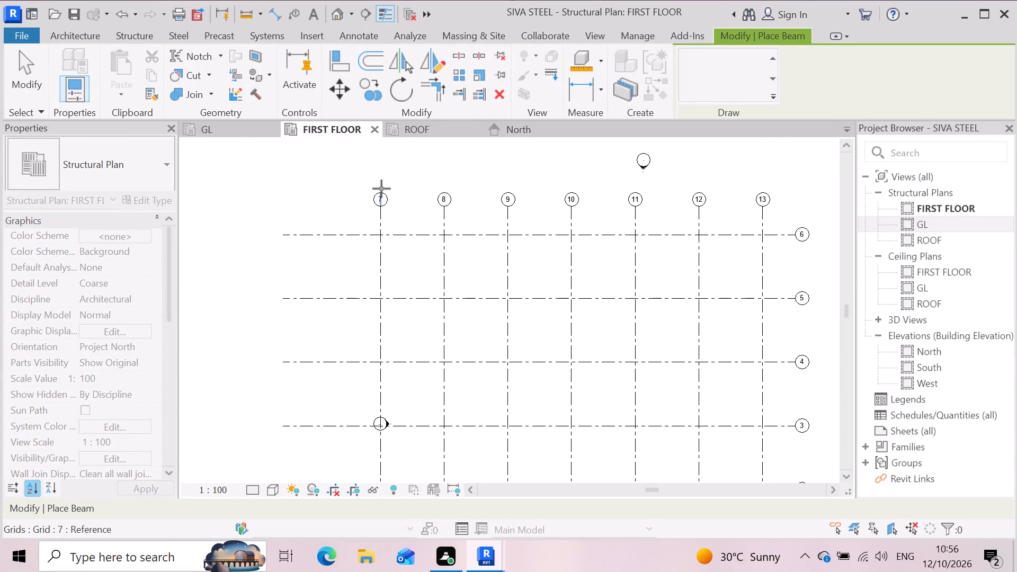
scroll(381, 189, "down", 1)
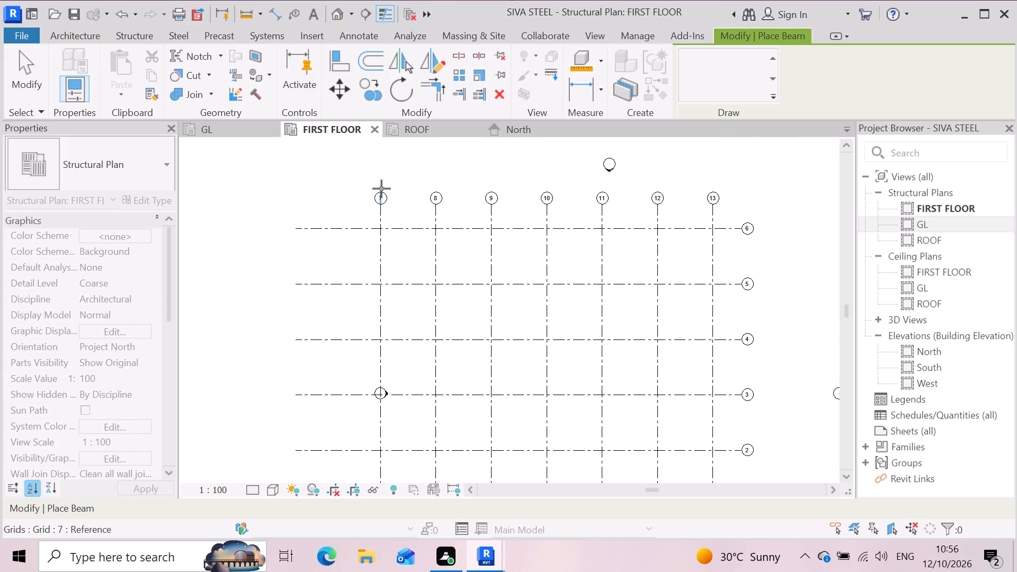
scroll(380, 207, "up", 4)
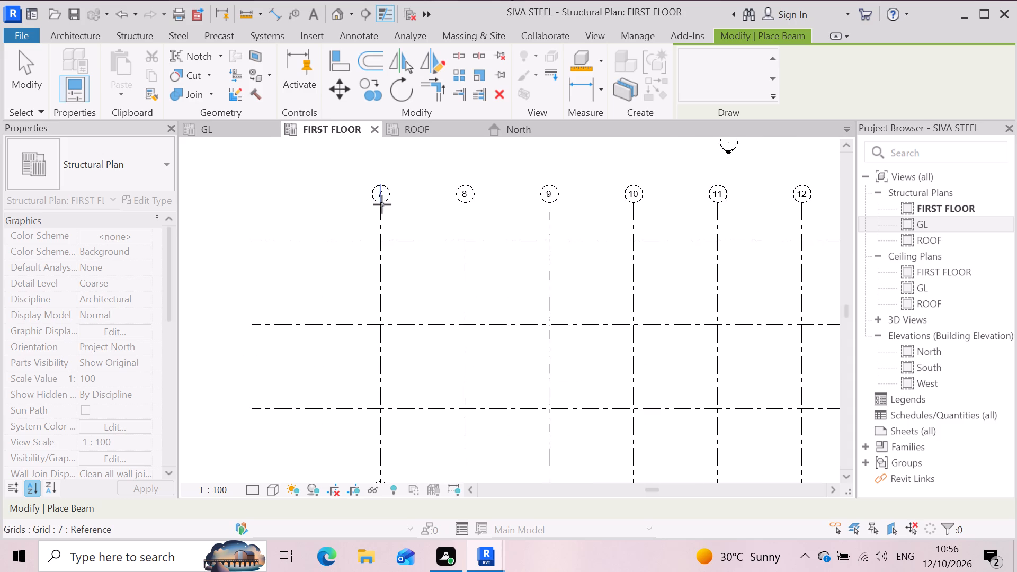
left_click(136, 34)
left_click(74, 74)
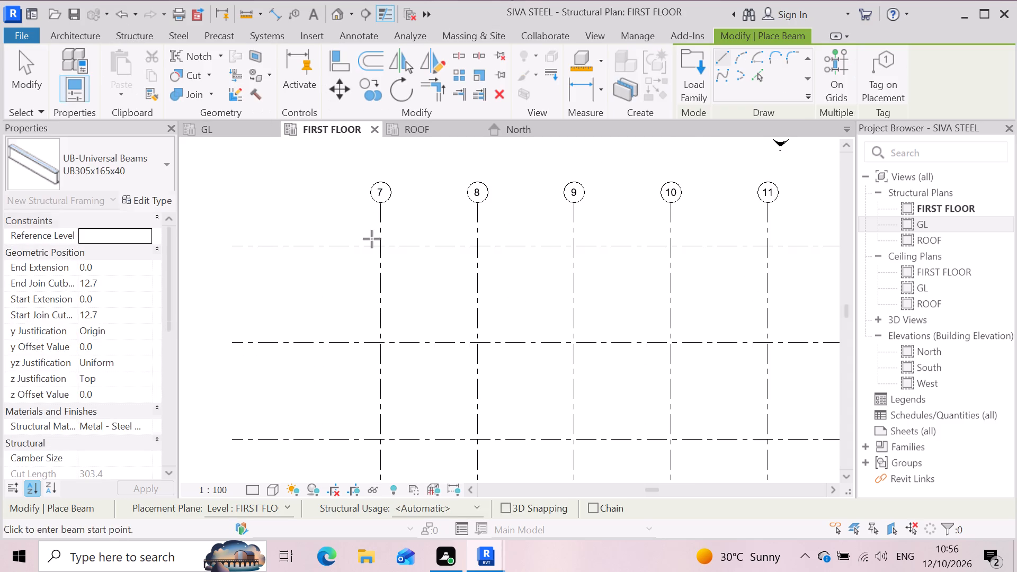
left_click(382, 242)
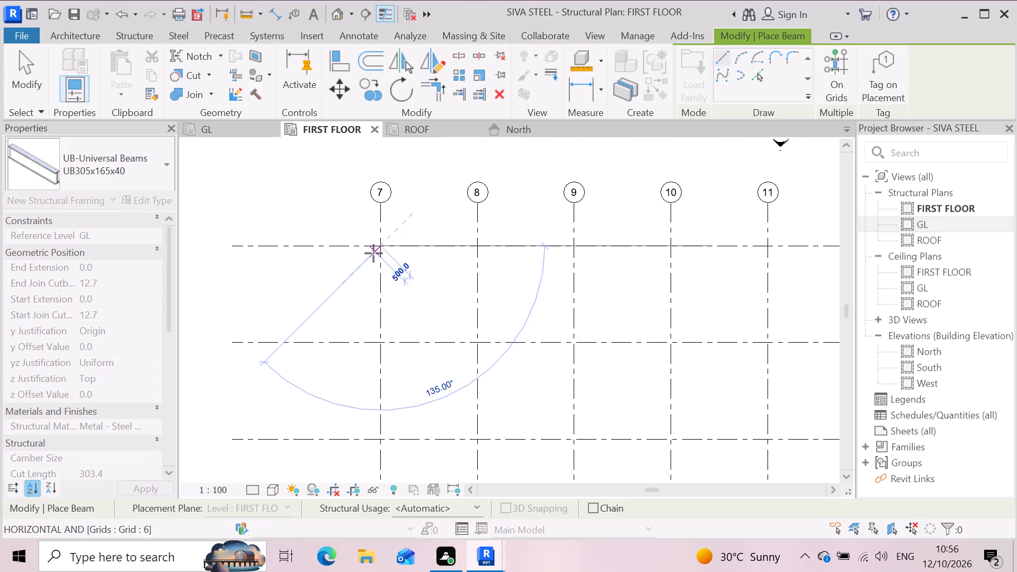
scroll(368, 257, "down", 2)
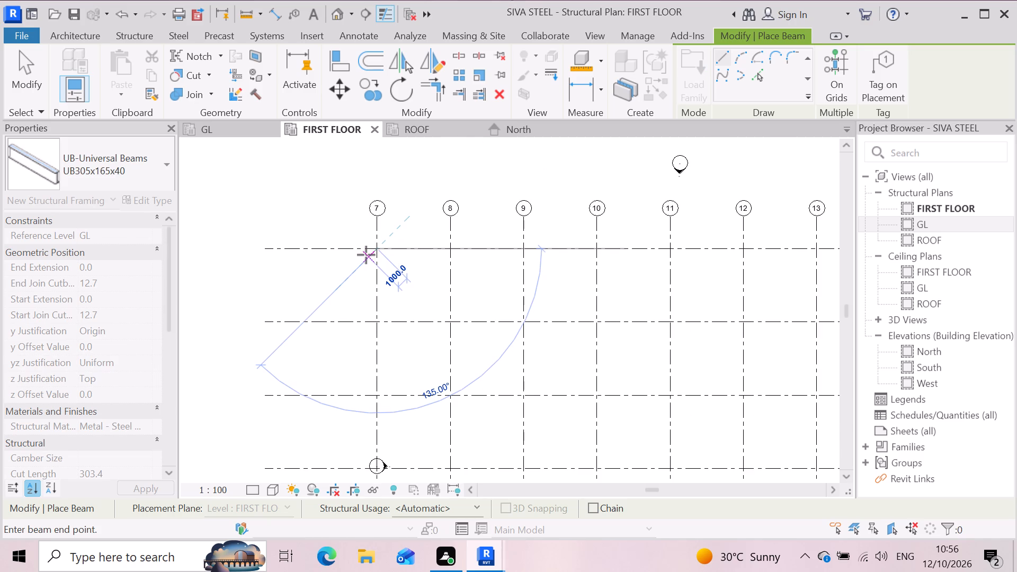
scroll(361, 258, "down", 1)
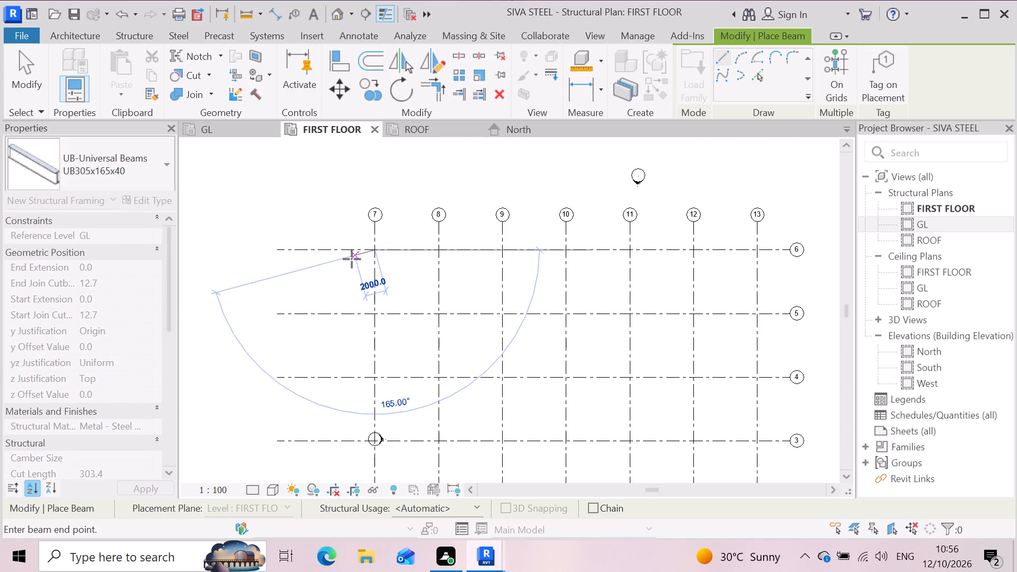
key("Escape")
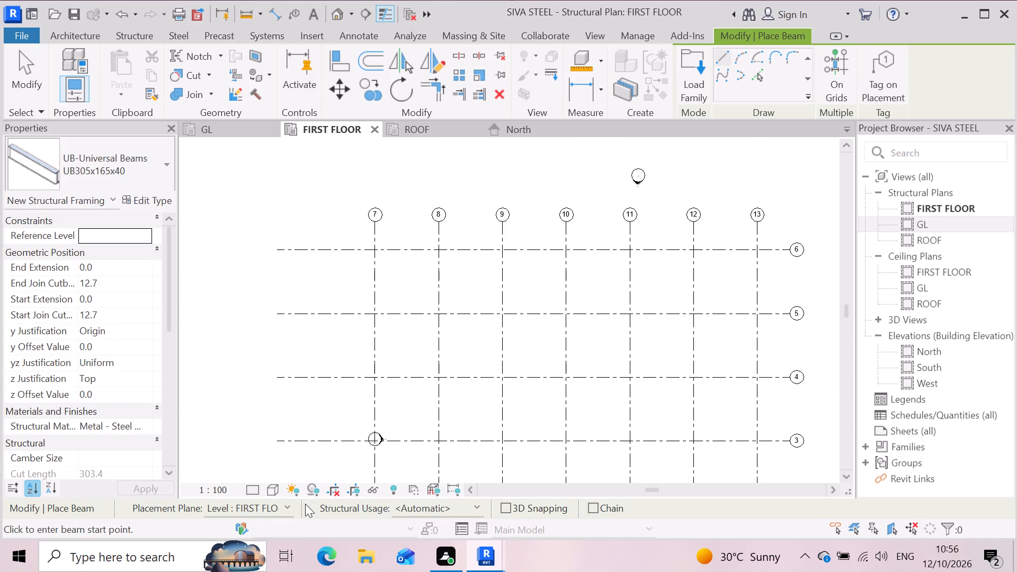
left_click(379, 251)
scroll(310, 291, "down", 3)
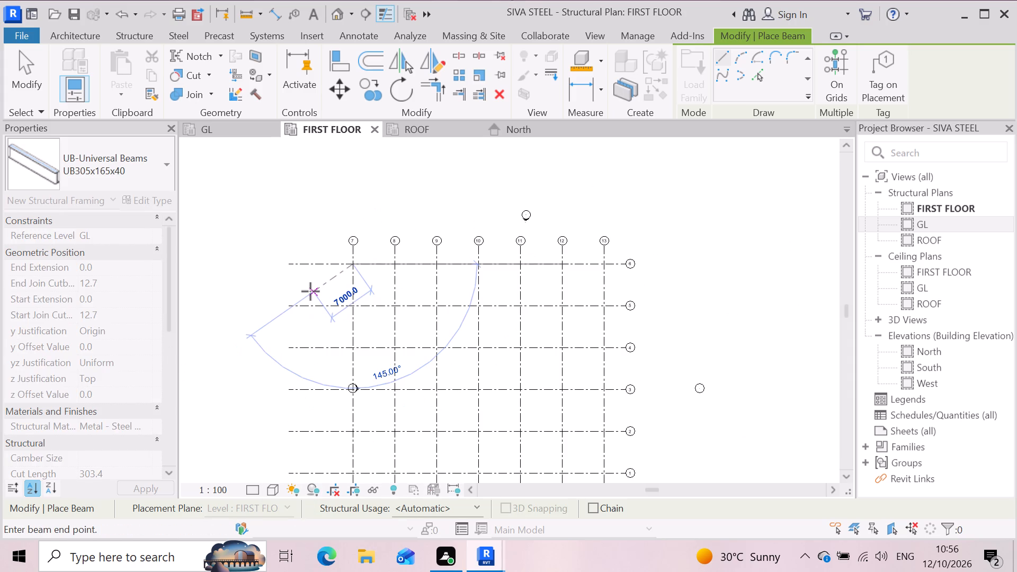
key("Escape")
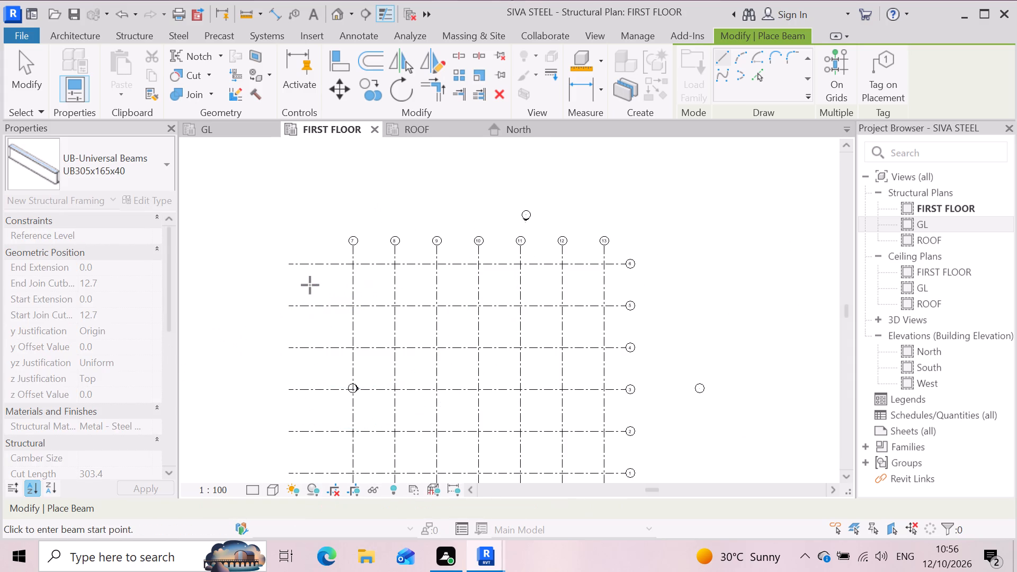
Set the new UB305x165x40 beam's reference level to FIRST FLOOR and its z justification to Top.
left_click(110, 234)
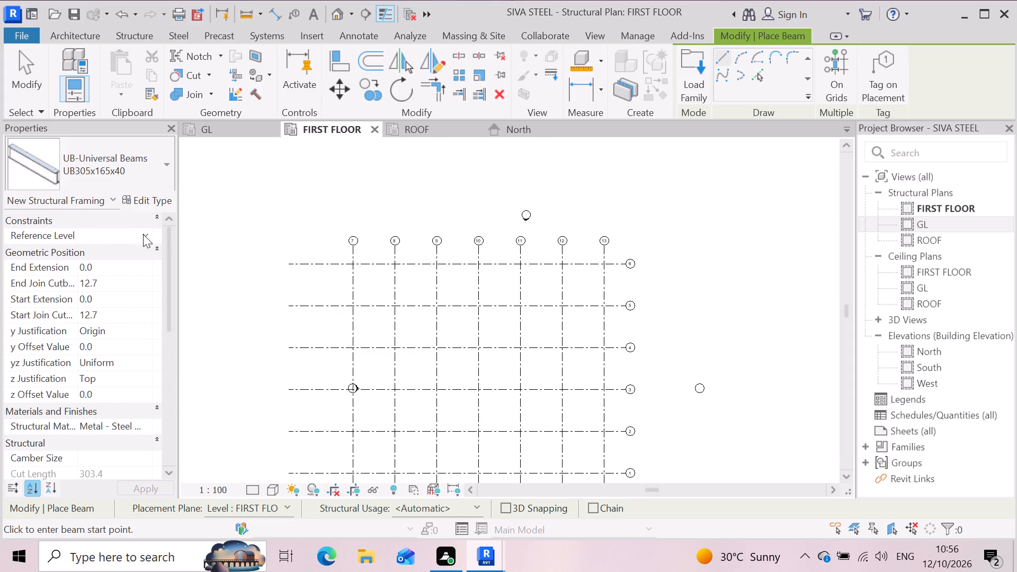
left_click(145, 233)
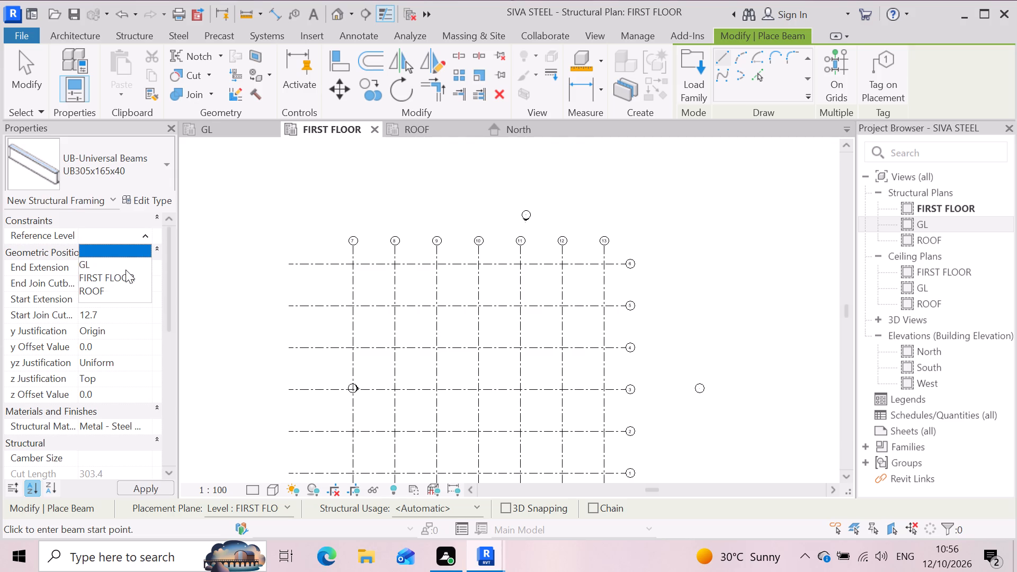
left_click(117, 276)
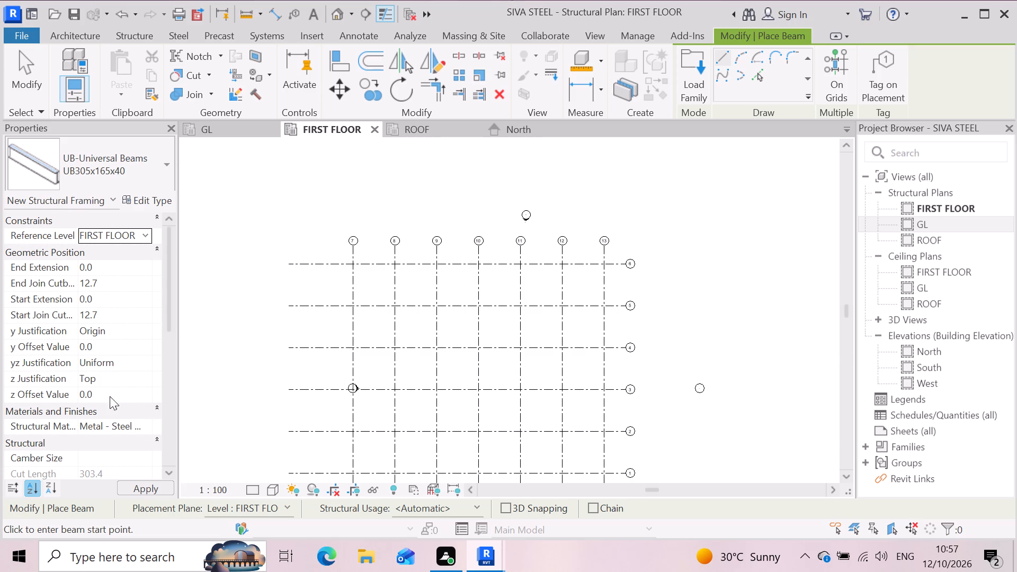
left_click(117, 379)
left_click(145, 376)
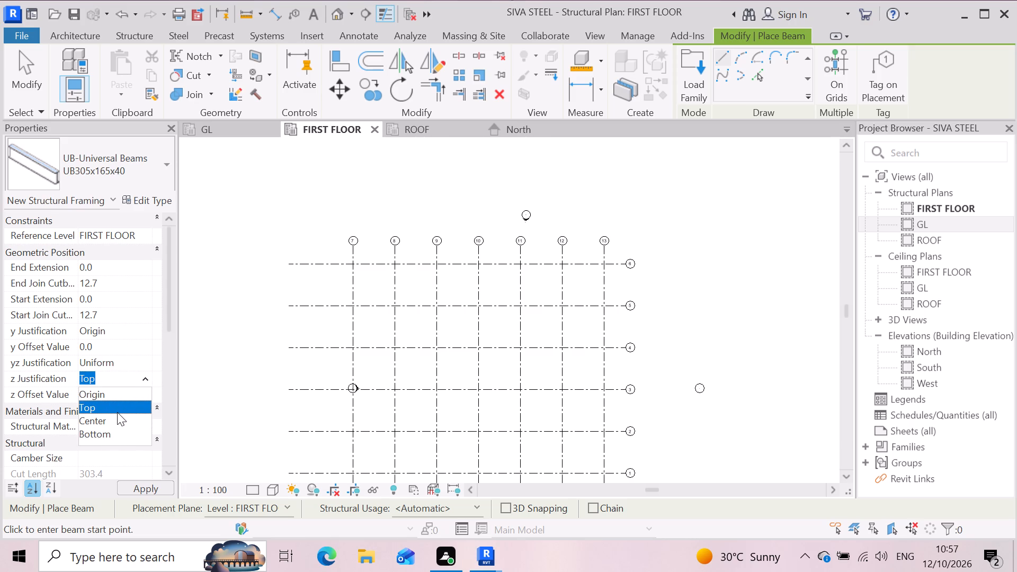
left_click(117, 412)
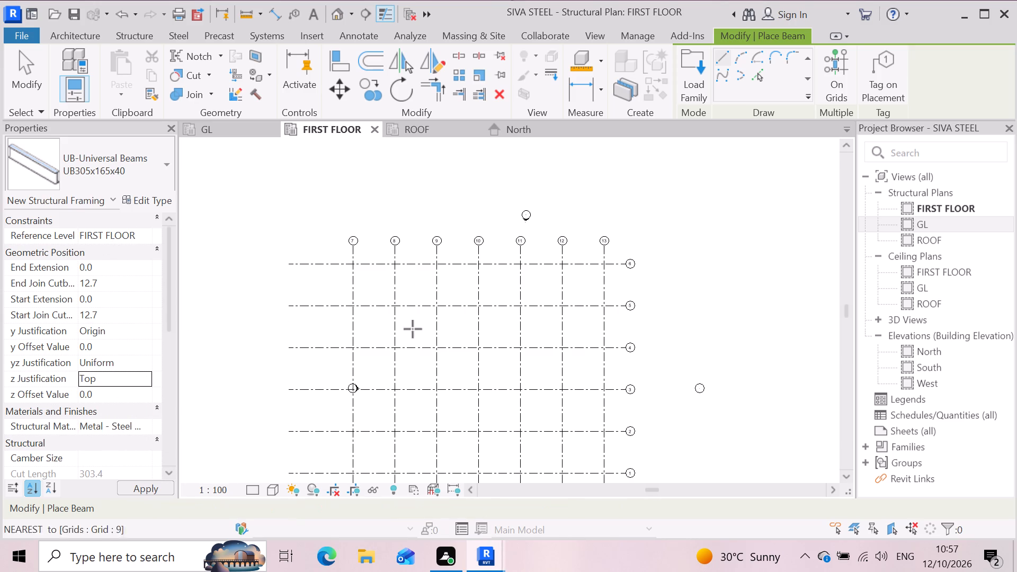
scroll(460, 304, "down", 2)
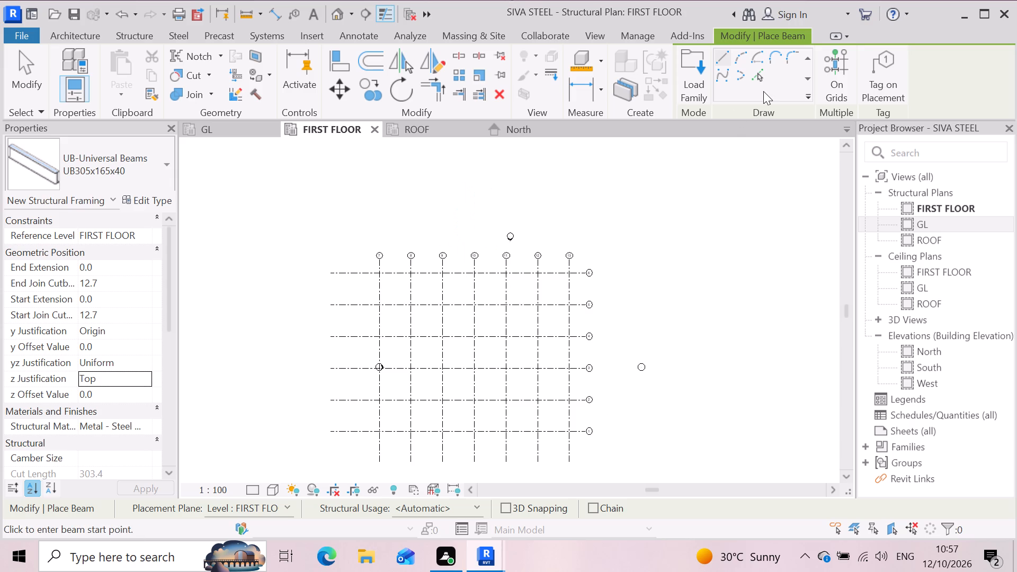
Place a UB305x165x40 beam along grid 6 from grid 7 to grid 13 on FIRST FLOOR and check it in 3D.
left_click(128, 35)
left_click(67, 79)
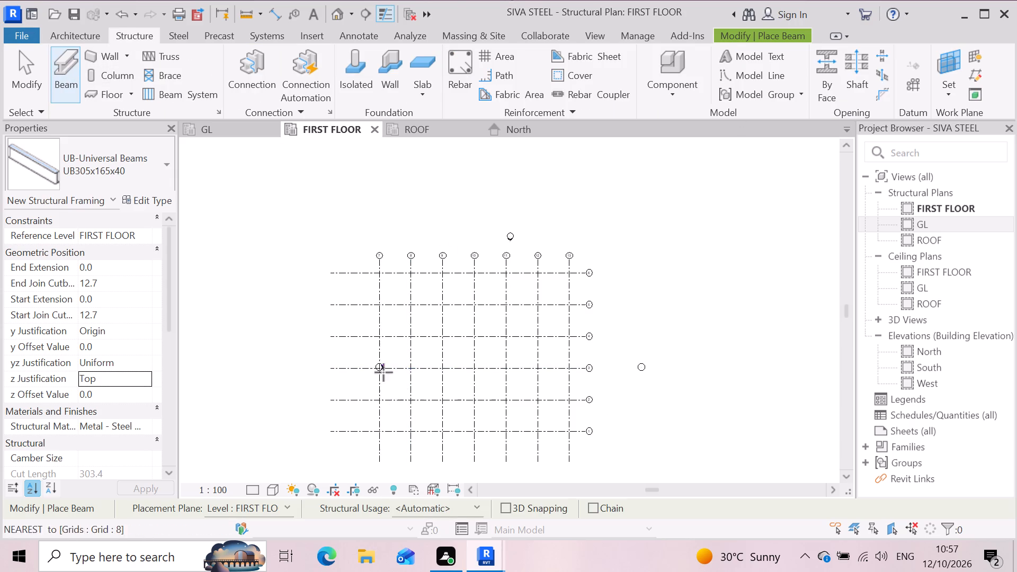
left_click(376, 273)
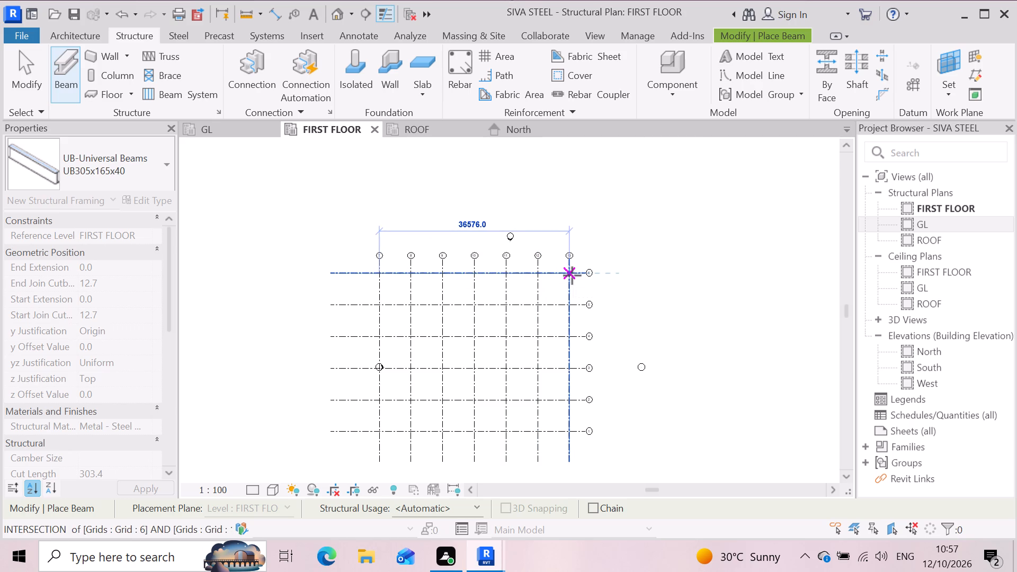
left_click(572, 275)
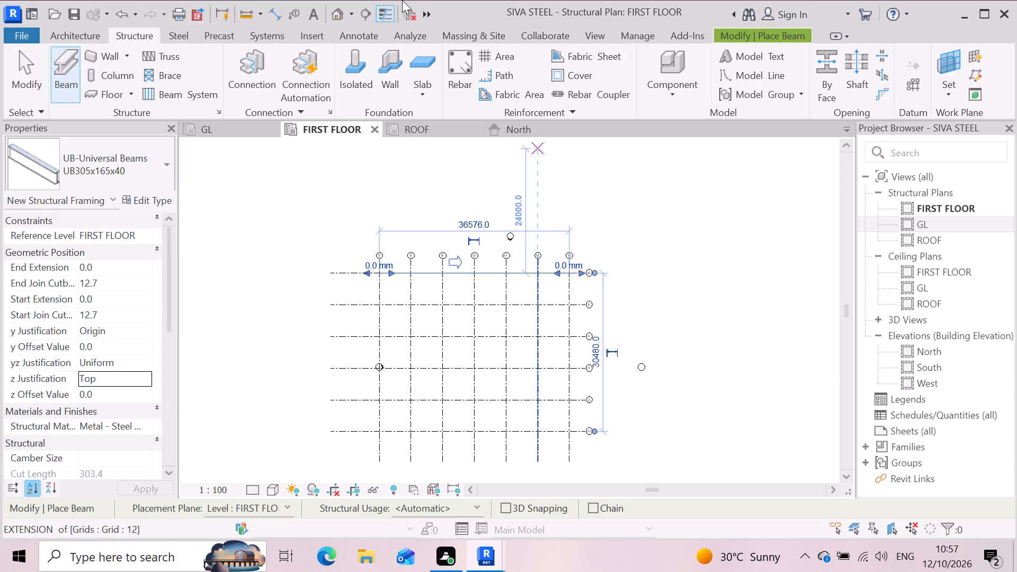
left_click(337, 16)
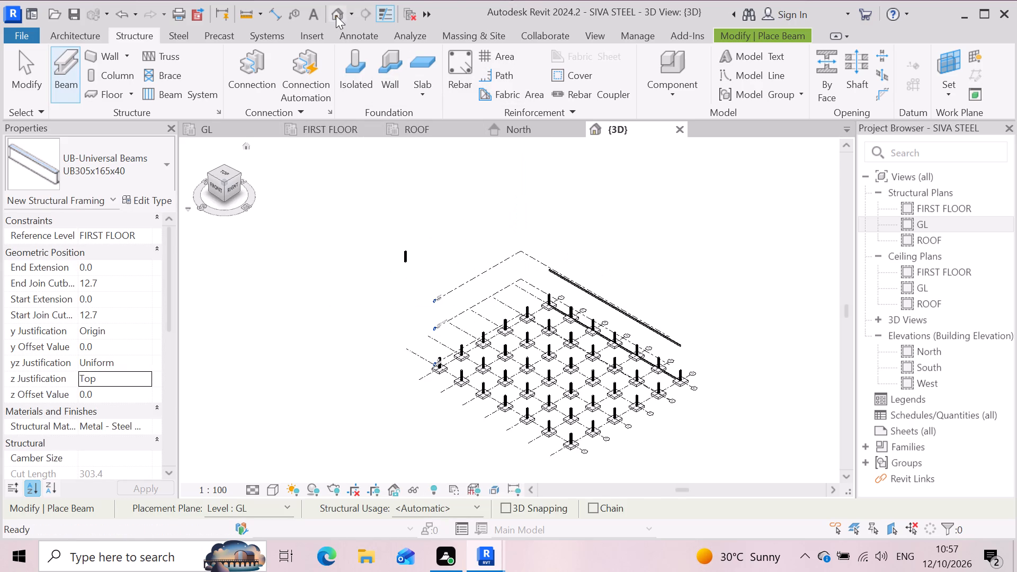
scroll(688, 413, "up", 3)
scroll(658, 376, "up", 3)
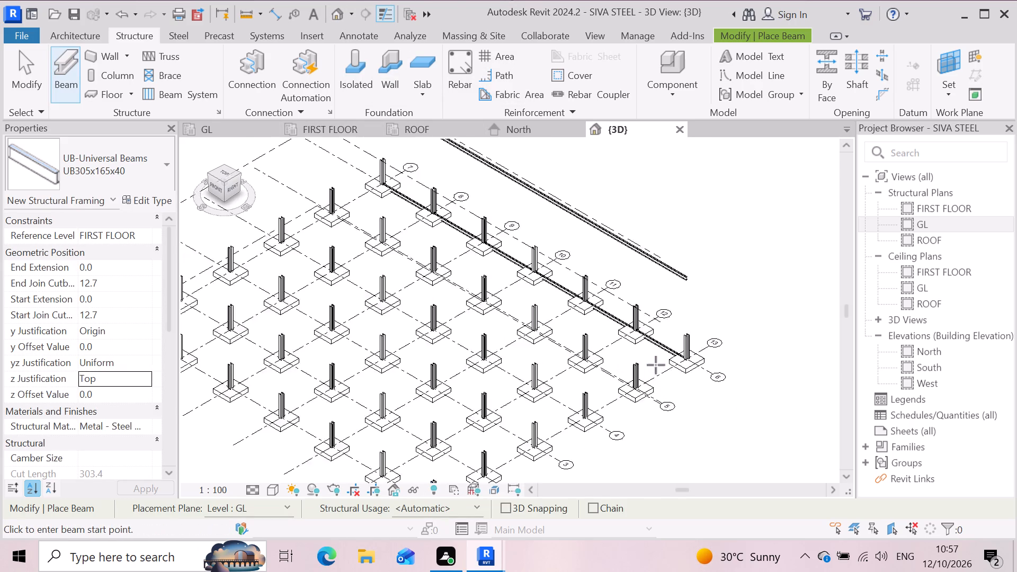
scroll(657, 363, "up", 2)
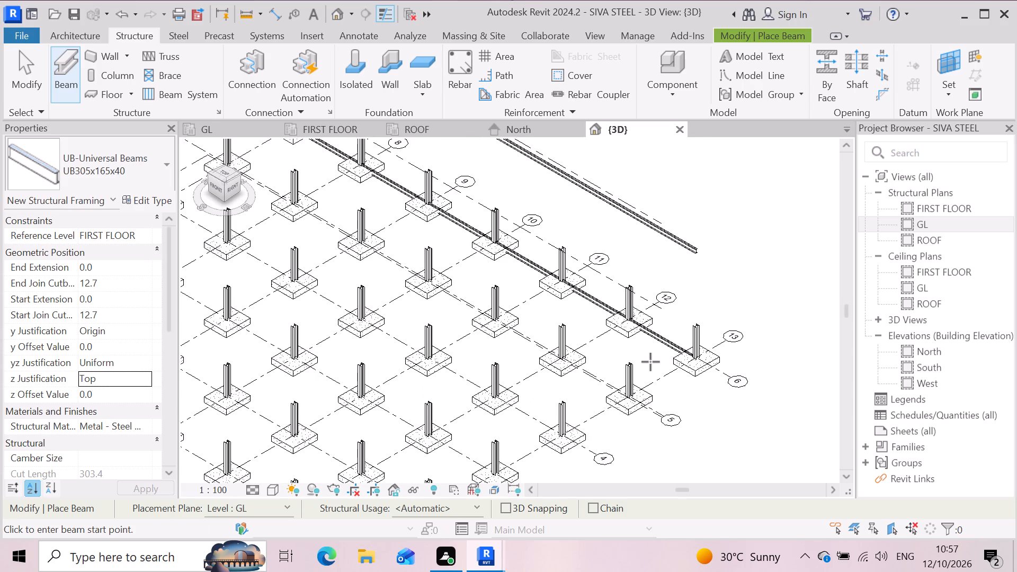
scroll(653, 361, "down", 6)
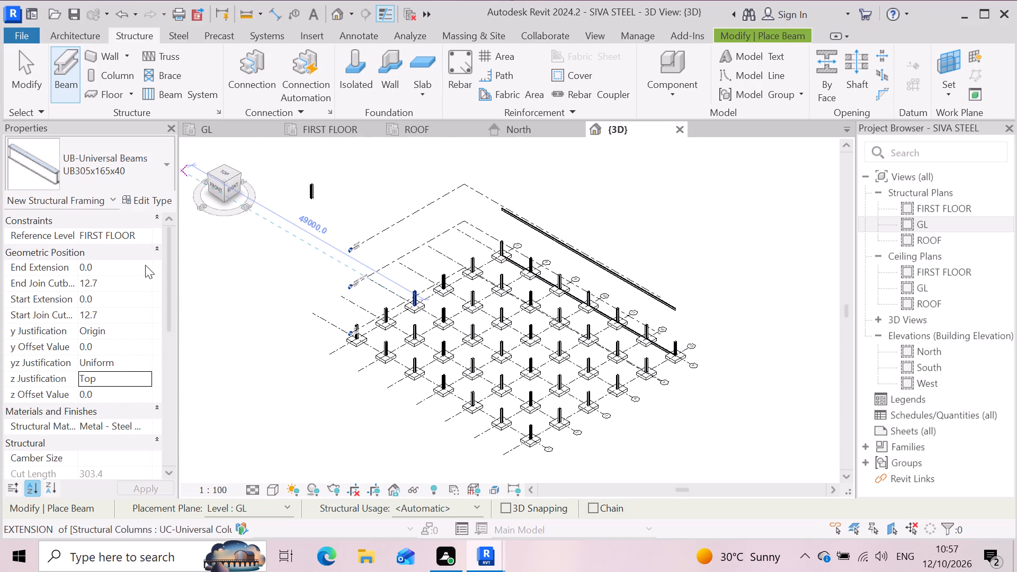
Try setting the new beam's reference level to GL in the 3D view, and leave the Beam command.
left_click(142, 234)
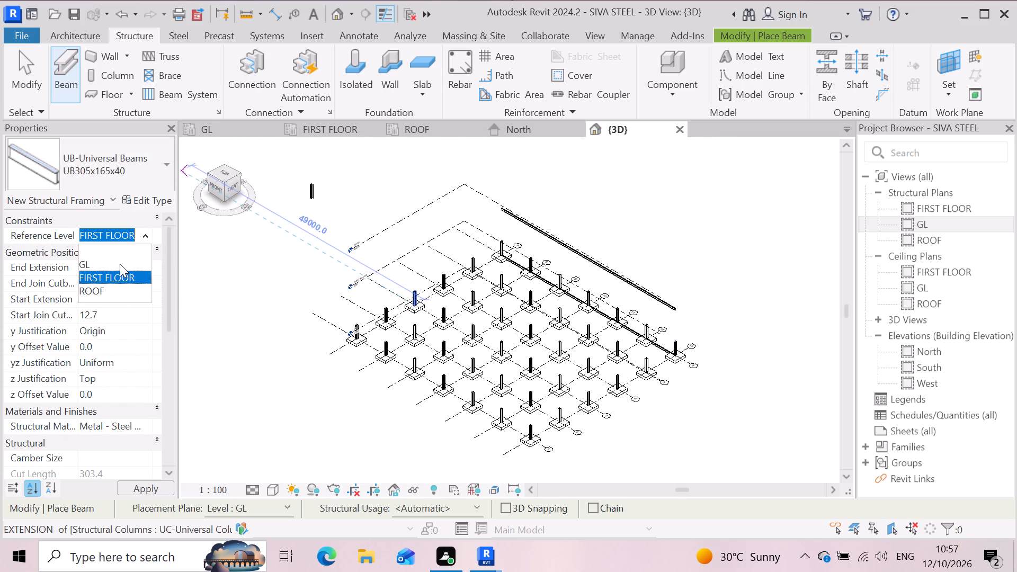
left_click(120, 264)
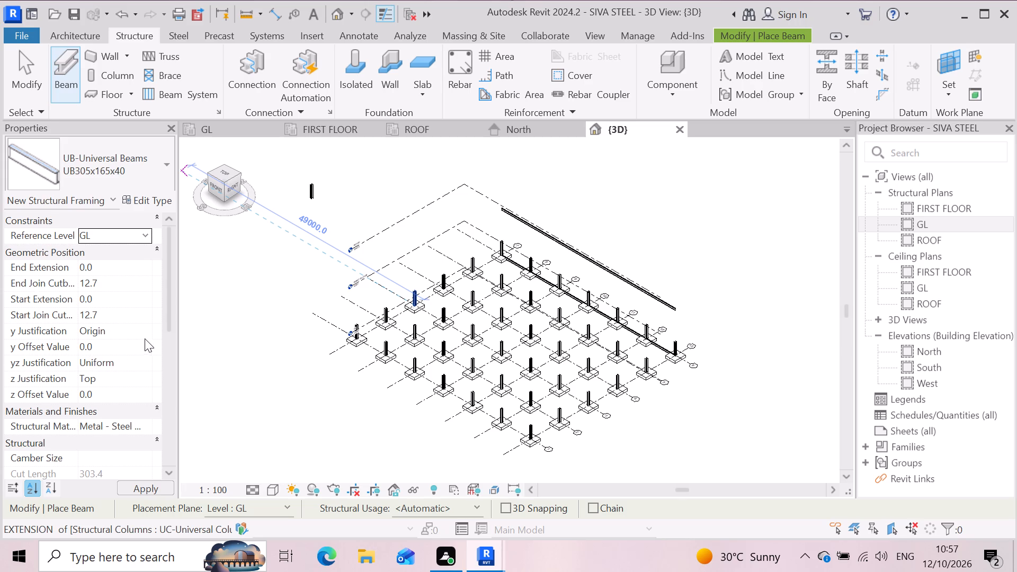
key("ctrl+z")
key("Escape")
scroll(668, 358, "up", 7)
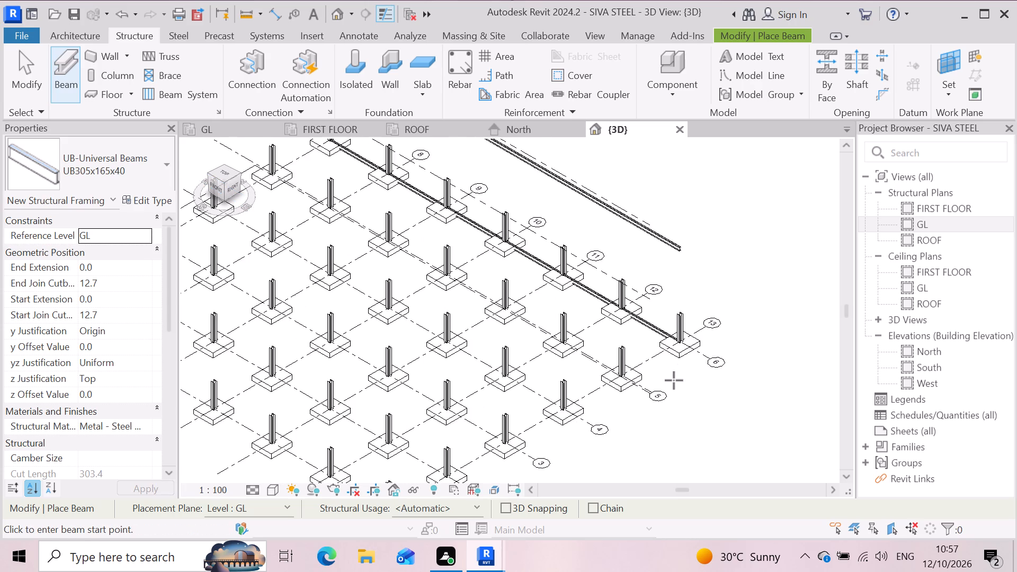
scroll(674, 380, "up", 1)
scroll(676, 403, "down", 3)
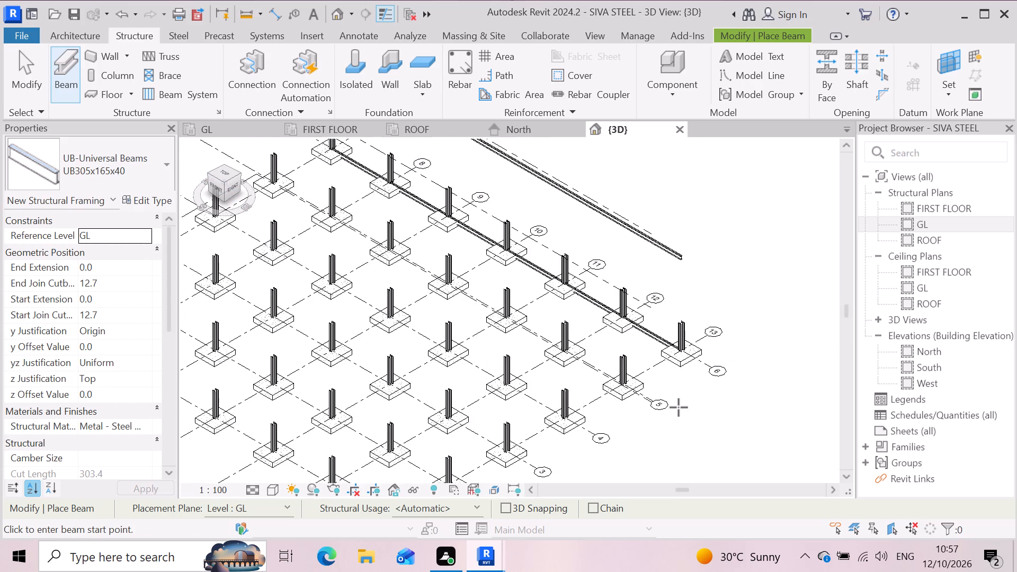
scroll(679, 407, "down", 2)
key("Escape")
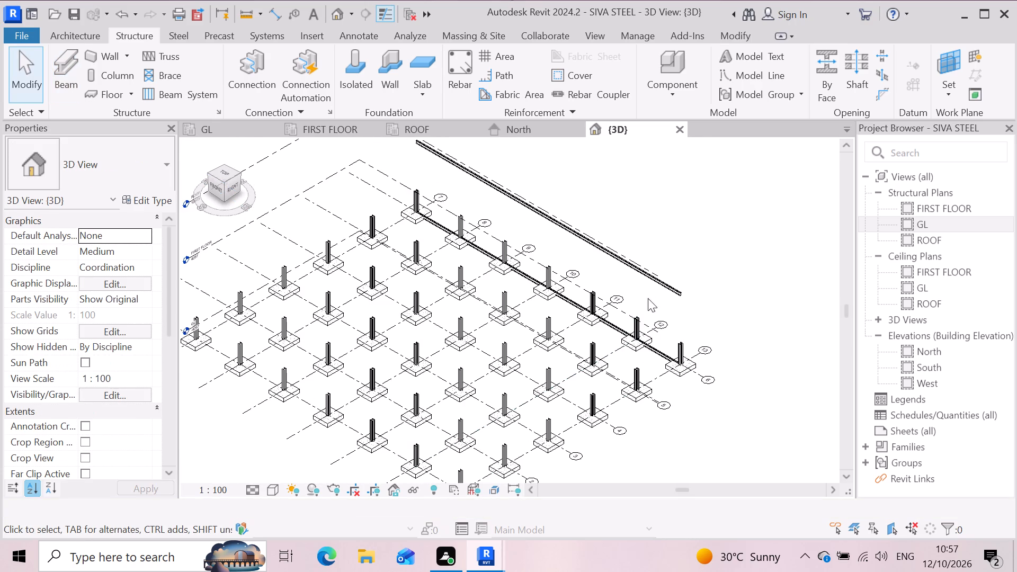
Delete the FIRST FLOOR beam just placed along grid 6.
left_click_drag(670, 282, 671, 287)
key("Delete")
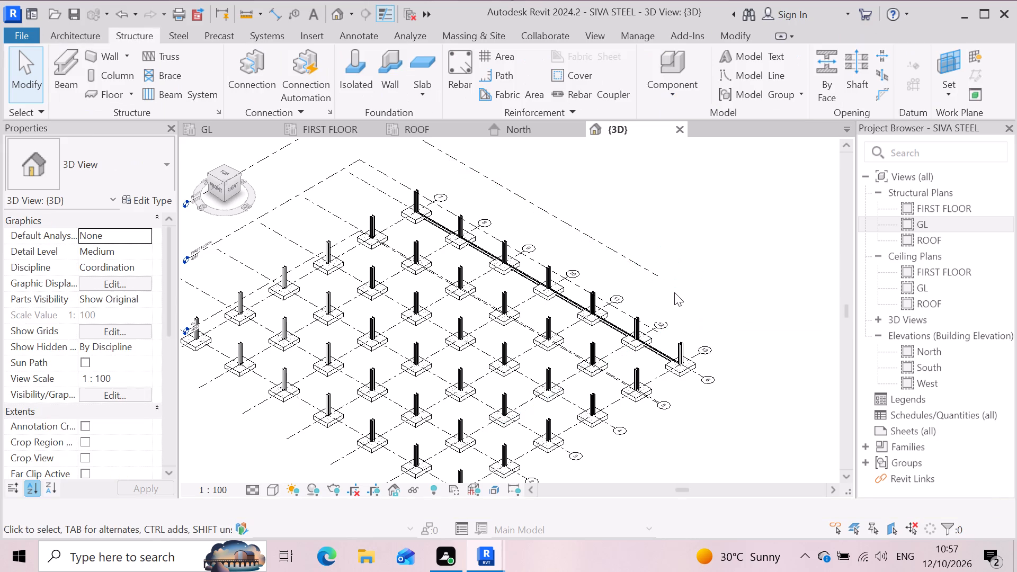
Examine the GL beam along grid 6 and its constraint and justification properties in the 3D view.
scroll(413, 190, "up", 3)
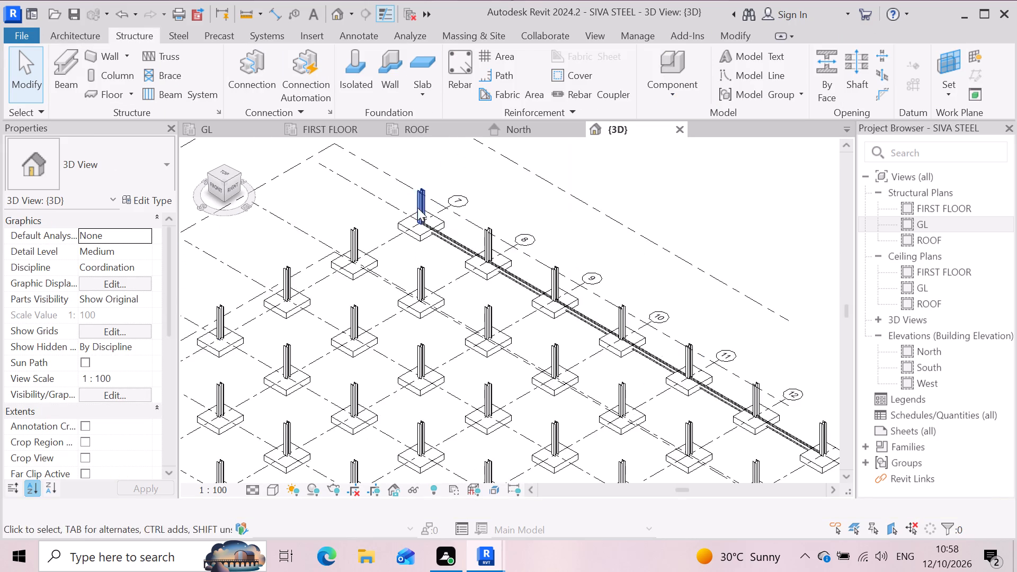
scroll(456, 248, "up", 7)
left_click(440, 246)
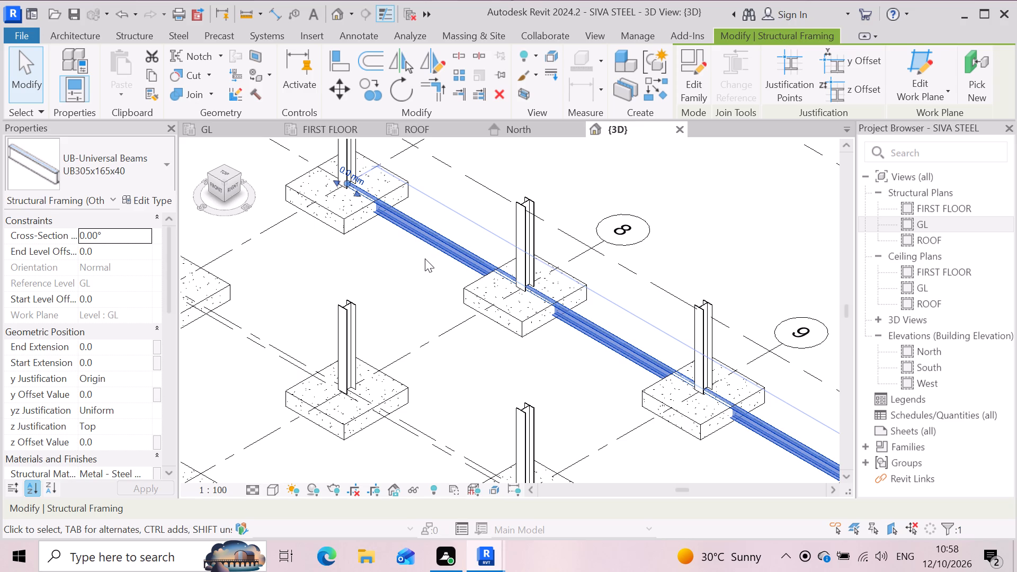
scroll(419, 254, "down", 3)
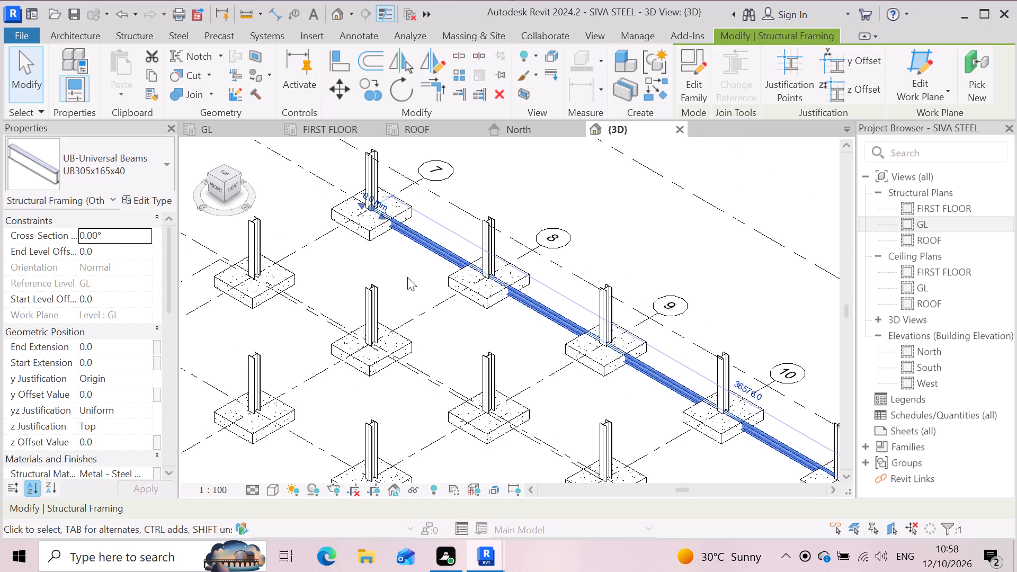
left_click(407, 278)
scroll(413, 251, "down", 7)
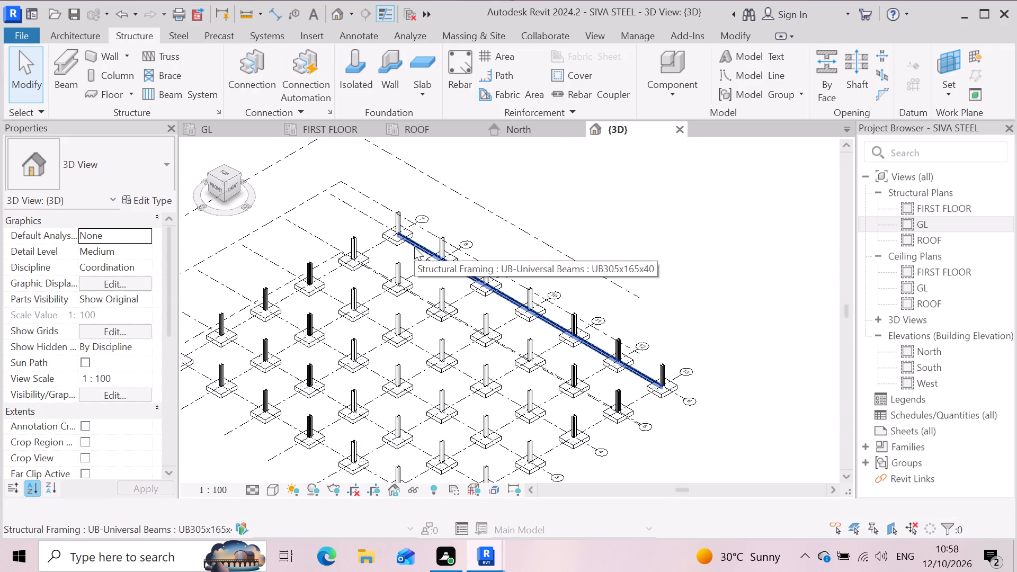
scroll(414, 247, "down", 2)
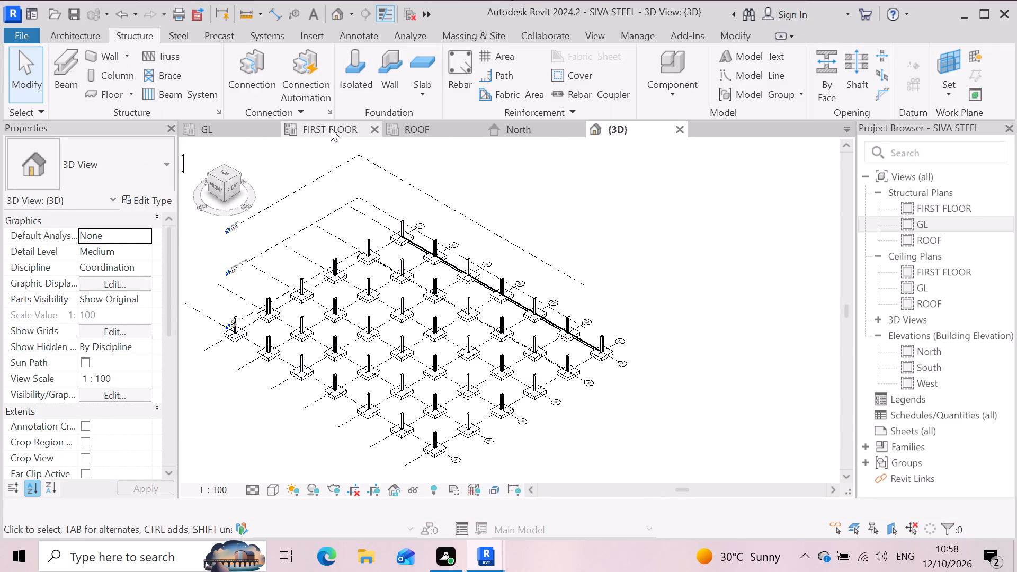
Place a UB305x165x40 beam along grid 5 from grid 7 to grid 13 in the FIRST FLOOR structural plan.
left_click(331, 128)
scroll(370, 322, "up", 3)
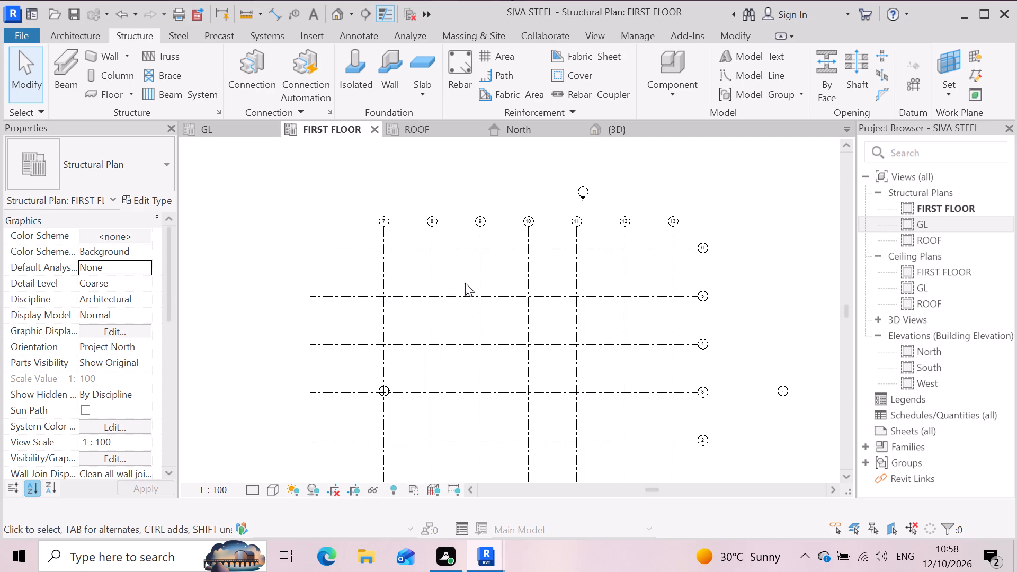
scroll(565, 269, "down", 5)
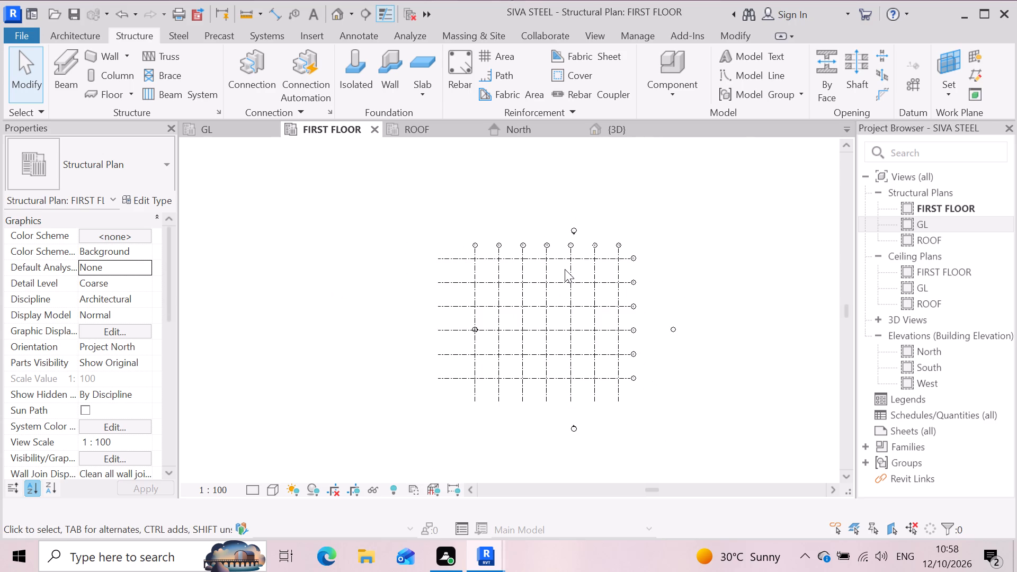
left_click(70, 53)
scroll(472, 308, "up", 3)
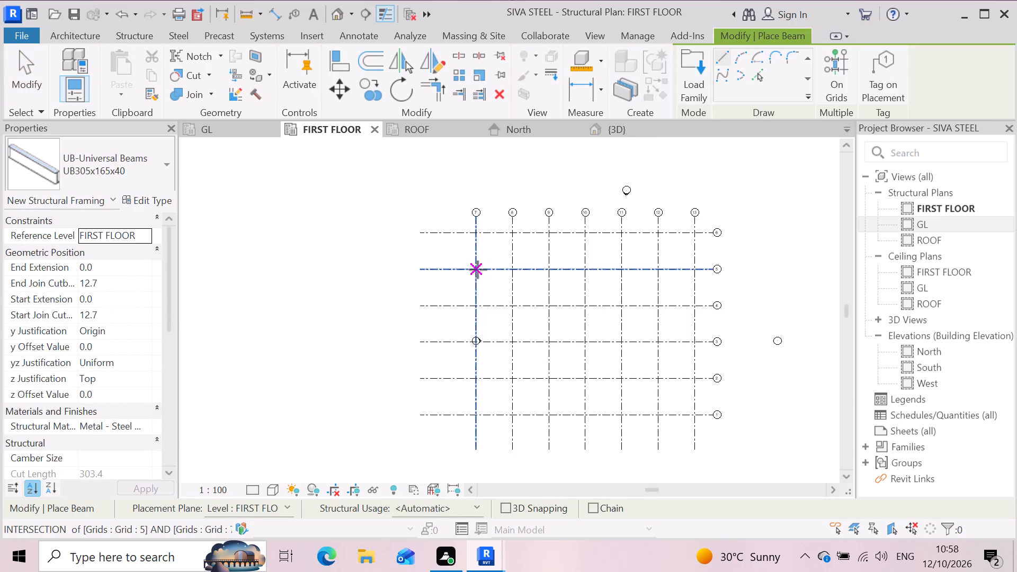
left_click(475, 270)
left_click(693, 273)
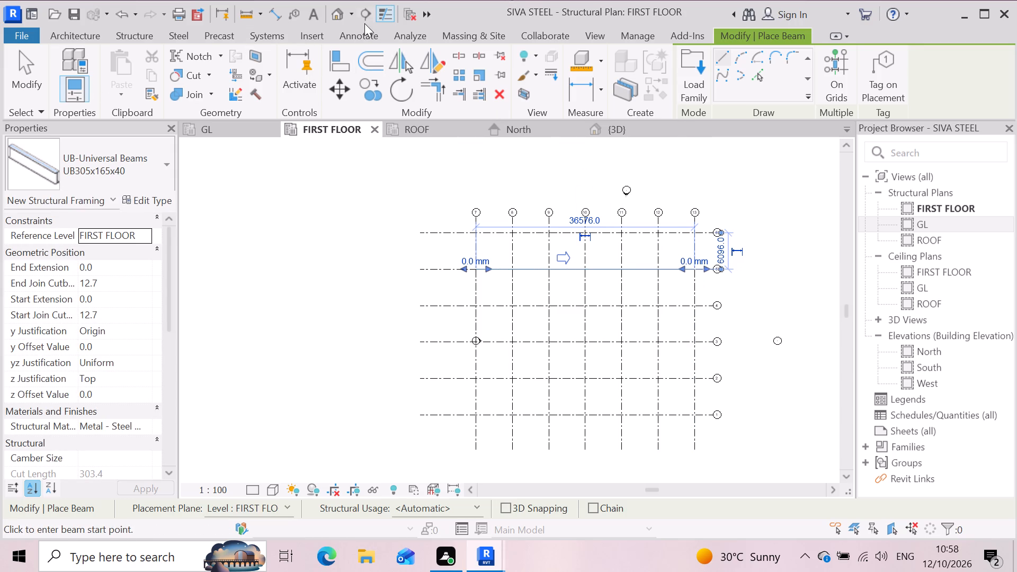
Examine the new FIRST FLOOR beam against the columns in 3D and open its end level offset.
left_click(335, 12)
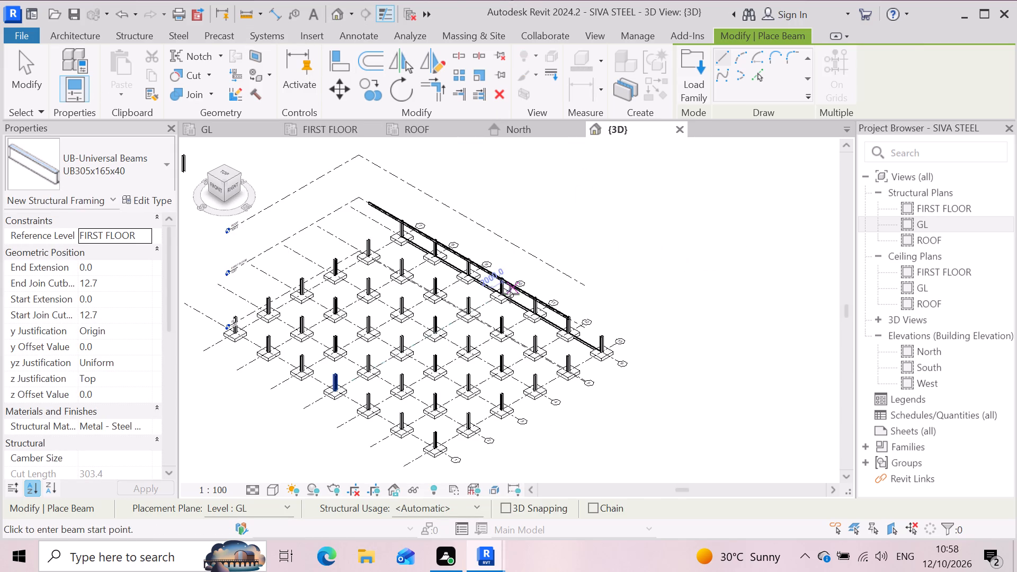
scroll(503, 312, "up", 6)
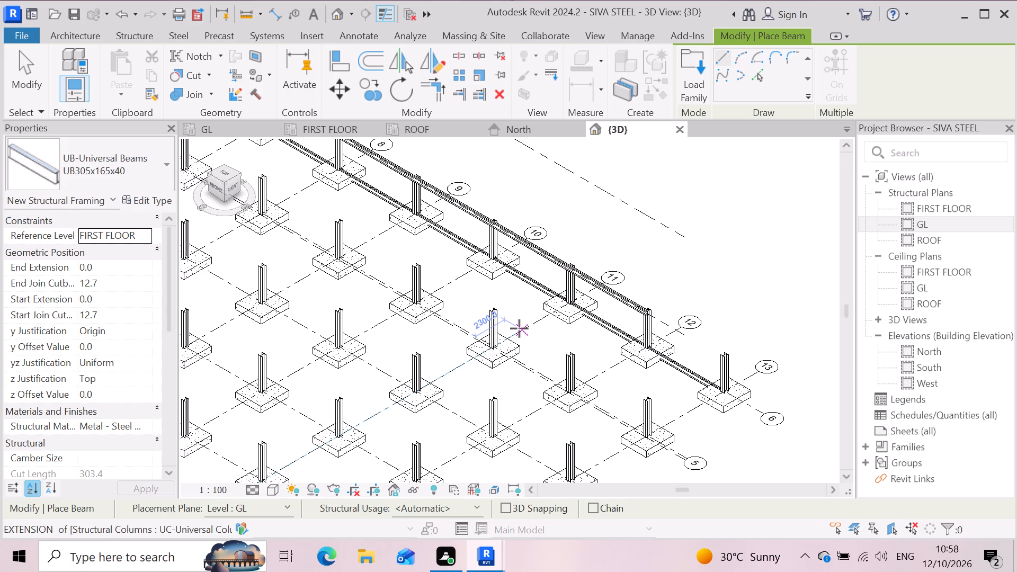
scroll(549, 341, "down", 3)
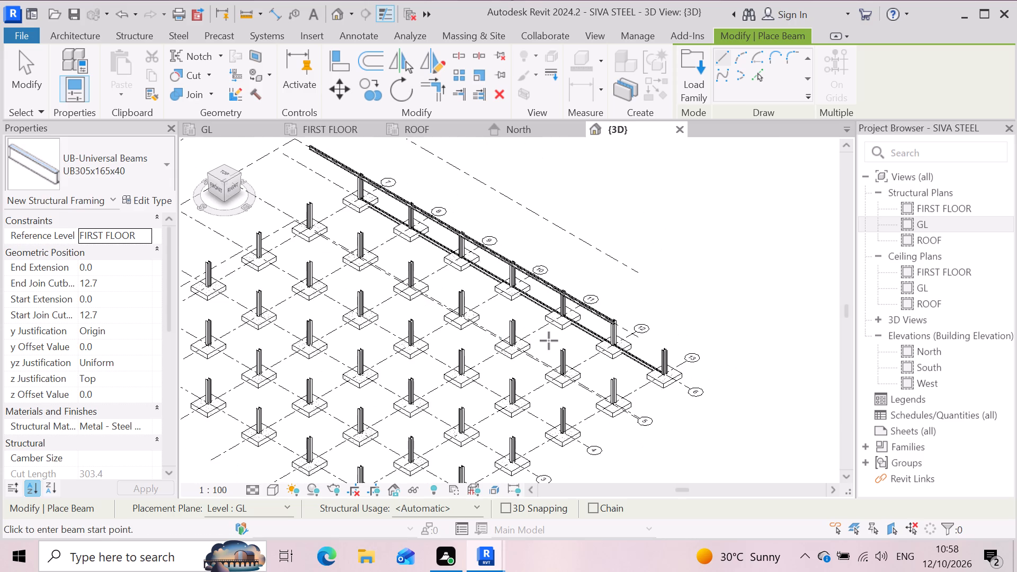
scroll(549, 341, "down", 2)
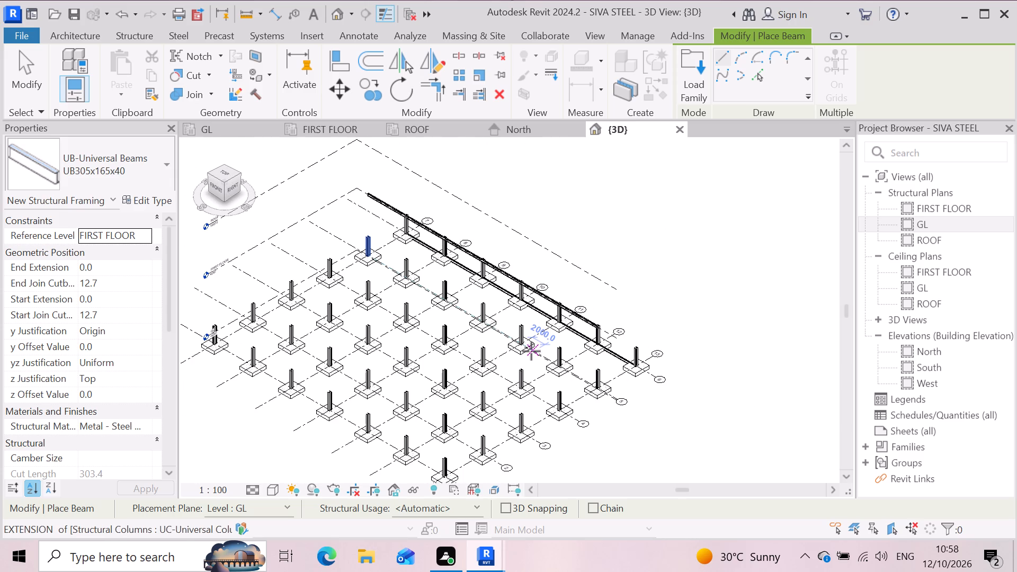
key("Escape")
scroll(589, 338, "up", 3)
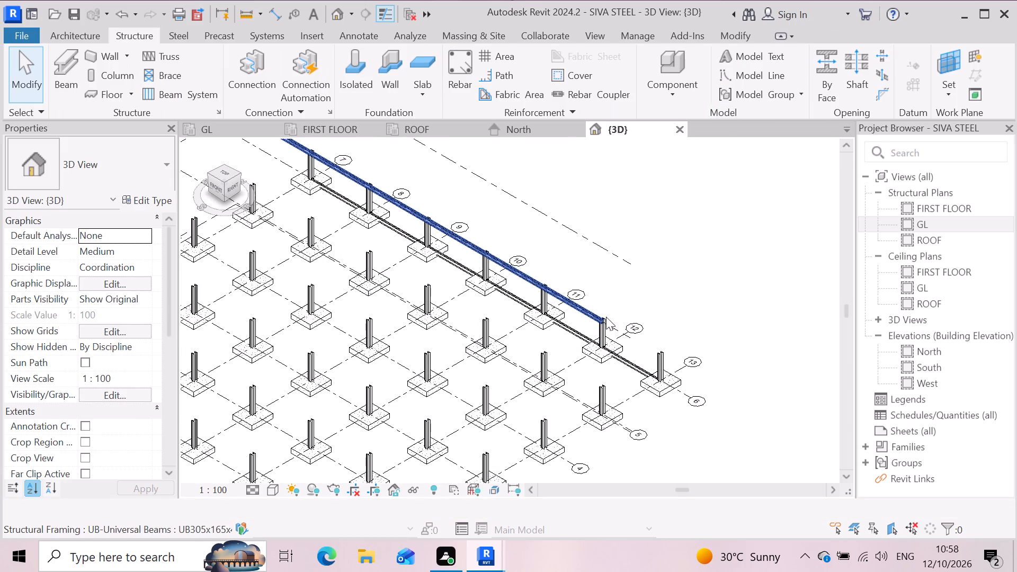
left_click(603, 318)
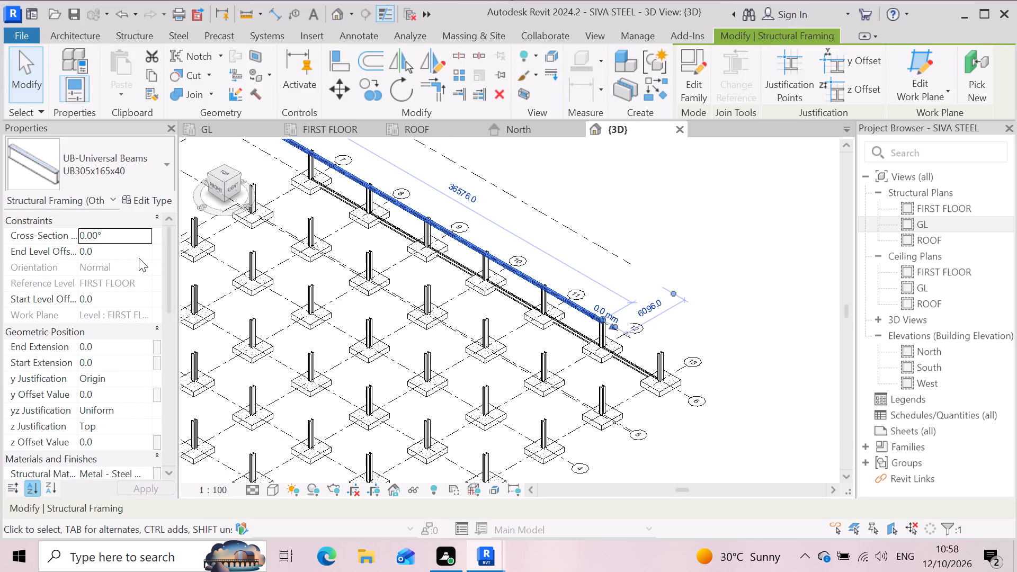
left_click(101, 252)
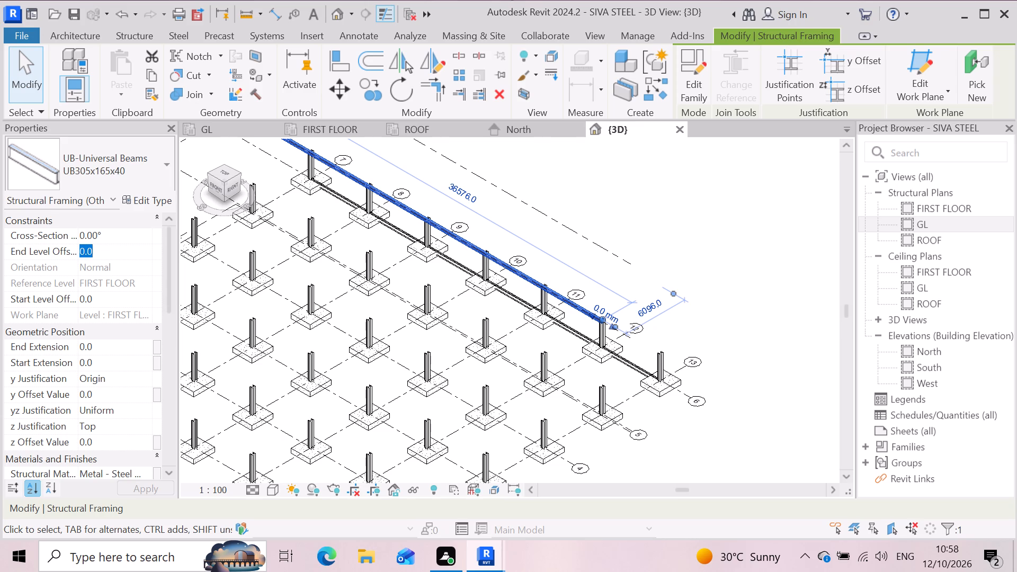
key("Escape")
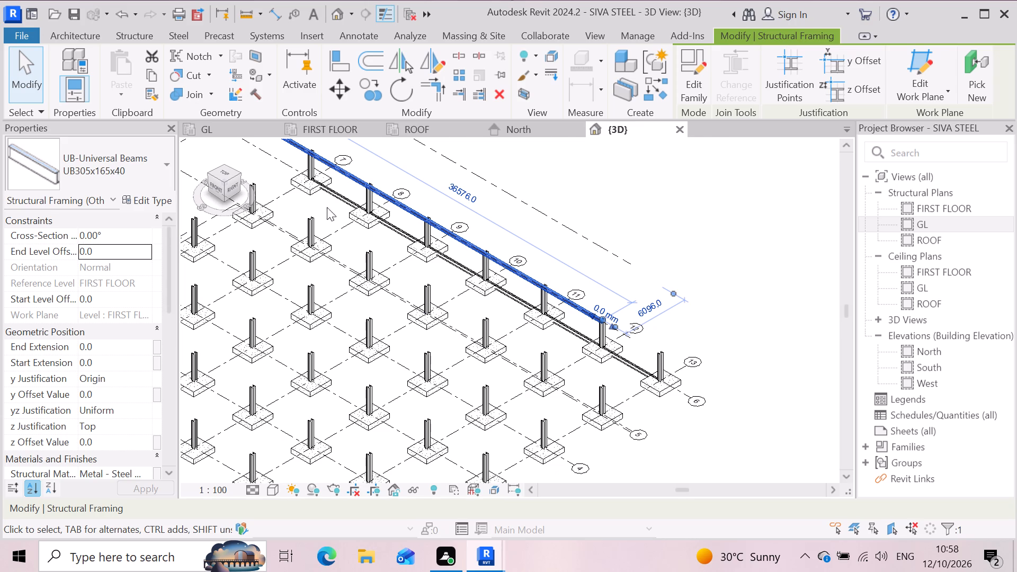
Delete the GL-level beam running along grid 6 from grid 7 to grid 13.
left_click(335, 198)
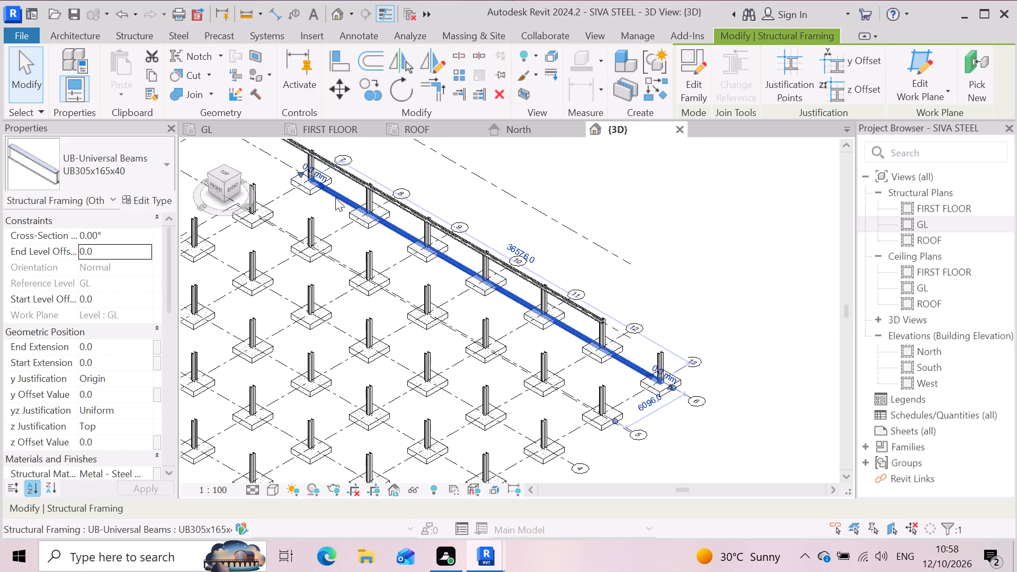
key("Delete")
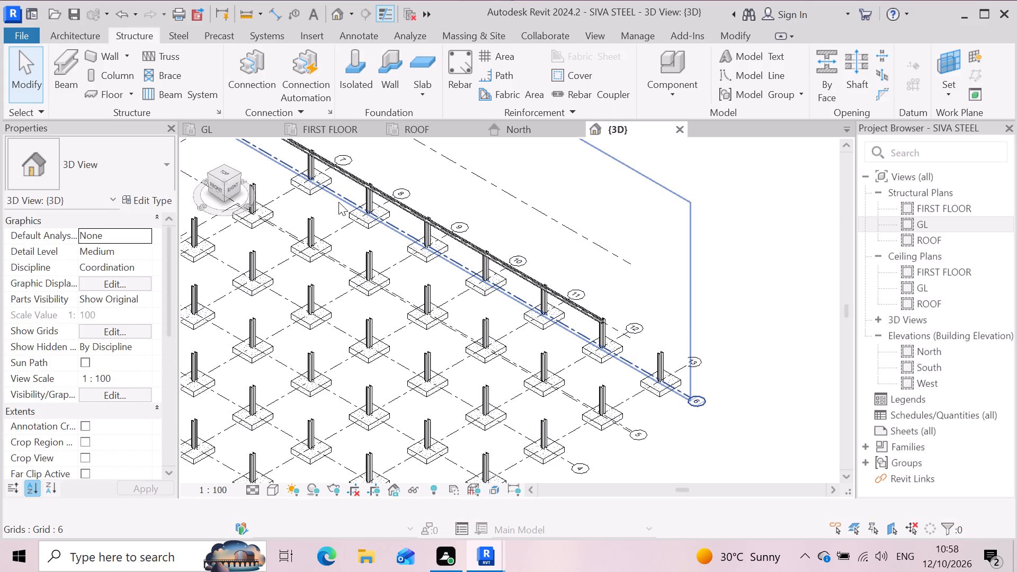
scroll(704, 380, "down", 1)
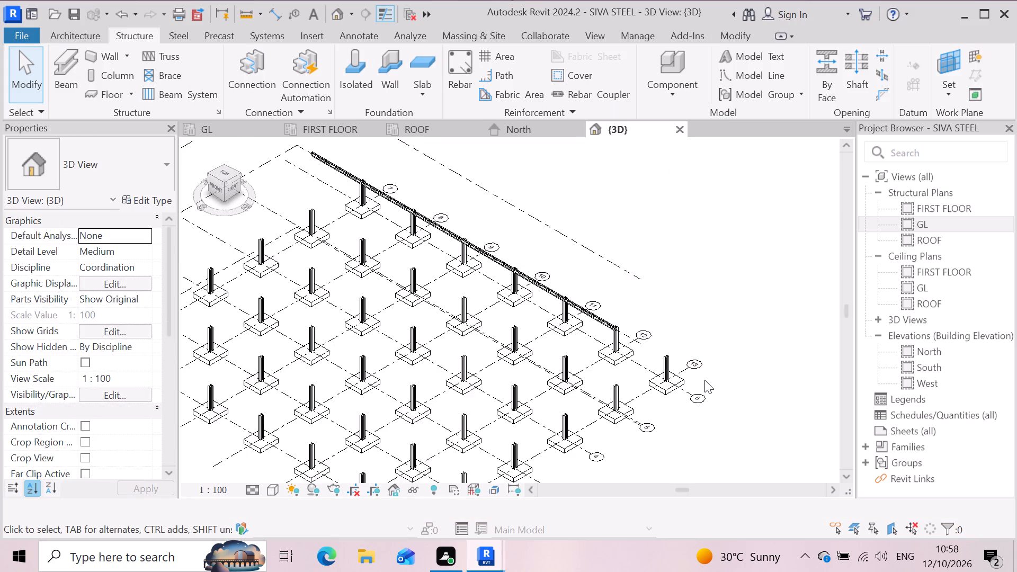
Extend the FIRST FLOOR beam's end to the grid 13 column on grid 6, giving an end extension of about 6822.4 mm.
scroll(704, 380, "down", 3)
scroll(711, 414, "up", 1)
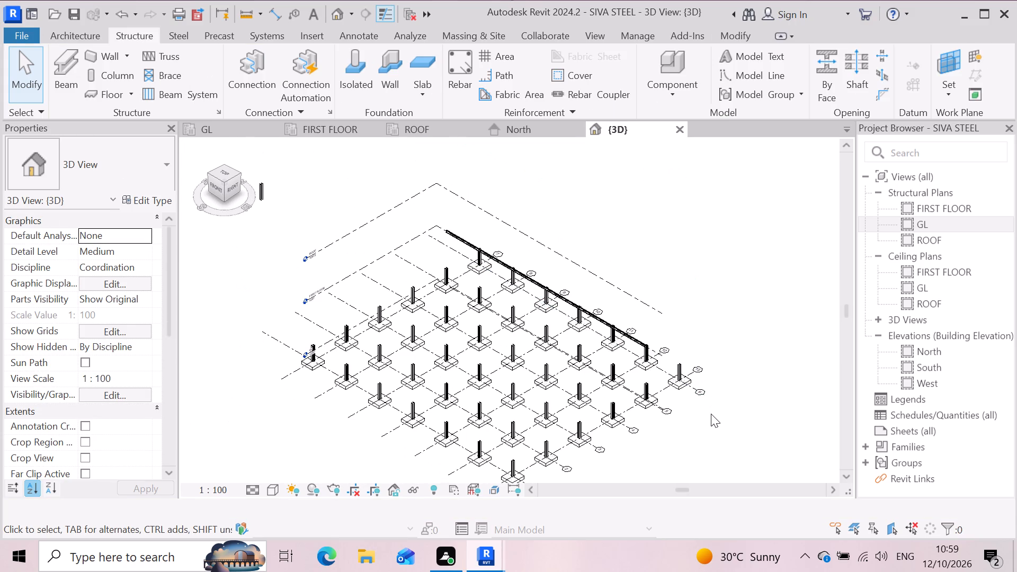
scroll(711, 414, "up", 4)
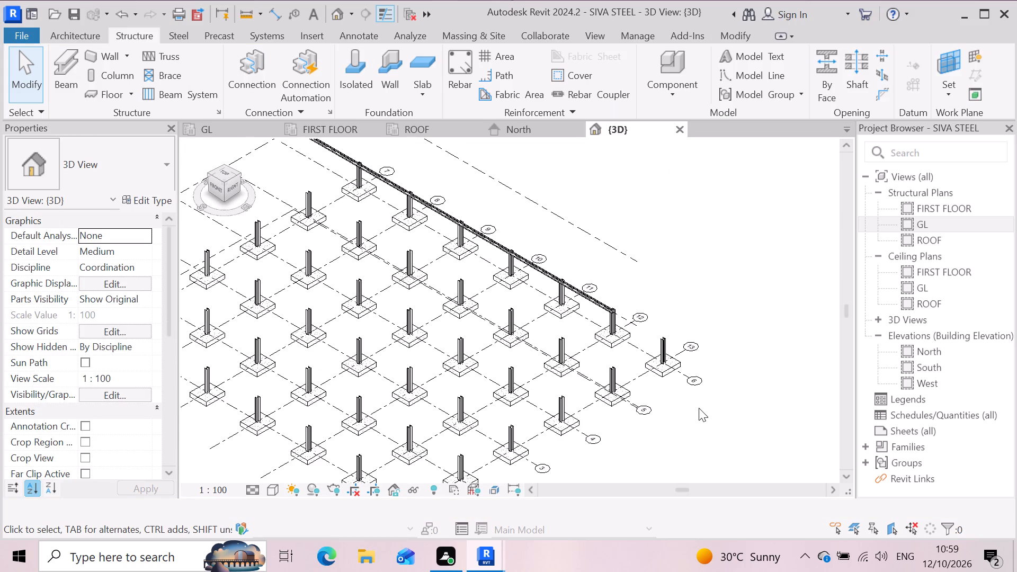
left_click(545, 262)
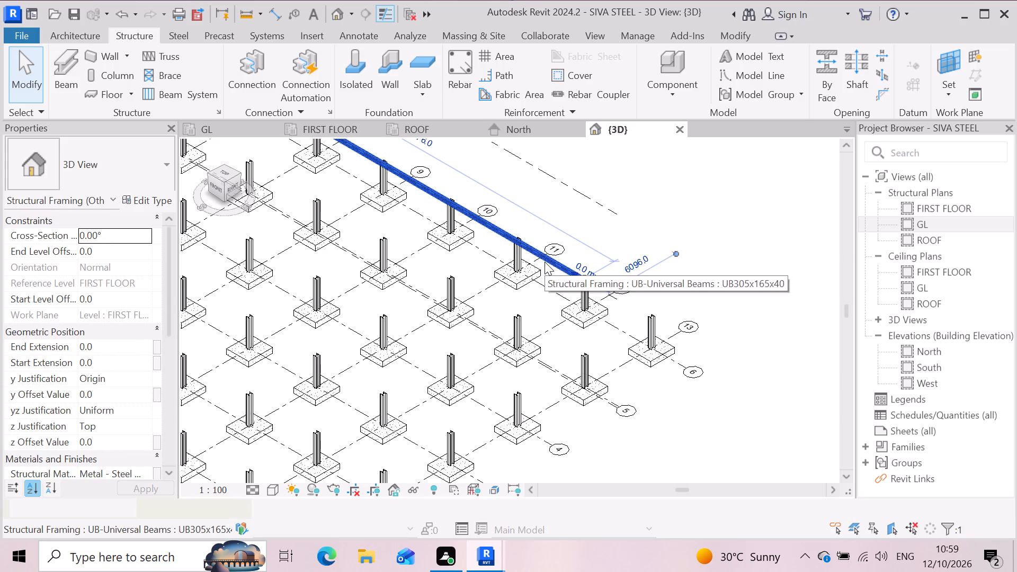
left_click_drag(583, 275, 600, 287)
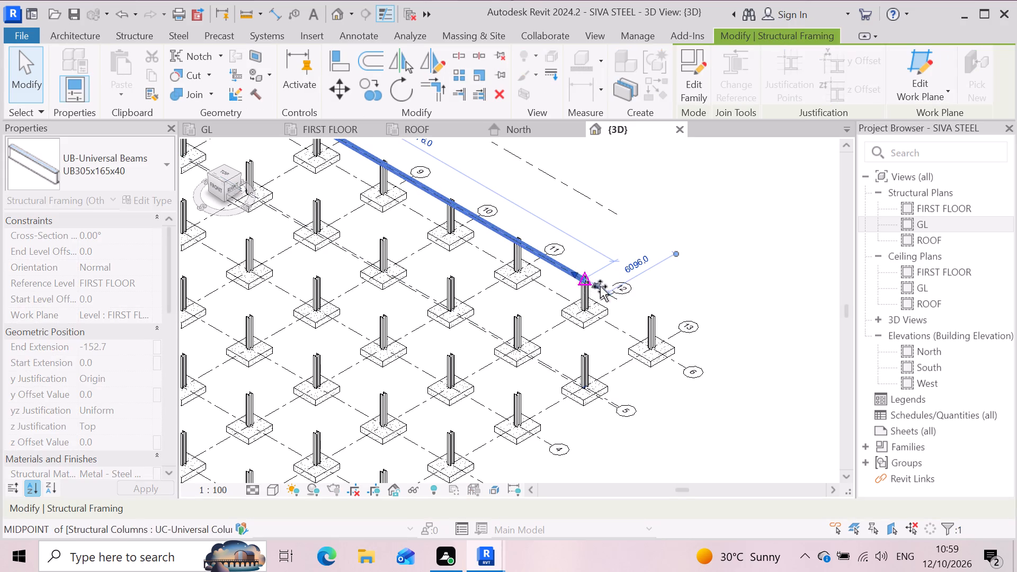
left_click_drag(600, 287, 655, 326)
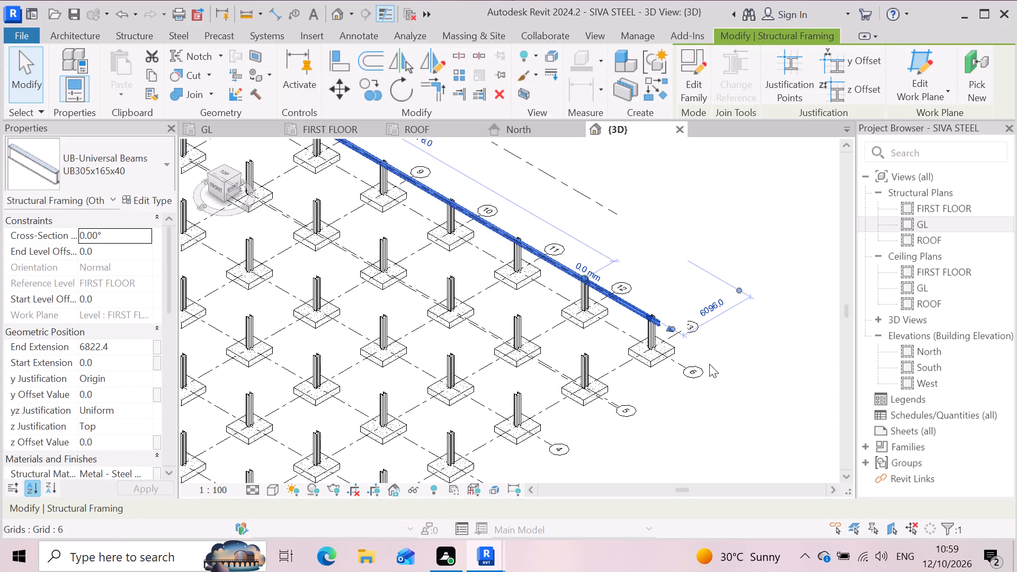
key("Escape")
Pull the beam's opposite end back to the grid 7 column on grid 6, giving a start extension of about -5700.8 mm.
scroll(727, 397, "down", 3)
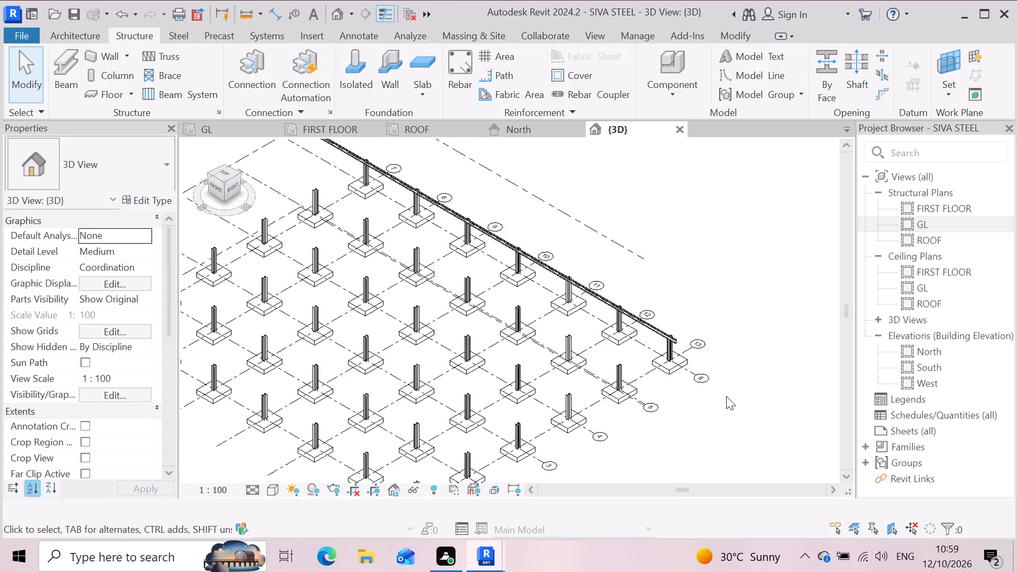
scroll(726, 396, "down", 1)
scroll(397, 180, "up", 3)
scroll(447, 197, "up", 3)
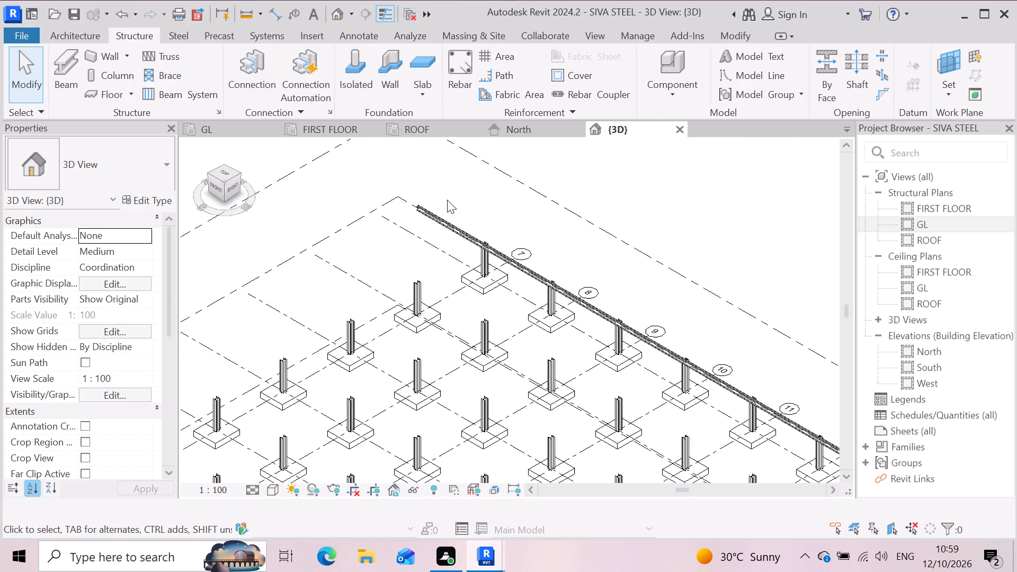
left_click(412, 212)
left_click_drag(414, 213, 492, 270)
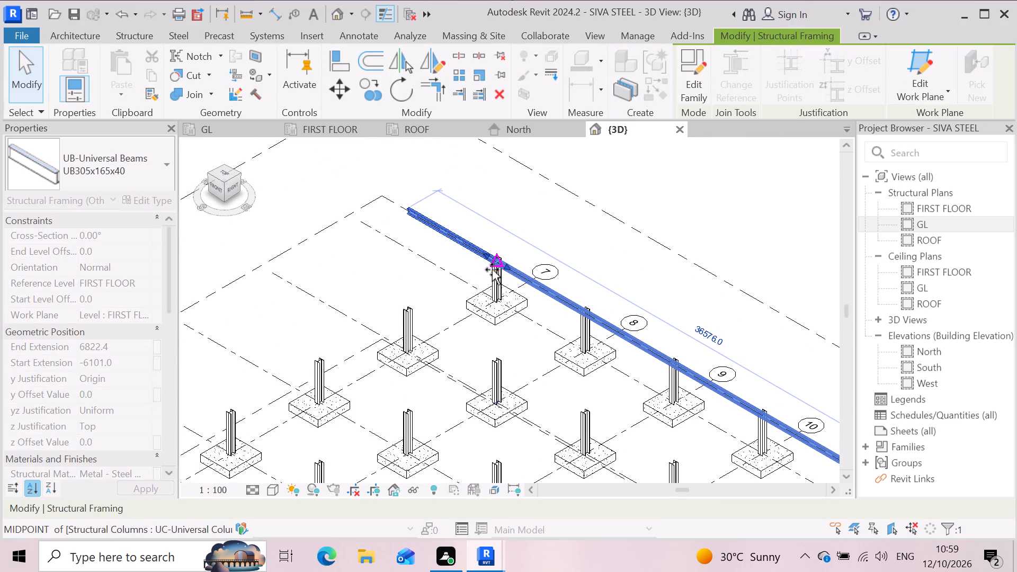
left_click_drag(492, 270, 493, 270)
scroll(506, 256, "up", 13)
left_click_drag(520, 279, 487, 232)
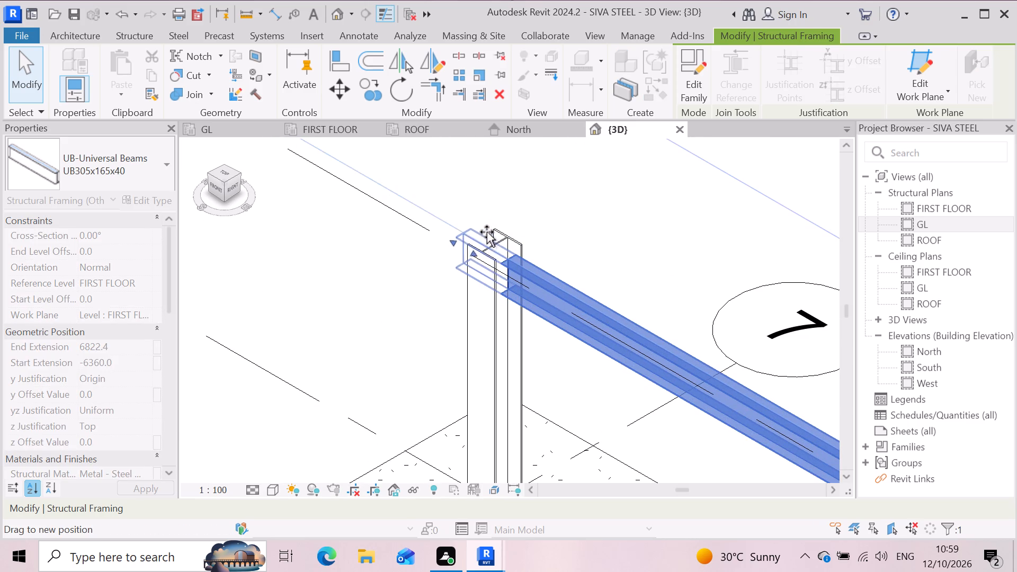
left_click_drag(487, 232, 486, 231)
left_click(486, 231)
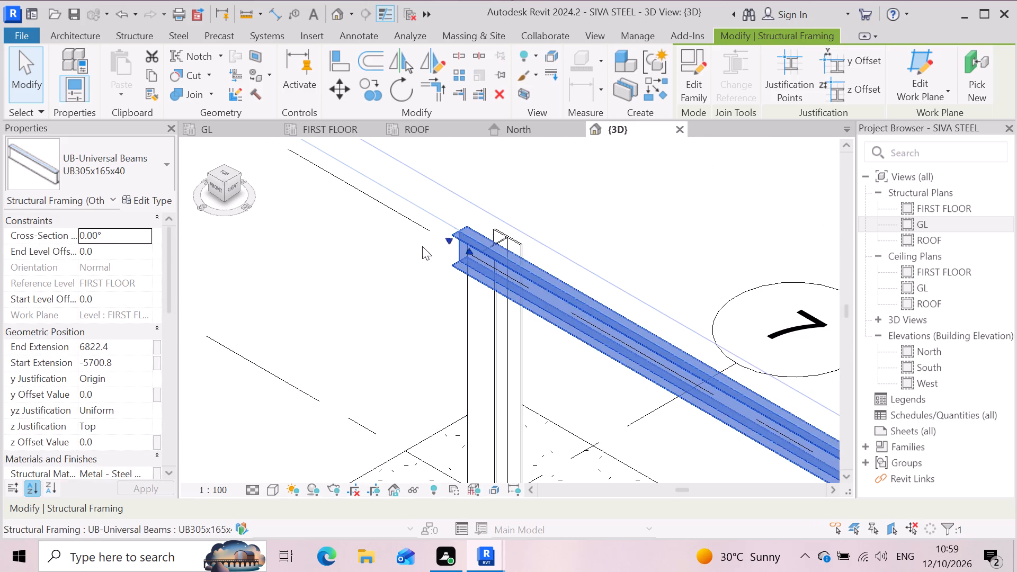
left_click(379, 275)
scroll(372, 246, "down", 4)
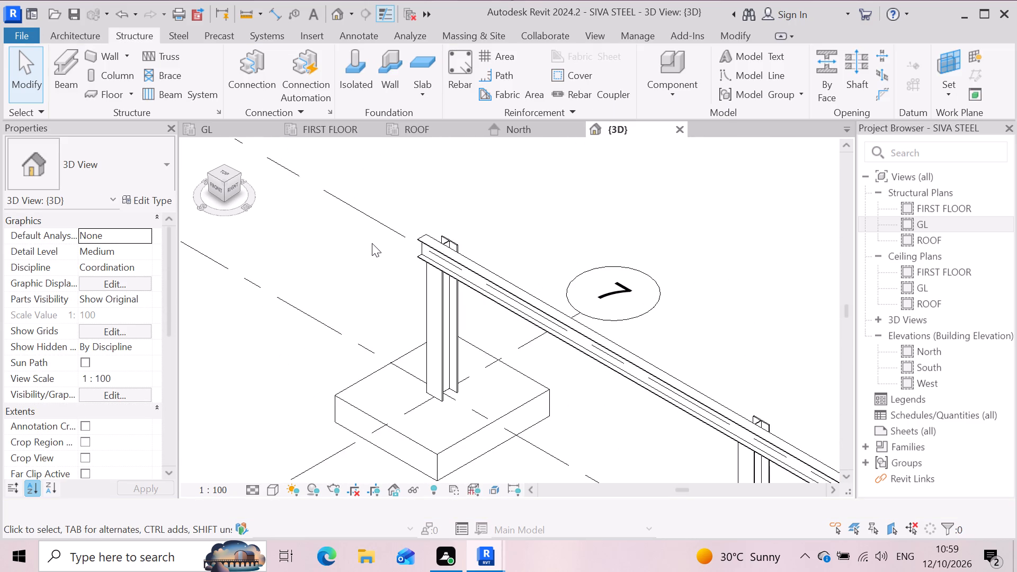
scroll(372, 239, "down", 14)
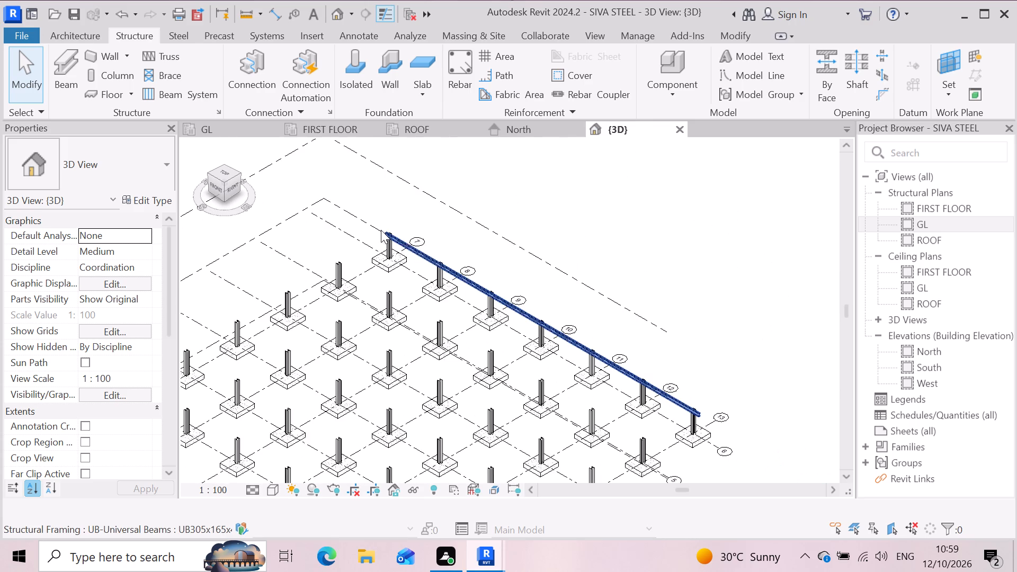
key("Escape")
Copy the FIRST FLOOR UB305x165x40 beam in 3D, using its end point, onto the column rows of grids 5 and 4.
scroll(628, 383, "up", 2)
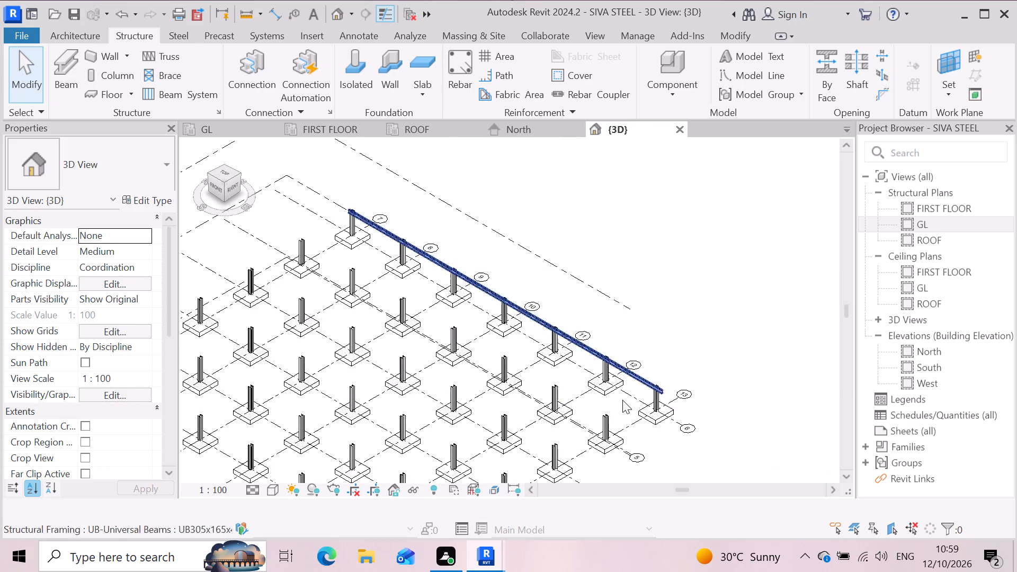
scroll(622, 400, "up", 5)
left_click(641, 365)
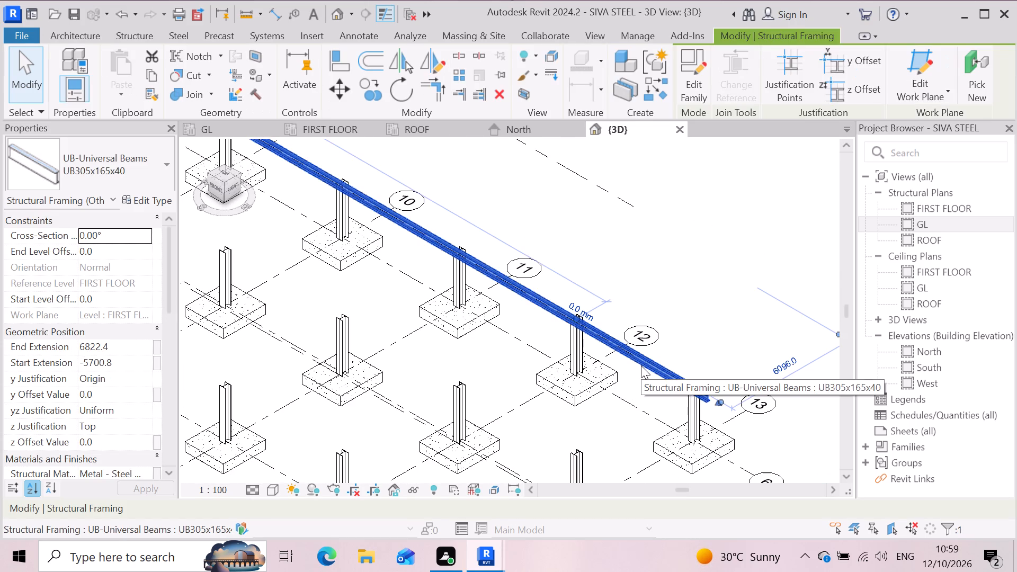
left_click(370, 93)
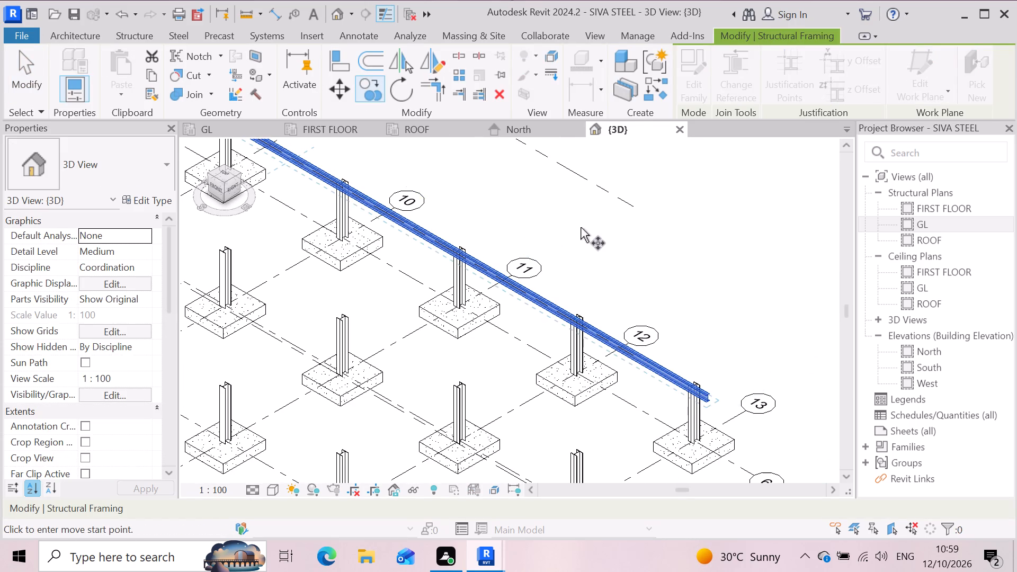
scroll(581, 227, "down", 7)
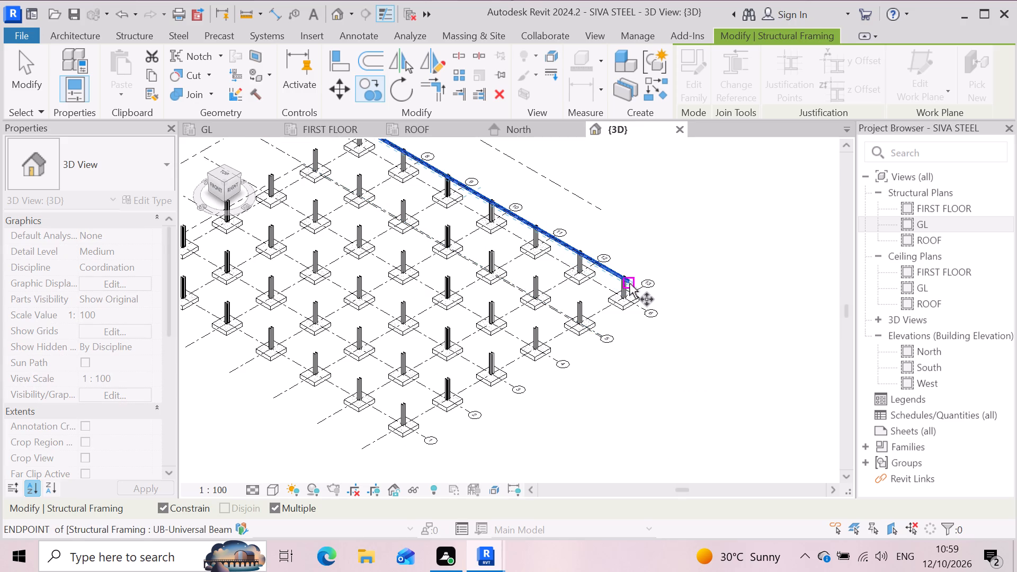
left_click(628, 283)
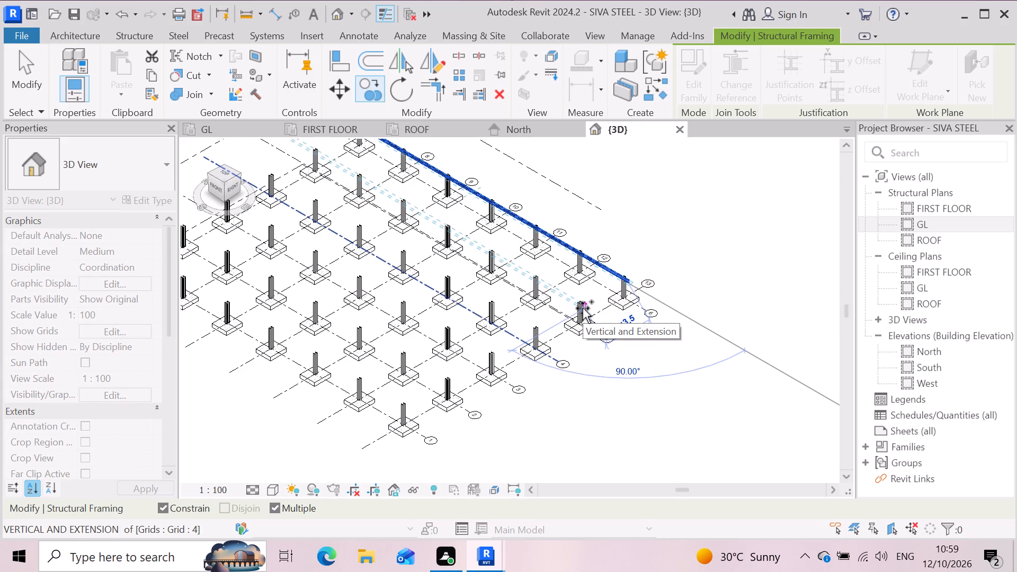
left_click(583, 308)
scroll(681, 334, "down", 3)
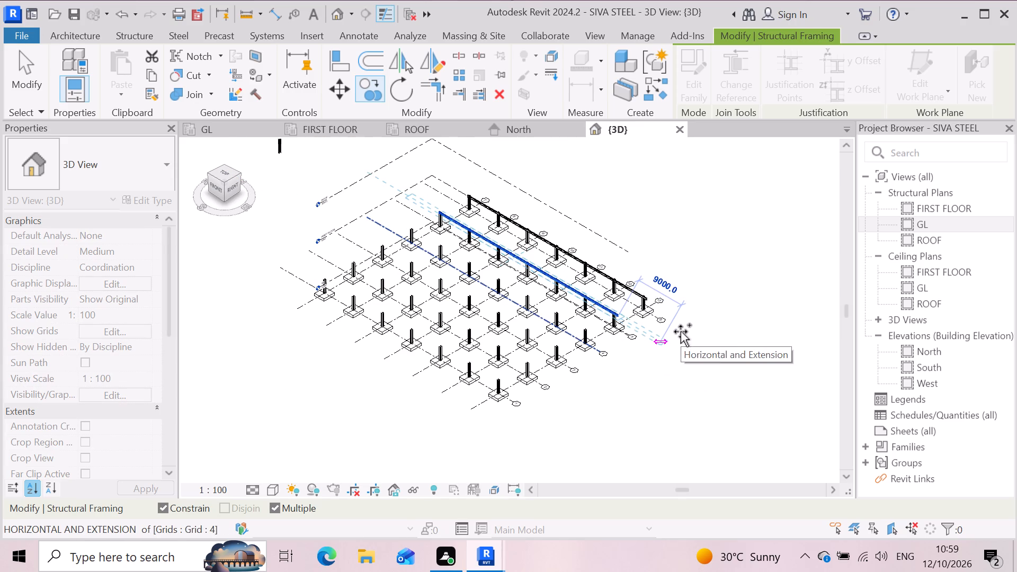
scroll(596, 345, "up", 5)
left_click(595, 333)
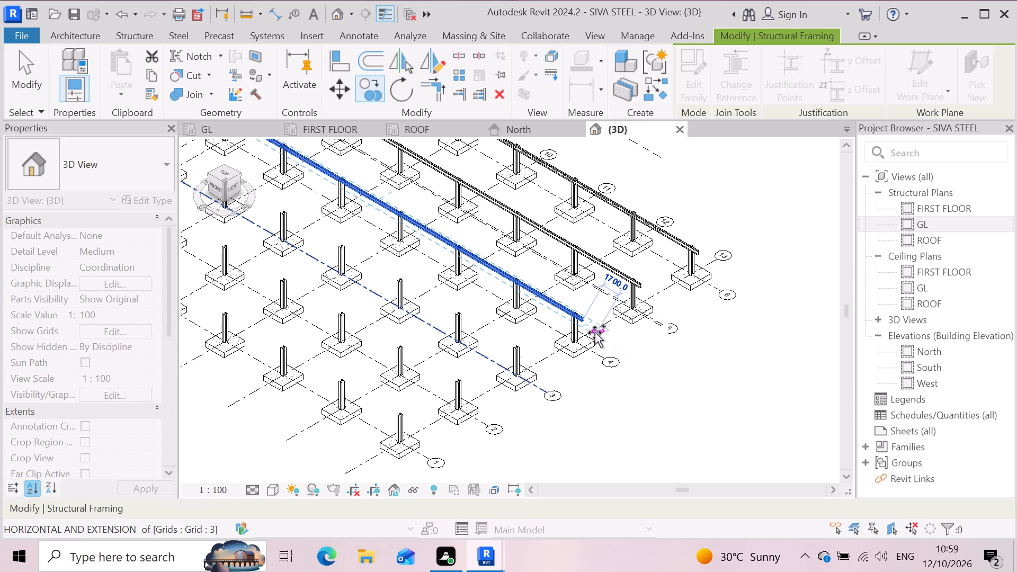
Continue the multiple copy, placing the beam on the column rows of grids 3, 2 and 1.
scroll(659, 362, "down", 2)
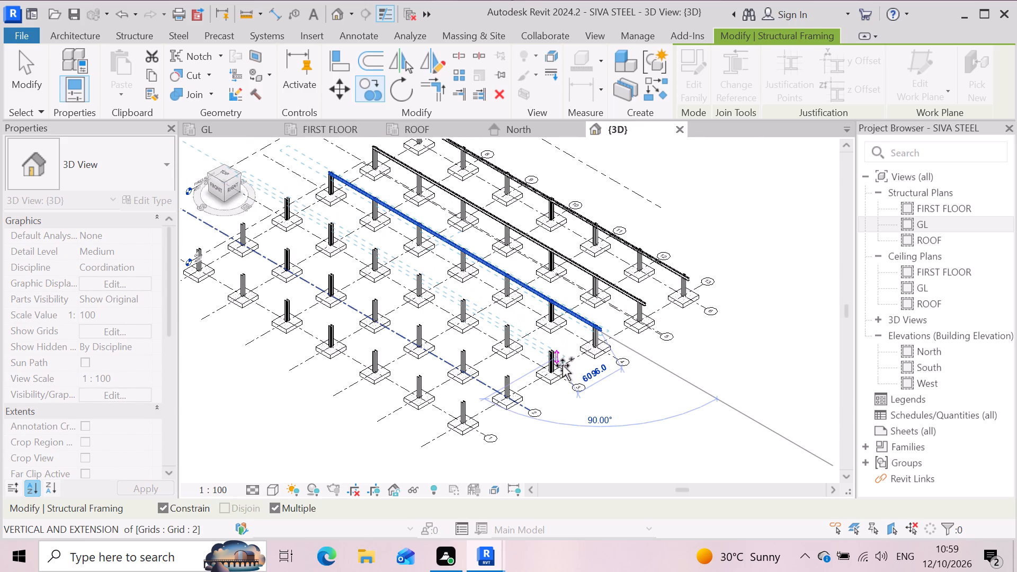
left_click(563, 365)
scroll(648, 359, "down", 3)
scroll(573, 381, "up", 1)
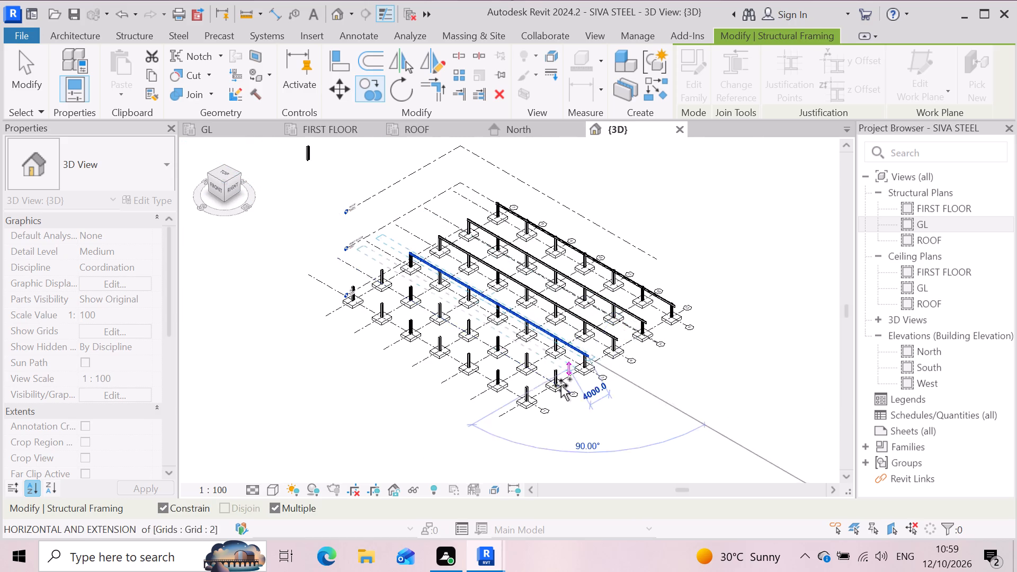
scroll(561, 386, "up", 5)
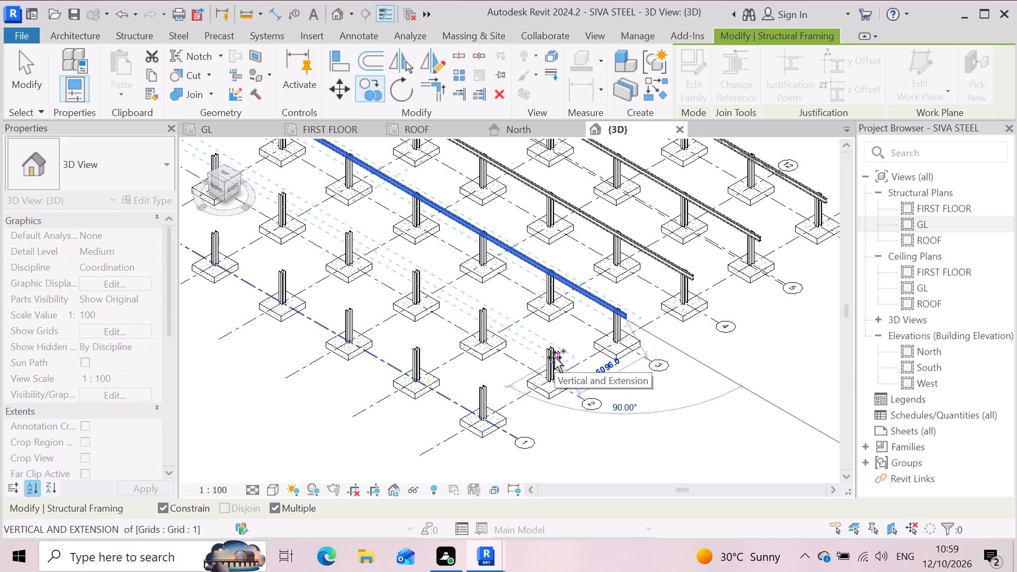
left_click(555, 358)
scroll(611, 356, "down", 7)
scroll(594, 380, "up", 4)
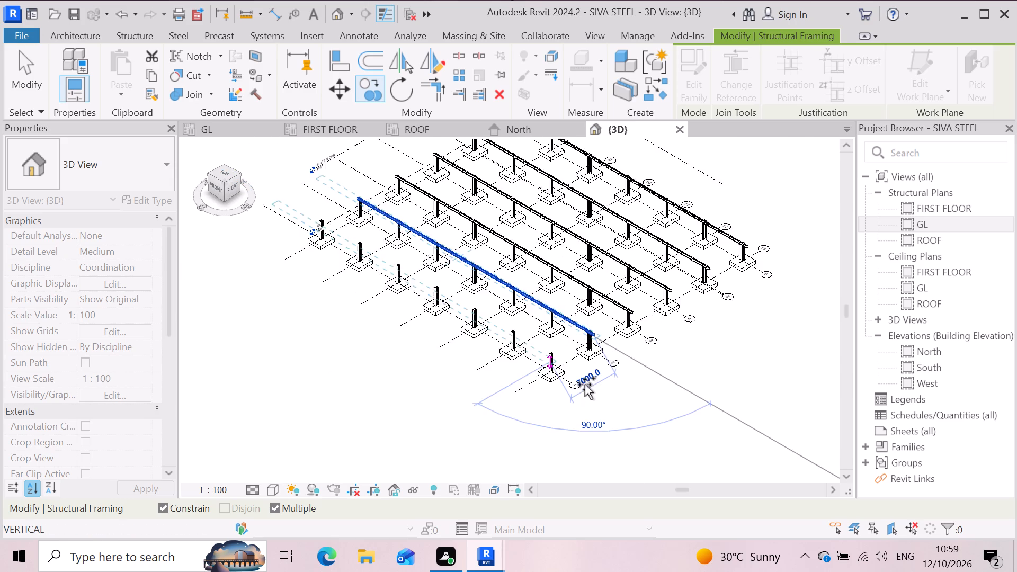
scroll(585, 385, "up", 2)
left_click(539, 342)
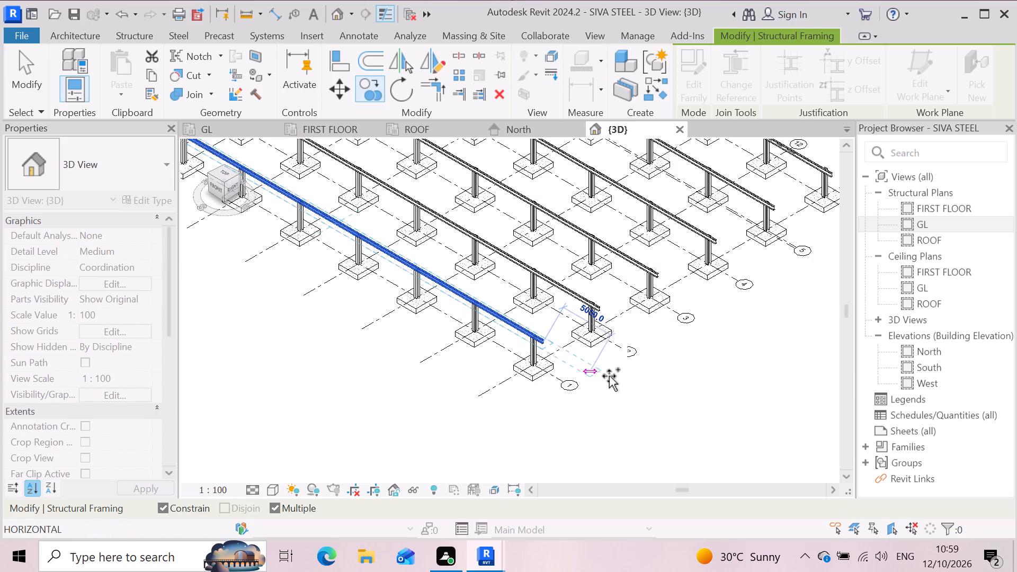
scroll(630, 365, "down", 3)
key("Escape")
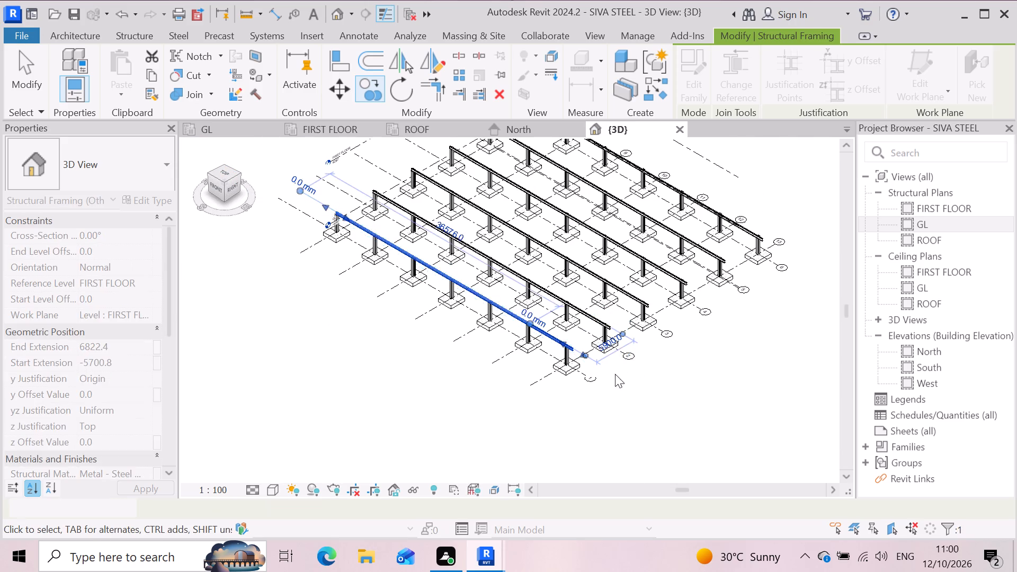
scroll(608, 384, "down", 3)
key("Escape")
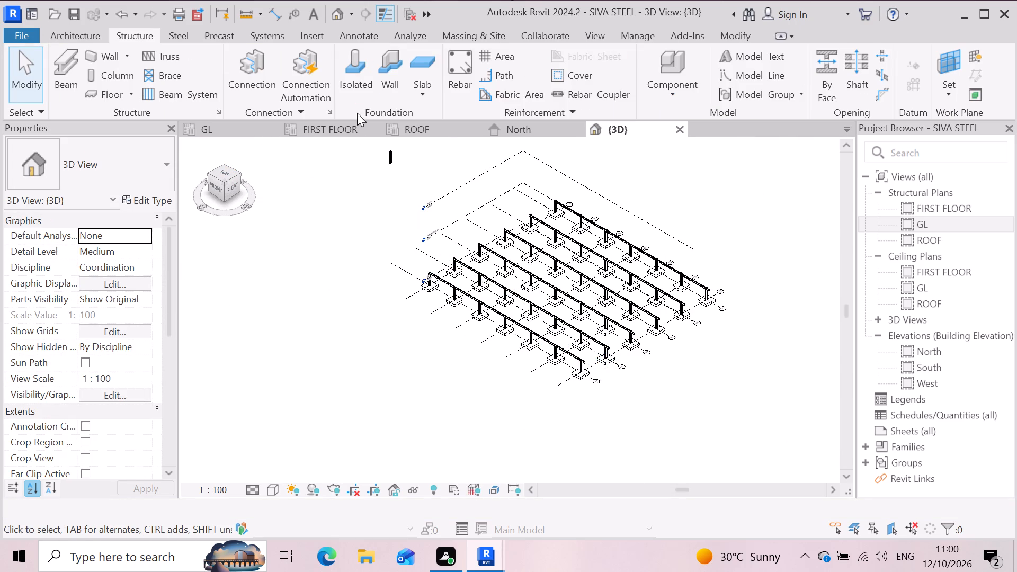
Place a UB305x165x40 beam along grid 7 in the FIRST FLOOR structural plan, from grid 6 to the last beam beyond grid 1.
left_click(335, 129)
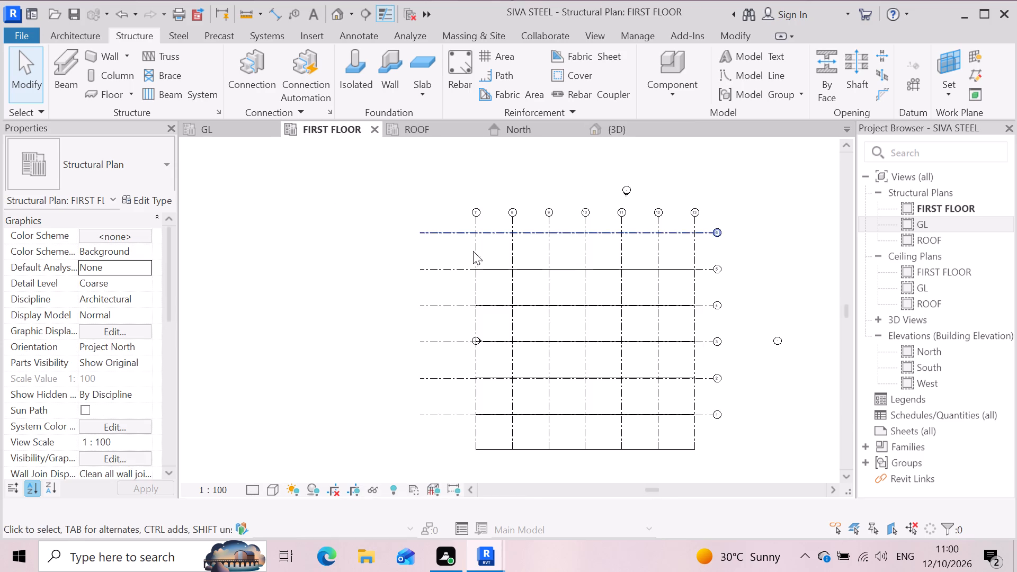
scroll(658, 278, "down", 3)
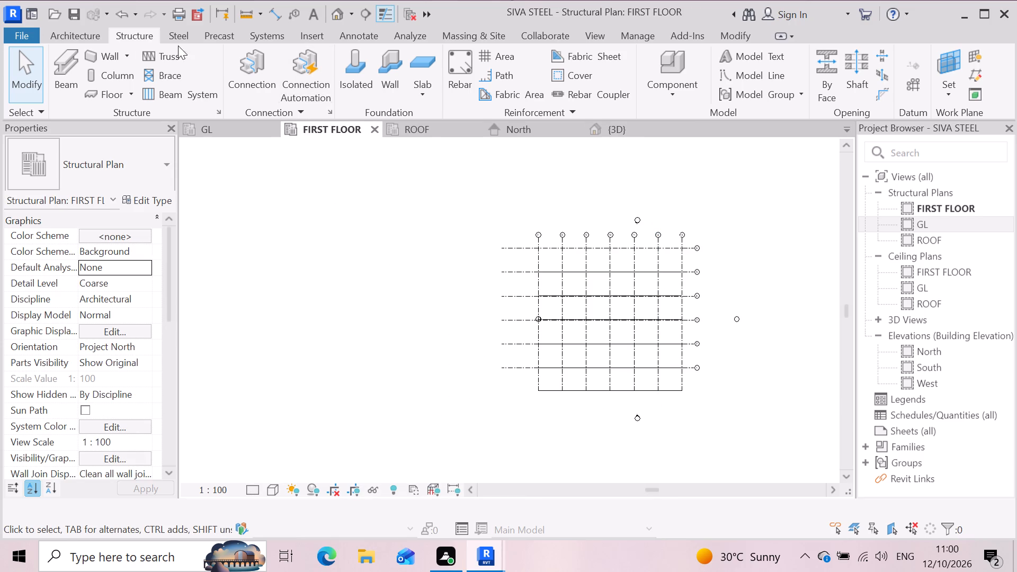
left_click(66, 60)
scroll(548, 249, "up", 3)
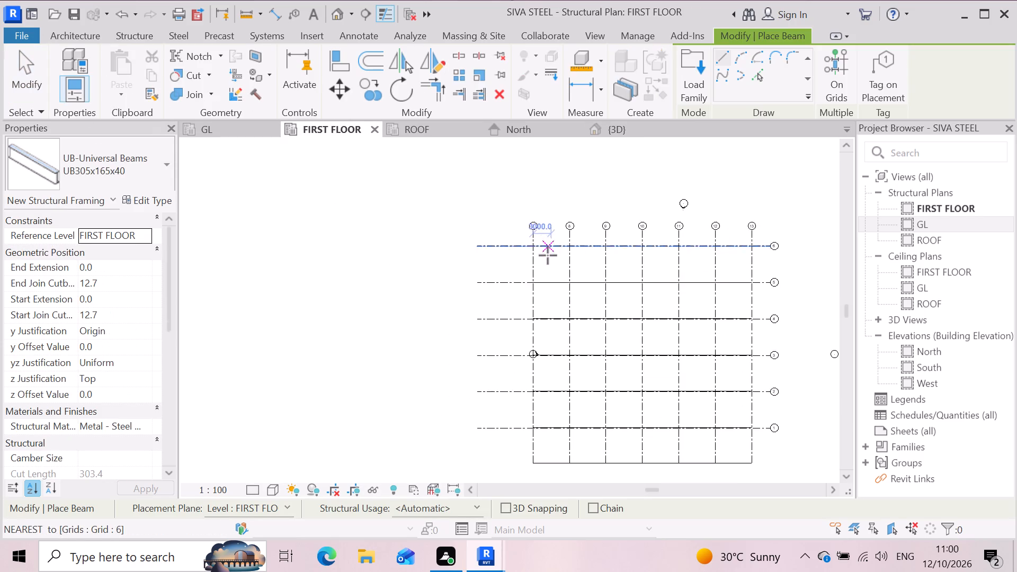
scroll(546, 257, "up", 2)
left_click(529, 247)
scroll(535, 221, "down", 4)
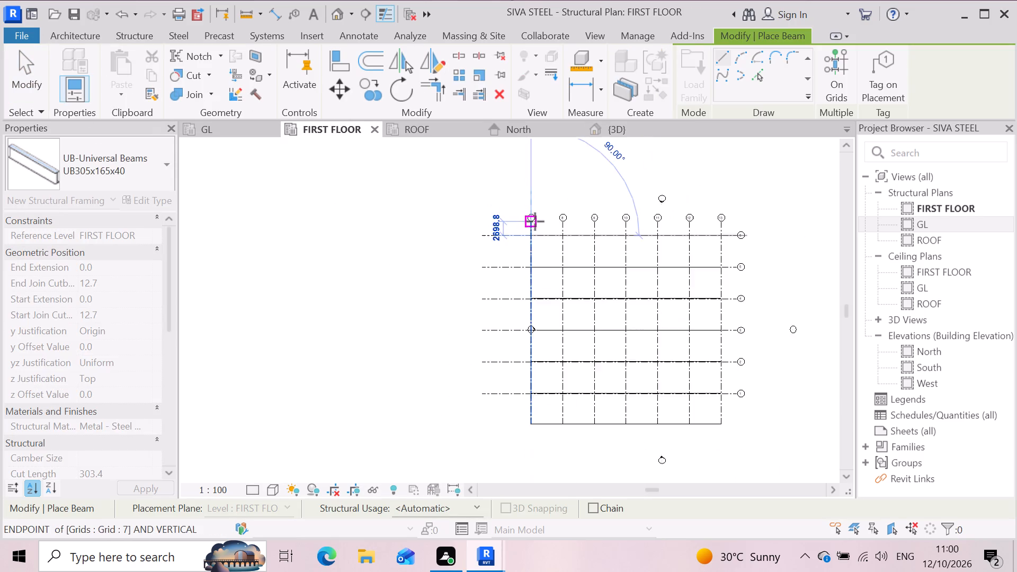
left_click(532, 399)
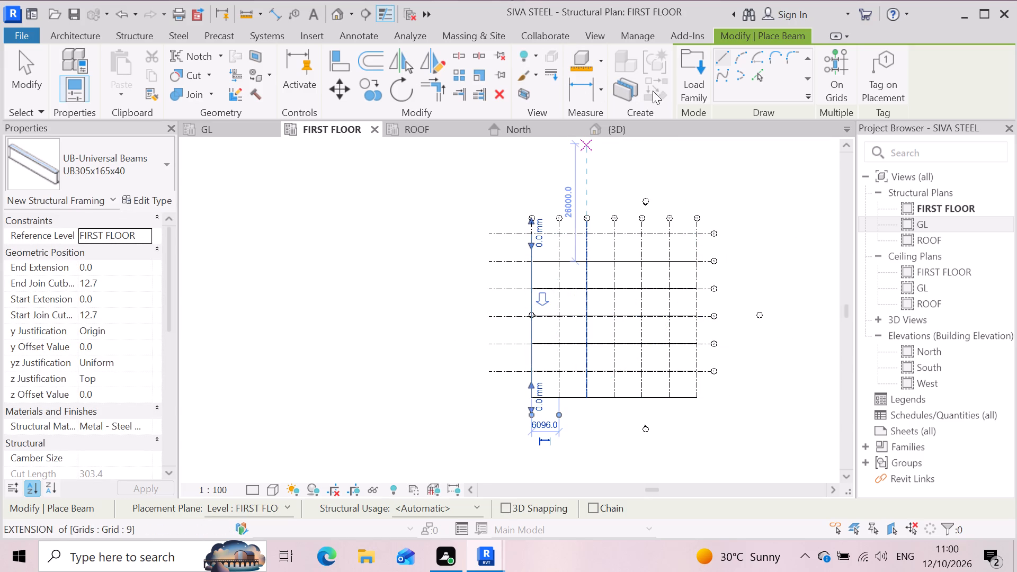
Examine the new grid 7 beam against the columns and the copied beams in the 3D view.
left_click(332, 12)
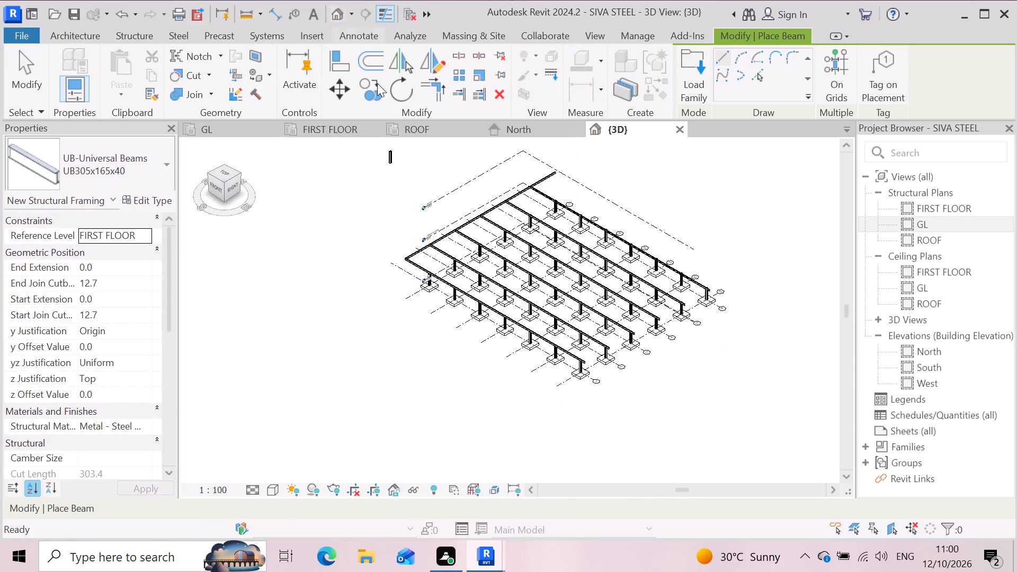
scroll(548, 193, "up", 5)
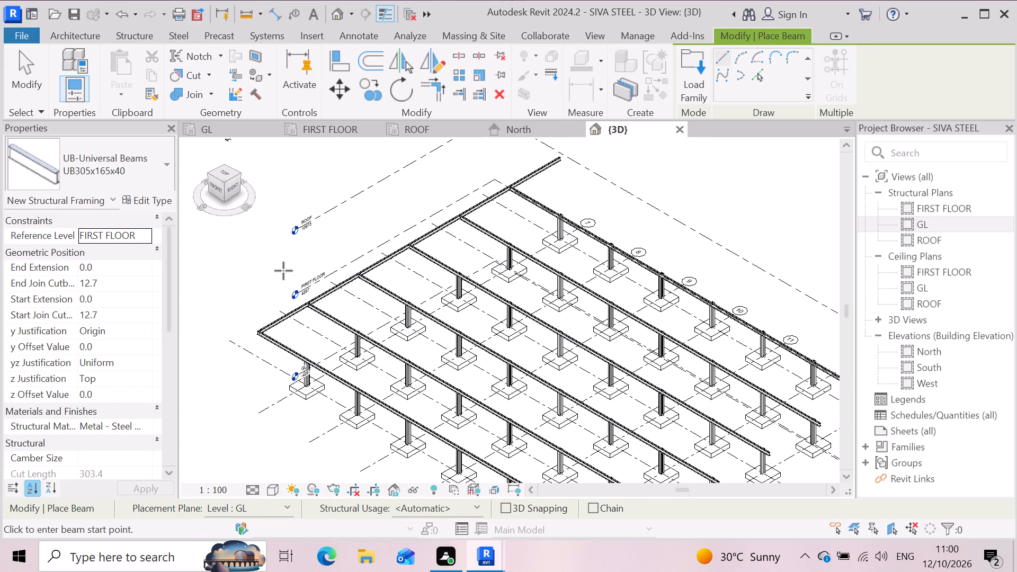
scroll(283, 275, "up", 3)
scroll(367, 326, "down", 3)
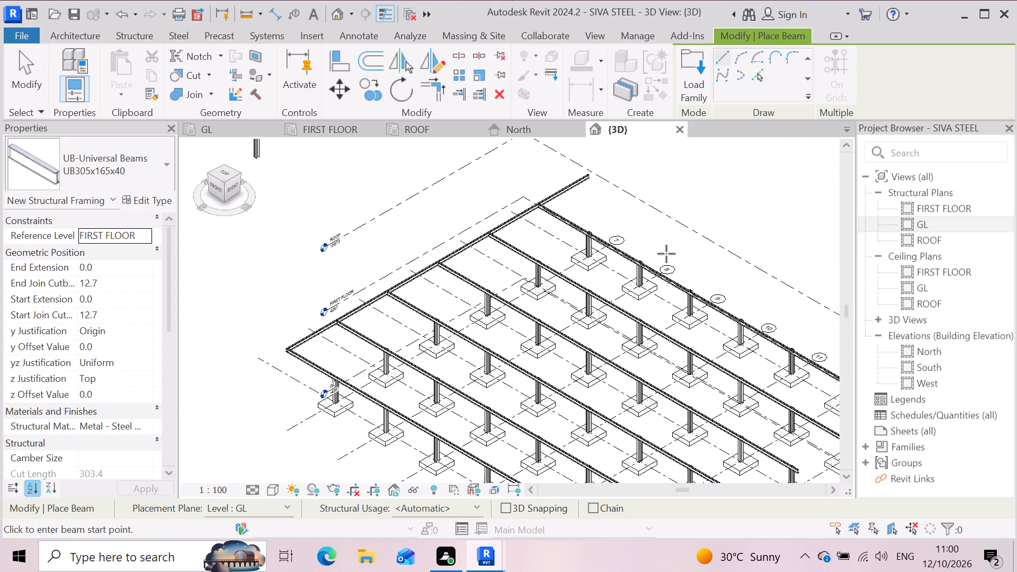
key("Escape")
scroll(585, 168, "up", 3)
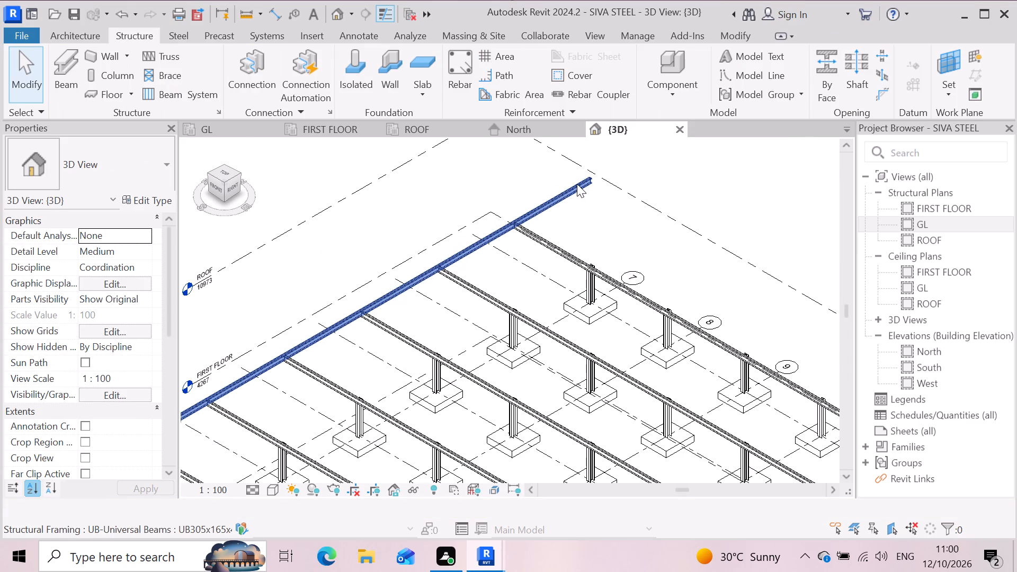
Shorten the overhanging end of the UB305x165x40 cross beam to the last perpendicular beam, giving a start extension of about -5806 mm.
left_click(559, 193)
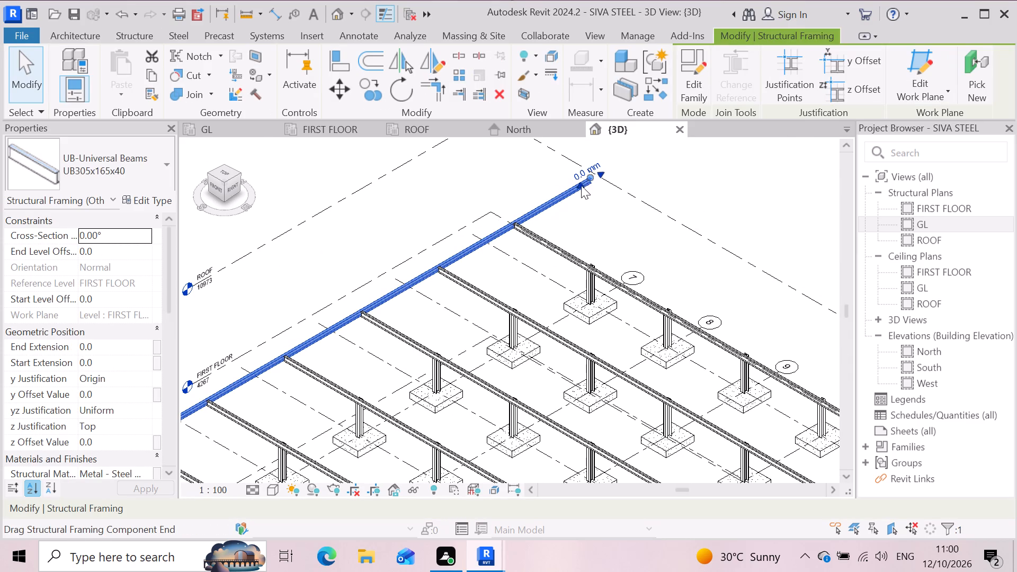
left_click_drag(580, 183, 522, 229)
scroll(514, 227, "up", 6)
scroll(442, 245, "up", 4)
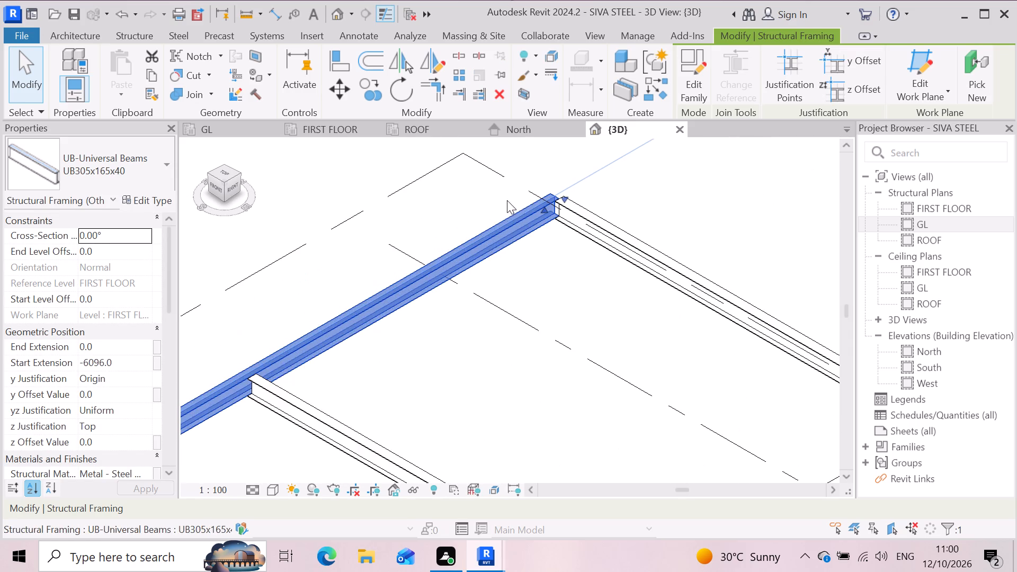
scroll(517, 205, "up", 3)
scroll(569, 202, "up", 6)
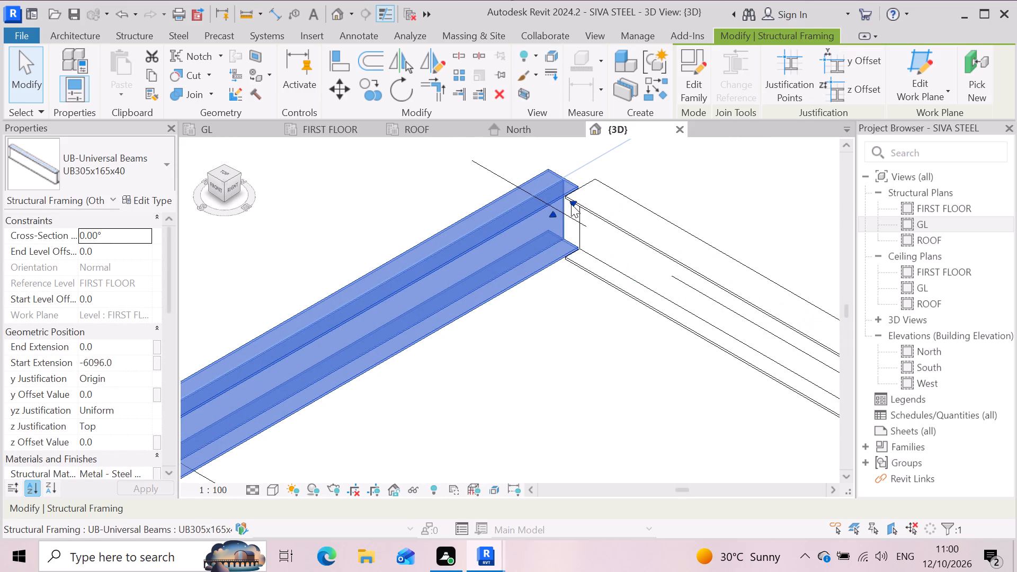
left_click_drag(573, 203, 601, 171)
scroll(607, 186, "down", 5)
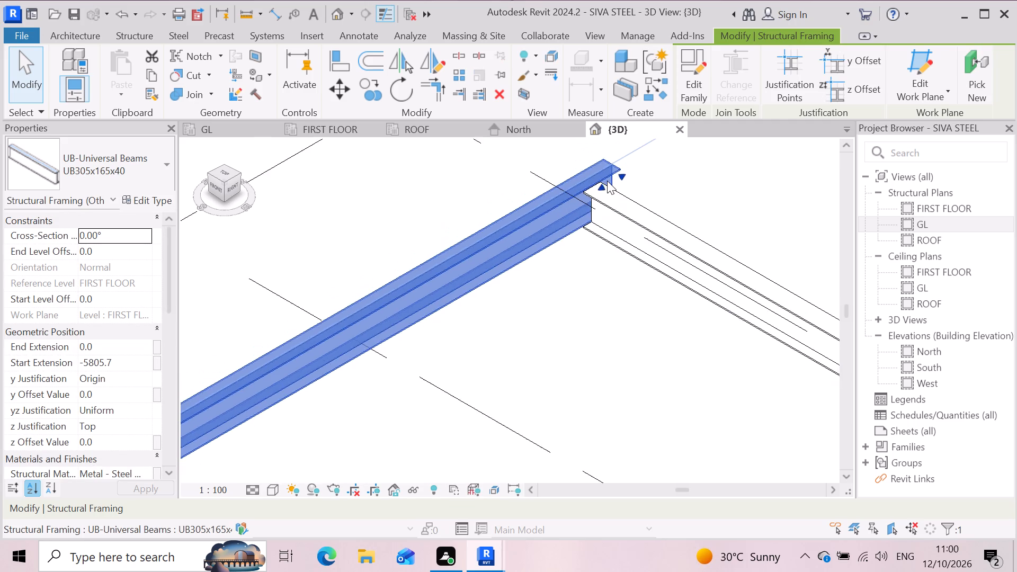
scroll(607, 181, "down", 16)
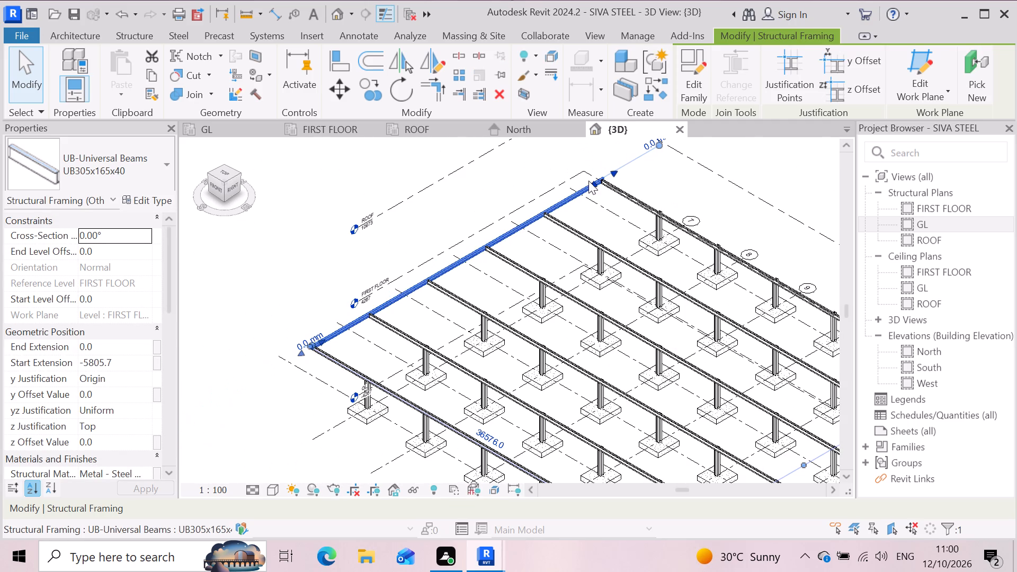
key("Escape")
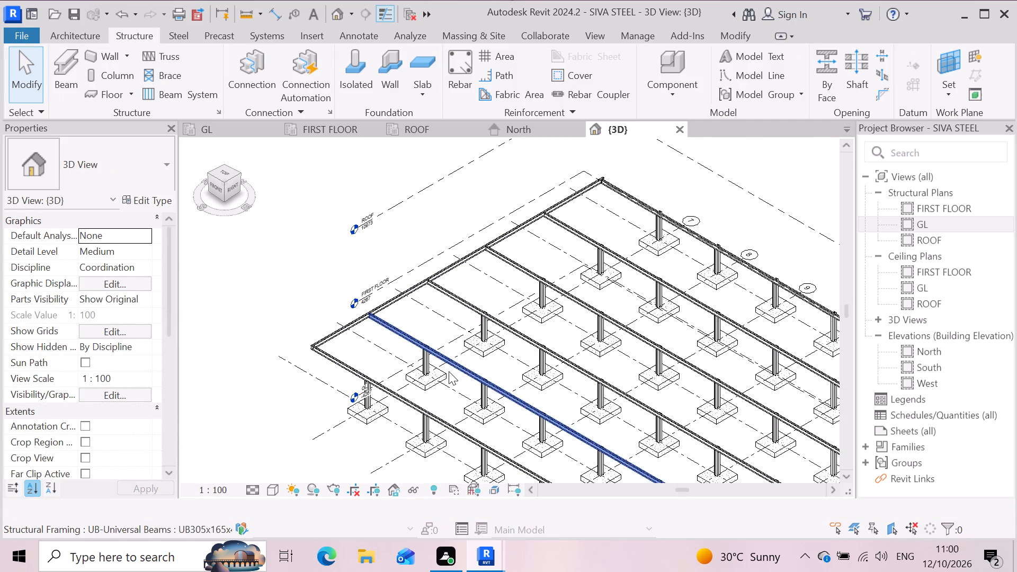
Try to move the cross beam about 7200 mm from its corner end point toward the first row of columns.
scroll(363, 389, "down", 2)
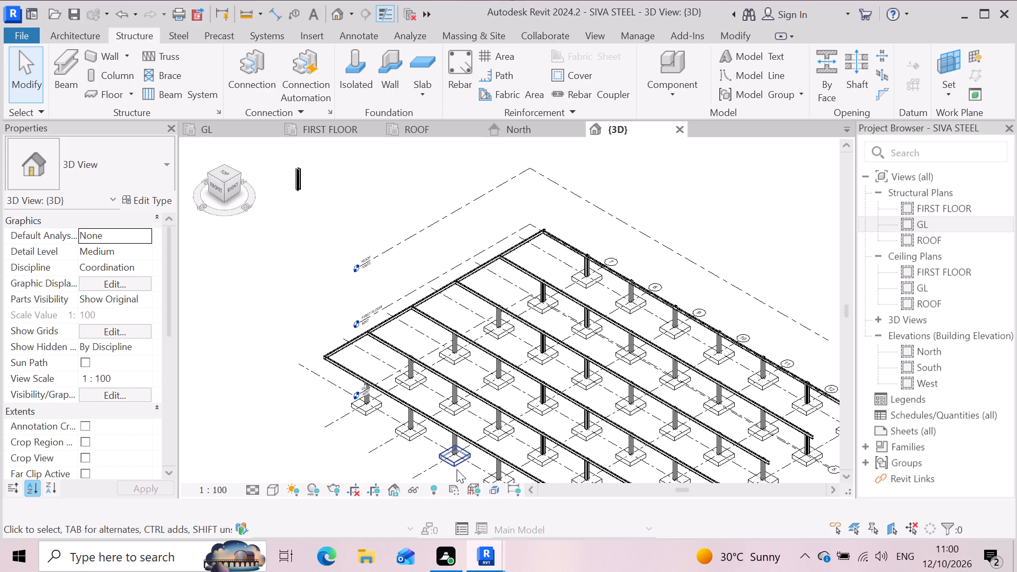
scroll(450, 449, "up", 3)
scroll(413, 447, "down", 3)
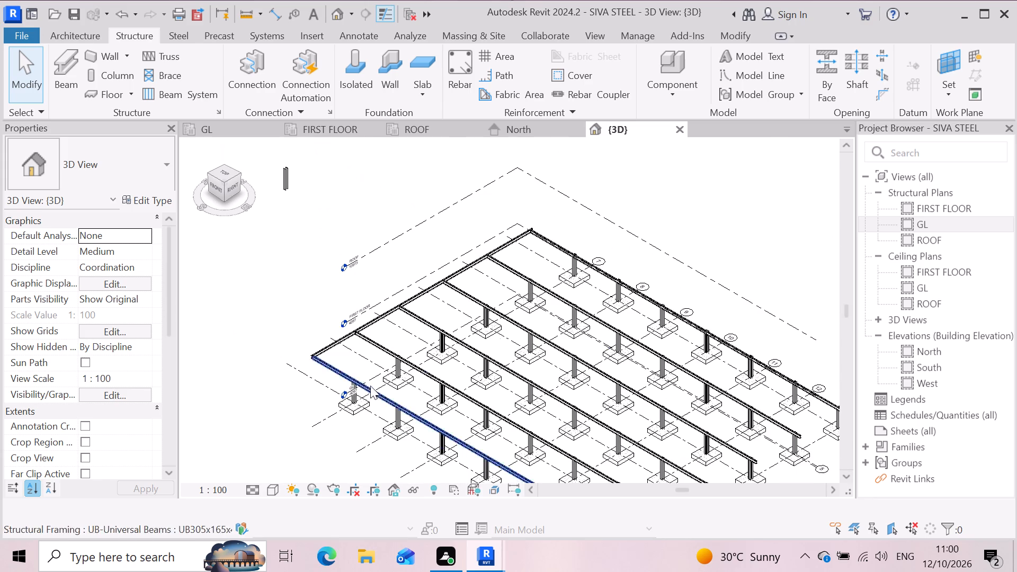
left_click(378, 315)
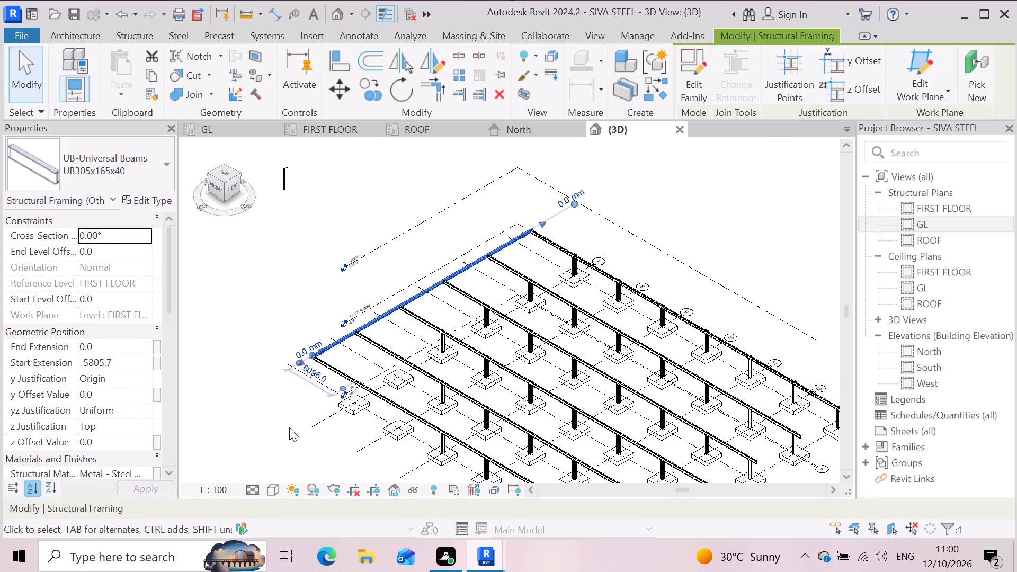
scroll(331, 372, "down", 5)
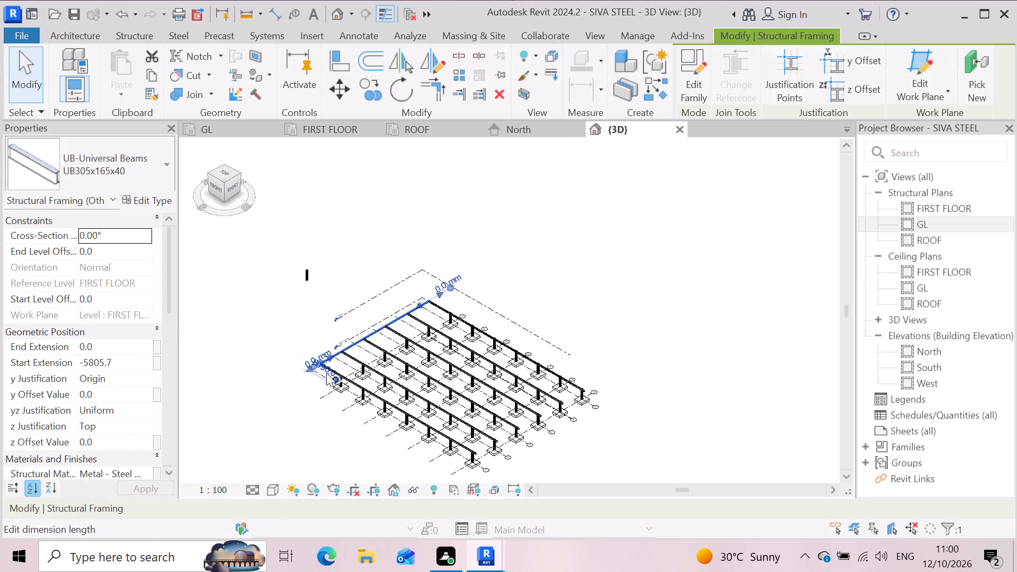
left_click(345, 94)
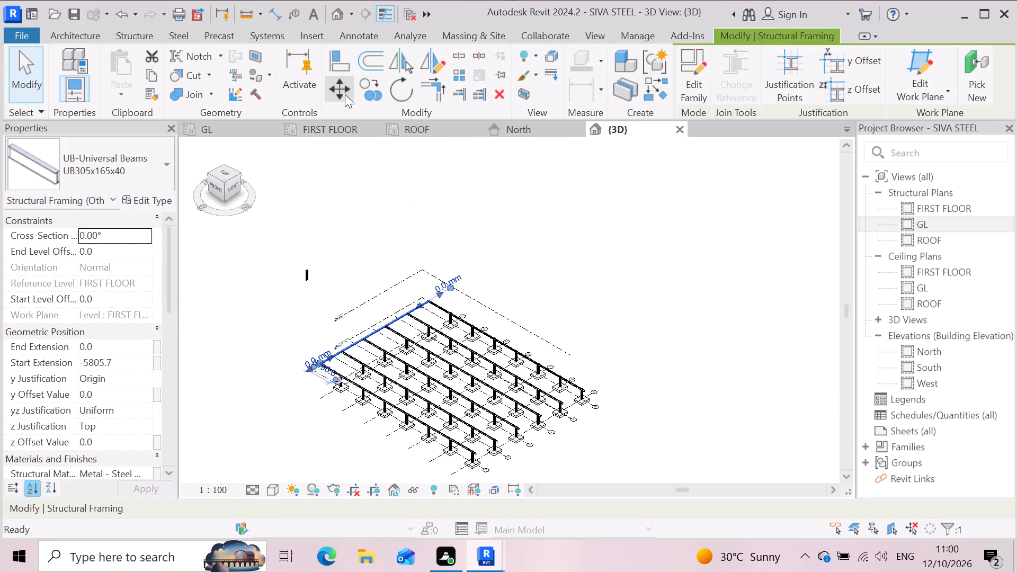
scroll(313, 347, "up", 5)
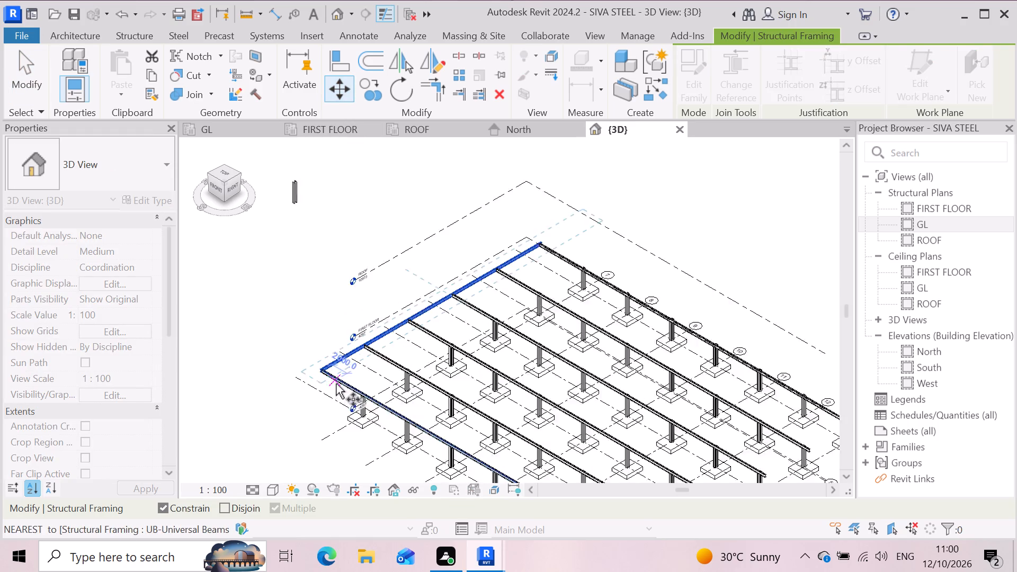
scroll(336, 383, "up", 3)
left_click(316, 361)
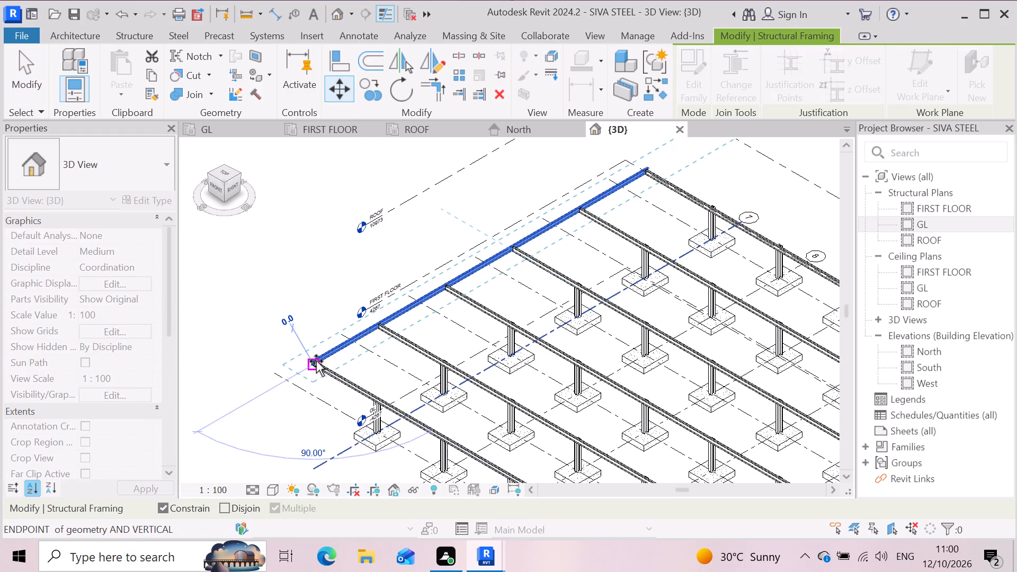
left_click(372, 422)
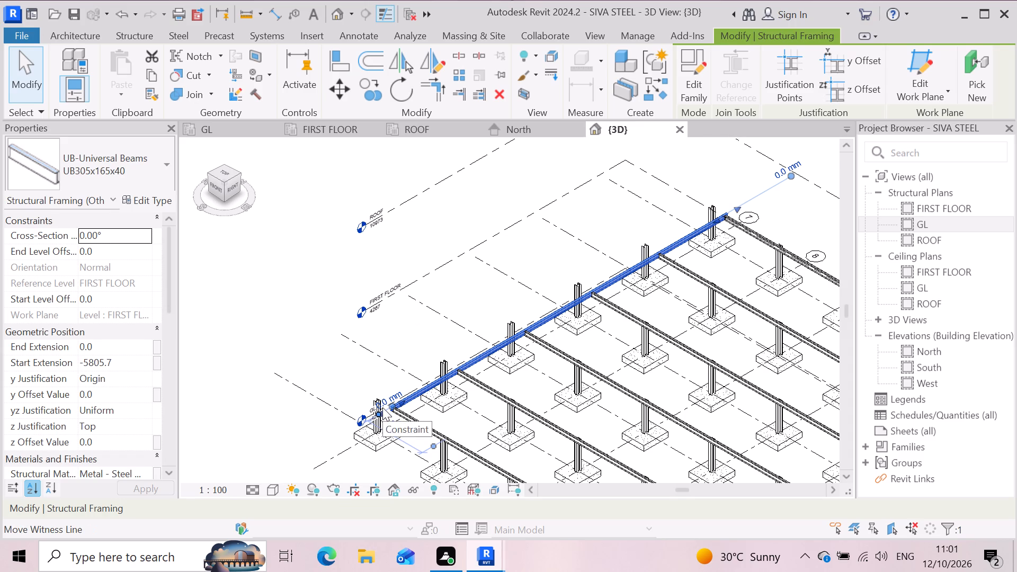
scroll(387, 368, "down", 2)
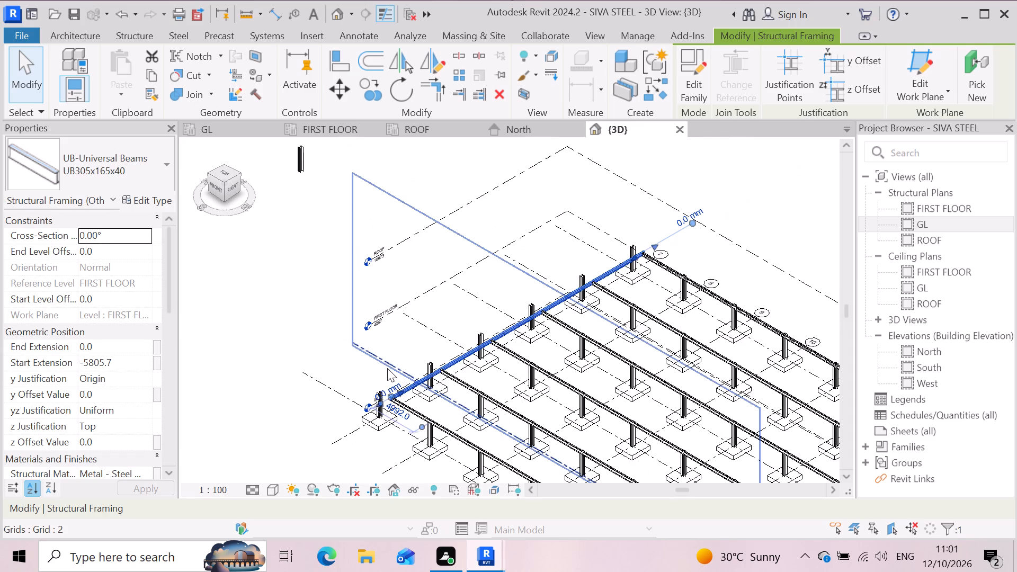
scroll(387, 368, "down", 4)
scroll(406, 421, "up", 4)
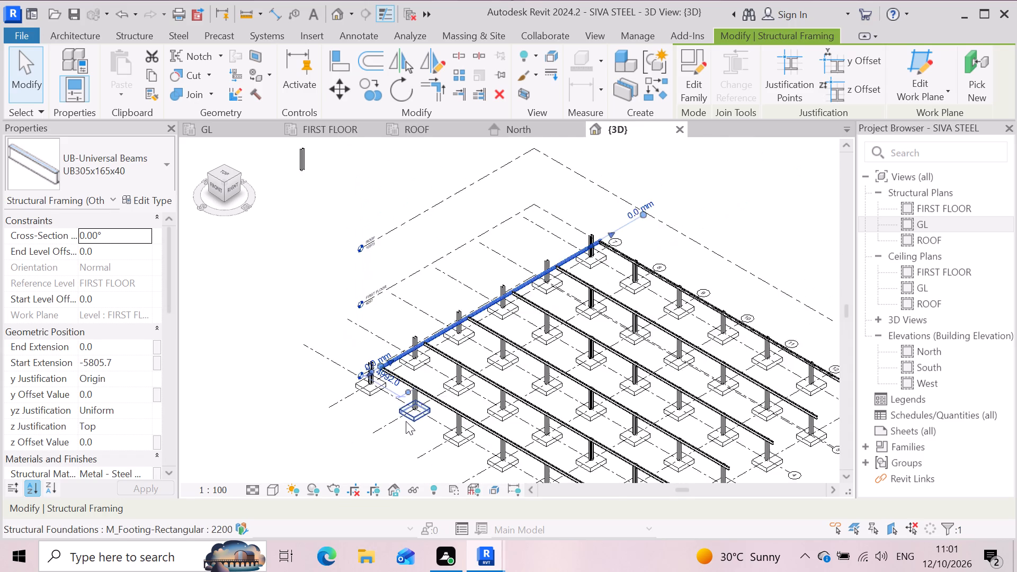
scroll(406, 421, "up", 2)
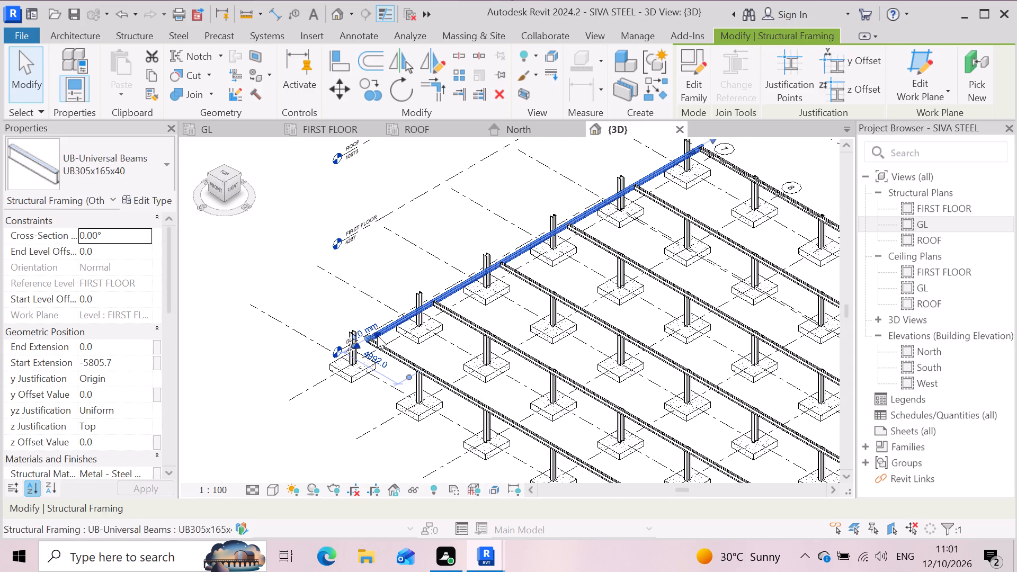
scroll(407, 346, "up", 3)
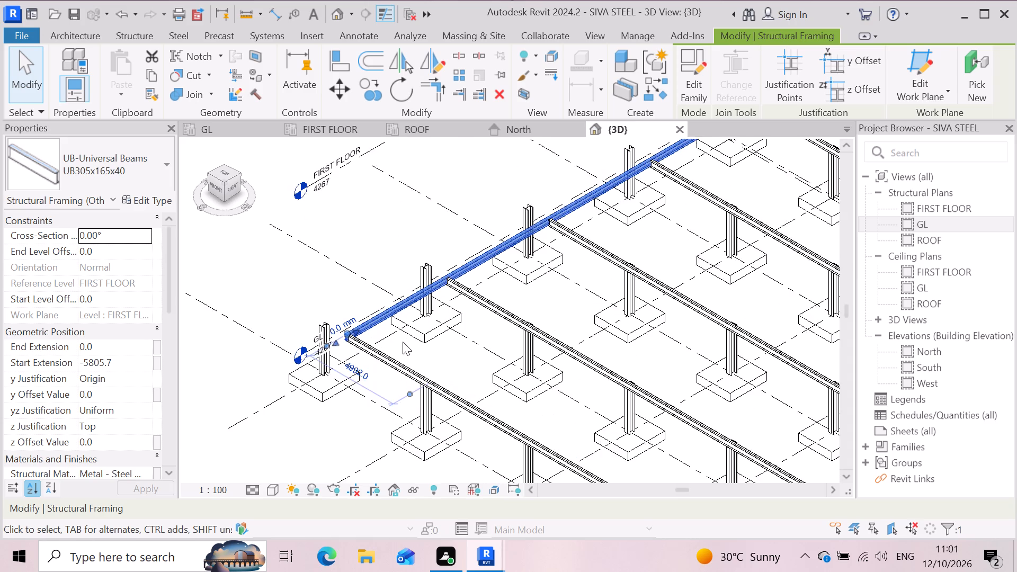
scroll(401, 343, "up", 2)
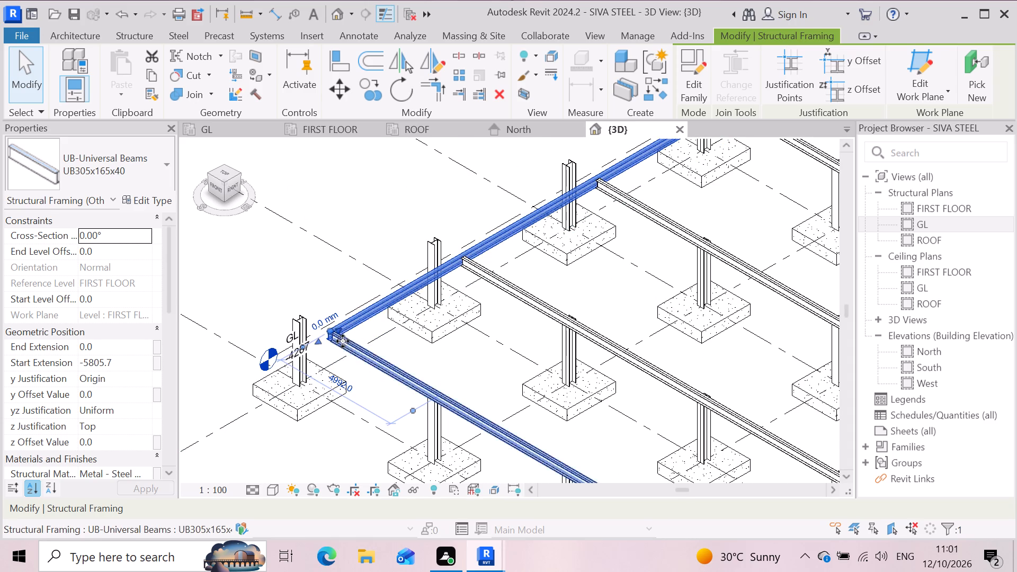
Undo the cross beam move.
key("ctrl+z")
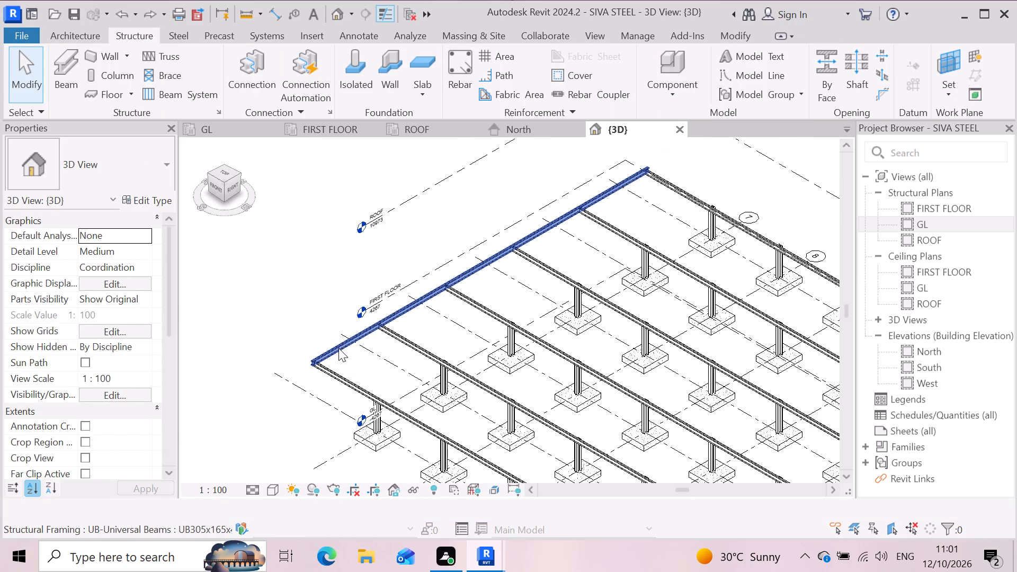
Delete the UB305x165x40 cross beam that joins the ends of the six parallel FIRST FLOOR beams.
scroll(302, 354, "down", 6)
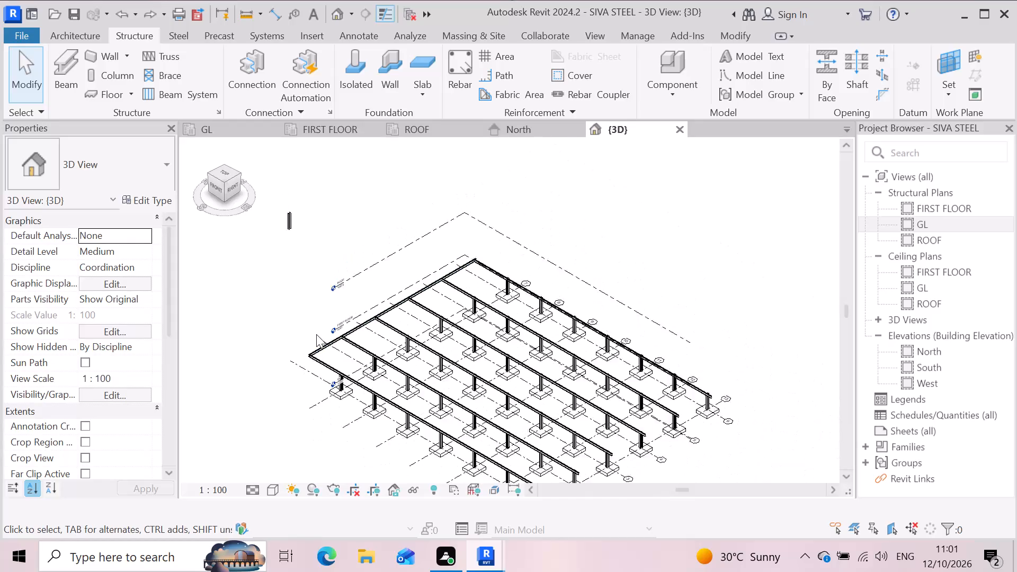
scroll(316, 334, "down", 1)
scroll(354, 386, "up", 3)
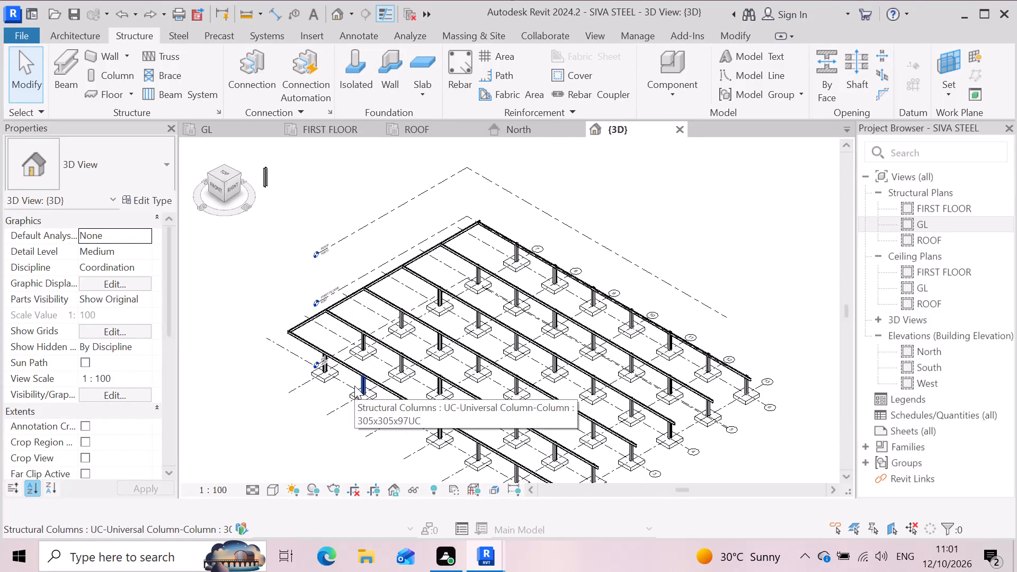
scroll(366, 347, "down", 1)
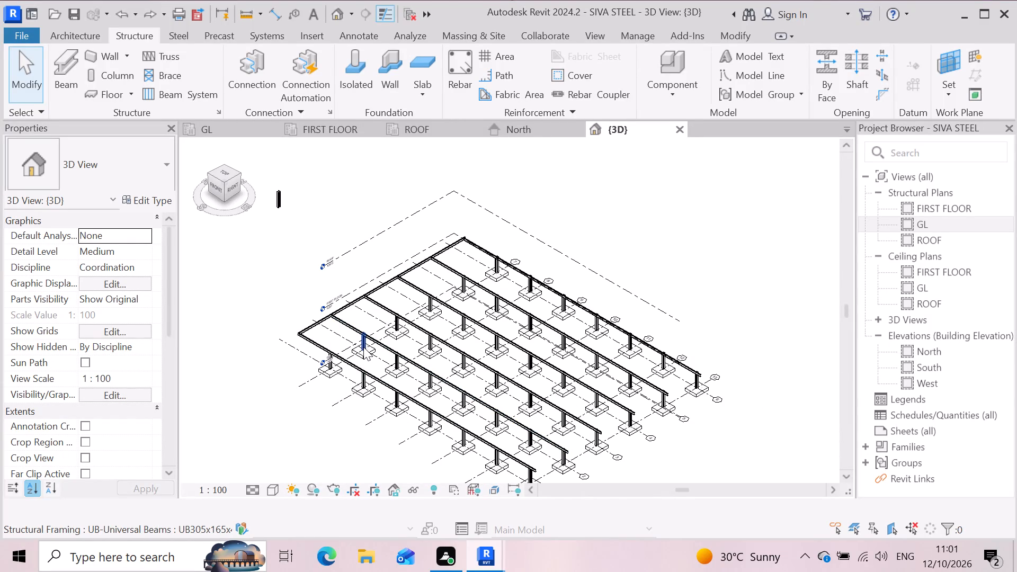
key("Escape")
scroll(341, 341, "up", 3)
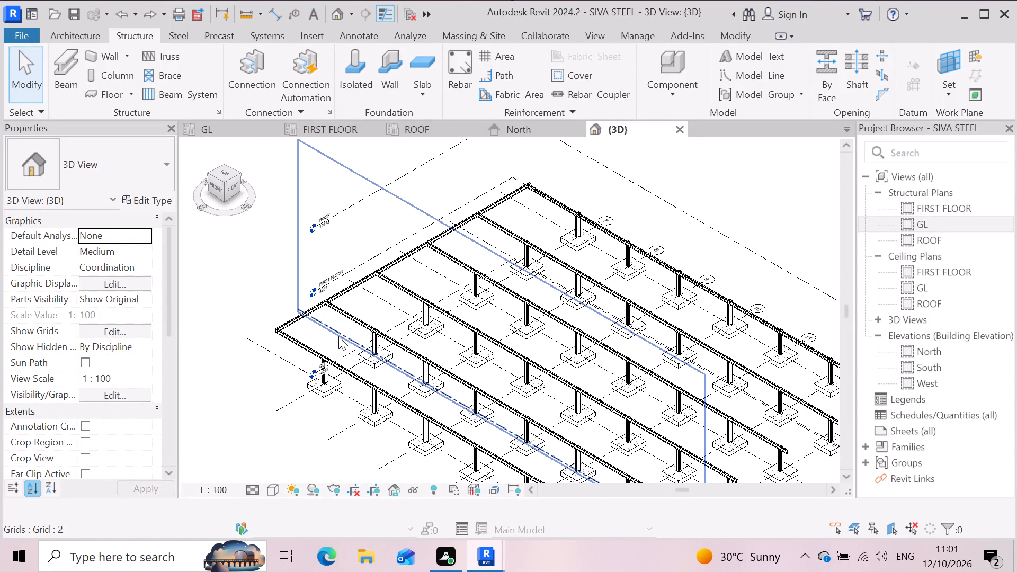
left_click(320, 307)
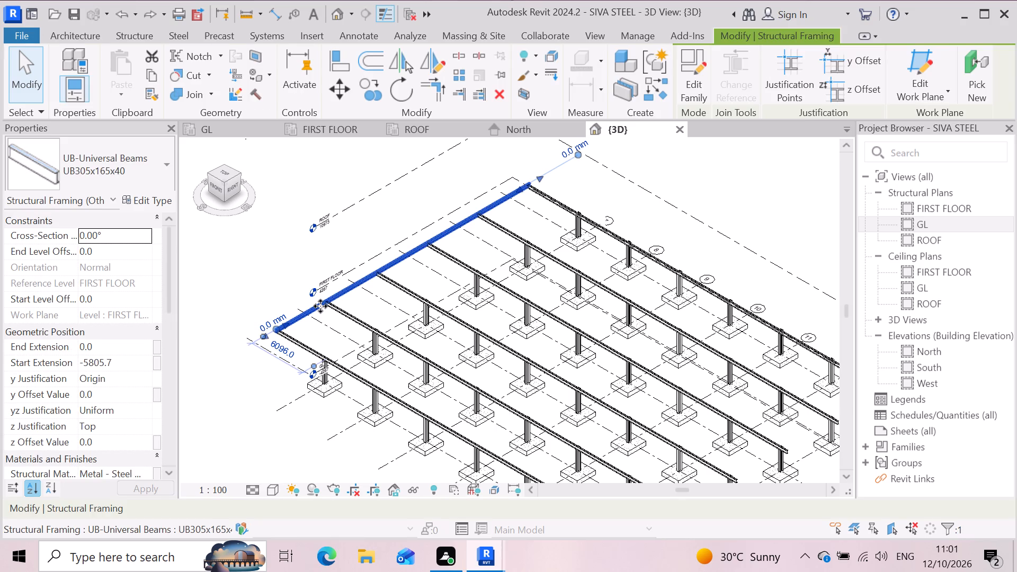
key("Delete")
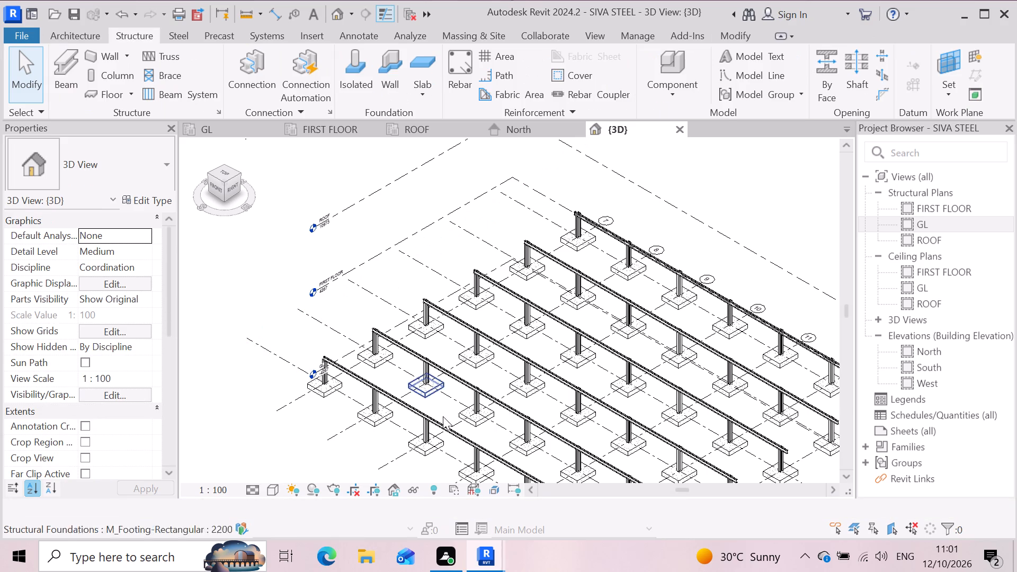
Examine how the ends of the parallel FIRST FLOOR beams sit on the first row of columns in the 3D view.
scroll(463, 379, "down", 2)
scroll(382, 401, "up", 6)
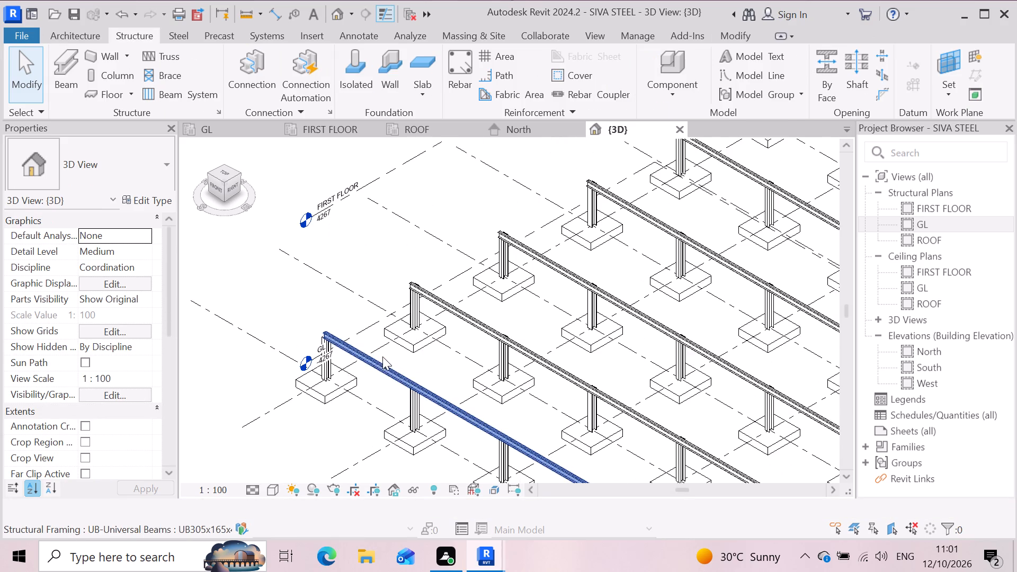
scroll(316, 357, "down", 7)
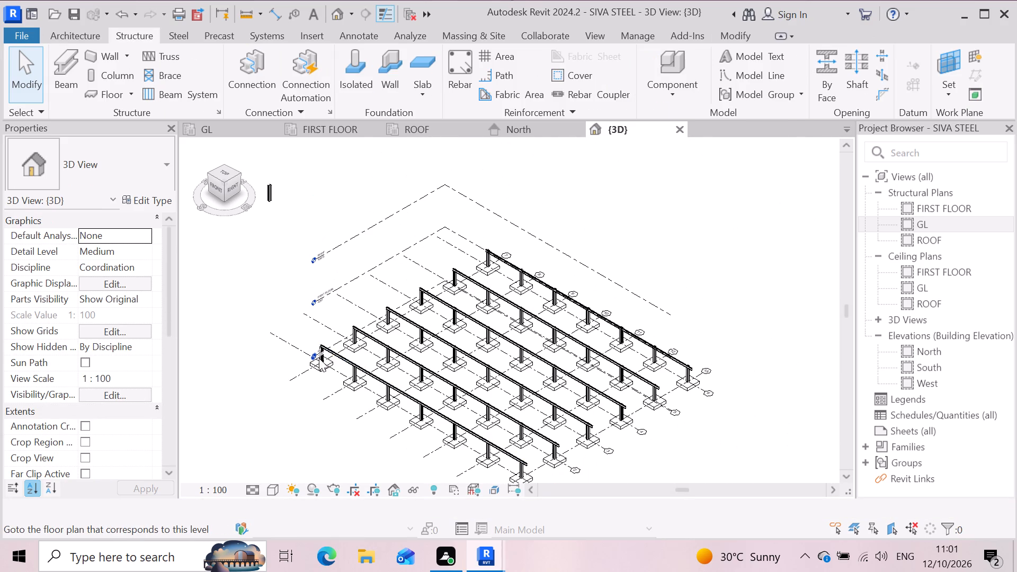
scroll(299, 326, "up", 2)
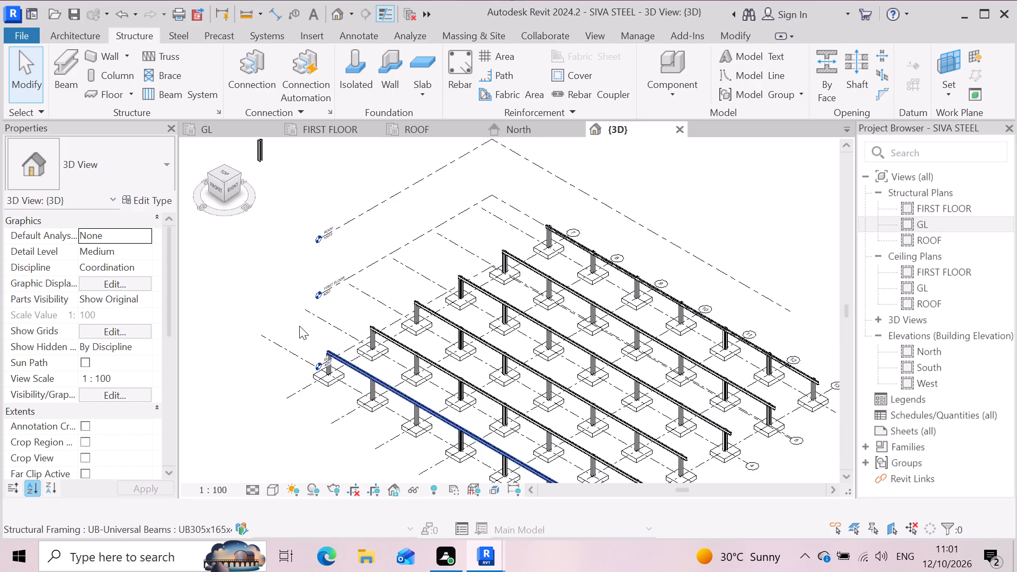
scroll(299, 326, "up", 1)
scroll(325, 385, "up", 6)
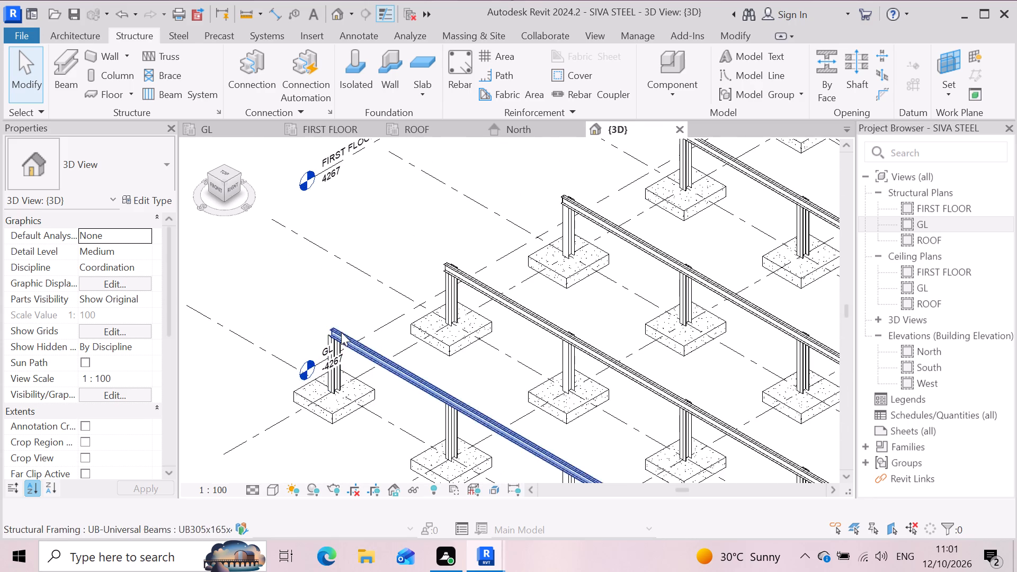
scroll(345, 326, "up", 6)
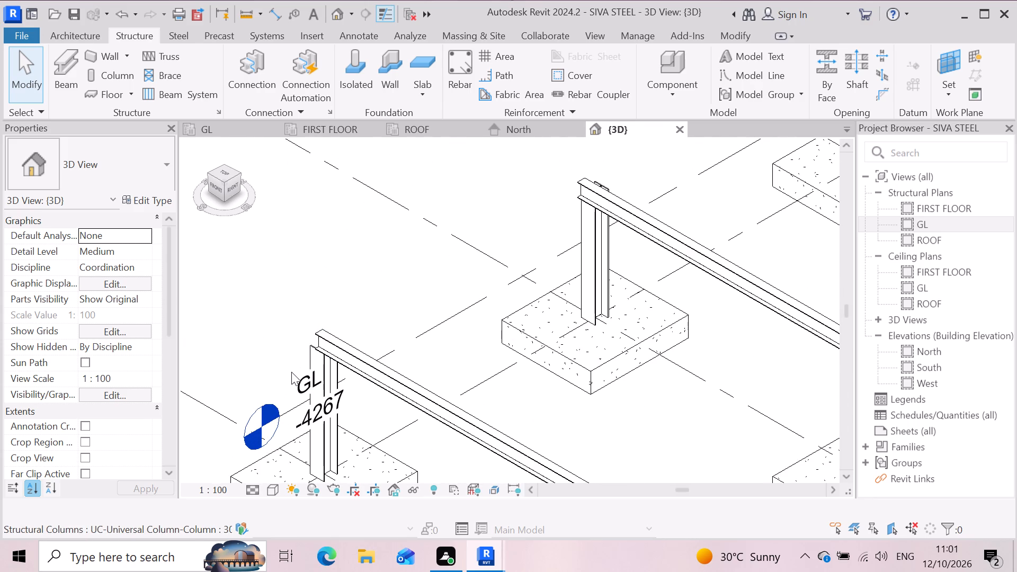
scroll(297, 352, "down", 9)
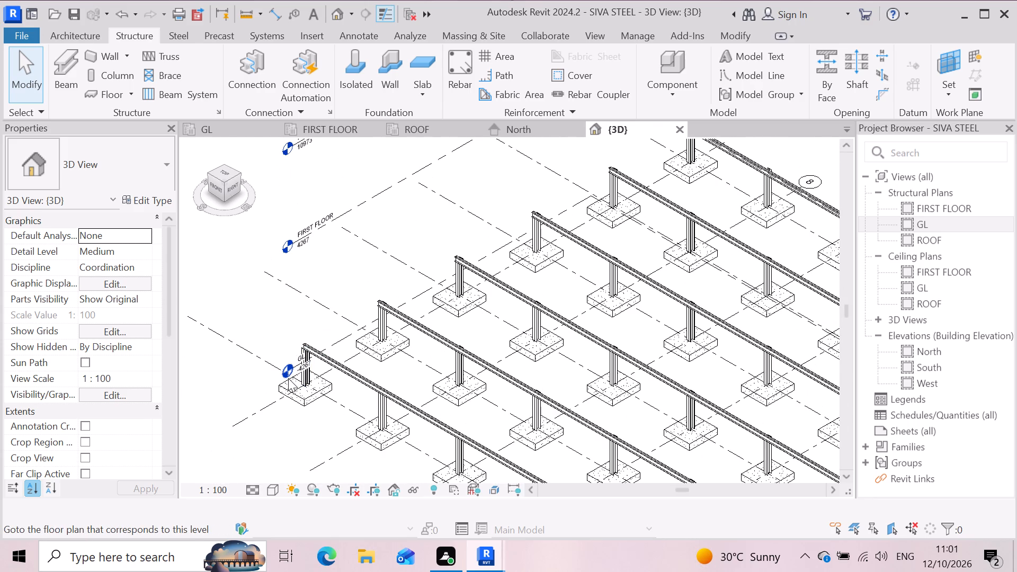
scroll(286, 377, "down", 3)
scroll(317, 336, "down", 4)
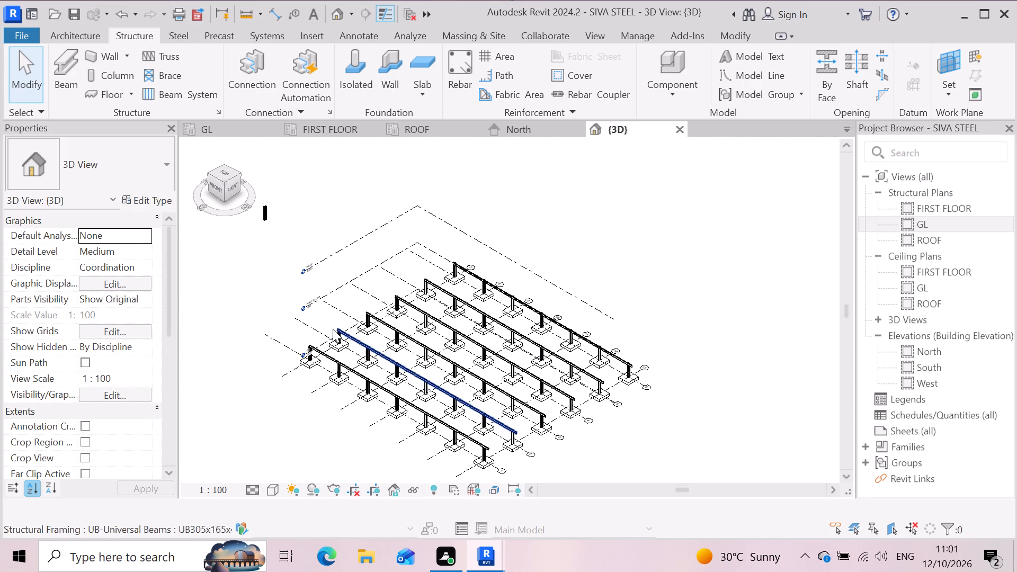
Draw a UB305x165x40 beam about 30900 mm long along grid 7, joining the column tops from end to end.
scroll(300, 369, "up", 3)
left_click(57, 61)
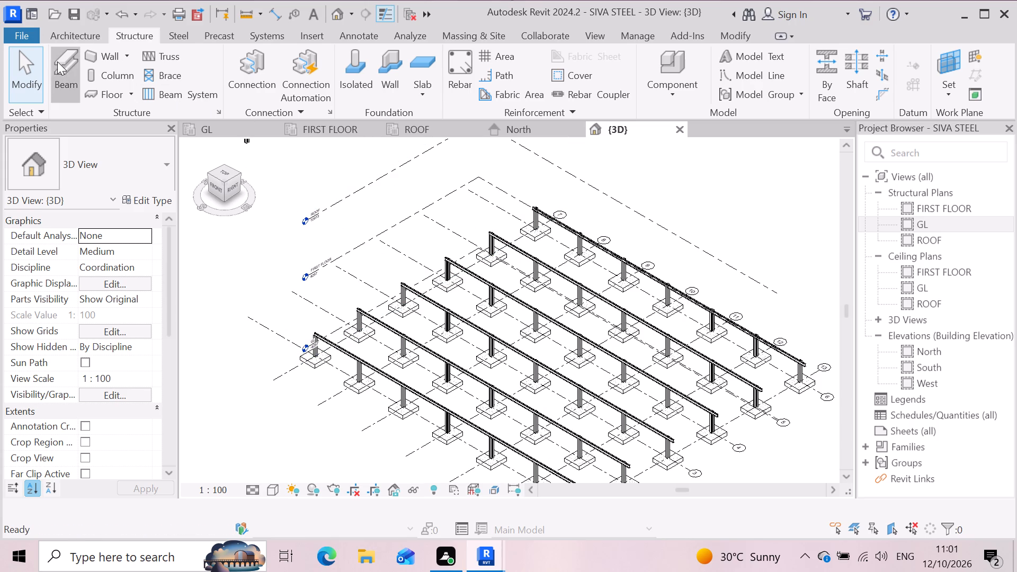
scroll(338, 335, "up", 7)
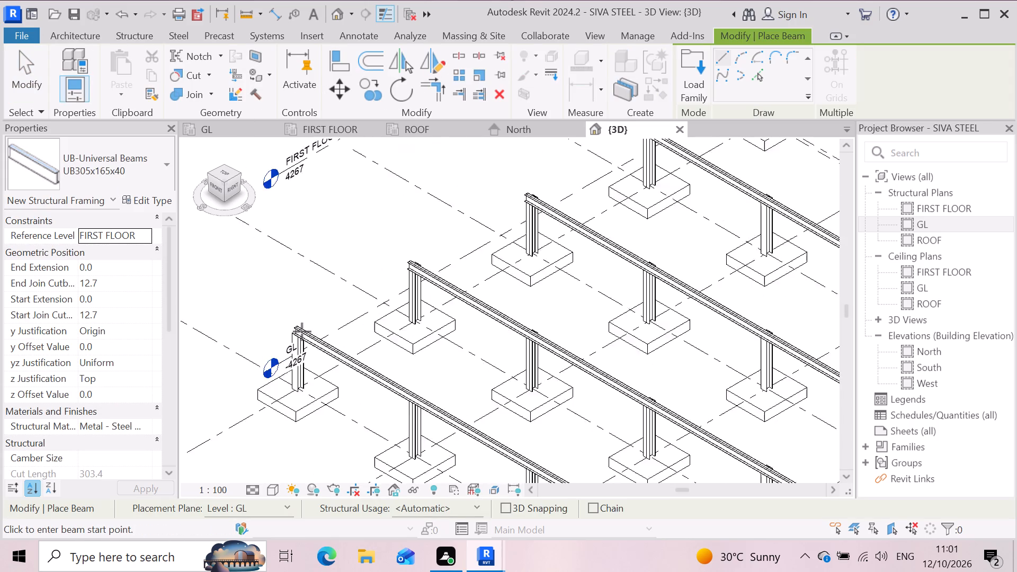
scroll(302, 332, "up", 5)
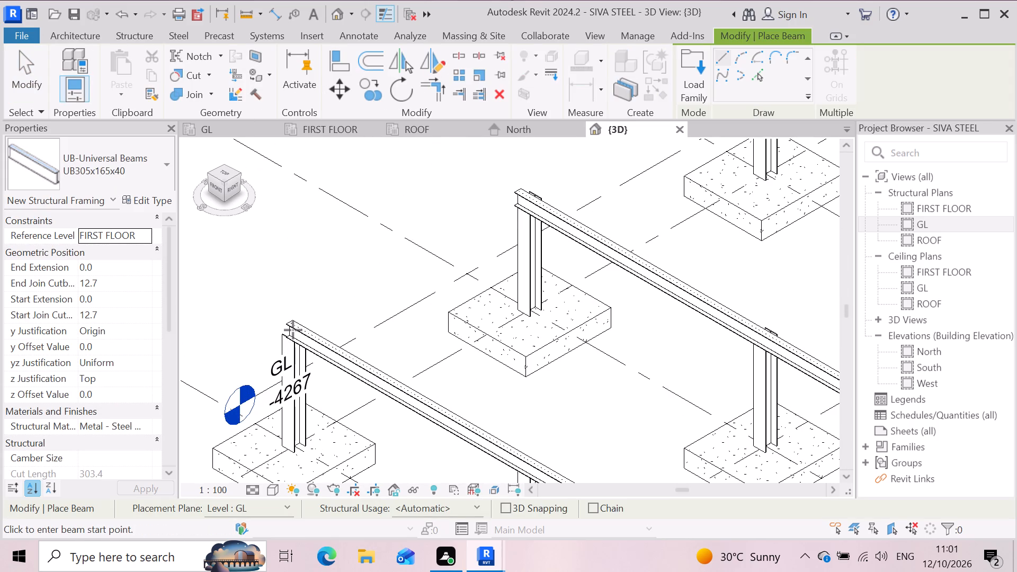
left_click(291, 337)
scroll(307, 336, "down", 9)
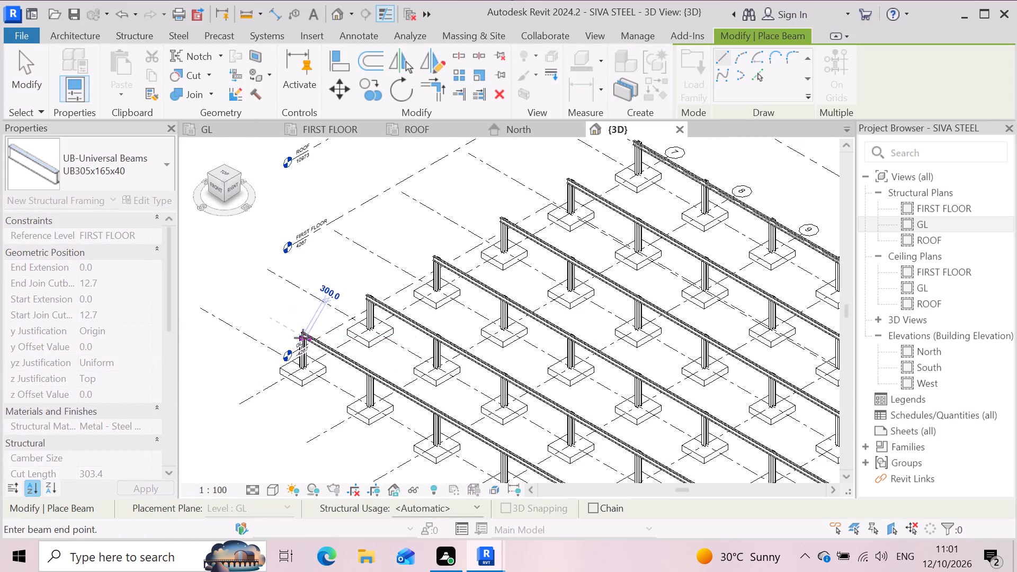
scroll(303, 338, "down", 3)
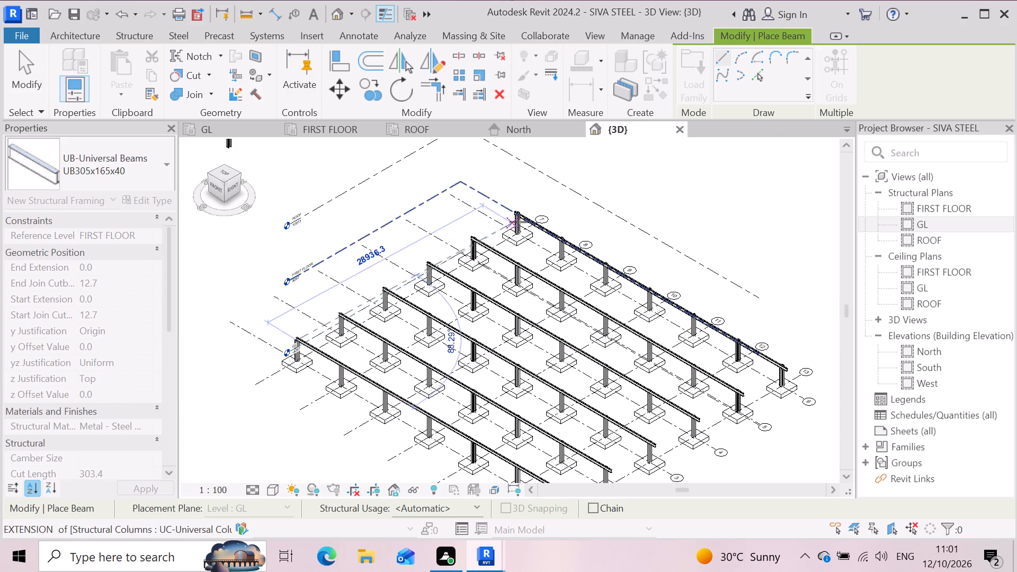
scroll(516, 209, "up", 9)
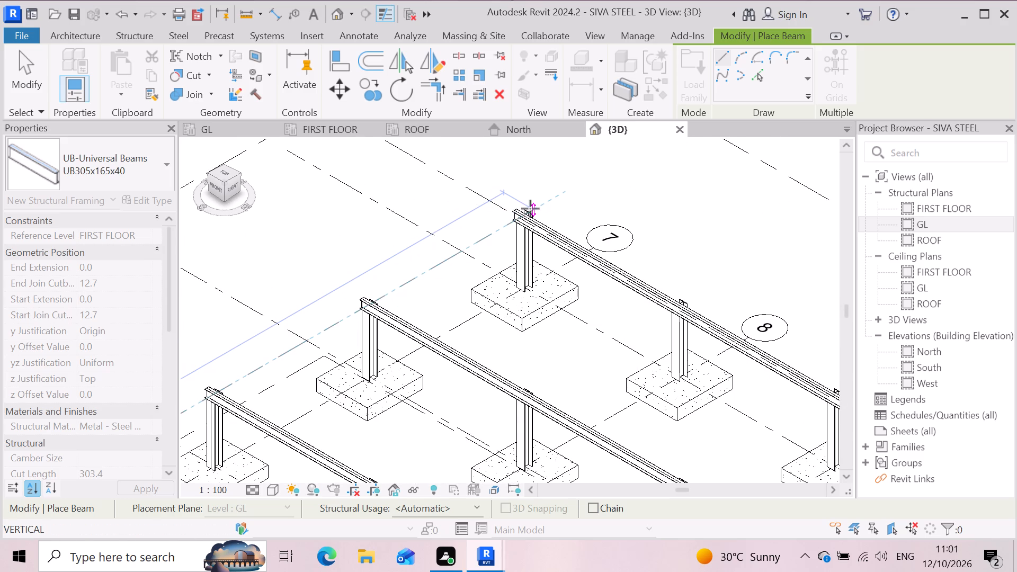
left_click(530, 209)
key("Escape")
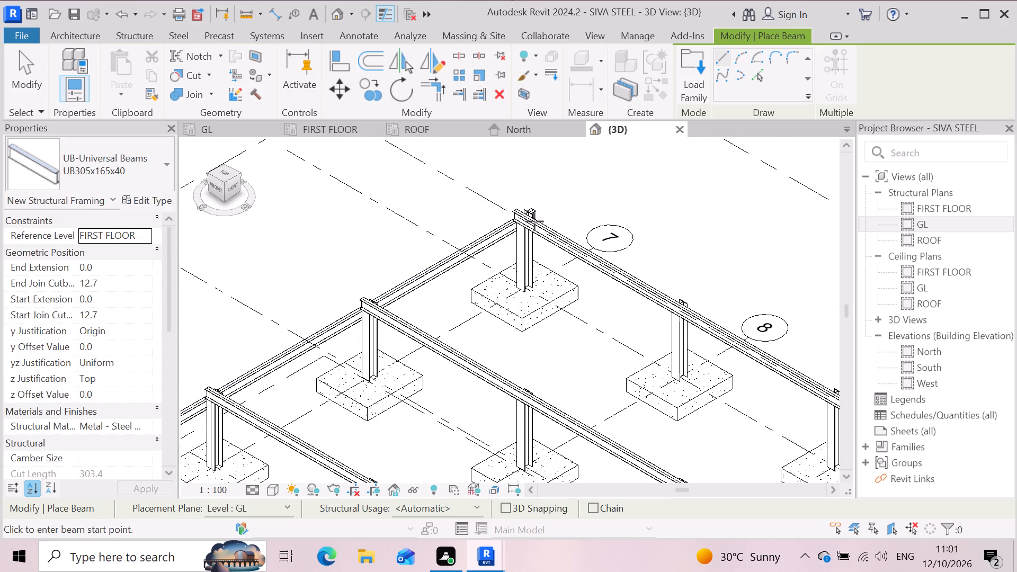
scroll(538, 219, "up", 1)
scroll(548, 219, "down", 9)
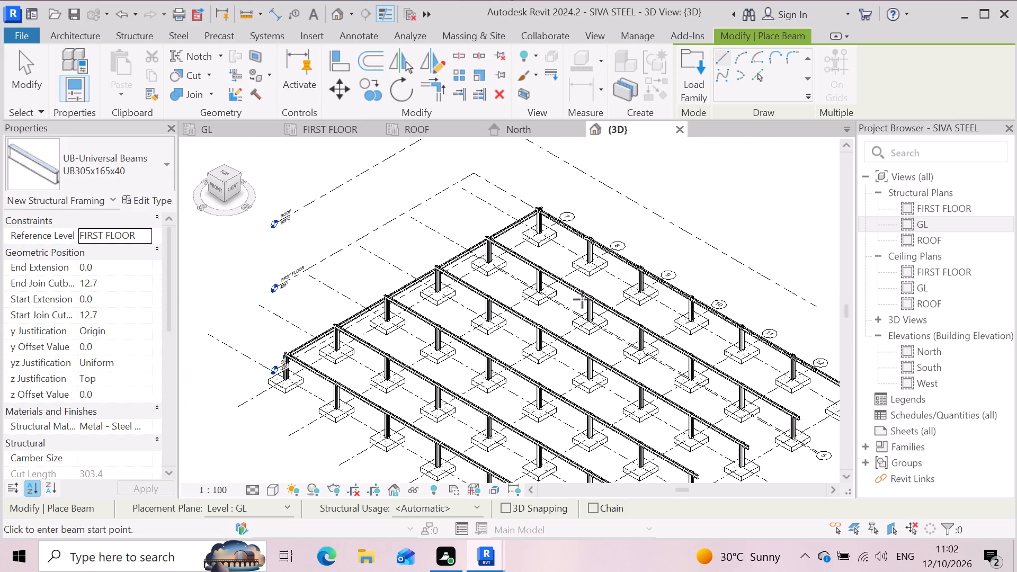
key("Escape")
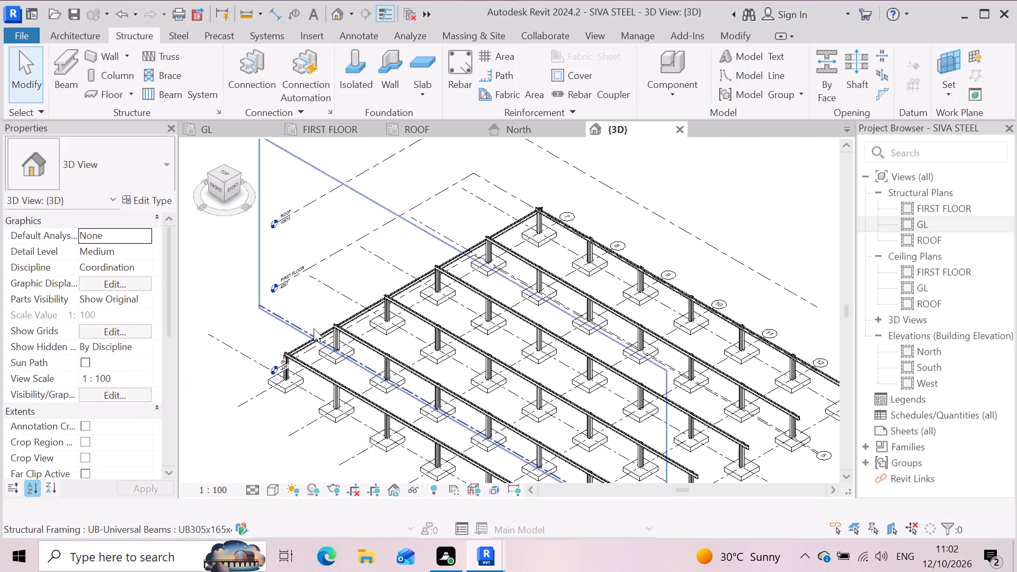
Copy the grid 7 beam with the Multiple option onto the column rows at grids 8, 9 and 10.
left_click(315, 336)
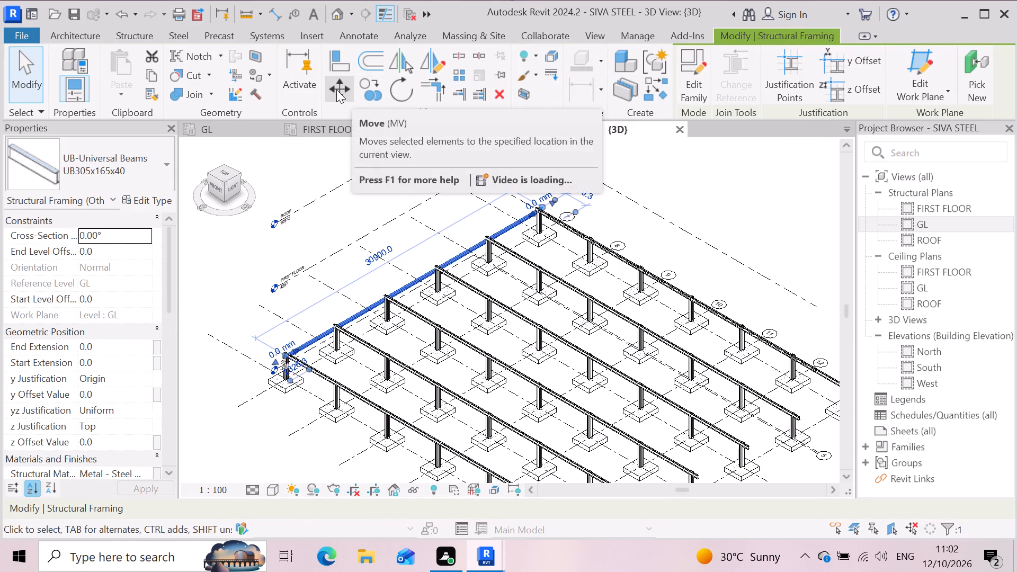
left_click(362, 85)
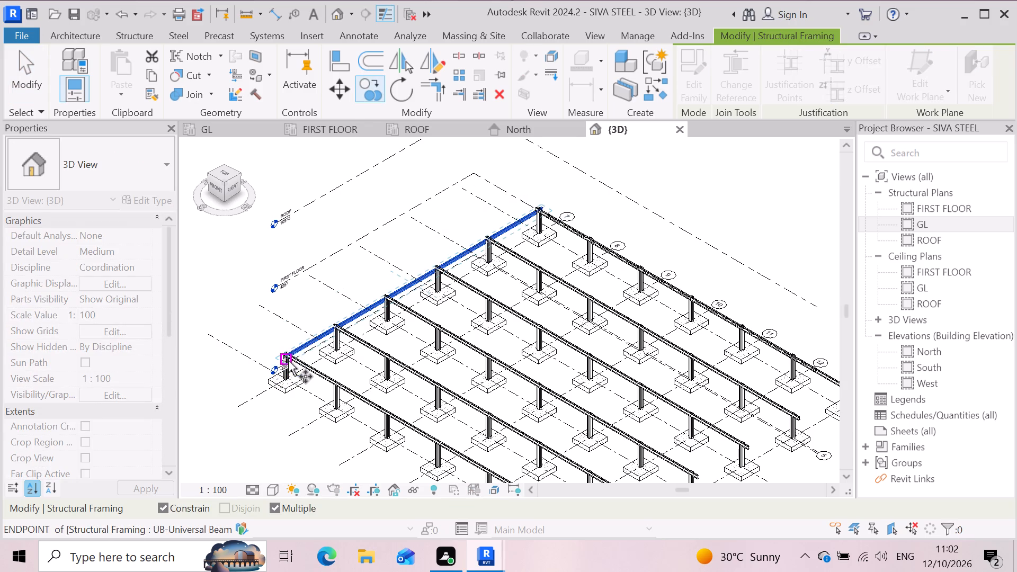
scroll(288, 361, "up", 6)
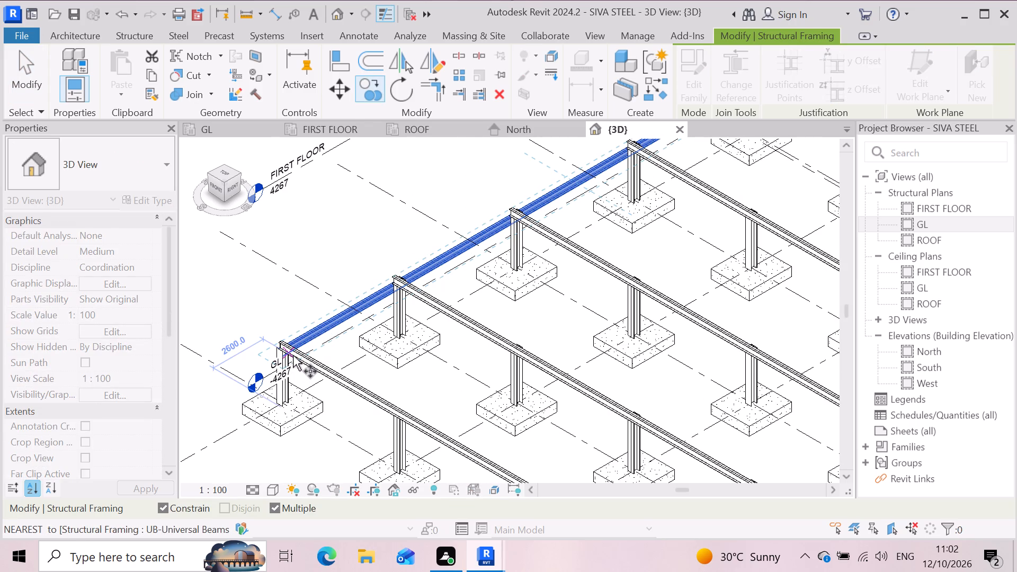
left_click(293, 355)
scroll(283, 342, "down", 3)
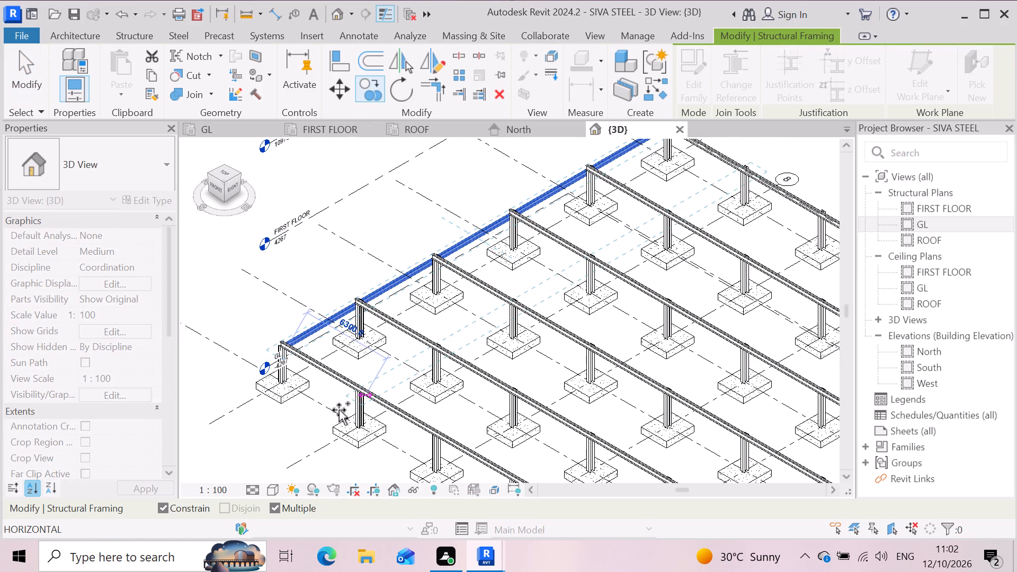
left_click(339, 410)
scroll(338, 414, "down", 9)
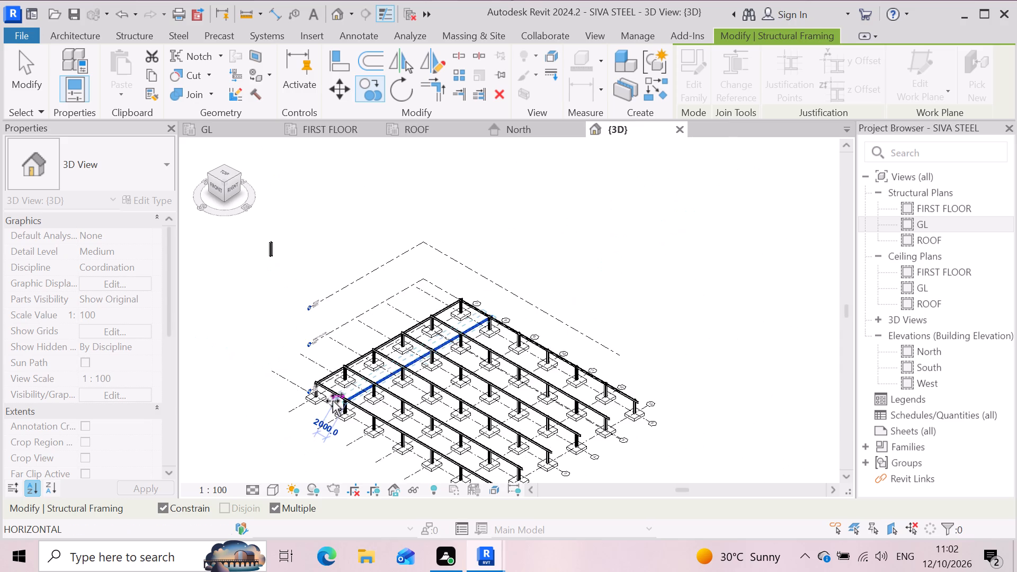
scroll(333, 401, "down", 2)
scroll(354, 436, "up", 7)
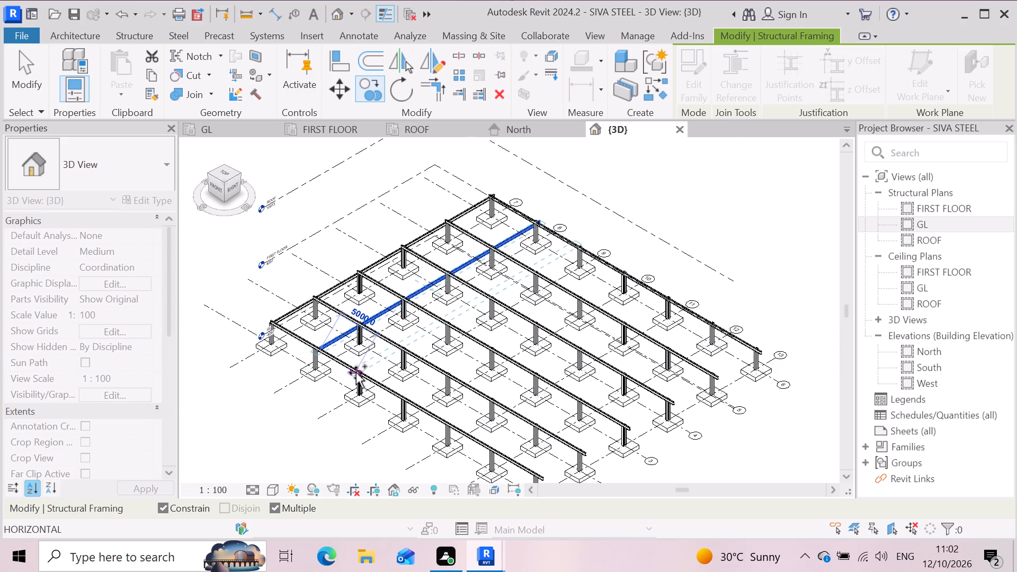
scroll(356, 373, "up", 3)
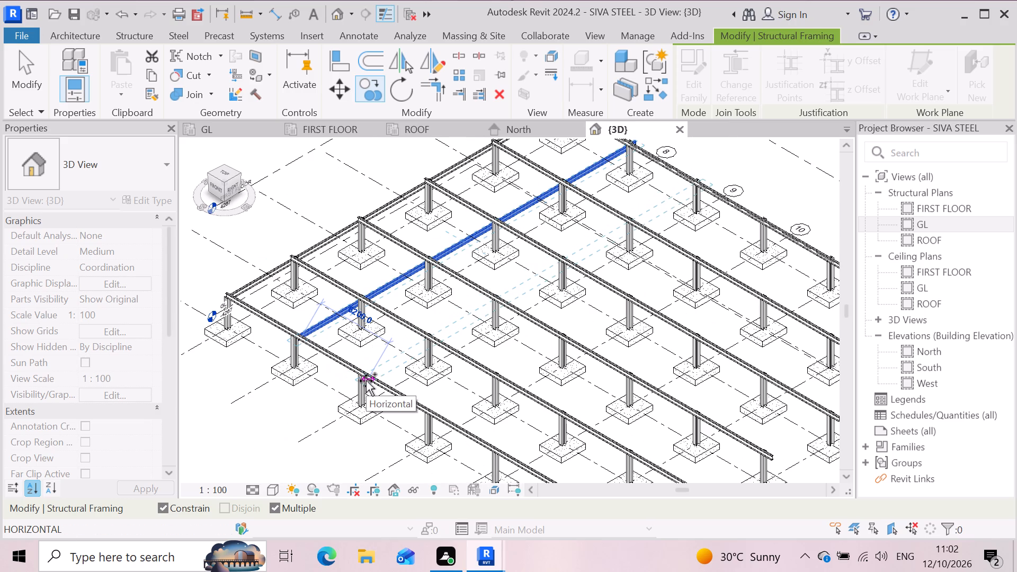
left_click(366, 381)
scroll(364, 360, "down", 5)
scroll(407, 415, "up", 6)
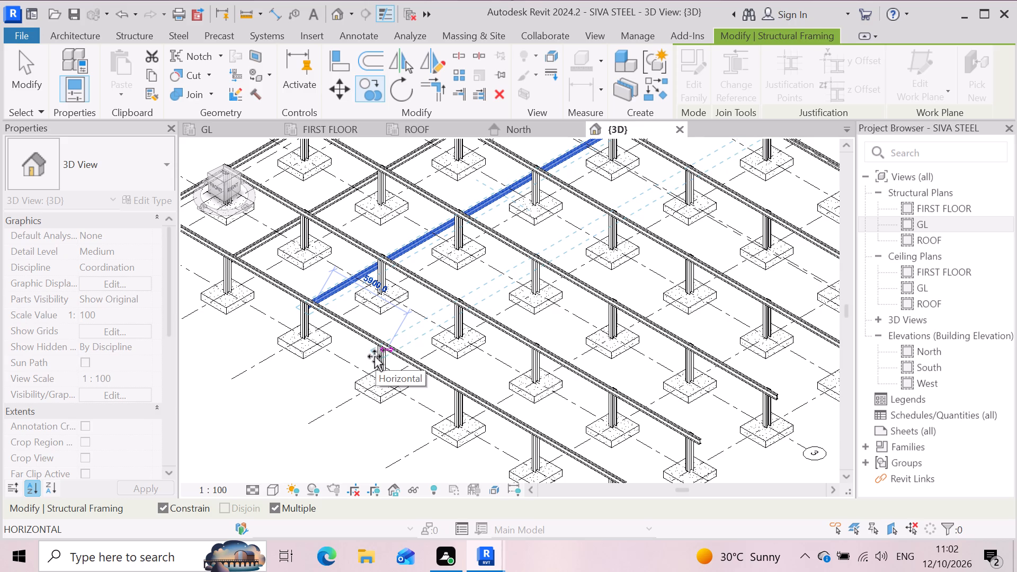
left_click(374, 358)
Continue the multiple copy of the cross beam onto the column rows at grids 11, 12 and 13.
scroll(376, 370, "down", 7)
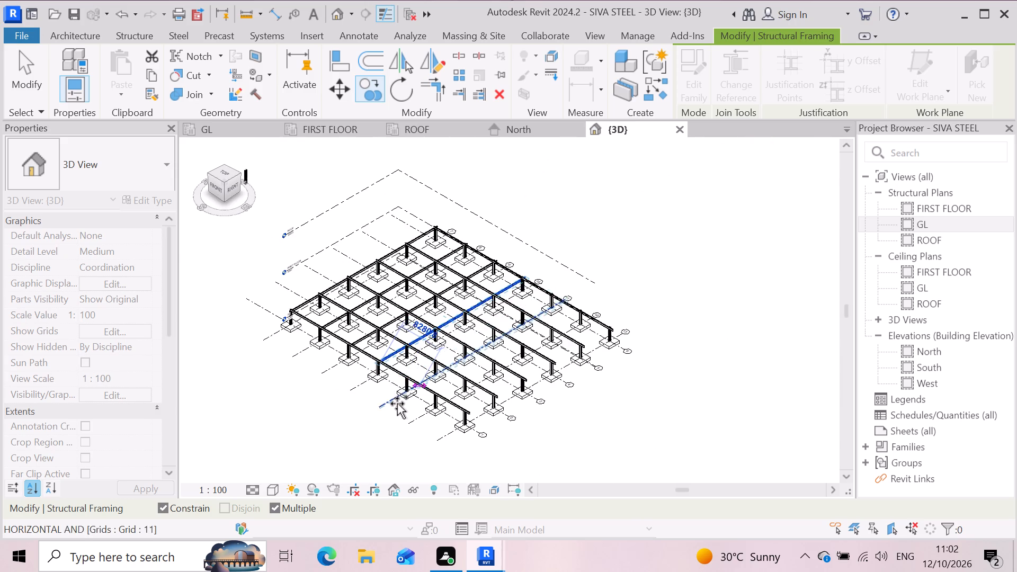
scroll(398, 404, "up", 6)
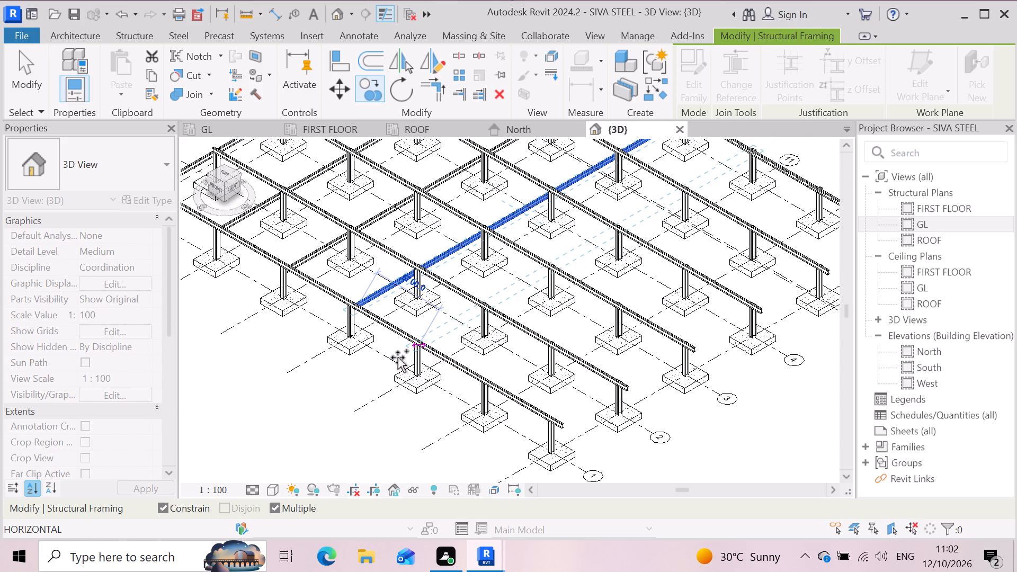
left_click_drag(397, 358, 401, 365)
scroll(397, 375, "down", 6)
scroll(405, 395, "up", 2)
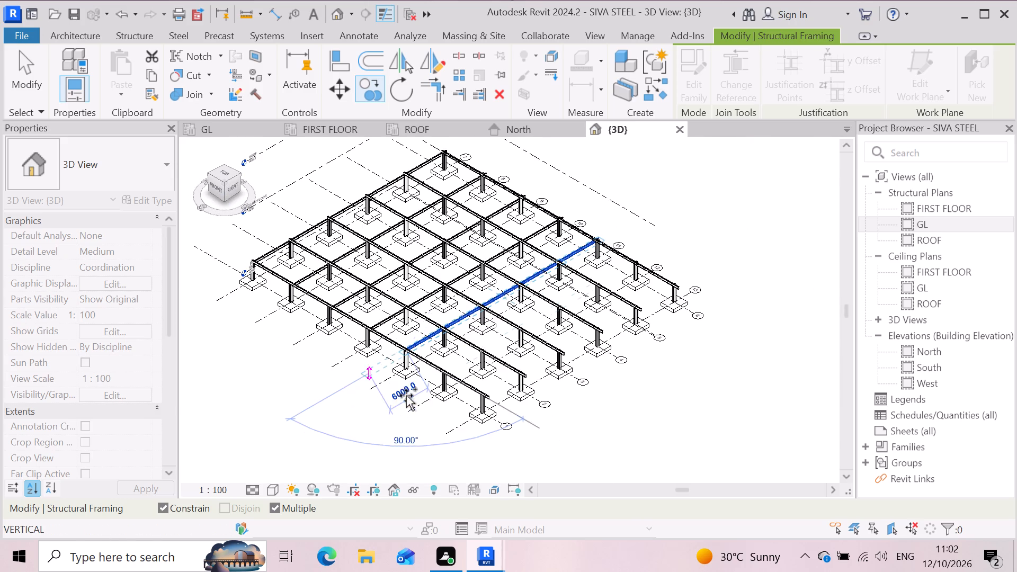
left_click(435, 379)
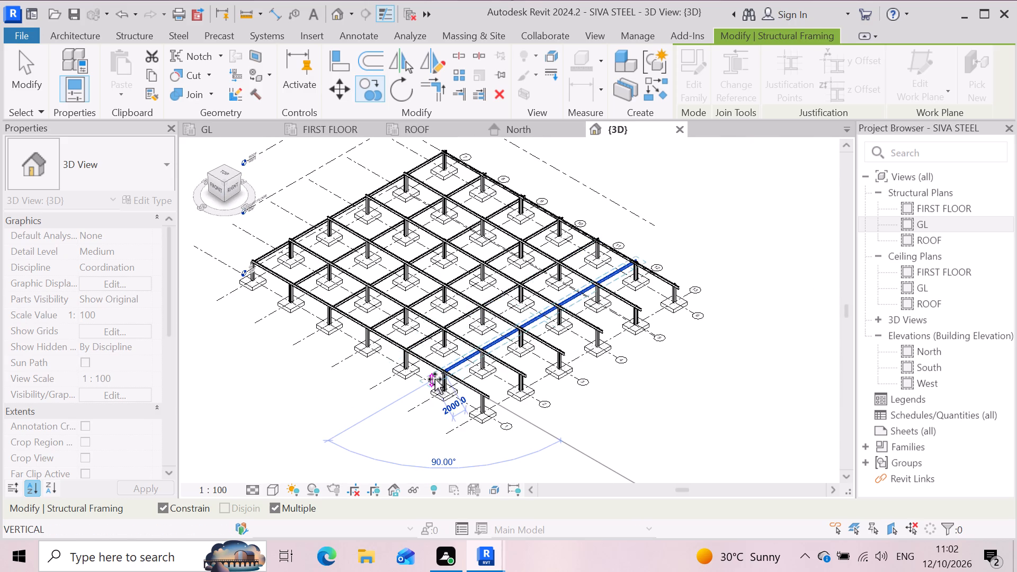
scroll(436, 393, "down", 2)
scroll(460, 414, "up", 4)
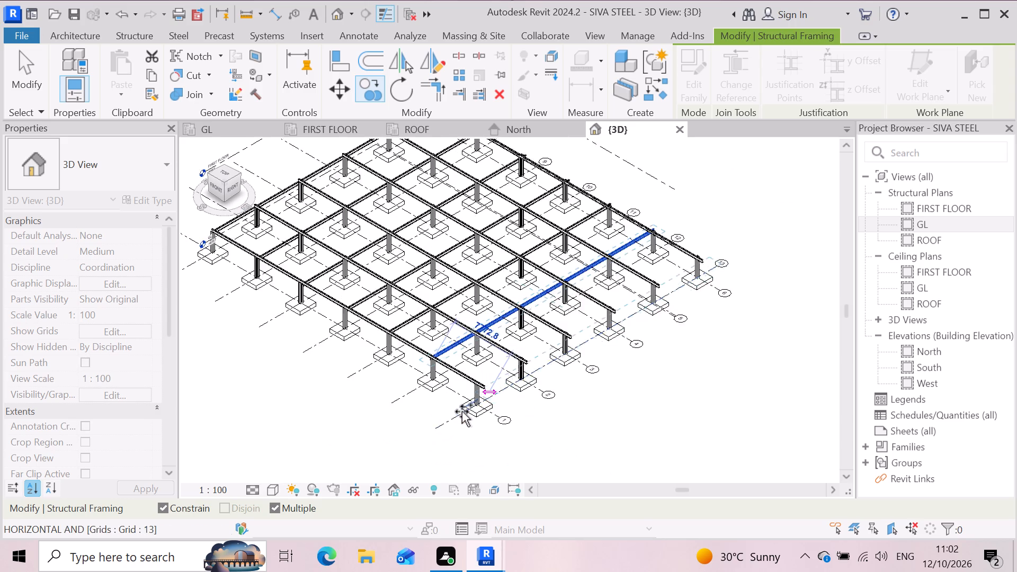
scroll(462, 412, "up", 2)
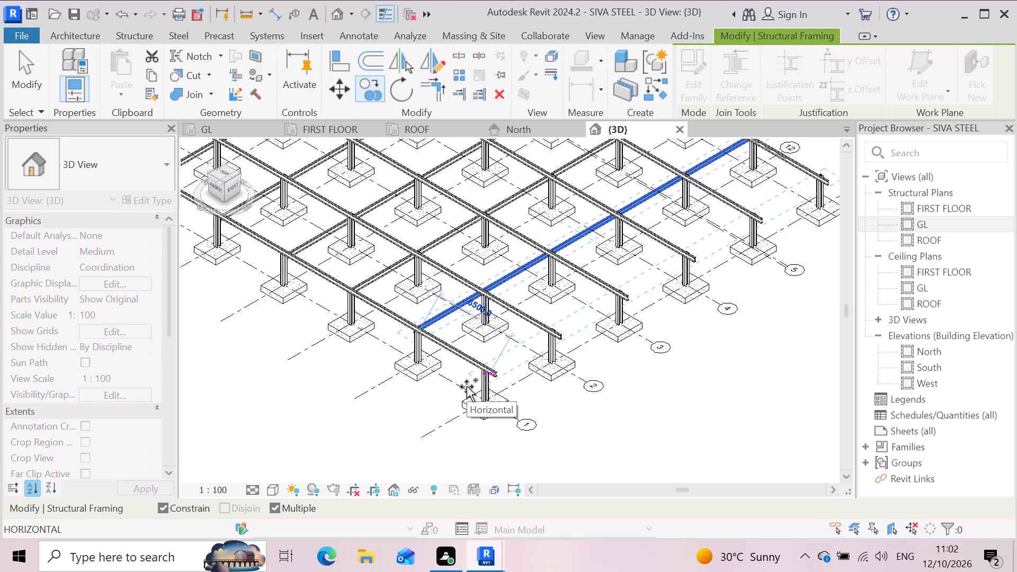
left_click(467, 387)
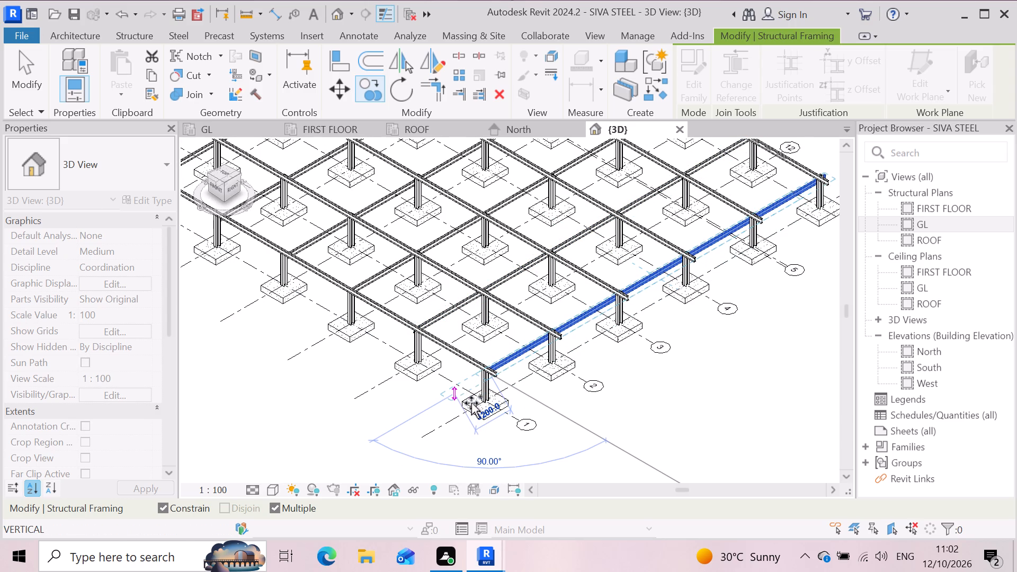
key("Escape")
scroll(457, 406, "down", 5)
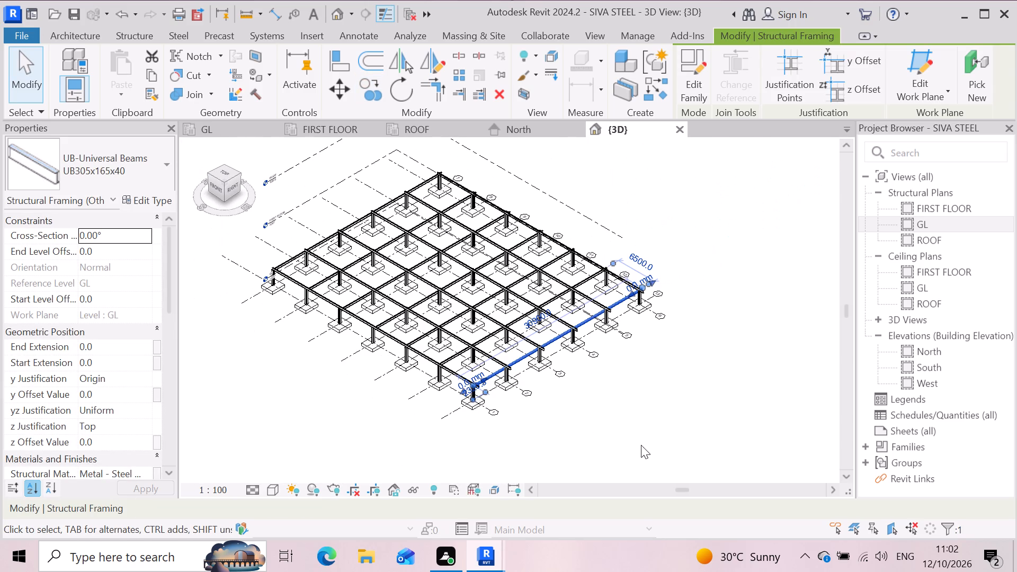
key("Escape")
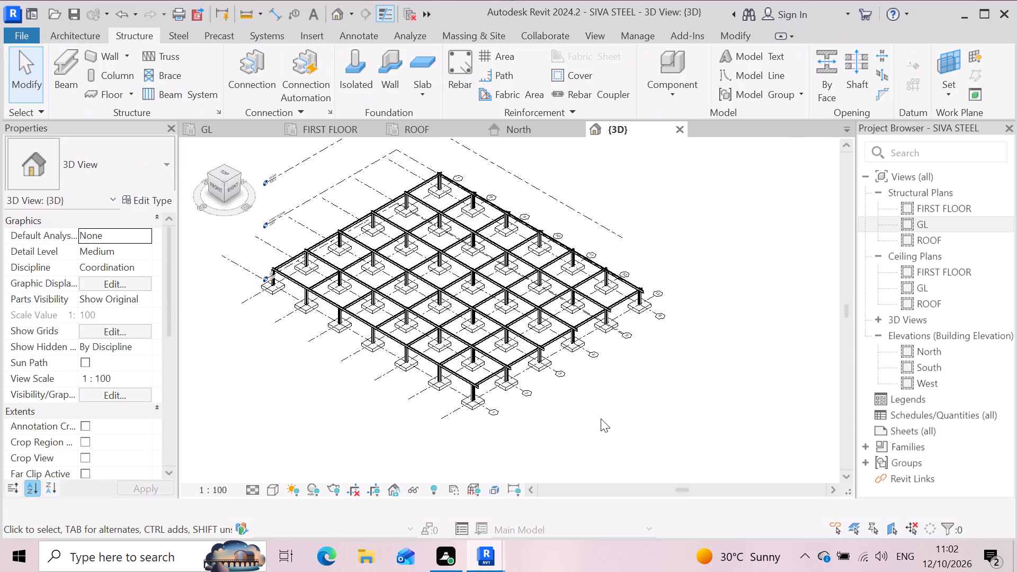
View the 3D model from its right face and examine the columns and footings at GL.
middle_click_drag(563, 421, 593, 405, "ctrl")
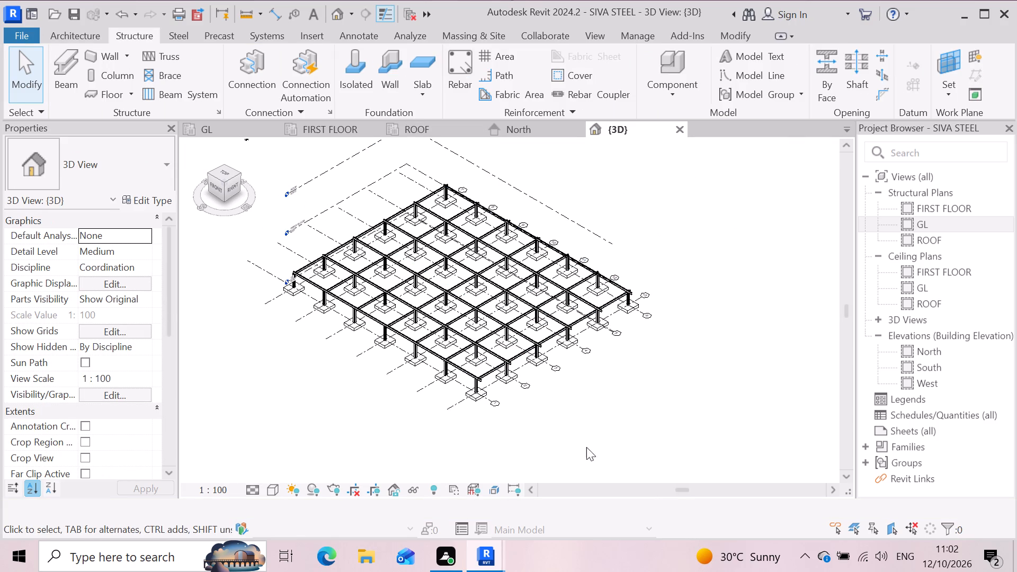
left_click(230, 186)
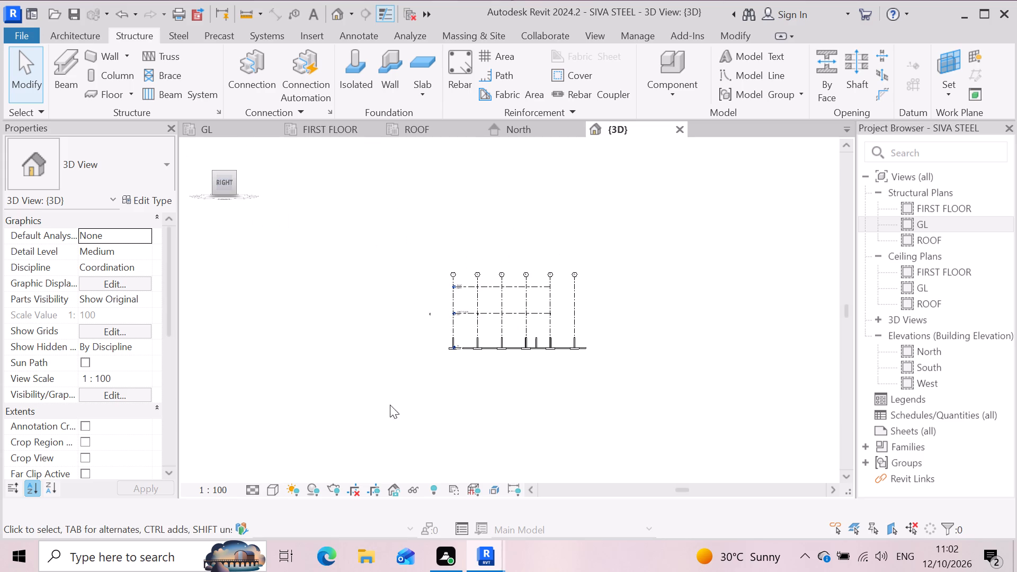
scroll(480, 395, "up", 2)
scroll(537, 330, "up", 8)
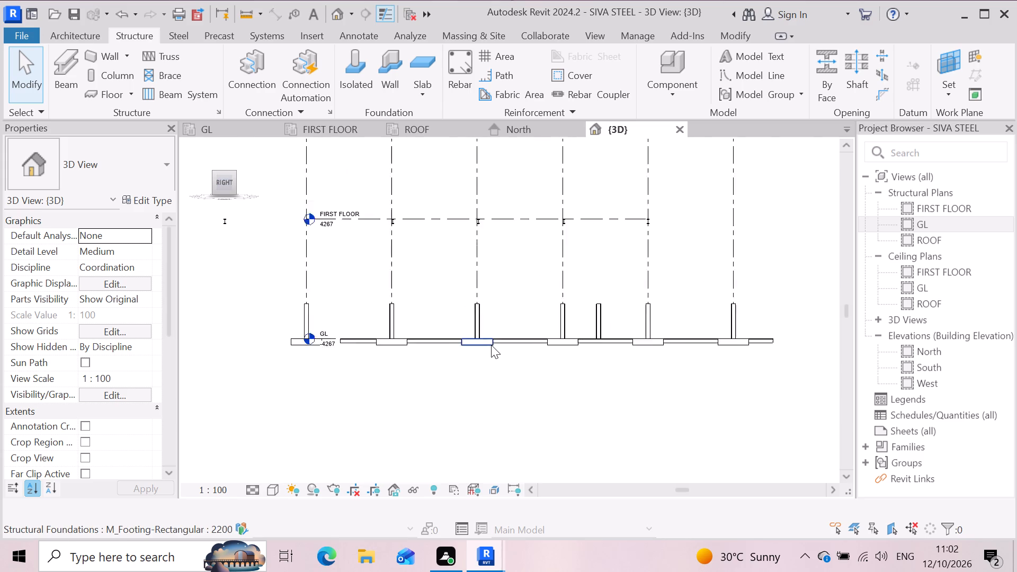
scroll(491, 345, "up", 8)
scroll(513, 386, "down", 4)
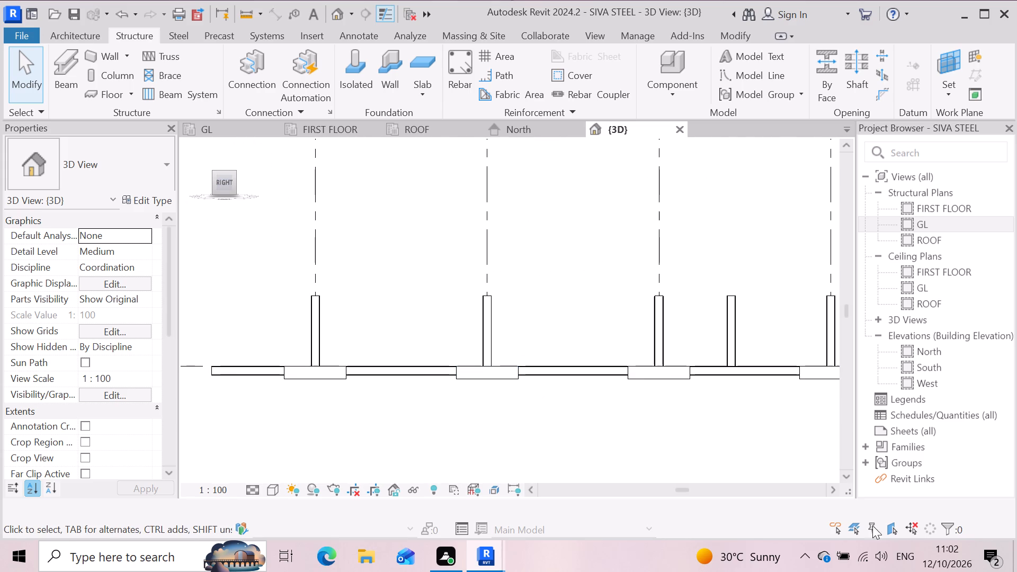
Open the North elevation and examine the columns, footings and beams against the GL and FIRST FLOOR levels.
double_click(938, 348)
scroll(702, 385, "down", 3)
scroll(681, 386, "up", 2)
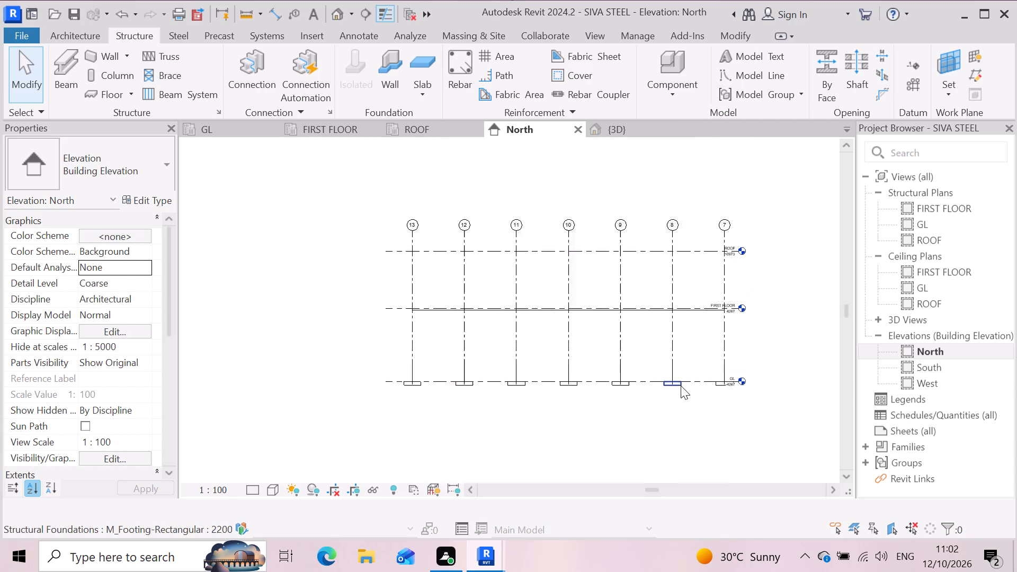
scroll(681, 386, "up", 1)
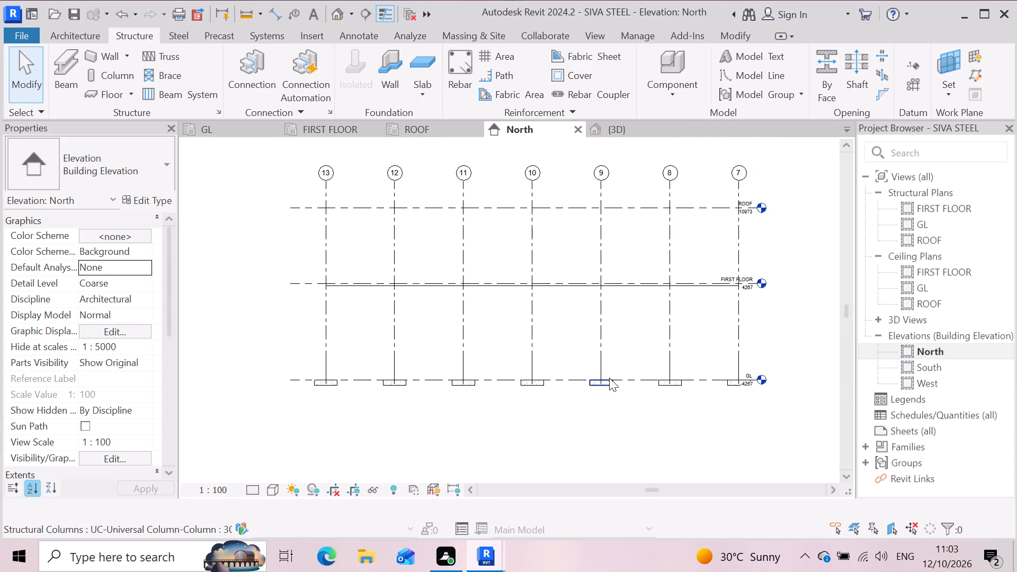
scroll(609, 378, "up", 6)
scroll(456, 347, "up", 4)
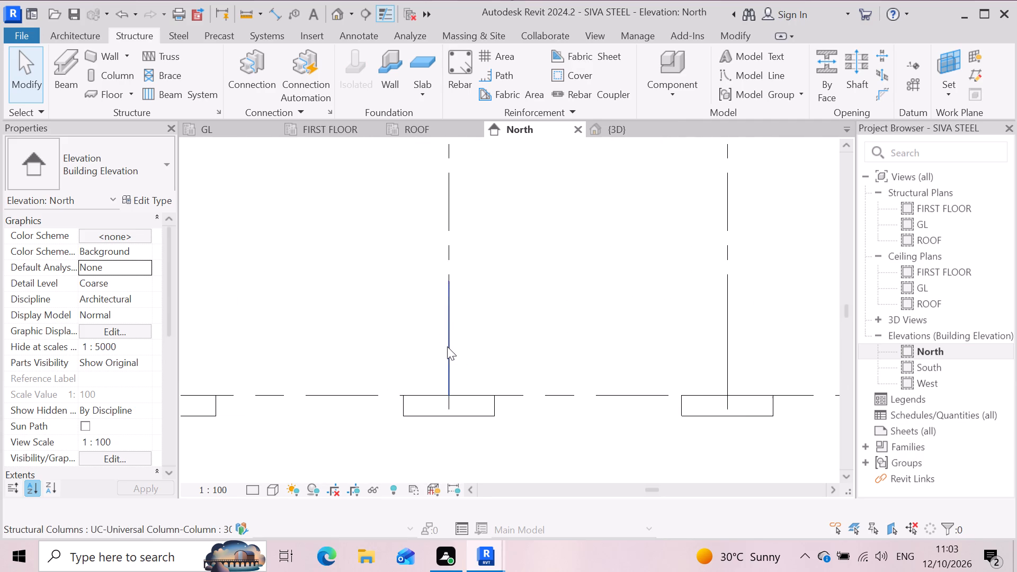
scroll(445, 360, "down", 10)
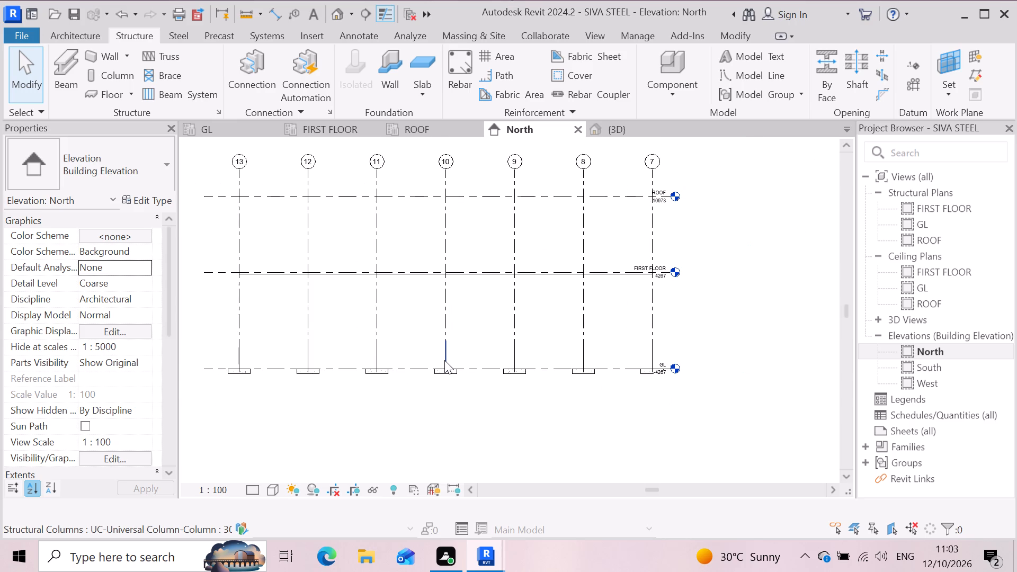
scroll(442, 297, "up", 4)
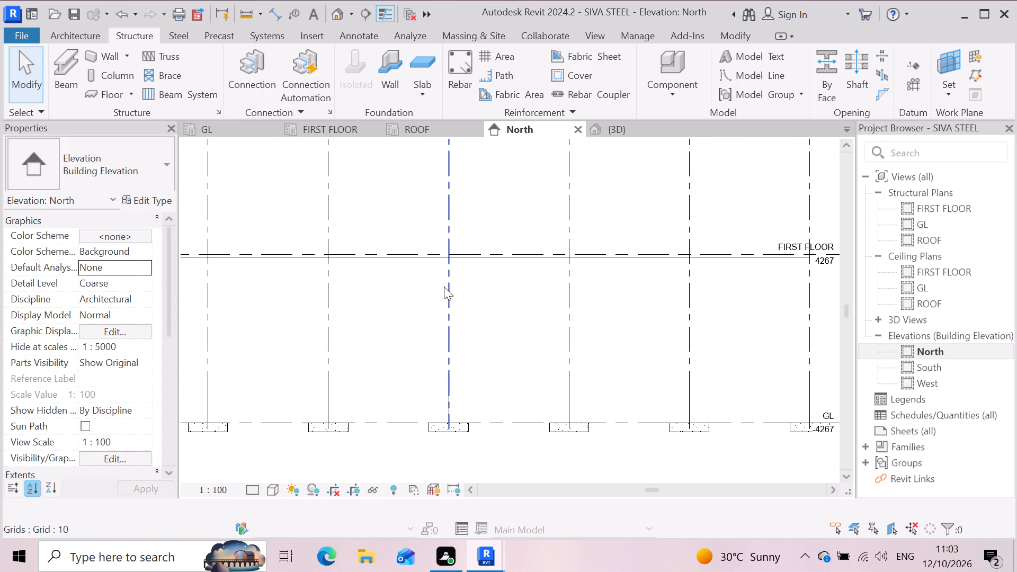
Set the Top Level of the 305x305x97UC column at grid intersection 6-10 to FIRST FLOOR.
left_click(451, 426)
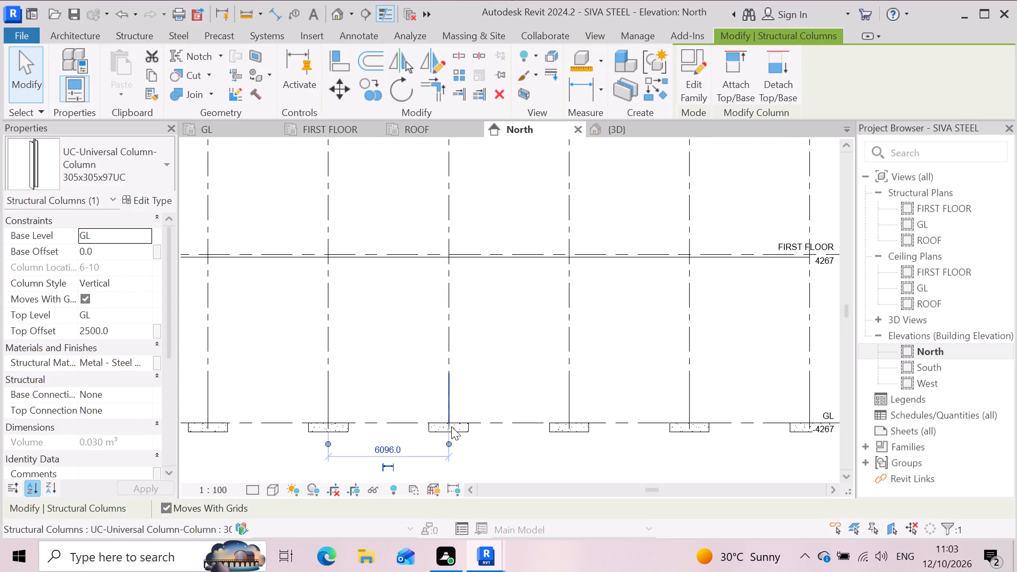
scroll(597, 402, "down", 3)
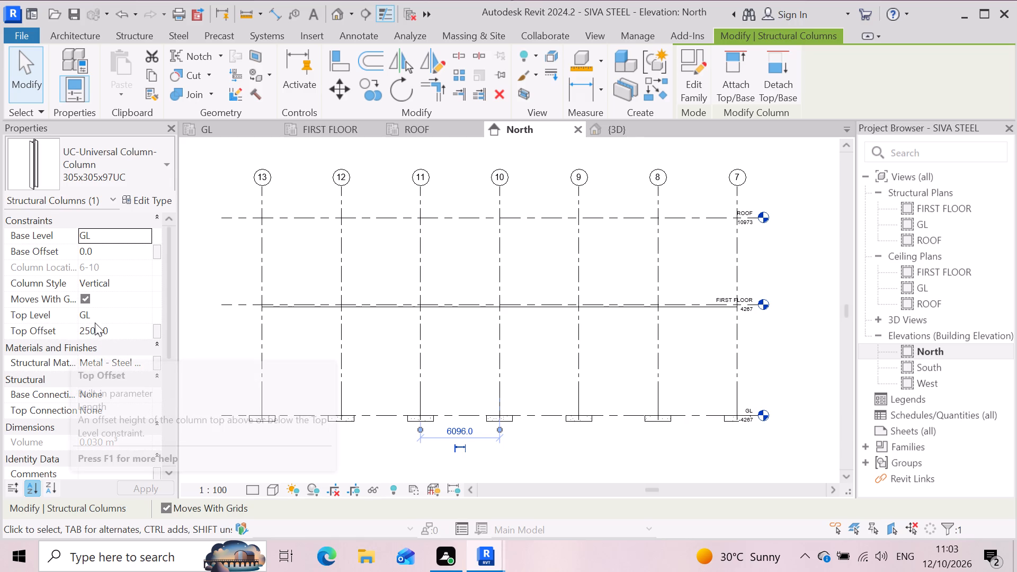
left_click(109, 315)
left_click(144, 314)
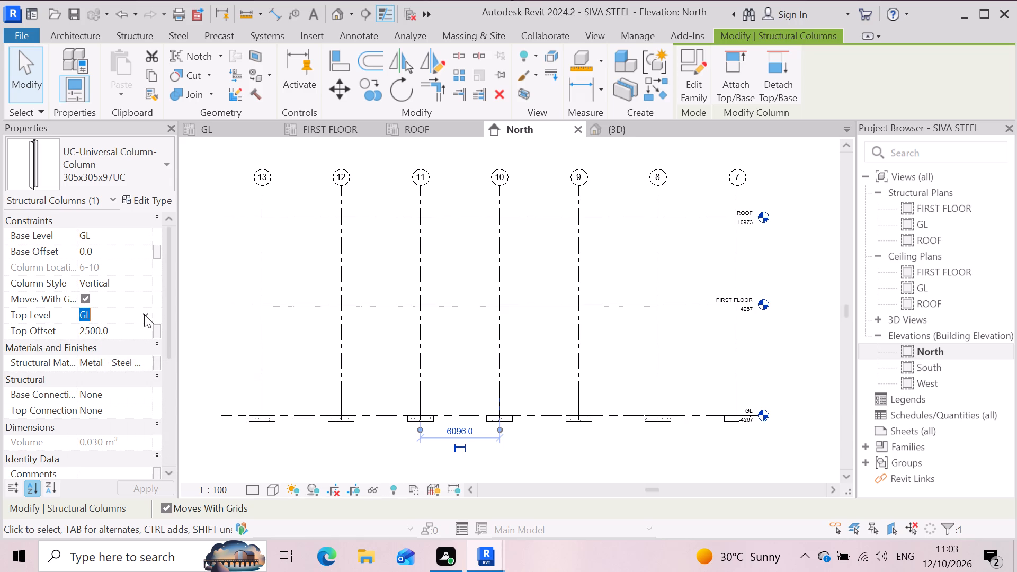
left_click(133, 344)
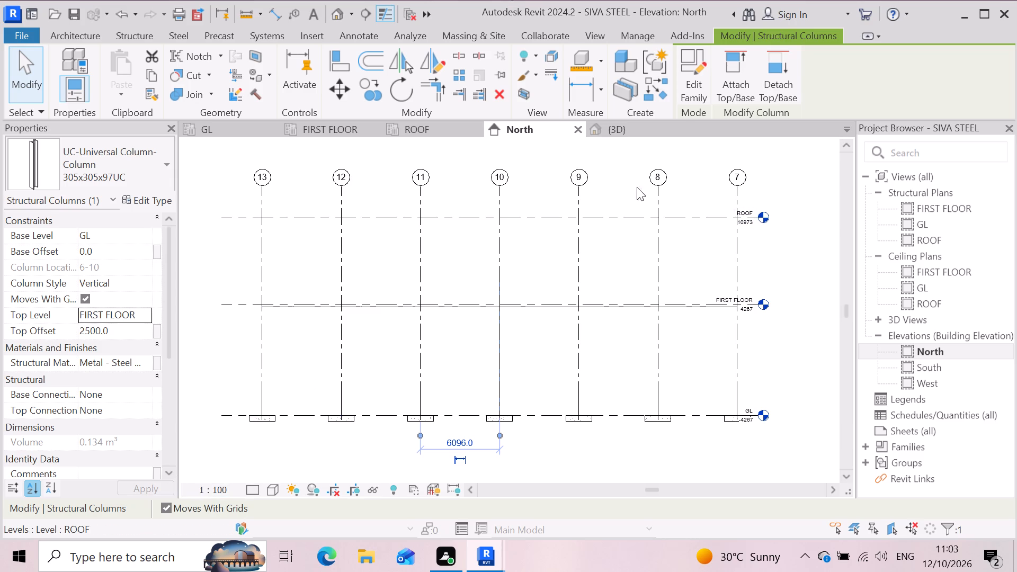
Switch to the 3D view and examine the grid 6-10 column from the right face against the levels and neighbouring columns.
left_click(646, 135)
scroll(590, 319, "down", 3)
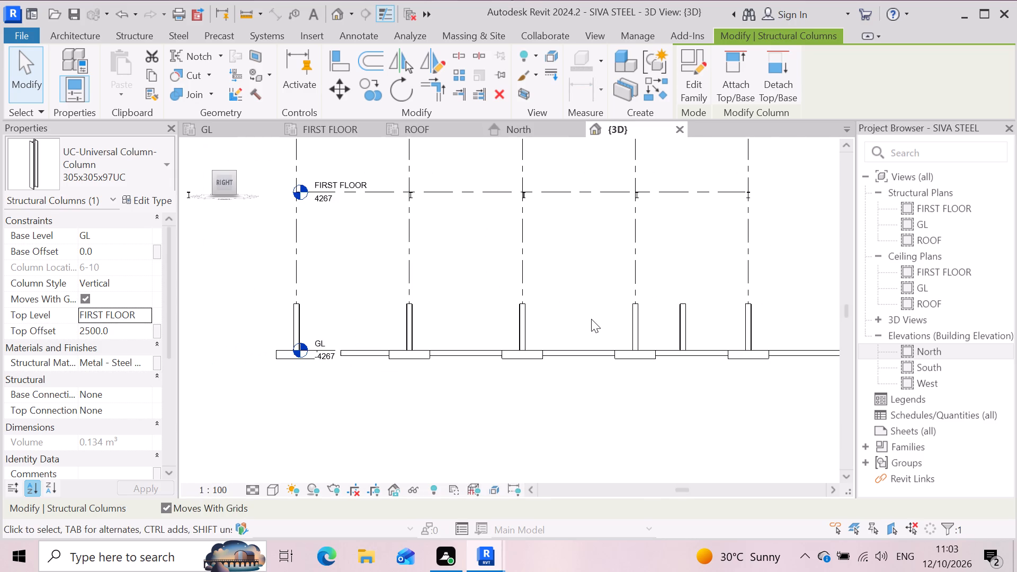
scroll(587, 319, "down", 3)
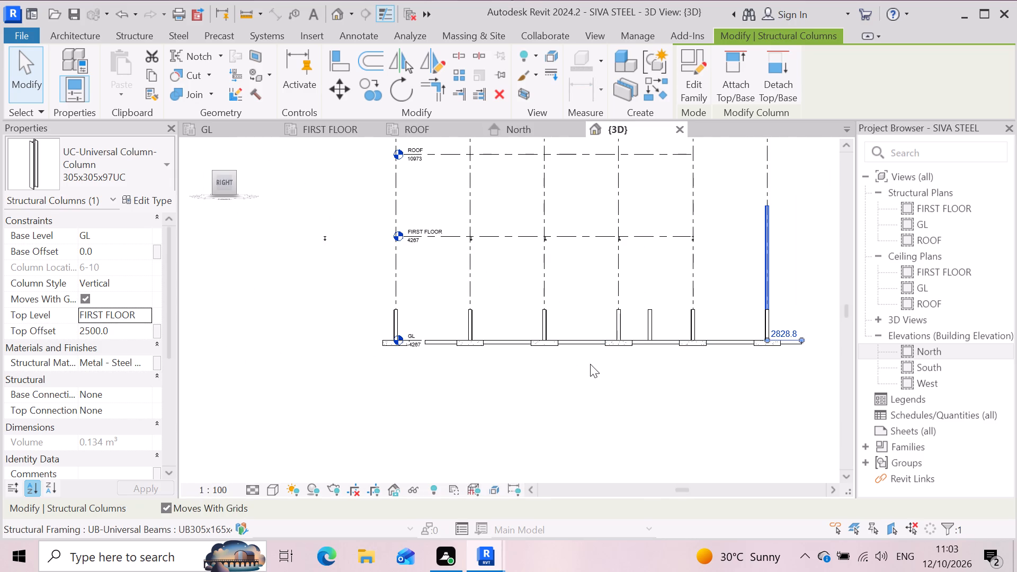
scroll(653, 351, "down", 3)
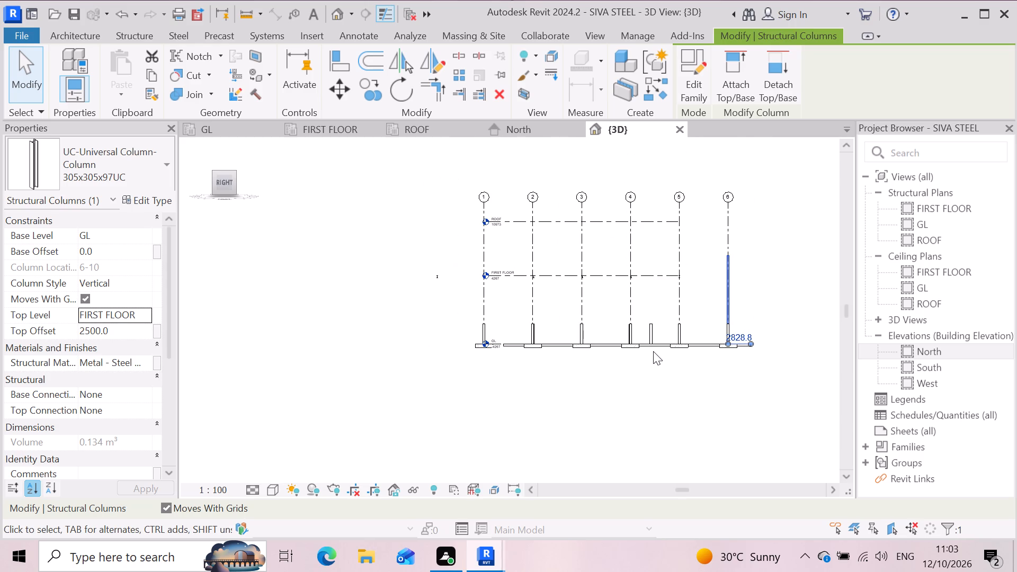
scroll(728, 339, "up", 3)
scroll(787, 344, "up", 3)
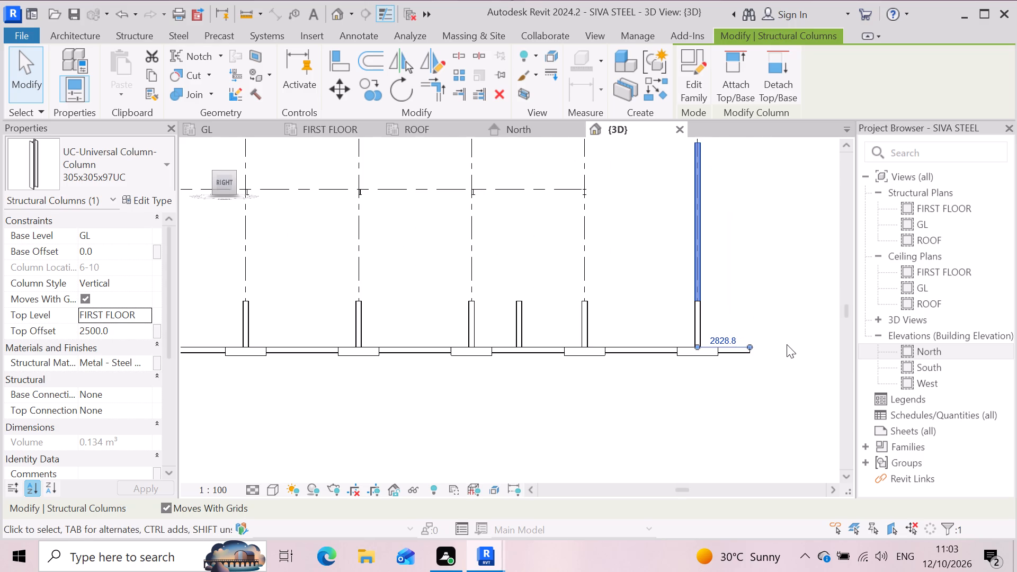
scroll(661, 386, "down", 2)
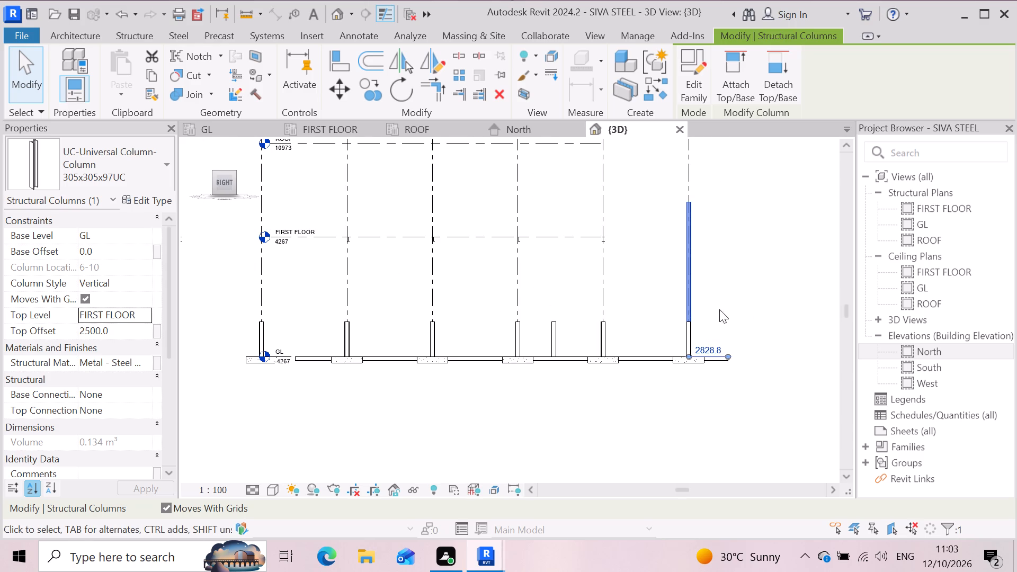
left_click(734, 300)
scroll(710, 333, "up", 3)
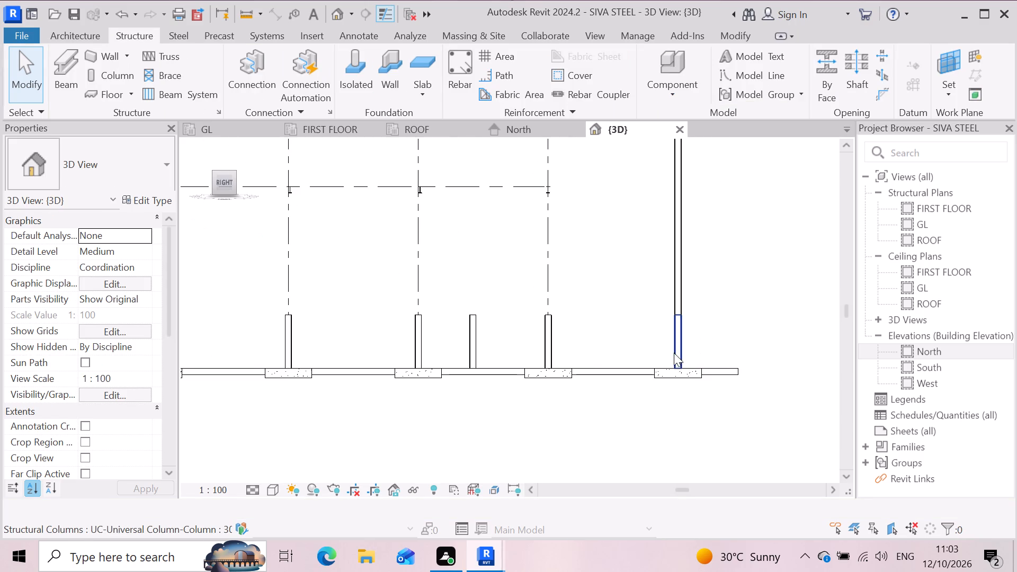
scroll(675, 370, "up", 3)
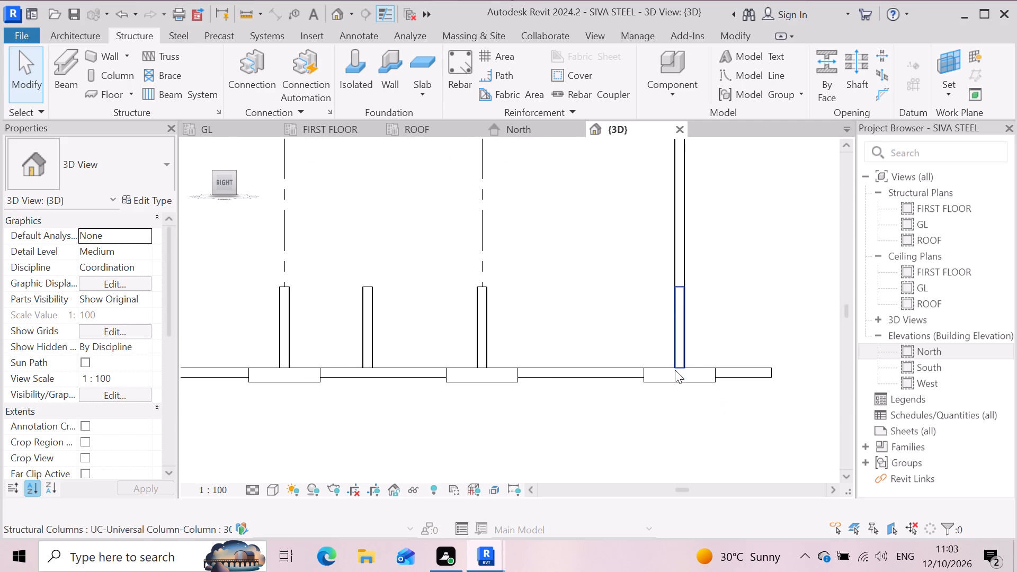
scroll(674, 369, "down", 5)
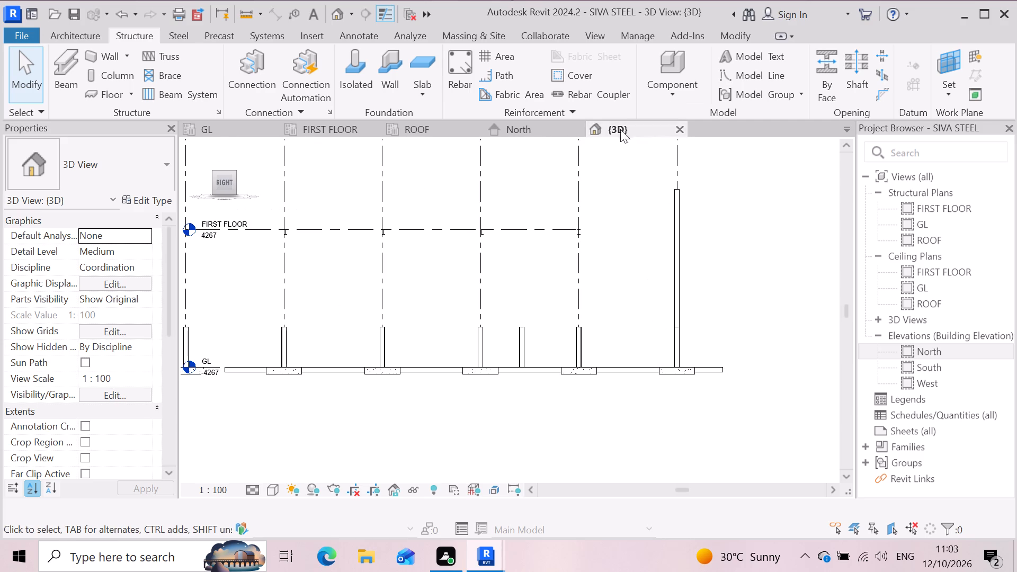
left_click(629, 132)
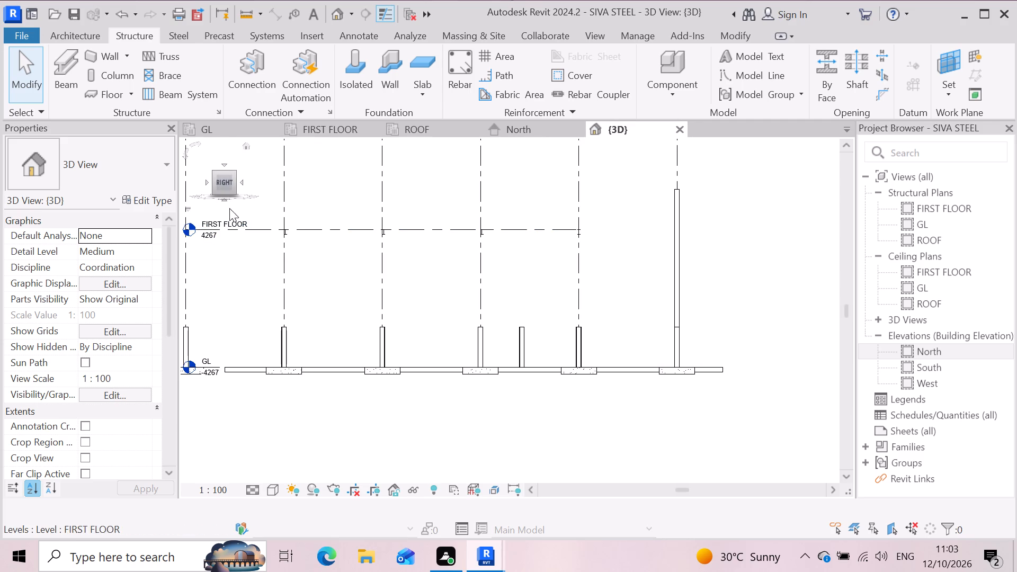
Return the 3D model to its home orientation and delete the stray 305x305x97UC column standing away from the frame.
left_click(245, 146)
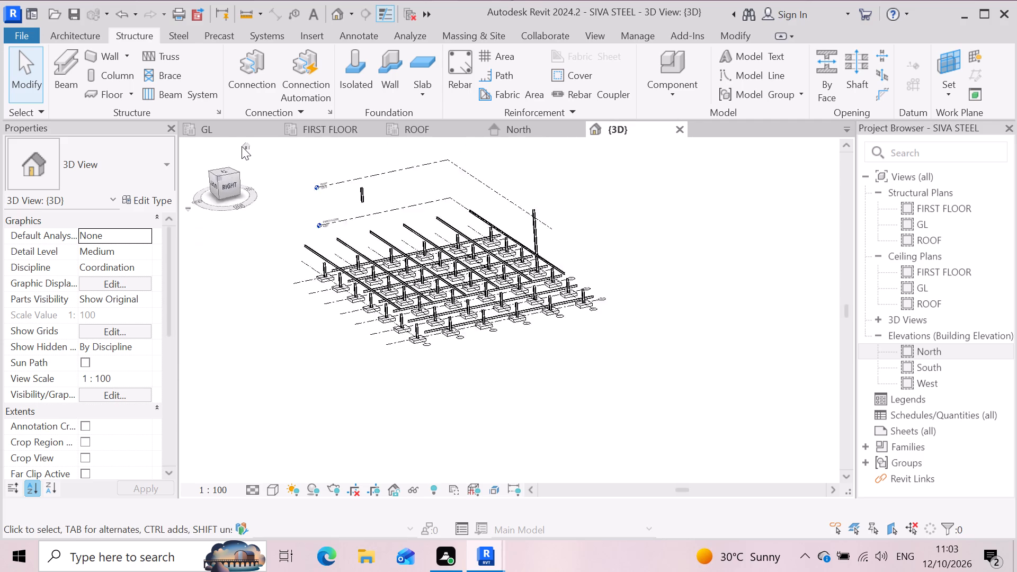
scroll(405, 262, "up", 3)
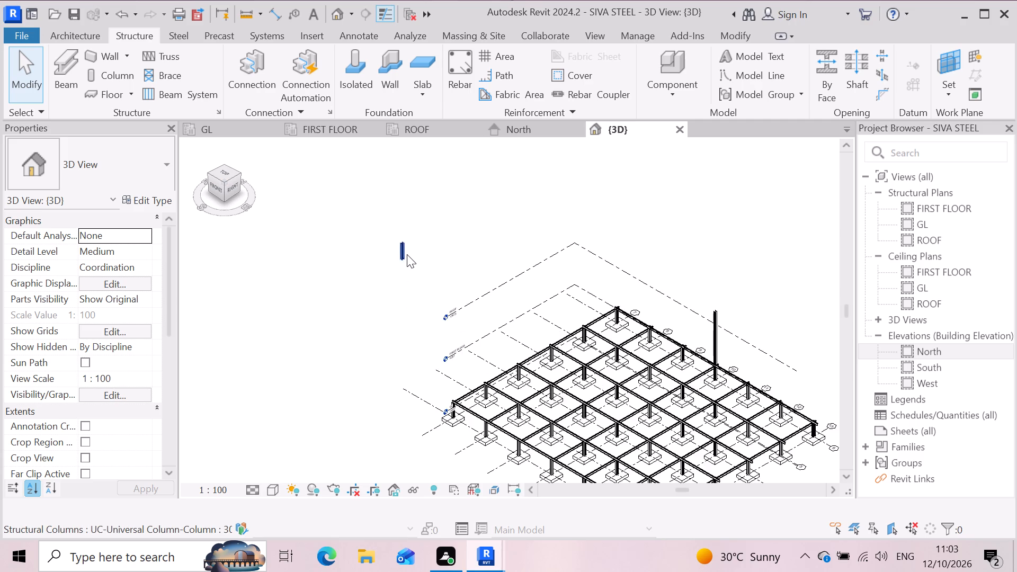
scroll(406, 250, "up", 10)
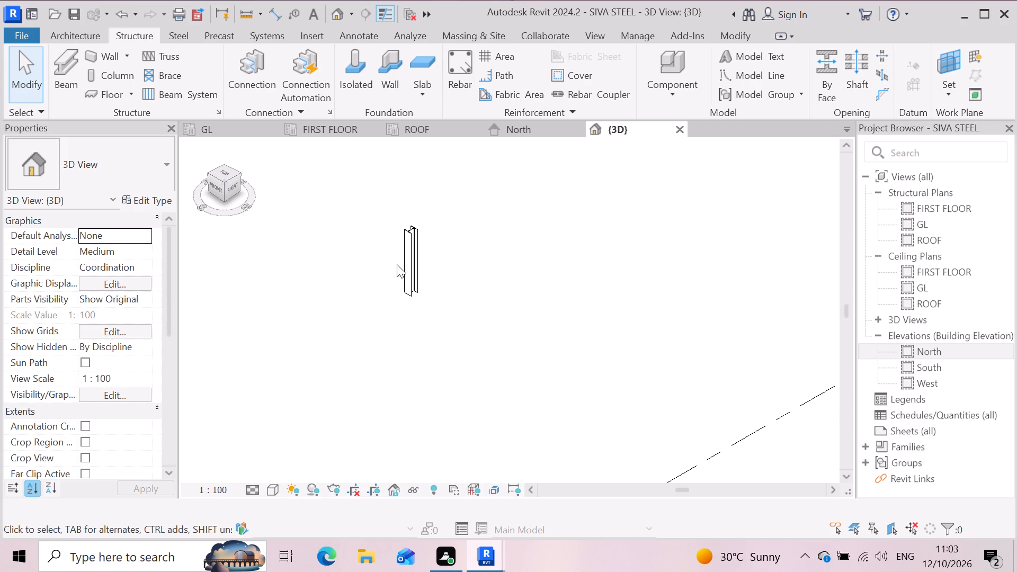
left_click(415, 264)
key("Delete")
Examine the isometric frame, comparing the extended grid 10 column with the other columns, footings and beams.
scroll(272, 372, "down", 8)
scroll(510, 390, "down", 1)
scroll(553, 378, "down", 3)
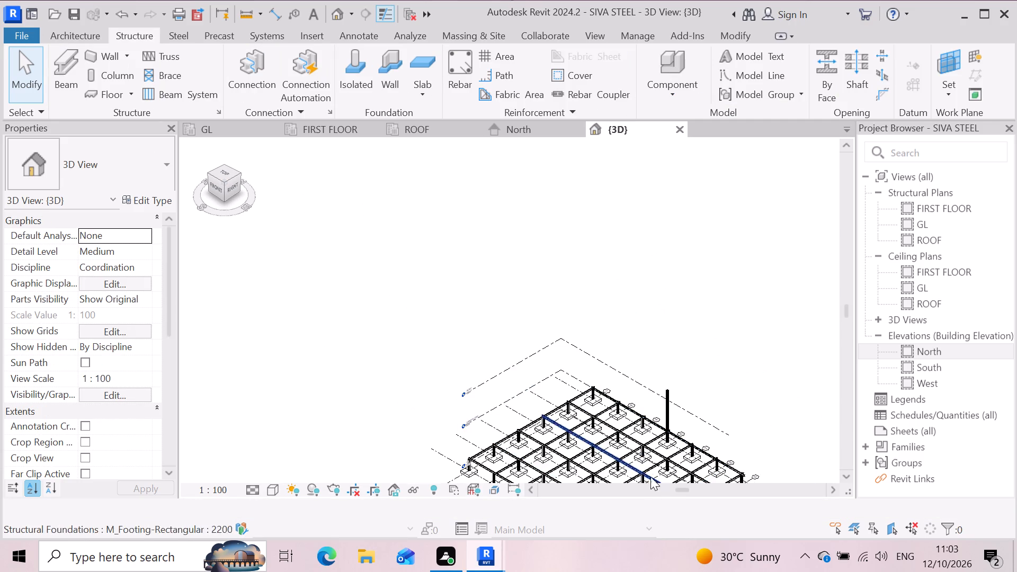
scroll(659, 481, "up", 3)
scroll(679, 415, "up", 2)
scroll(635, 400, "up", 4)
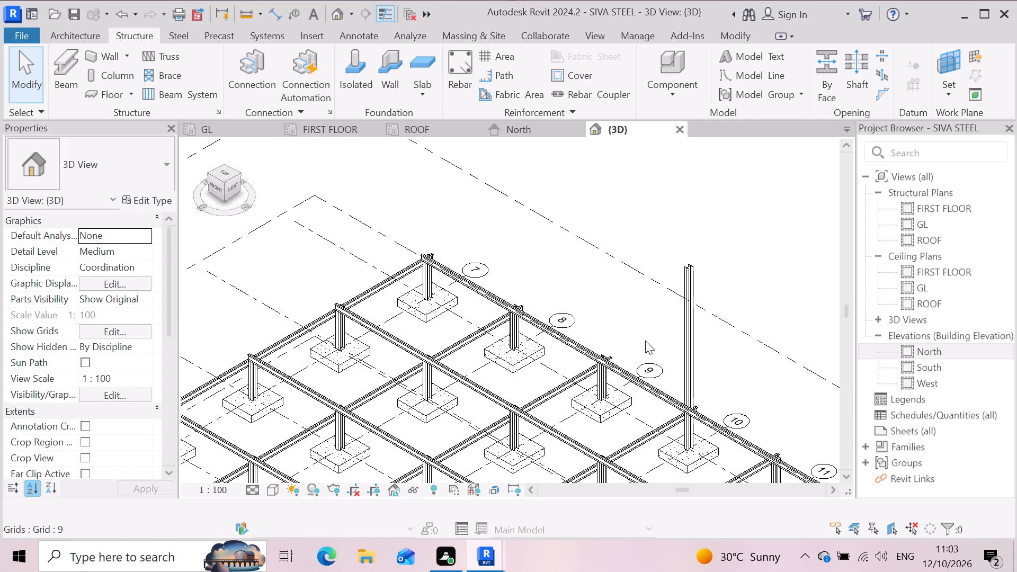
scroll(645, 341, "down", 2)
scroll(583, 341, "down", 4)
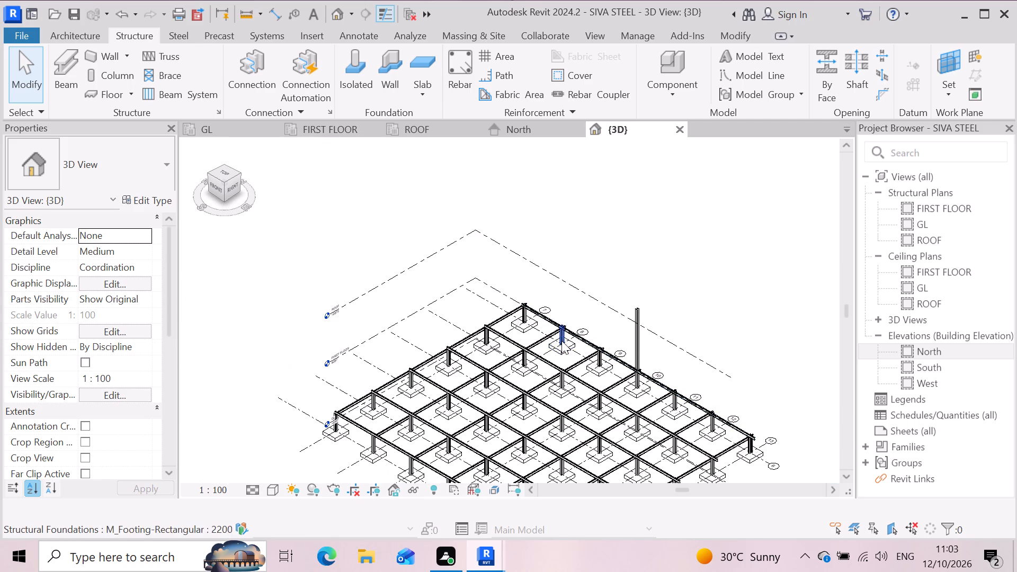
scroll(561, 341, "down", 4)
scroll(554, 363, "up", 3)
scroll(609, 378, "up", 3)
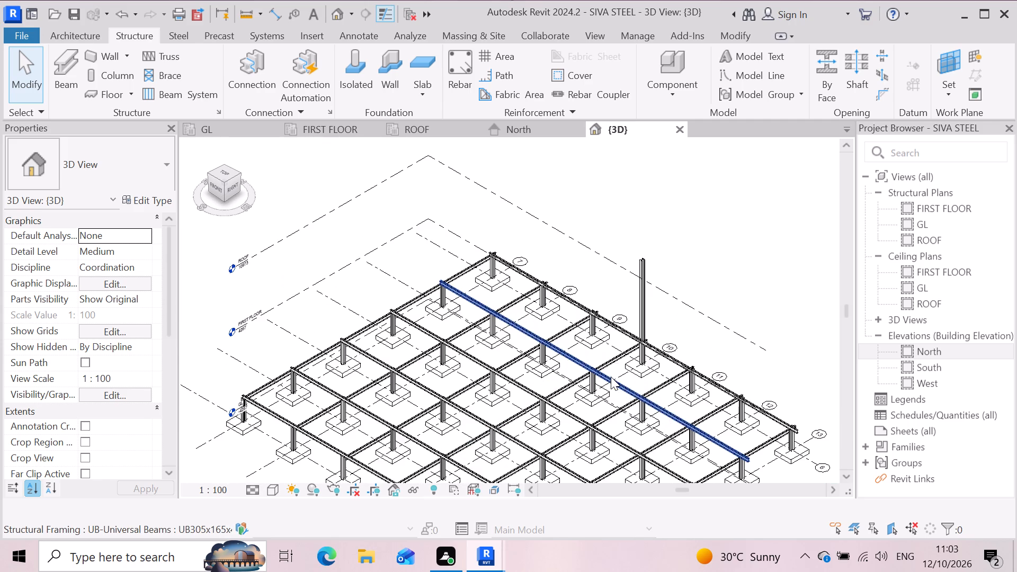
scroll(604, 353, "up", 3)
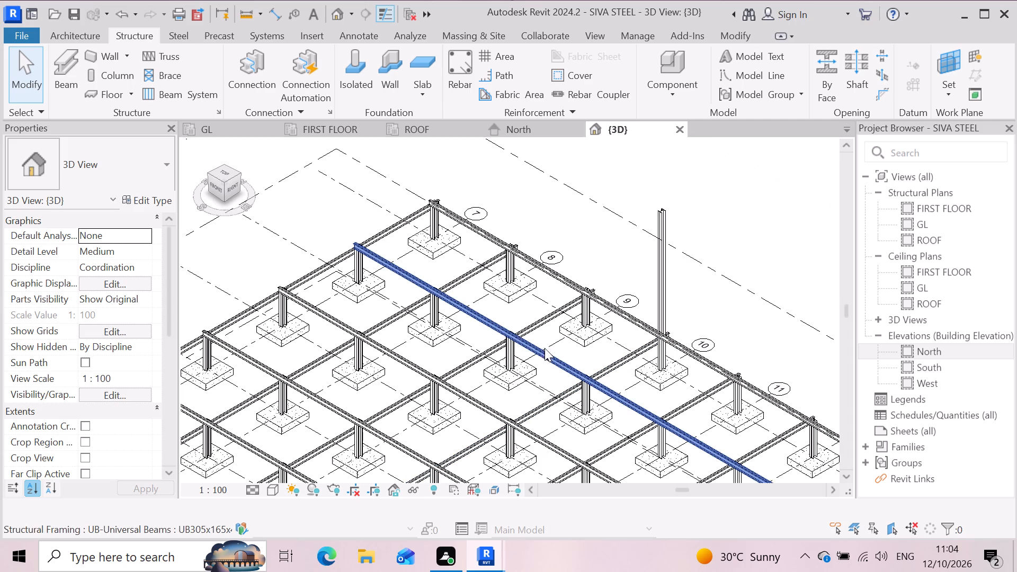
scroll(534, 338, "down", 8)
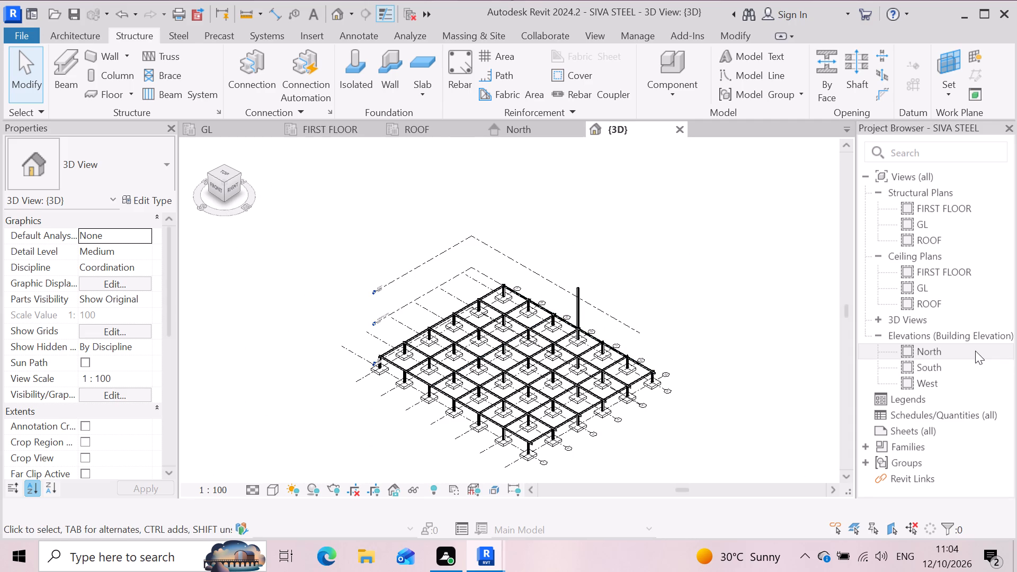
Open the North elevation with the column bases and footings along GL in view.
double_click(975, 351)
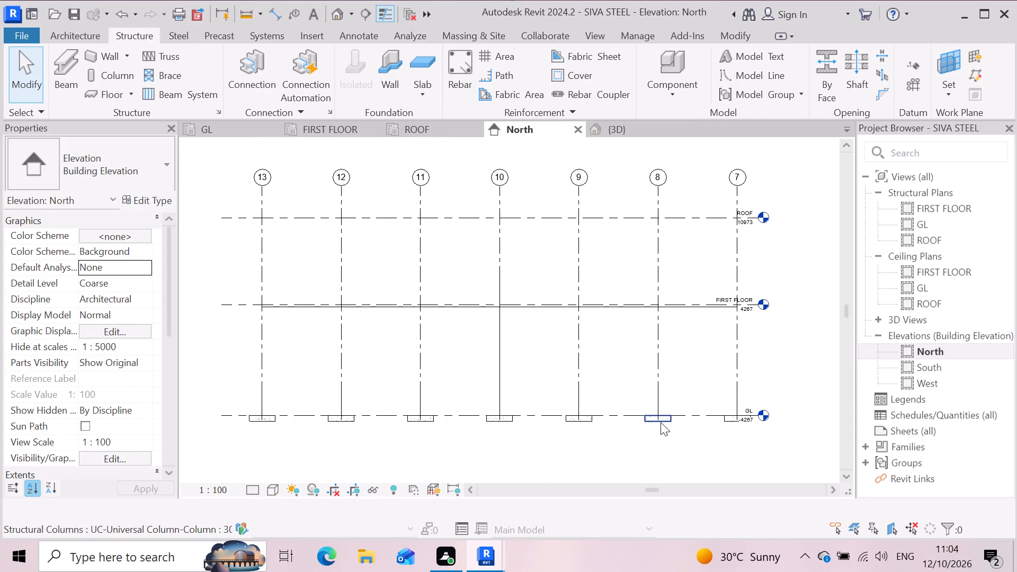
scroll(653, 433, "up", 3)
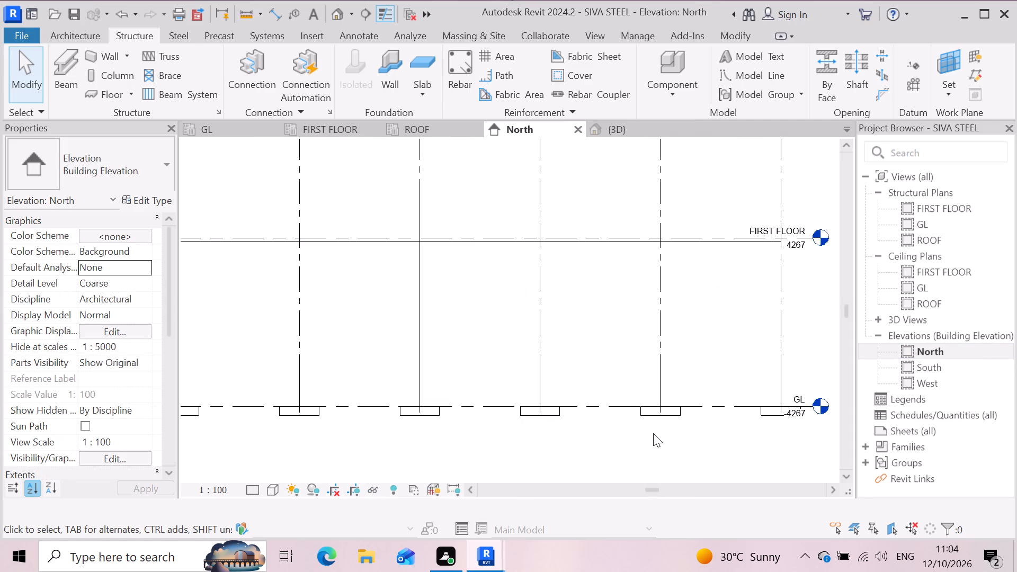
scroll(652, 423, "down", 3)
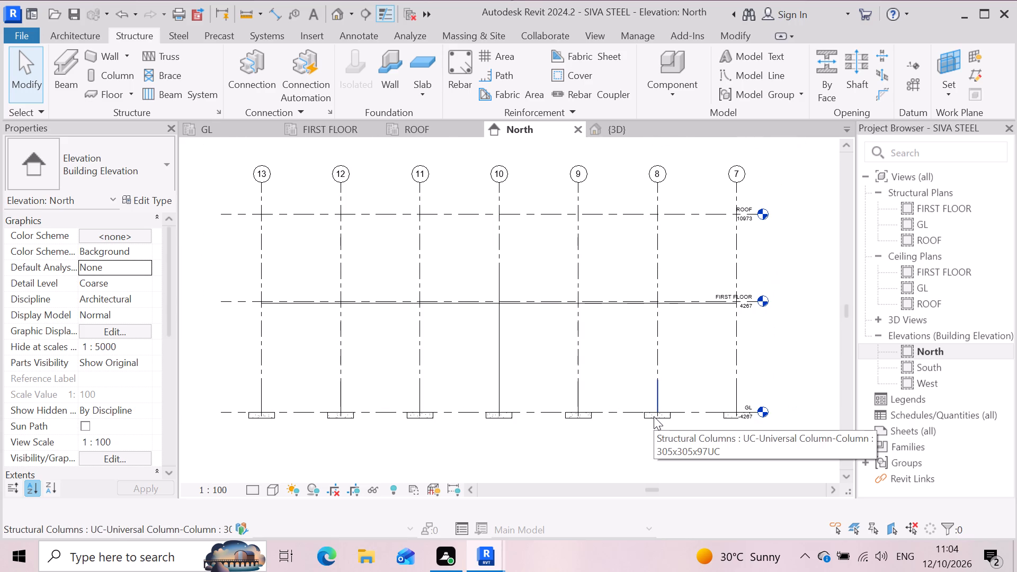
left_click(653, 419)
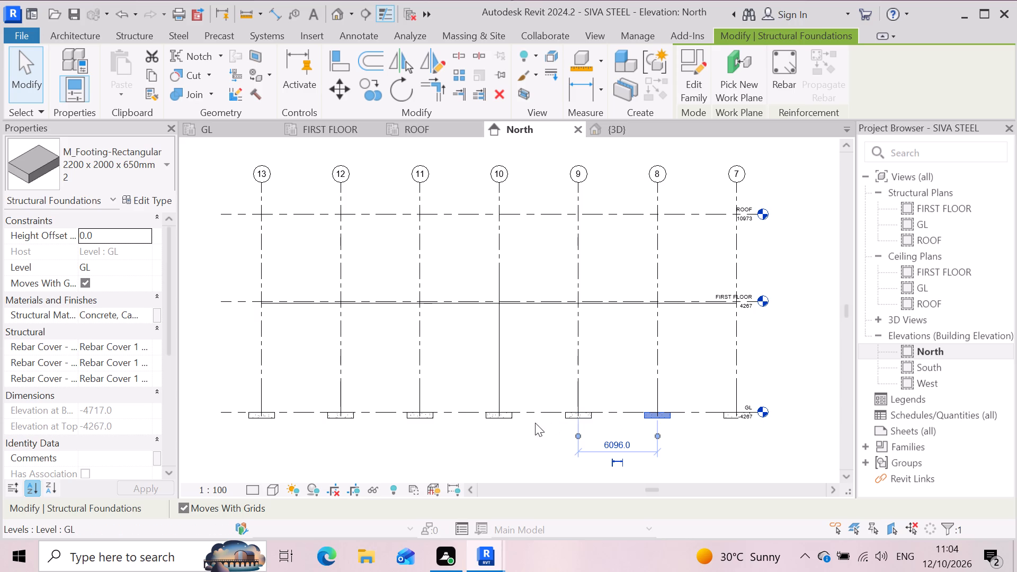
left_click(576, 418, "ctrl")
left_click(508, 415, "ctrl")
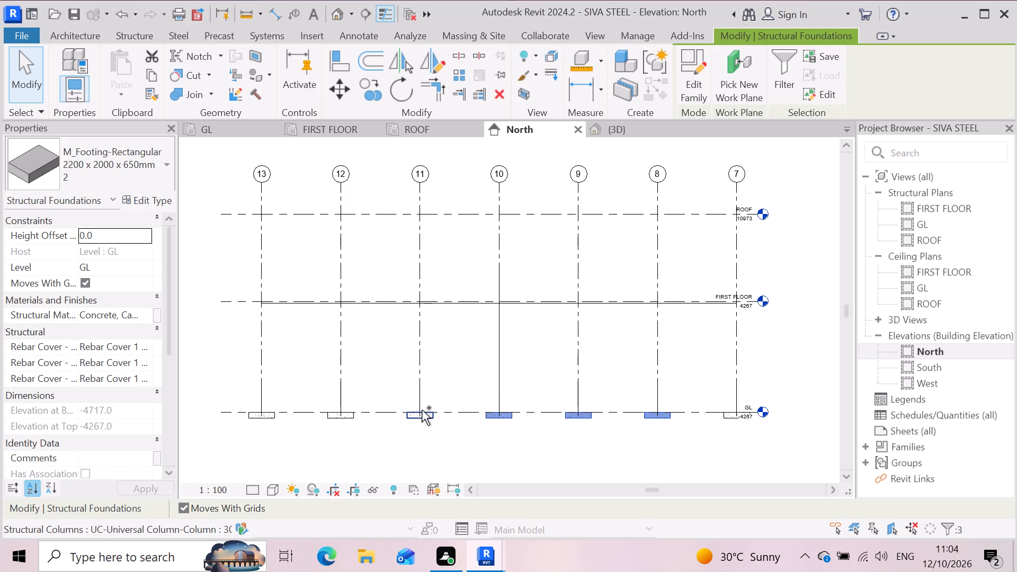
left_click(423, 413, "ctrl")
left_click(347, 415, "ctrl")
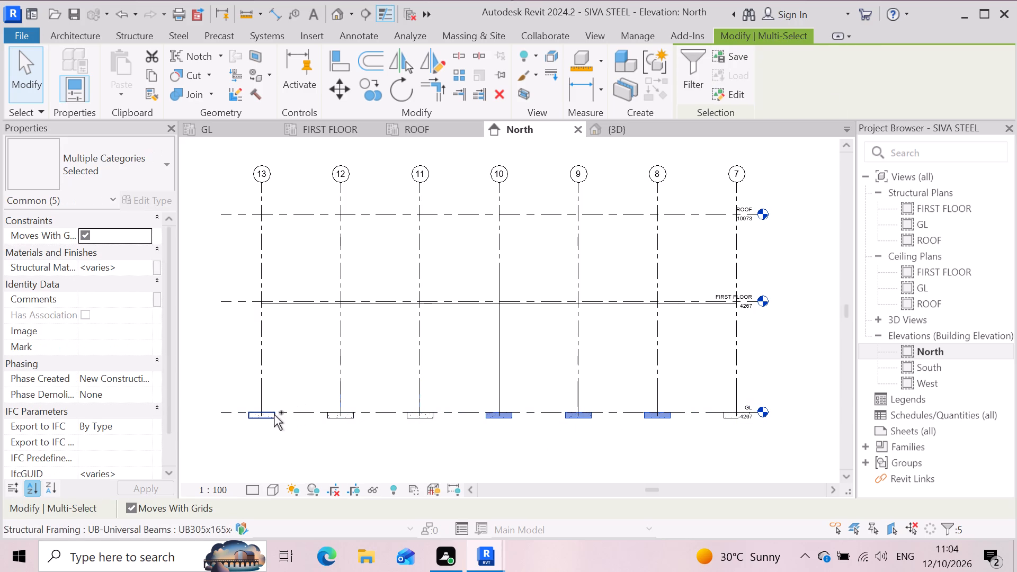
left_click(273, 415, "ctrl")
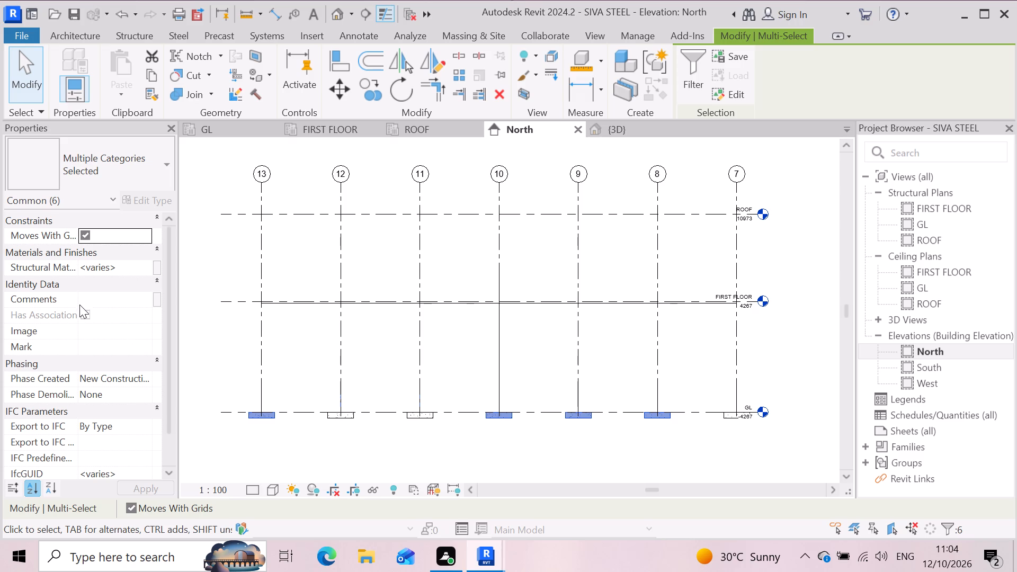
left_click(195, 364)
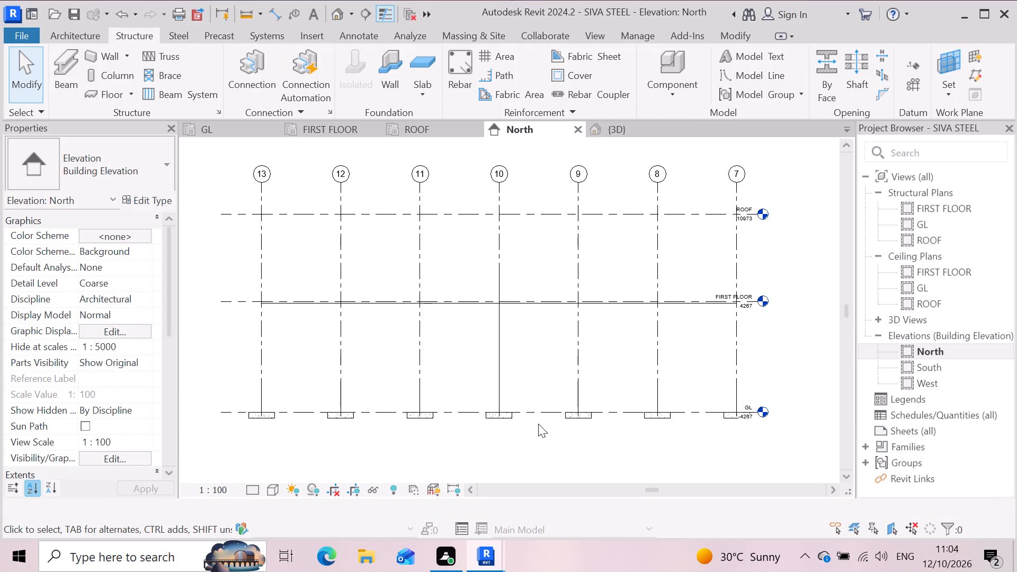
Set the Top Level of the 305x305x97UC column at grid intersection 6-8 to FIRST FLOOR.
left_click(658, 417)
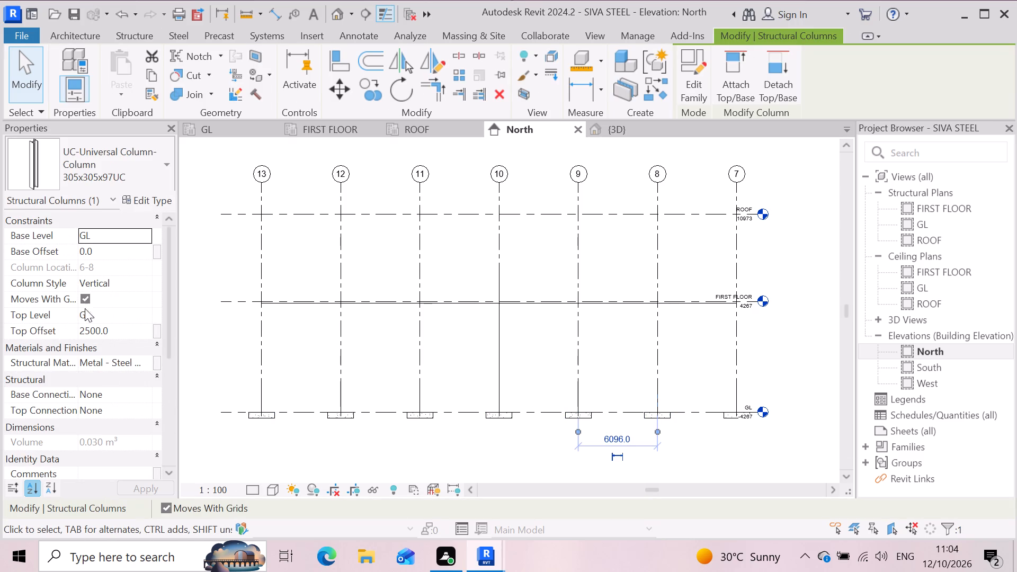
left_click(114, 319)
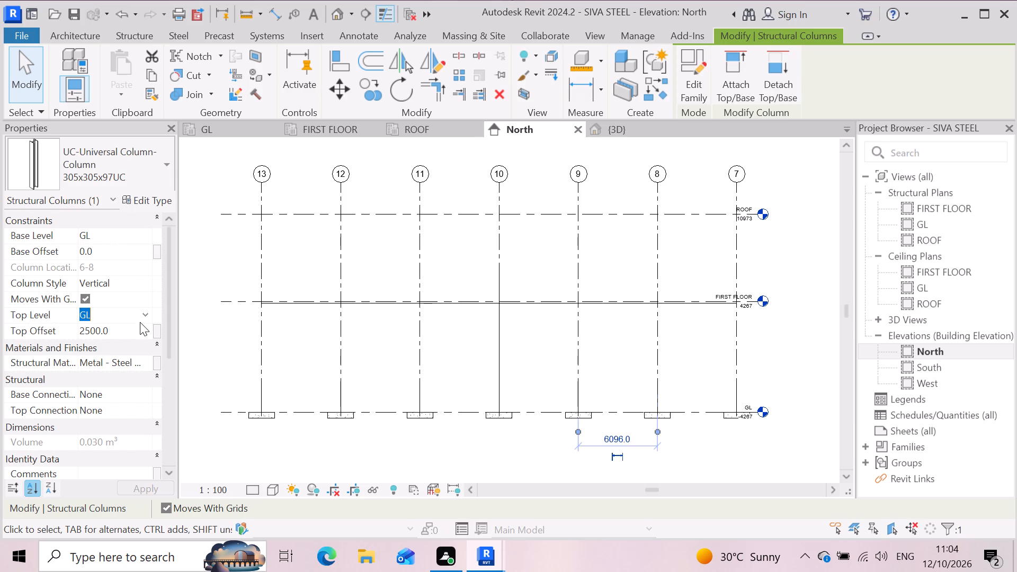
left_click(144, 315)
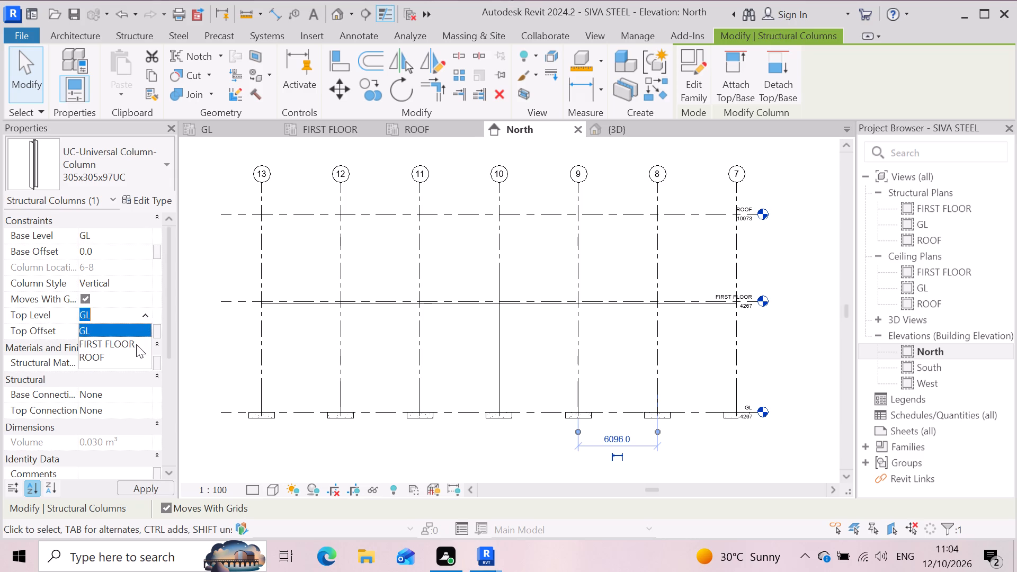
left_click(131, 347)
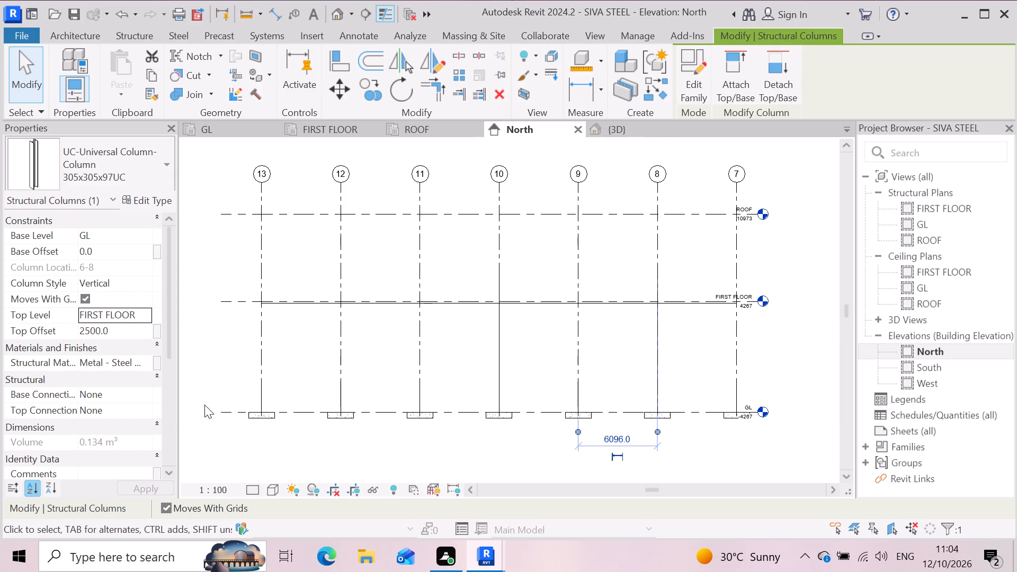
Set the Level of the 2200 x 2000 x 650mm rectangular footing at grid 9 to FIRST FLOOR.
left_click(202, 390)
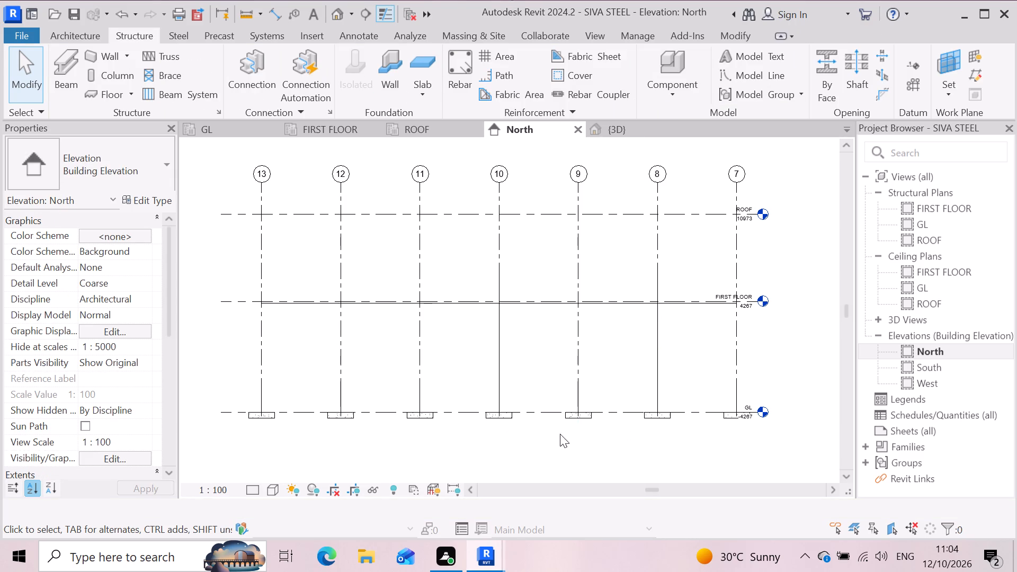
left_click(572, 421)
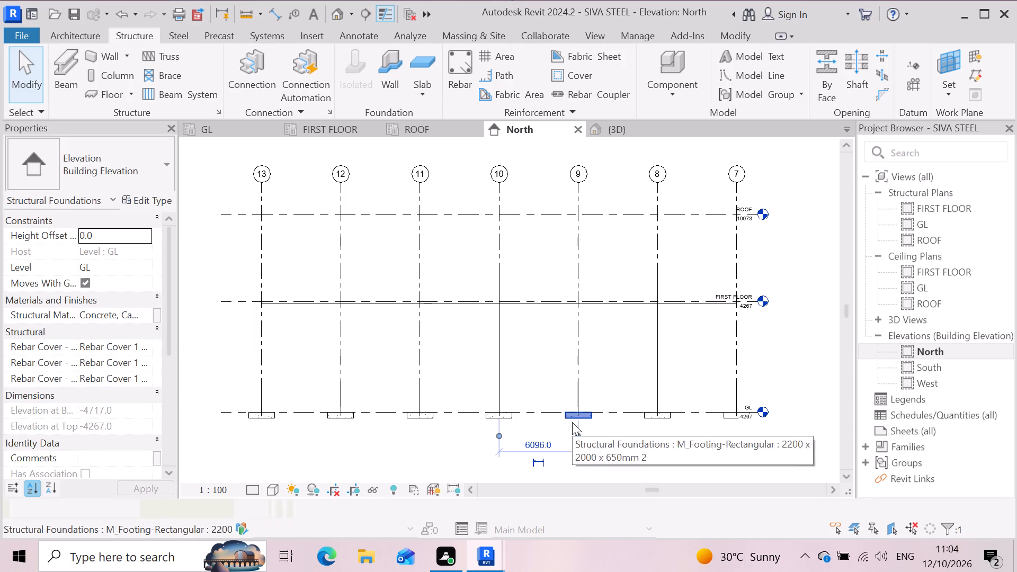
left_click(122, 265)
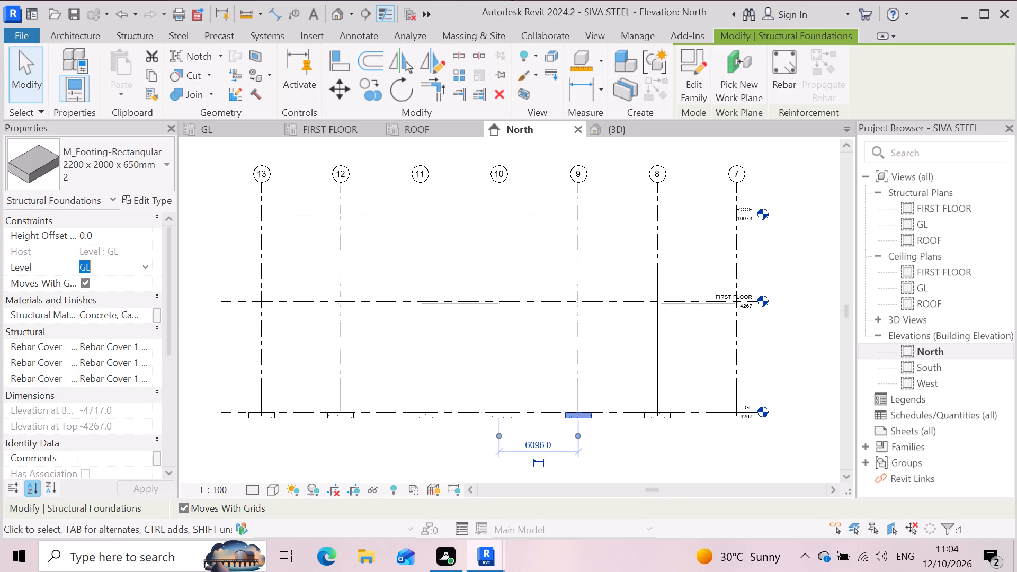
left_click(146, 269)
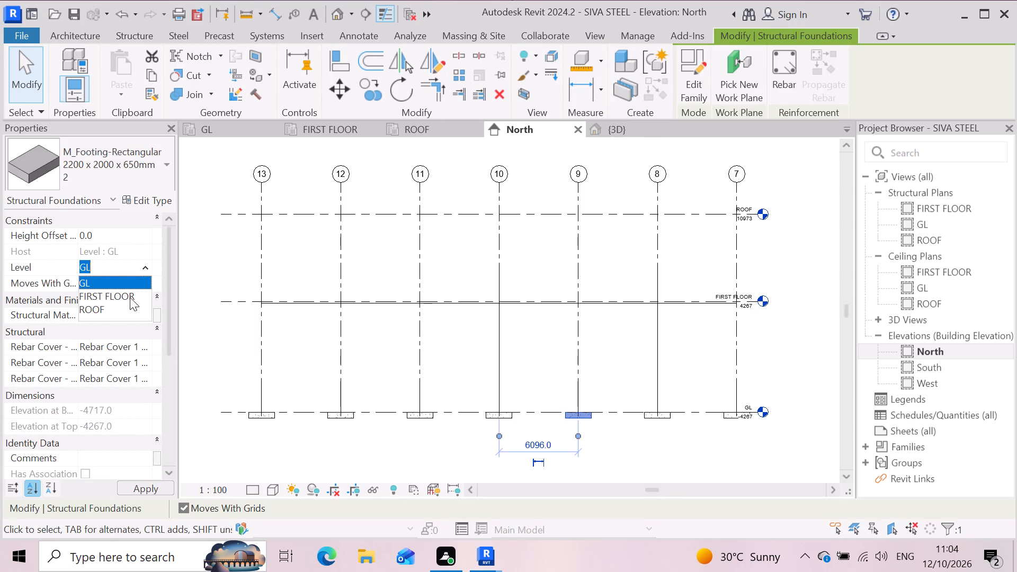
left_click(124, 300)
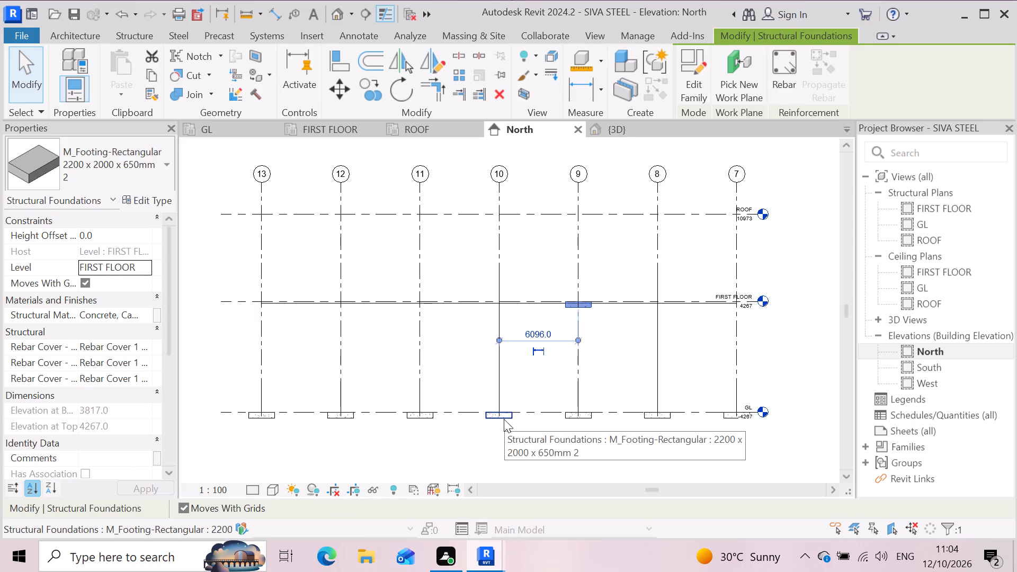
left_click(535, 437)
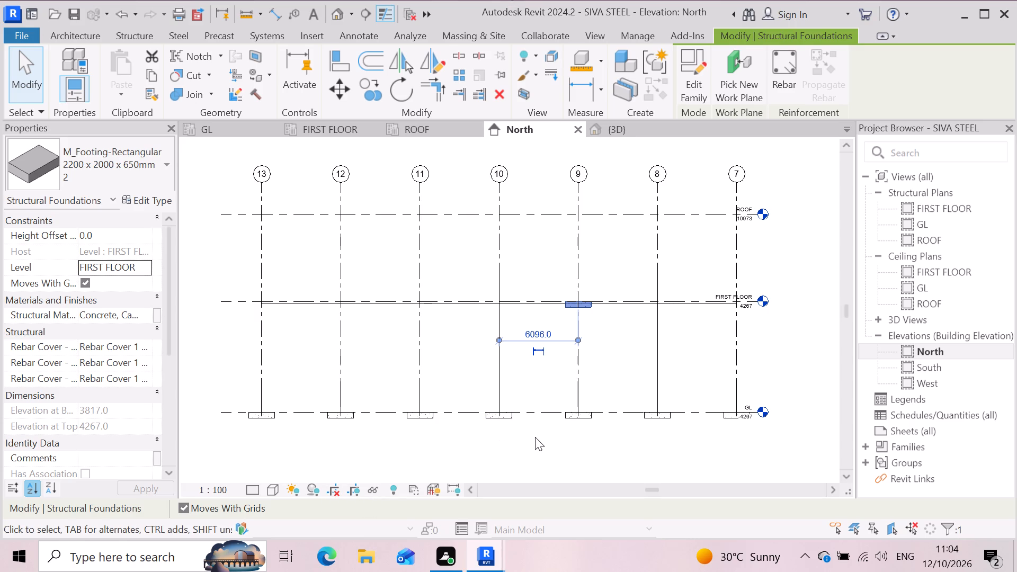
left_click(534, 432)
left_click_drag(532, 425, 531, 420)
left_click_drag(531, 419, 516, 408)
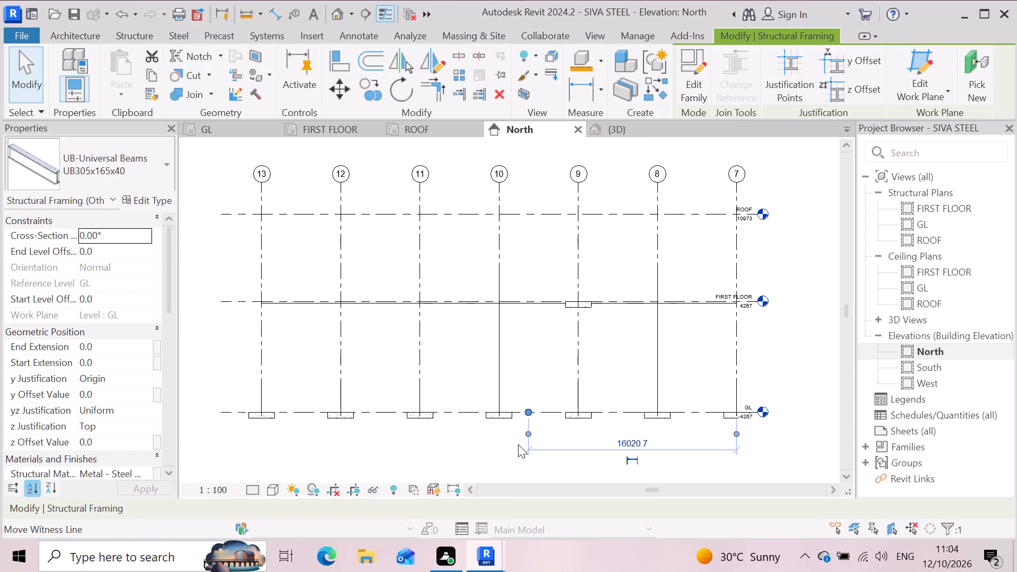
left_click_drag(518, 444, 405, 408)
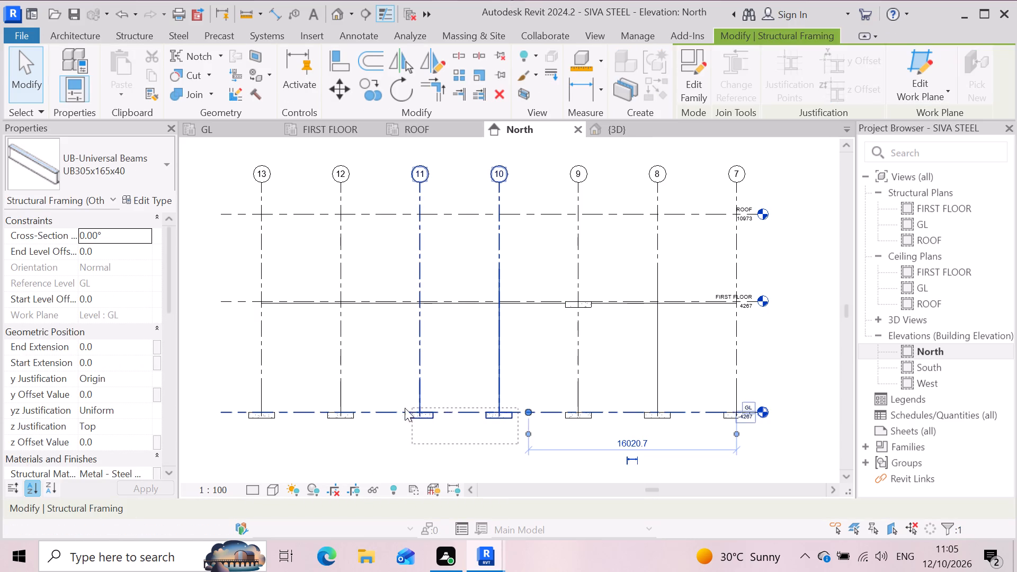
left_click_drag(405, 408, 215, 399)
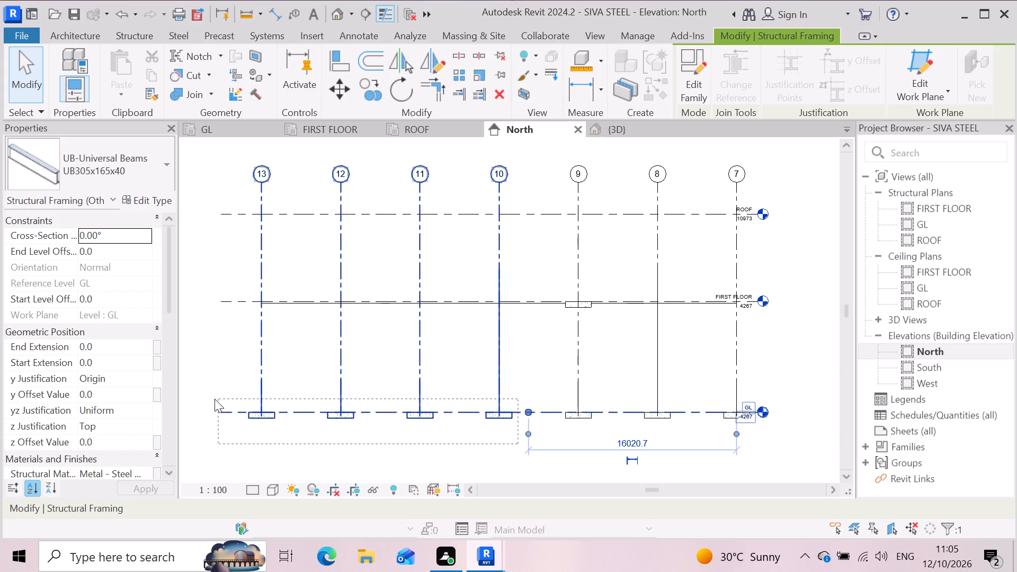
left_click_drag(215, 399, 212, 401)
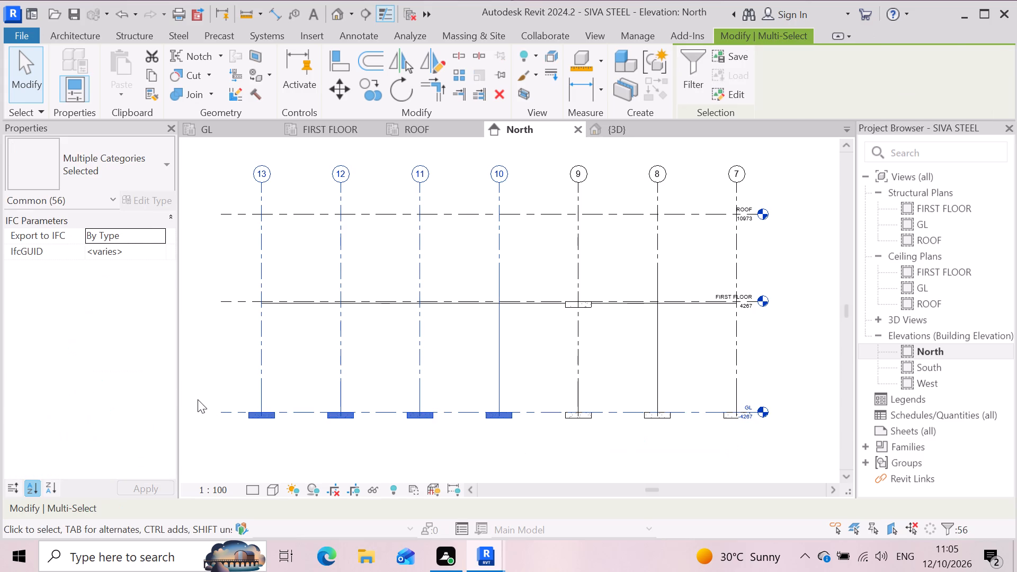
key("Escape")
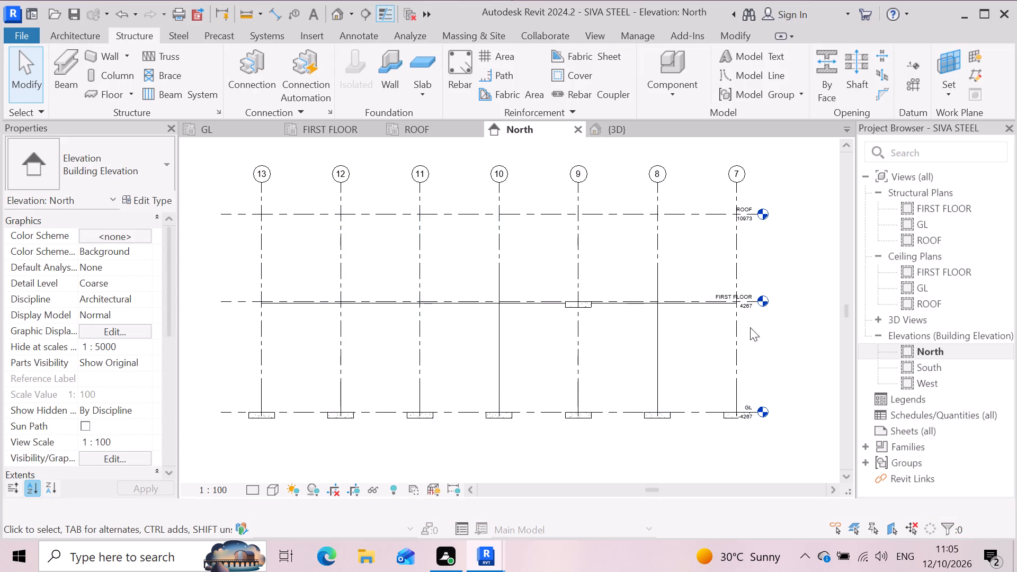
Examine the 3D model around grids 8 to 10, comparing the relocated footing with the columns and remaining footings.
left_click(638, 130)
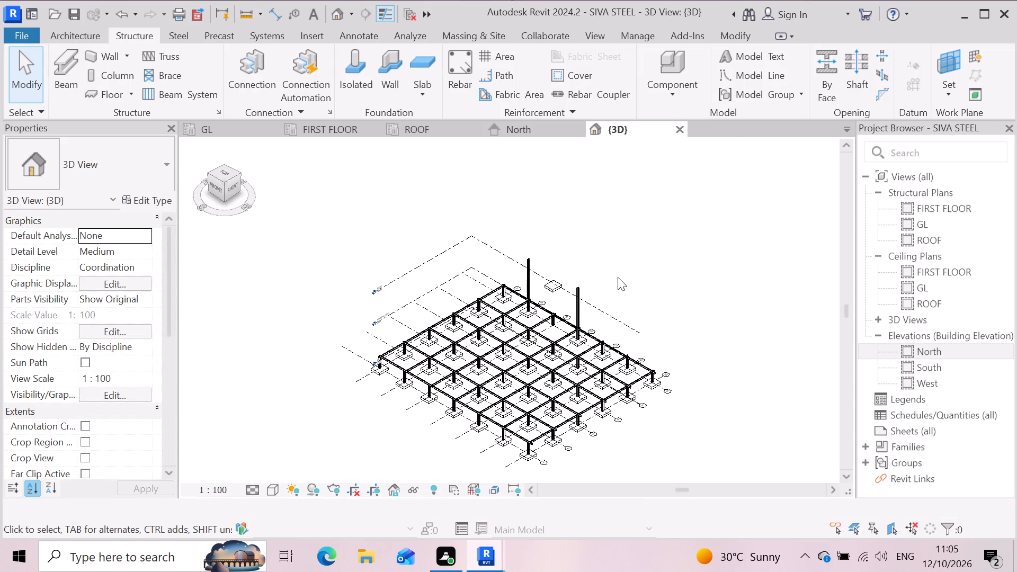
scroll(610, 350, "up", 6)
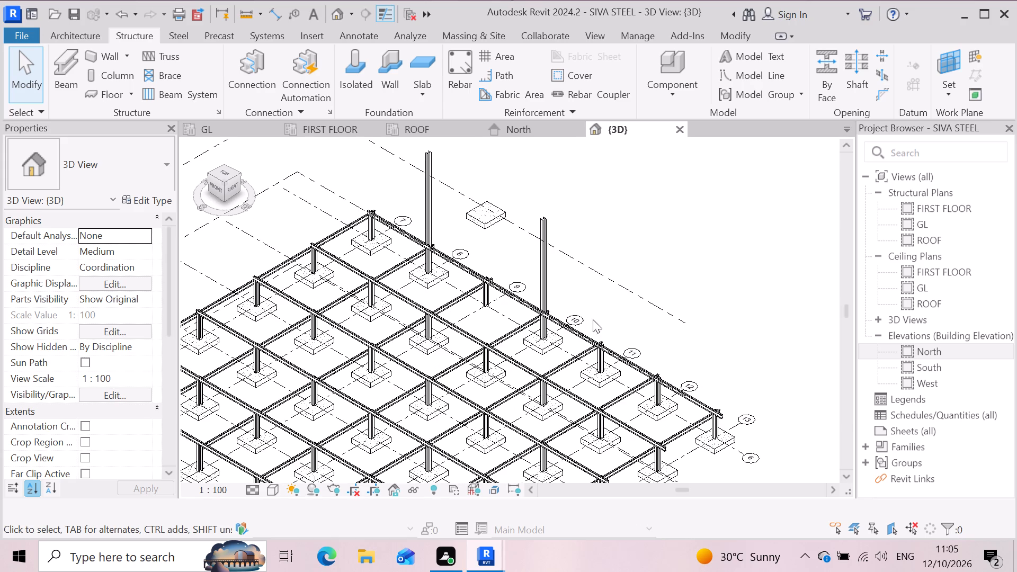
scroll(543, 303, "up", 3)
scroll(513, 319, "down", 2)
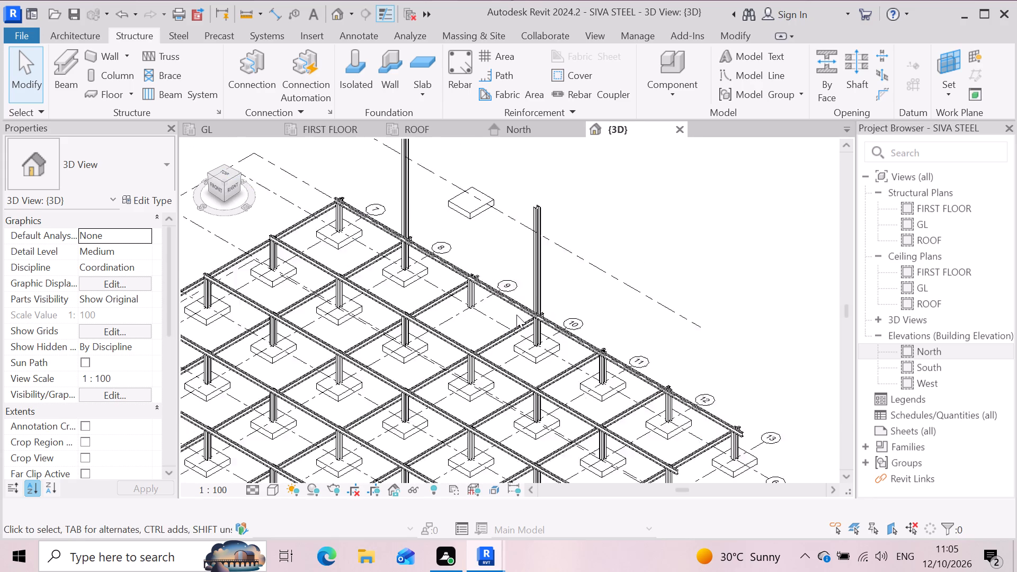
scroll(516, 315, "down", 9)
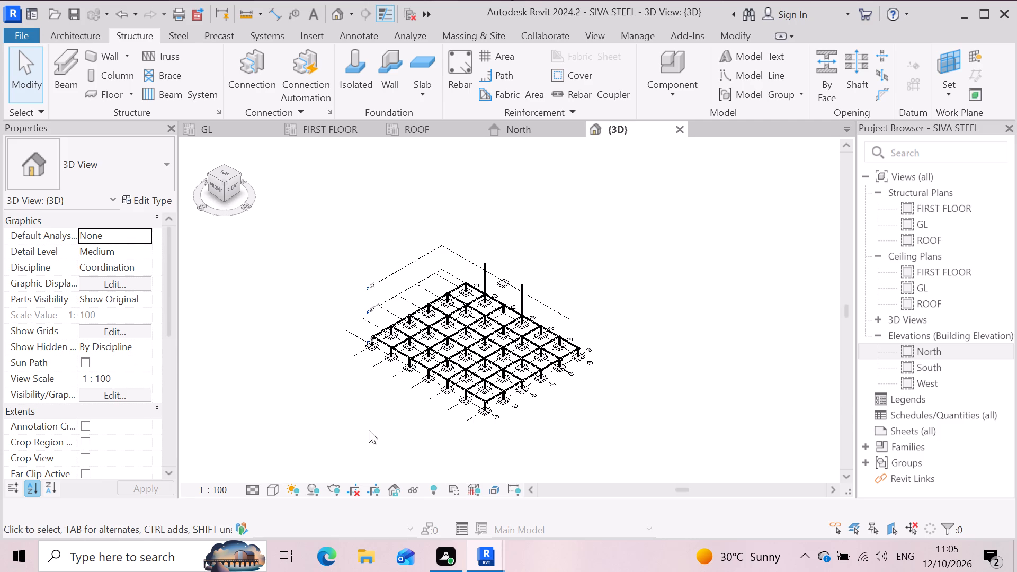
Reopen the North elevation view.
double_click(966, 357)
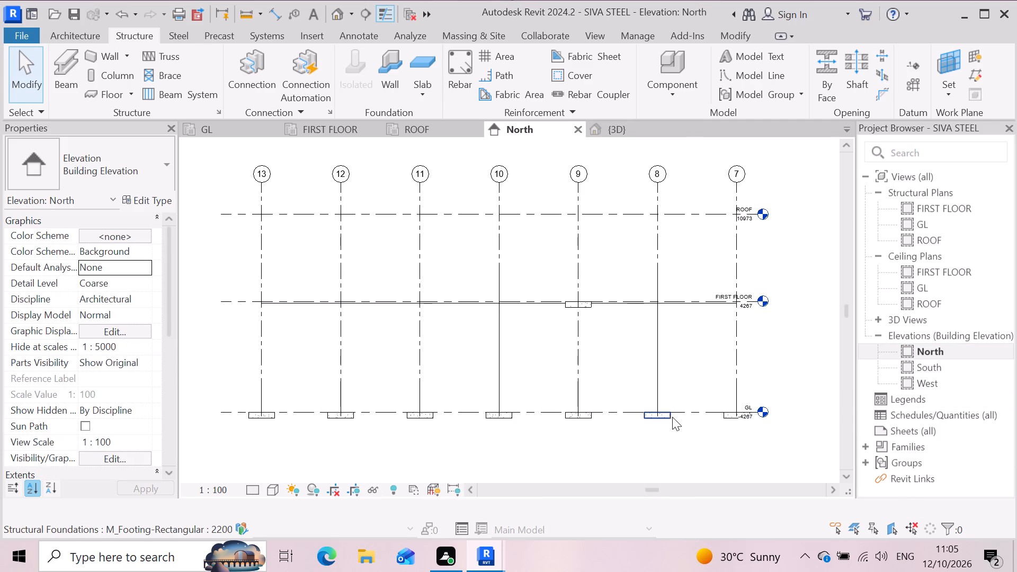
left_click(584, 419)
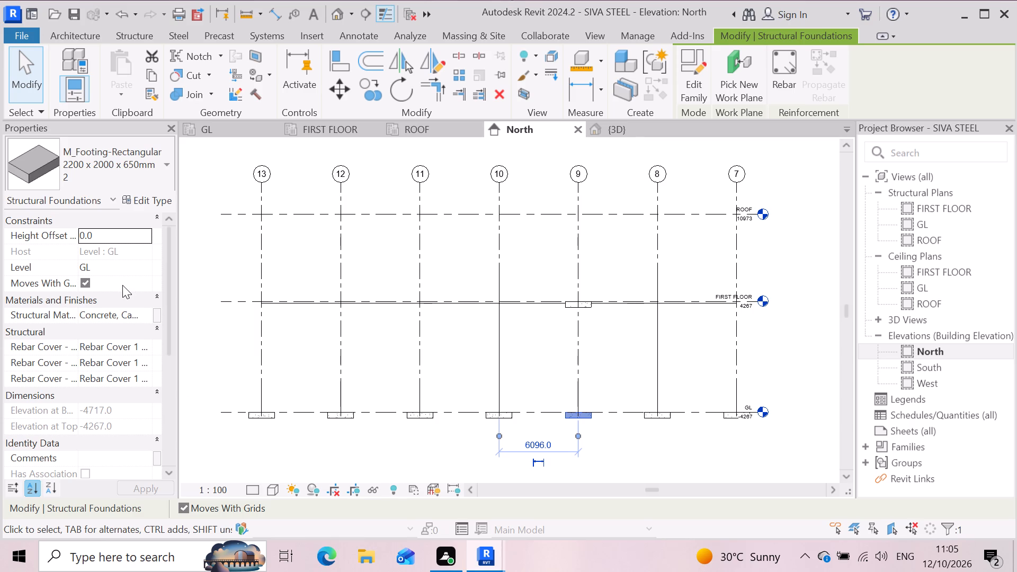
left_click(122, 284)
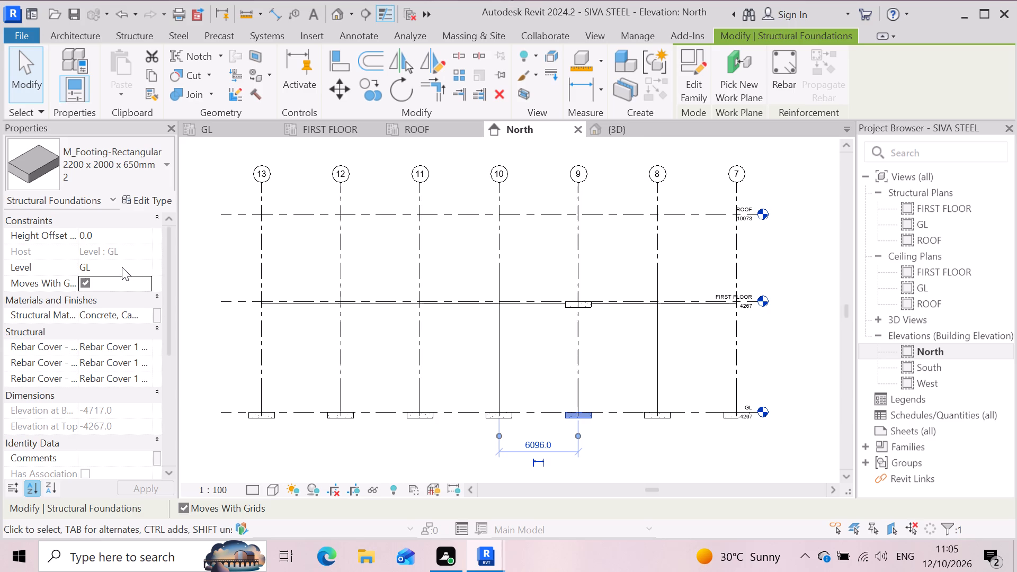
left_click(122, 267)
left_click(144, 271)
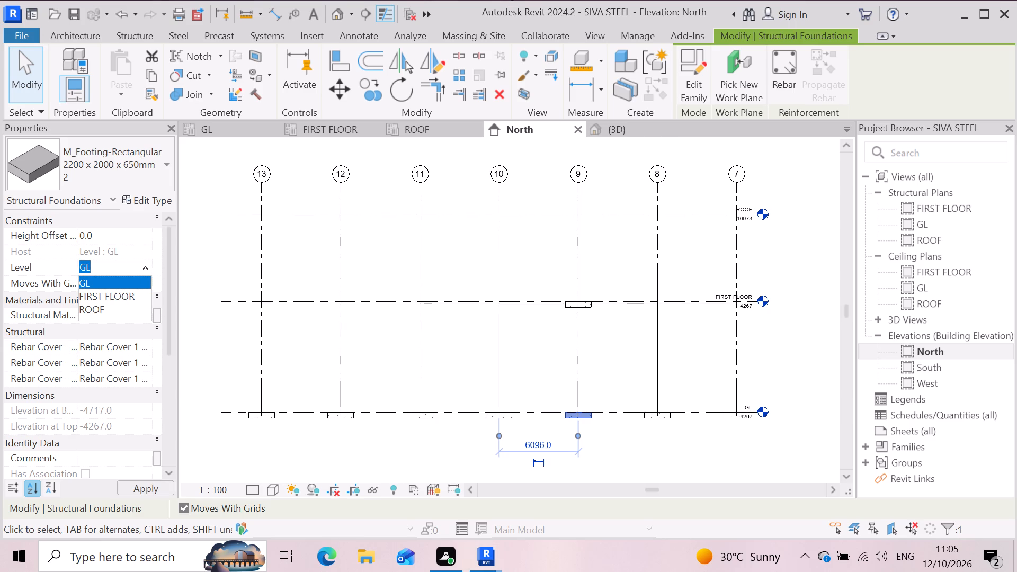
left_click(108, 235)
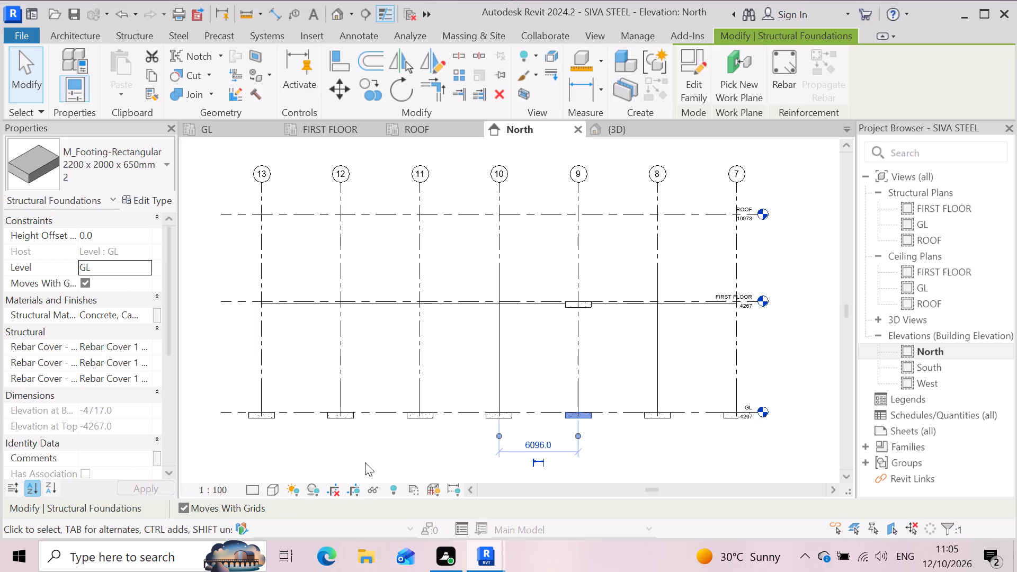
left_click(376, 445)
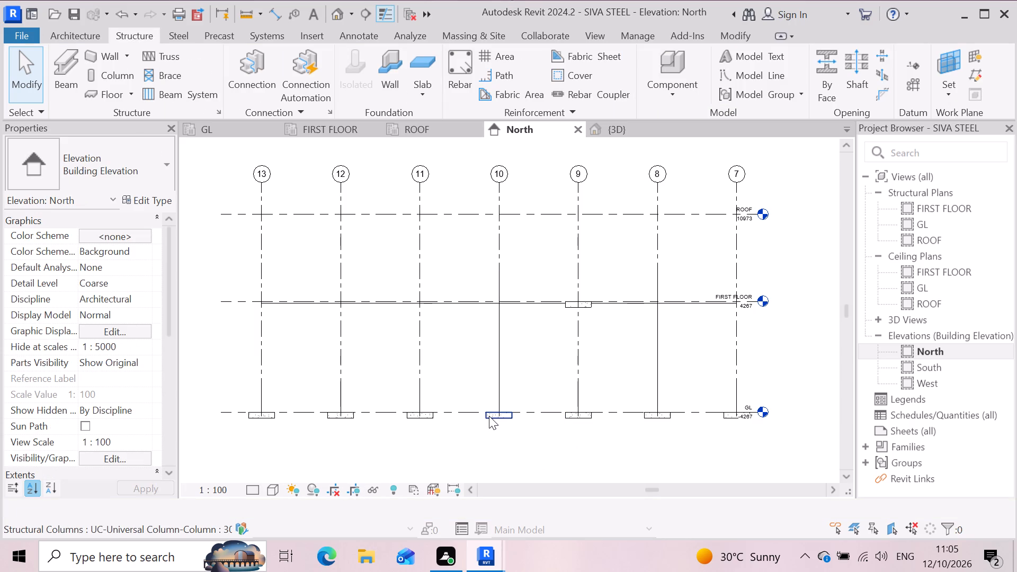
Set the Level of the 2200 x 2000 x 650mm rectangular footing at grid 10 to FIRST FLOOR.
left_click(493, 412)
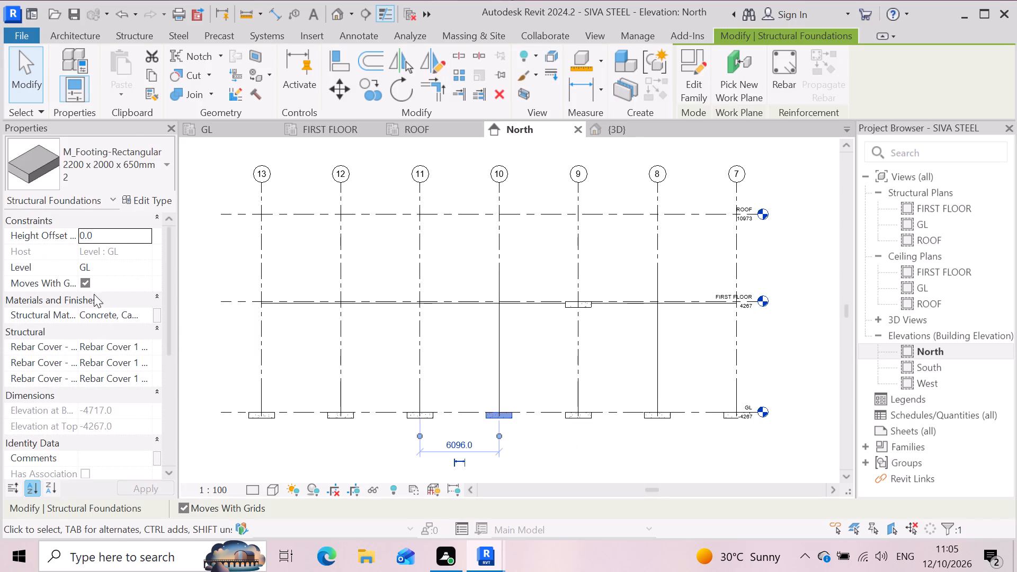
left_click(126, 239)
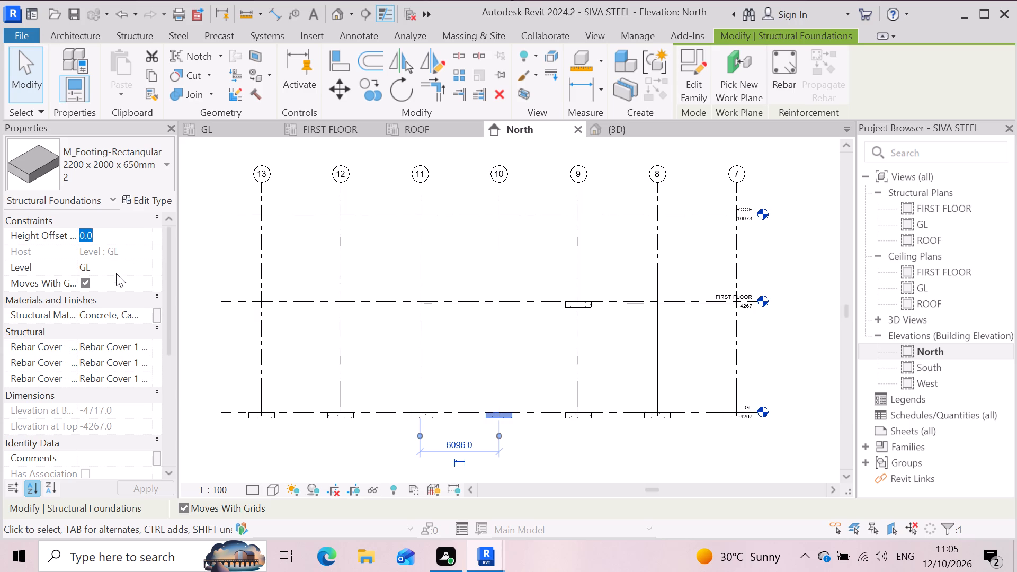
left_click(136, 256)
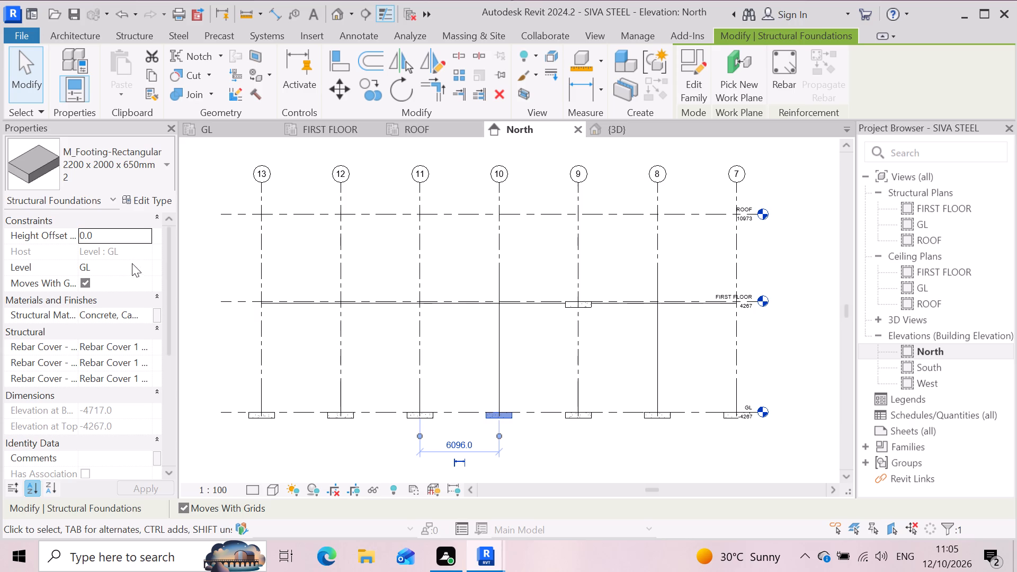
left_click(127, 269)
left_click(141, 270)
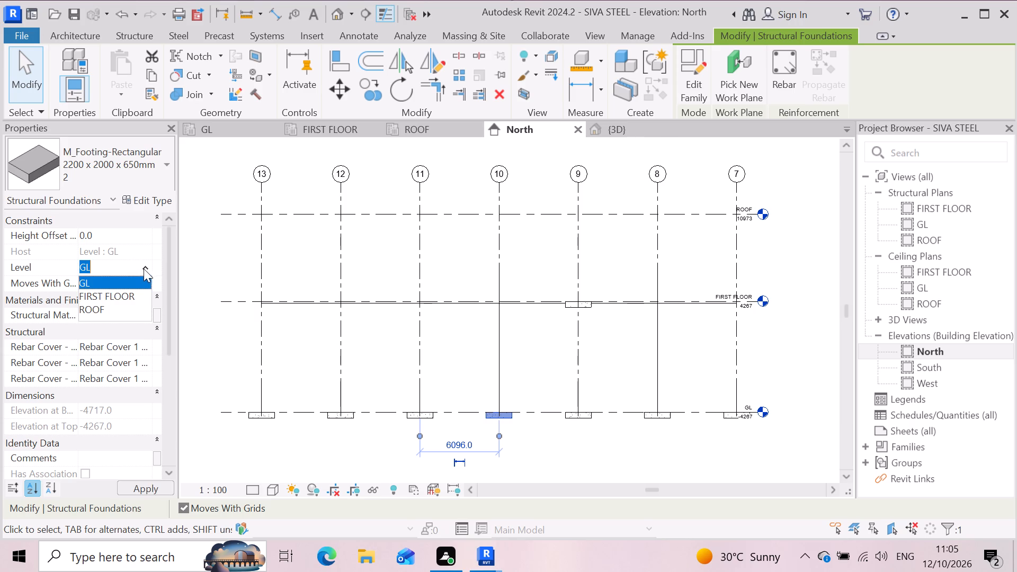
left_click(131, 293)
scroll(108, 353, "down", 1)
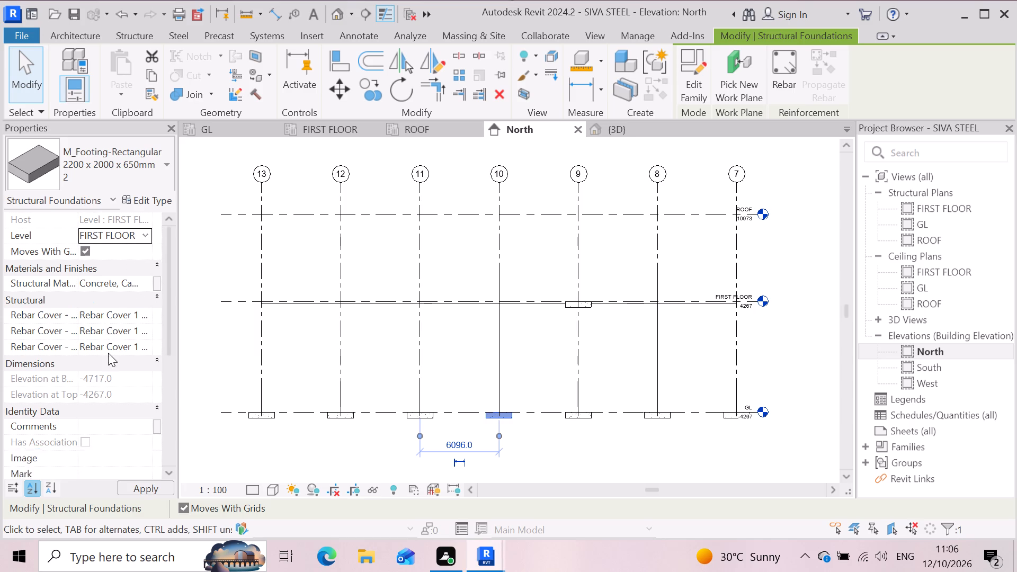
scroll(108, 353, "down", 6)
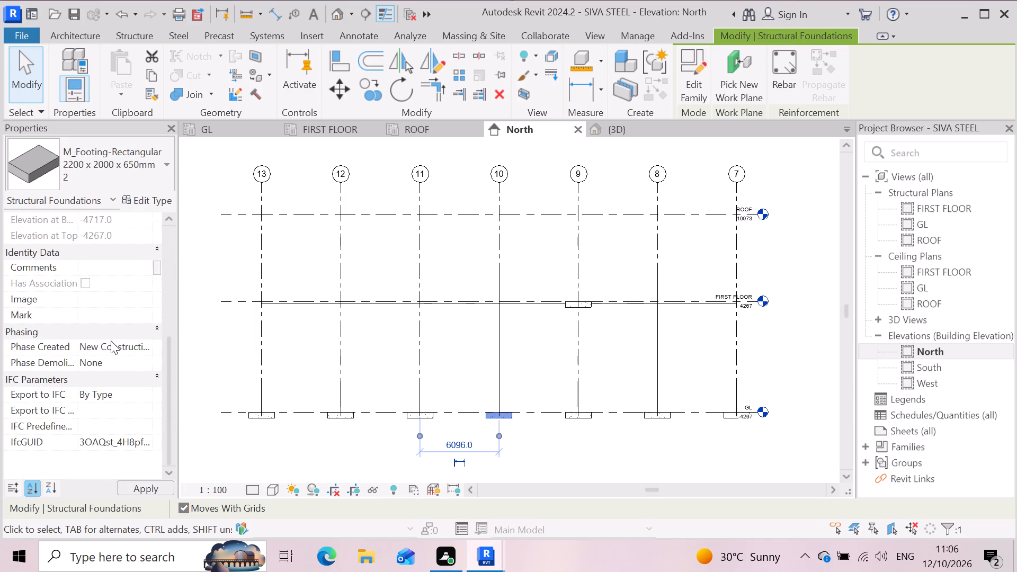
scroll(111, 341, "up", 8)
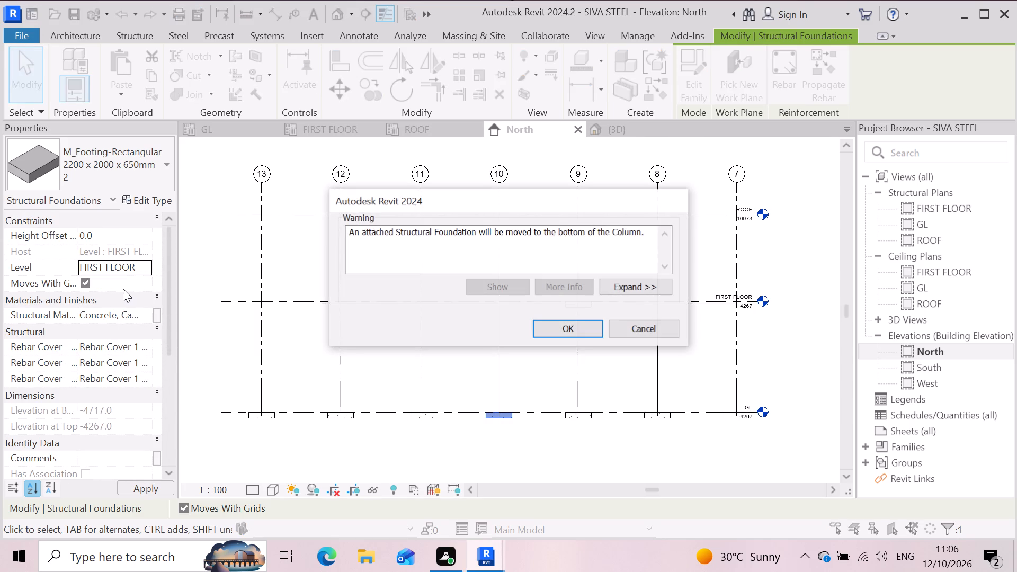
left_click(545, 329)
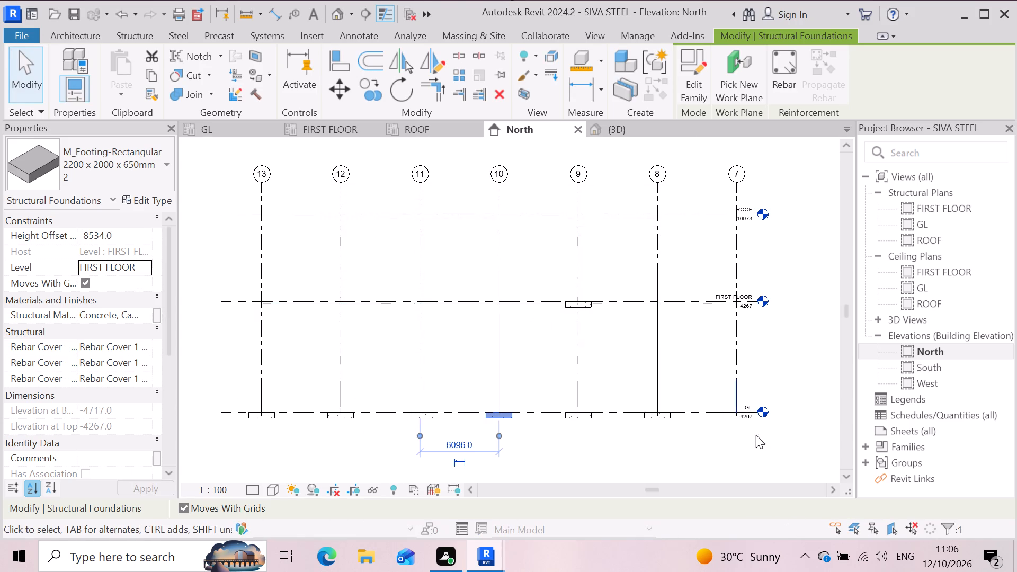
Examine the 3D model around grids 9 to 11, checking the column bases, footings and edge beam.
left_click(622, 124)
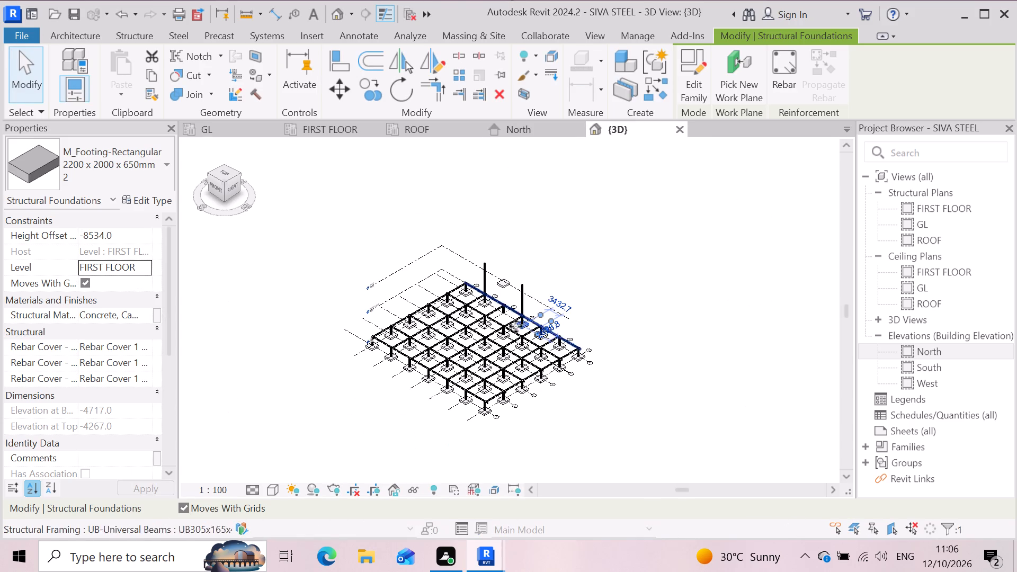
scroll(519, 330, "up", 6)
left_click(746, 351)
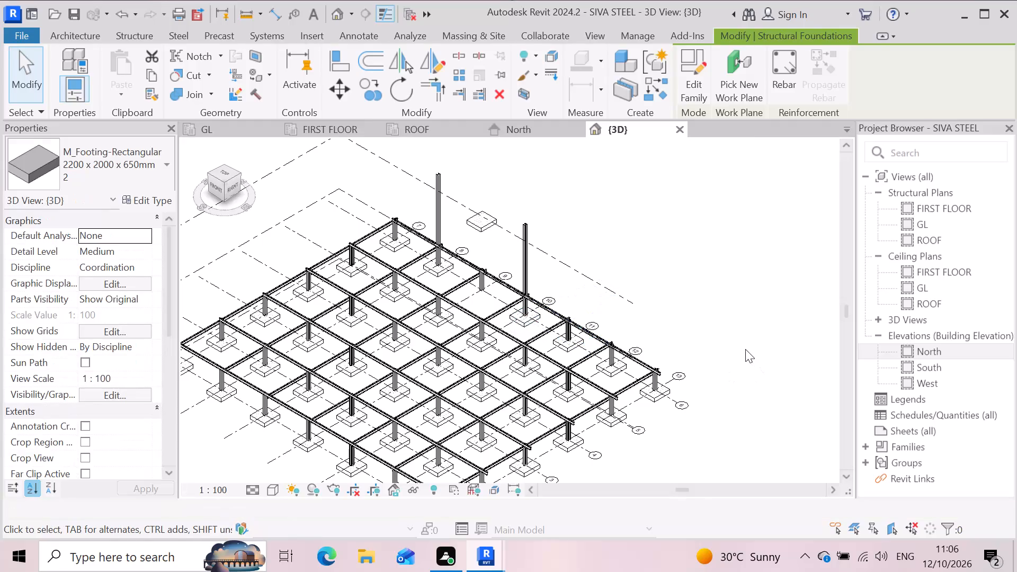
scroll(554, 336, "up", 3)
scroll(519, 285, "up", 7)
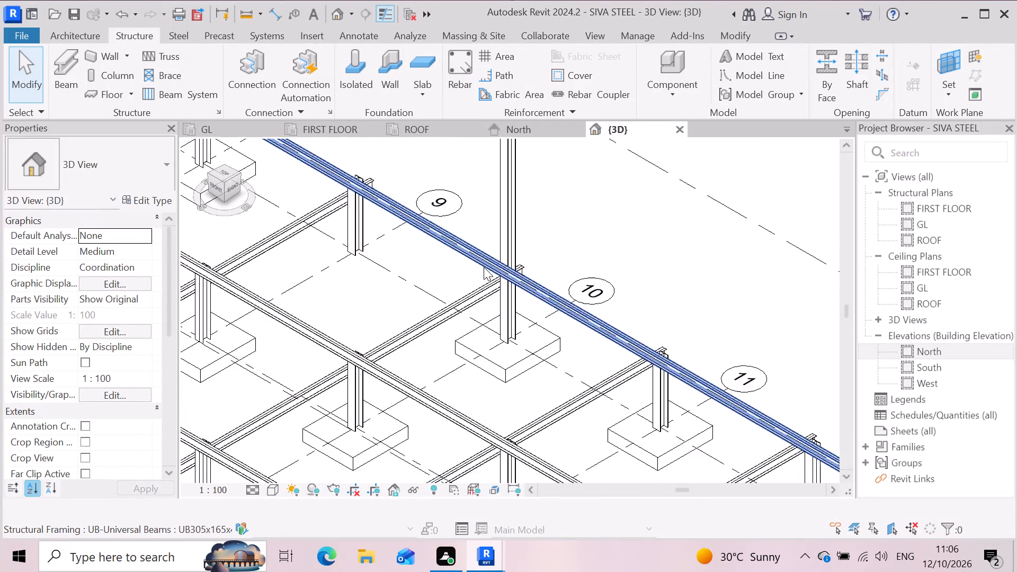
scroll(485, 258, "down", 10)
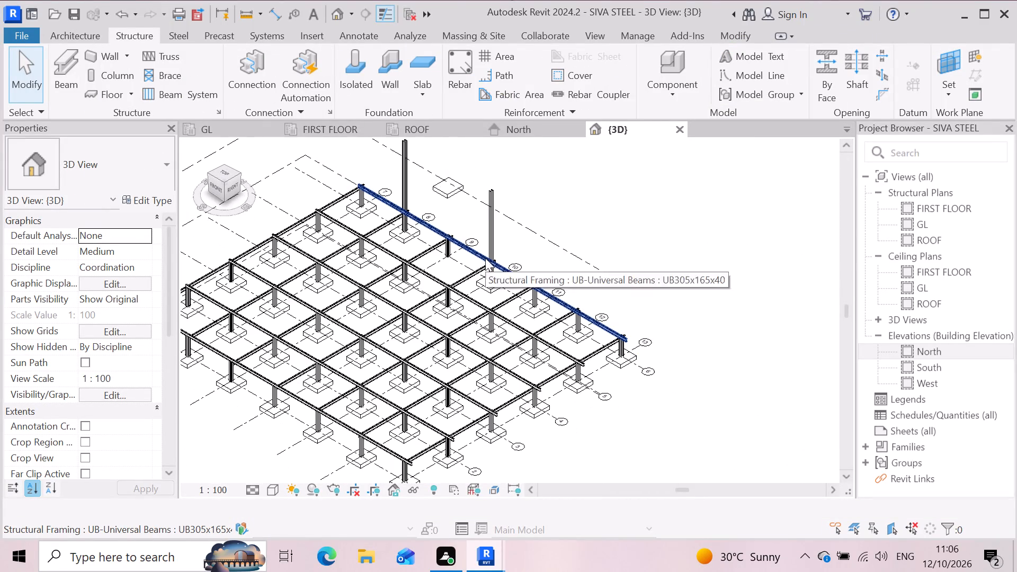
Set the Top Offset of the 305x305x97UC column at grid 10 to -6 inches.
scroll(492, 225, "up", 3)
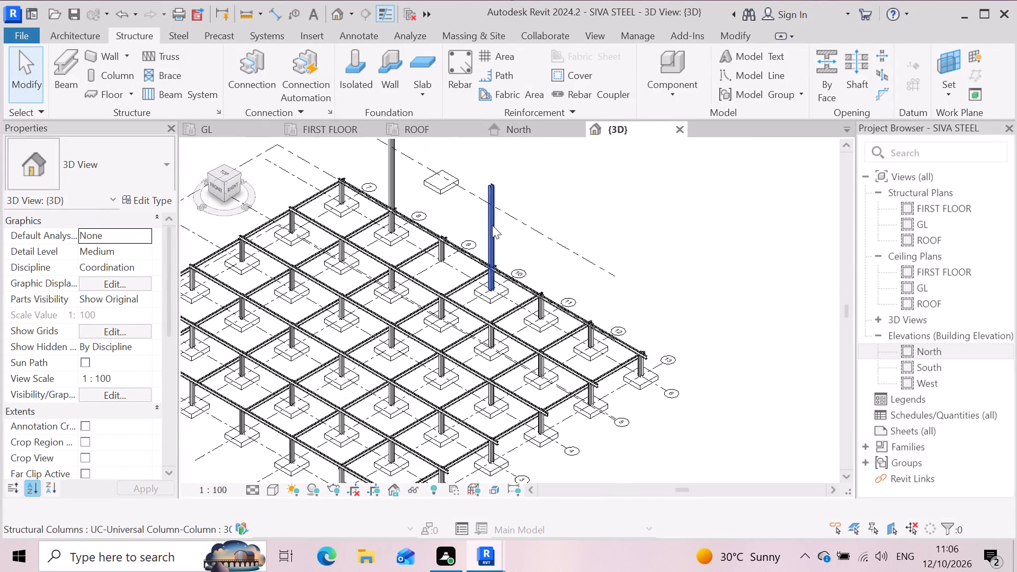
left_click(485, 234)
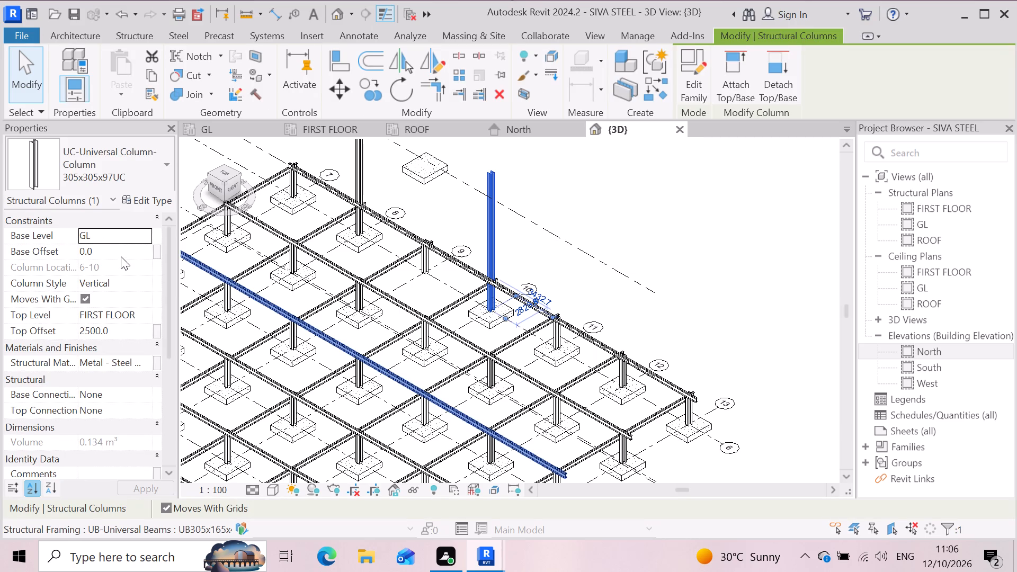
left_click(123, 334)
key("BackSpace")
type("-6")
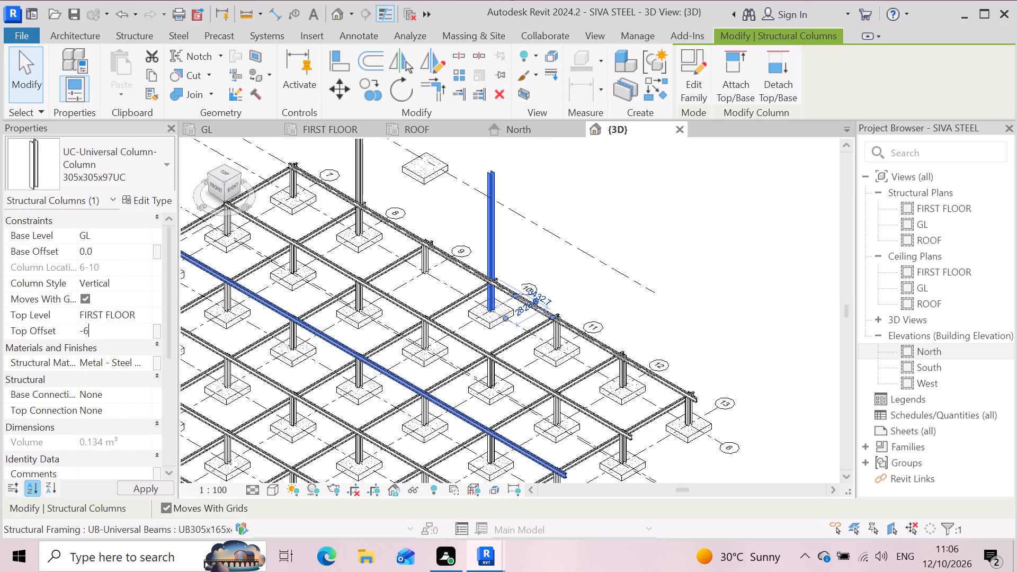
key("shift+quotedbl")
key("Return")
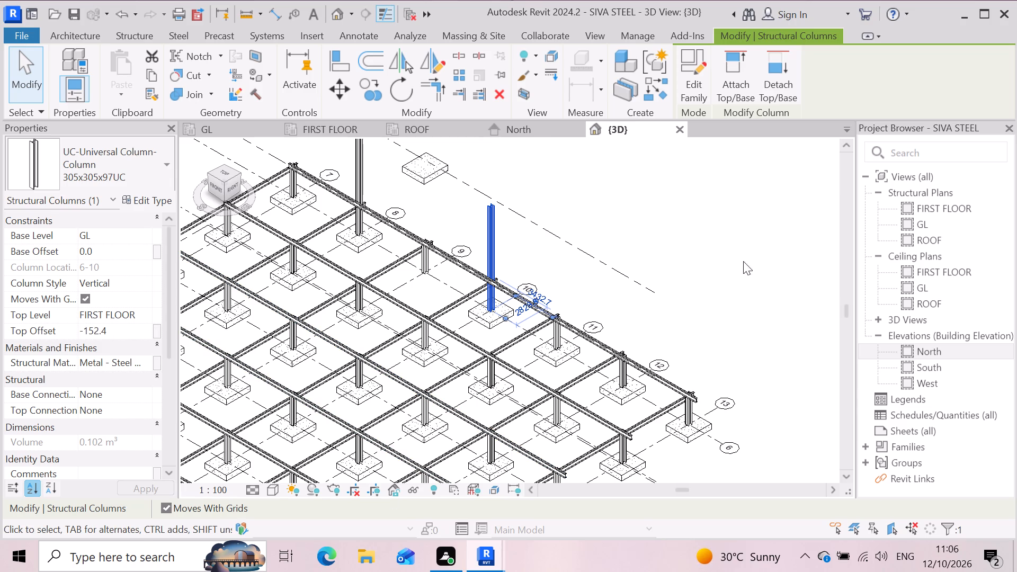
Move the raised 2200 x 2000 x 650mm rectangular footing about 5096 mm toward the top of the grid 10 column.
scroll(730, 286, "down", 2)
scroll(661, 257, "up", 3)
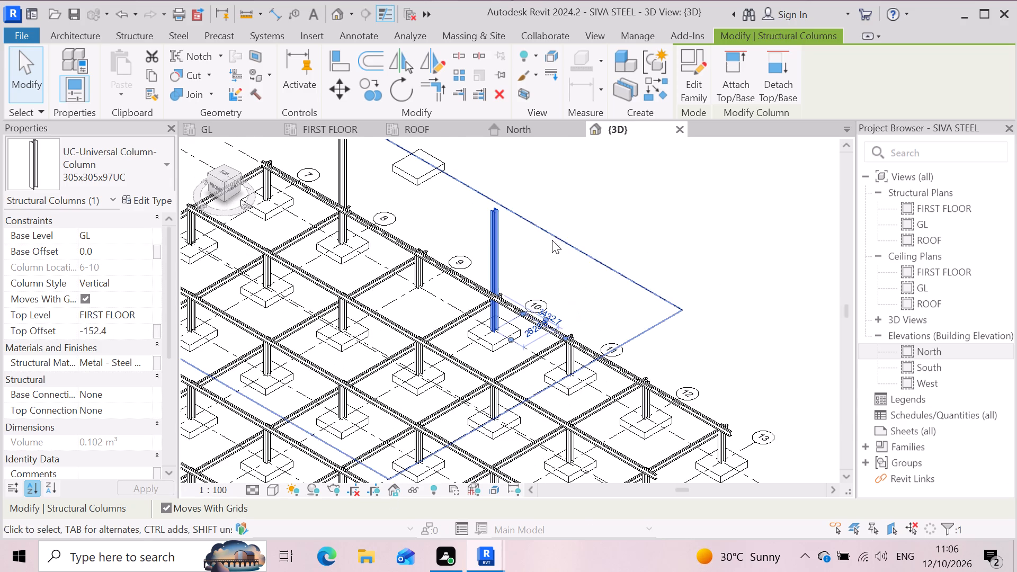
scroll(550, 239, "up", 3)
scroll(524, 233, "down", 3)
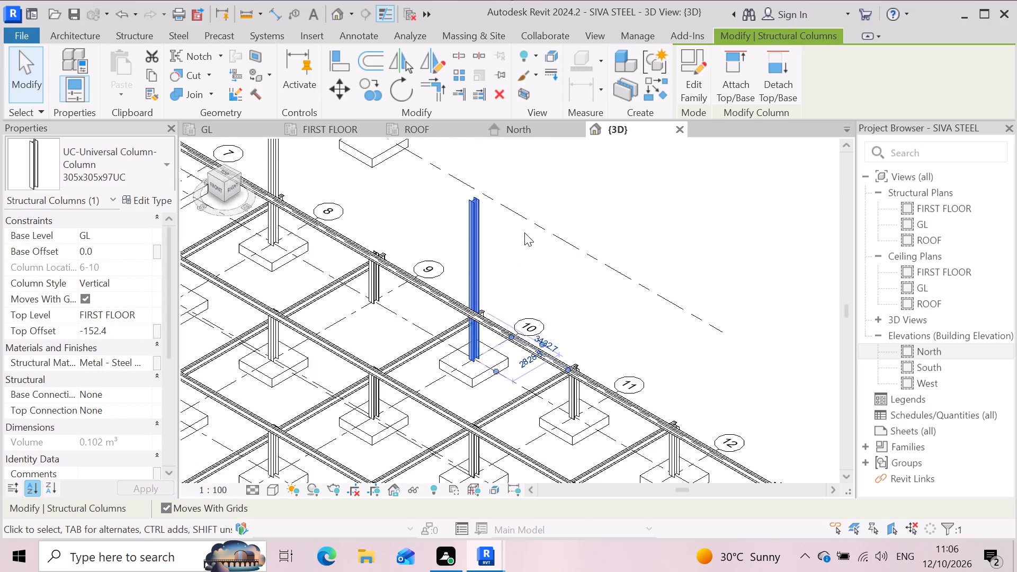
scroll(524, 233, "down", 4)
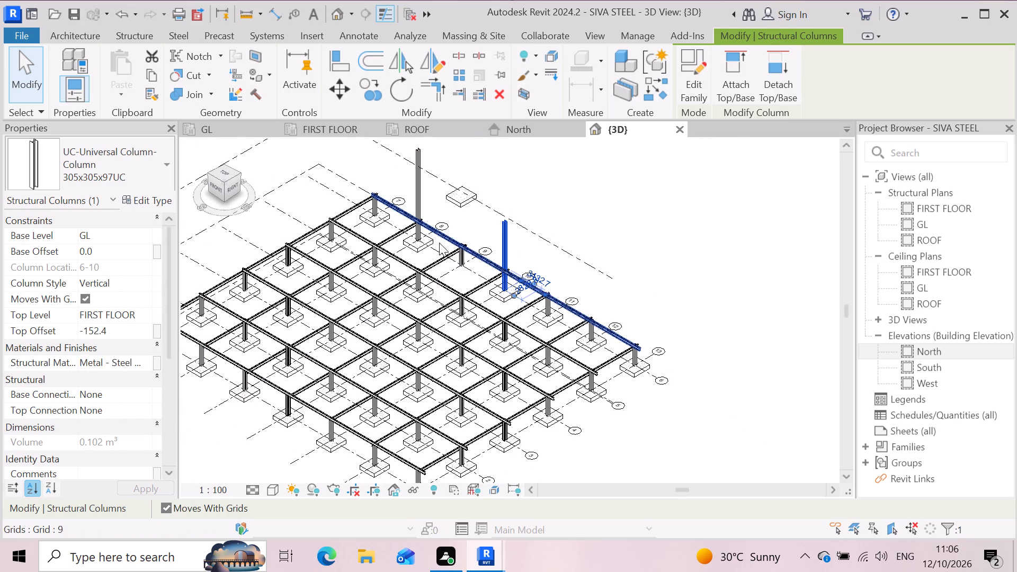
scroll(450, 202, "up", 5)
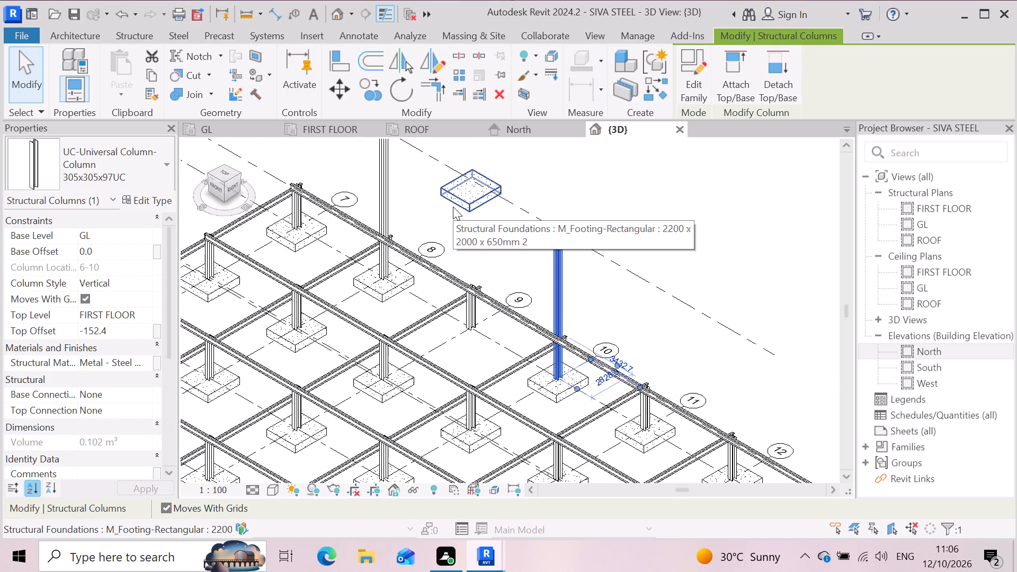
left_click(480, 198)
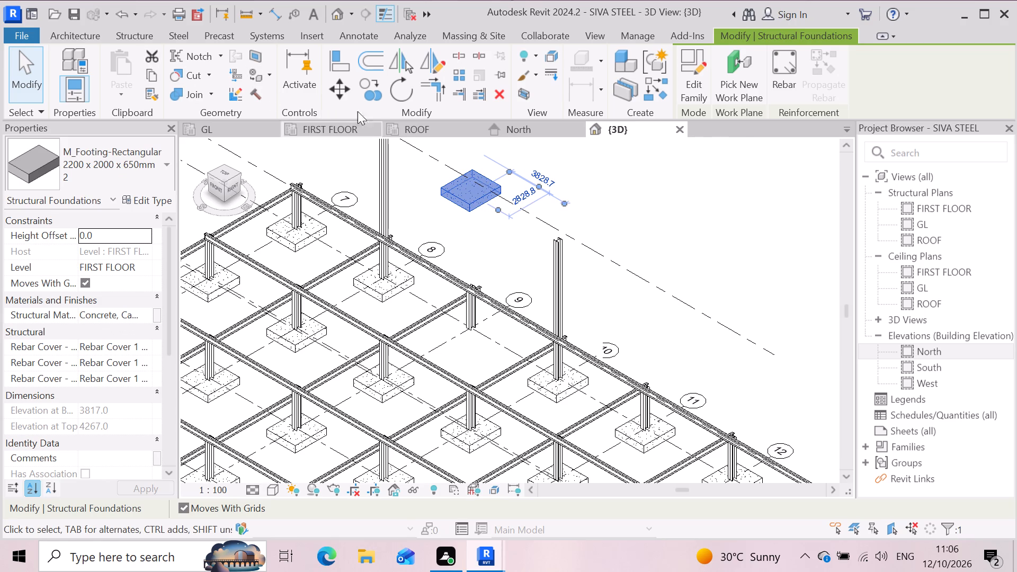
left_click(342, 86)
left_click(468, 208)
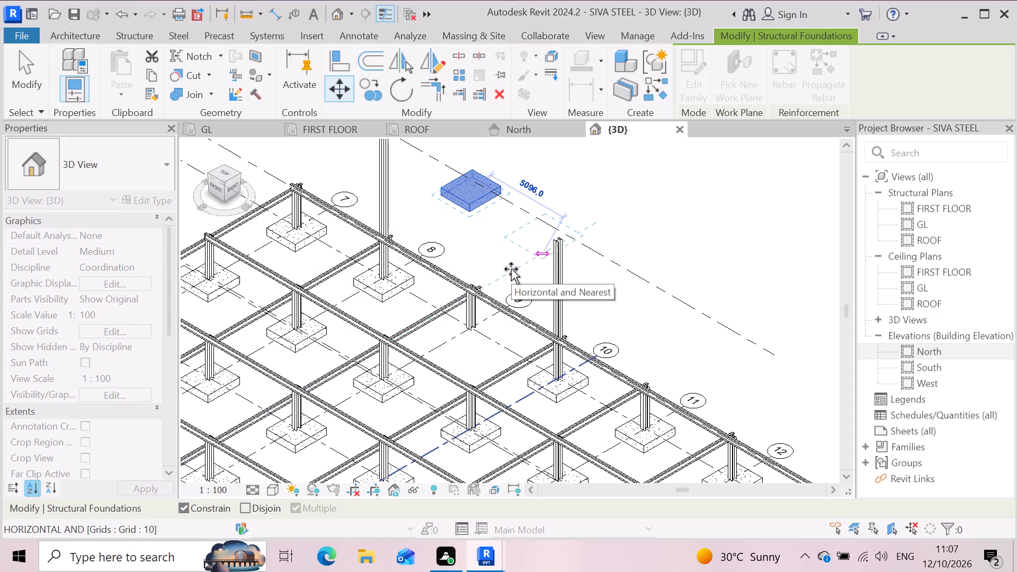
left_click(511, 269)
left_click(532, 246)
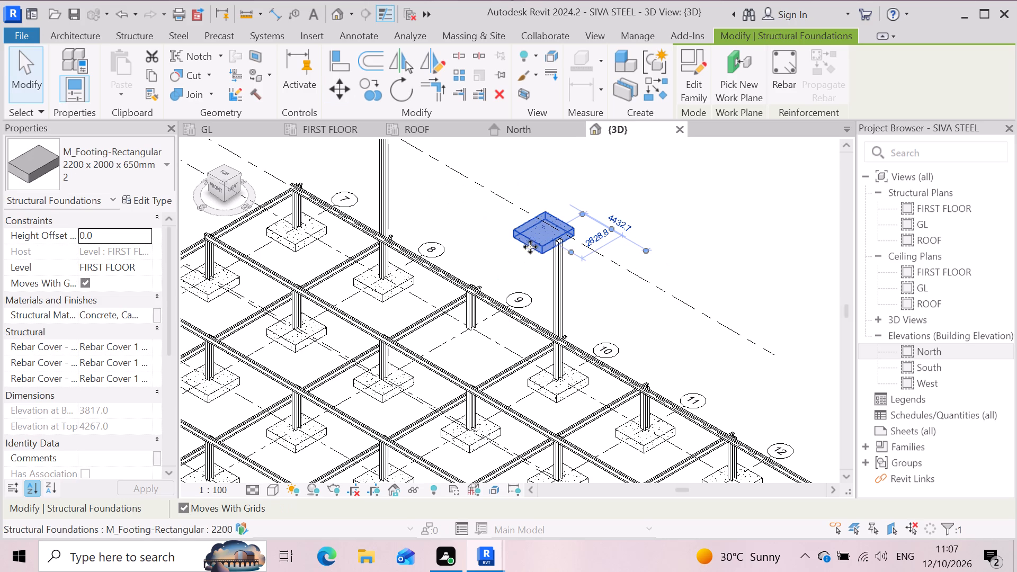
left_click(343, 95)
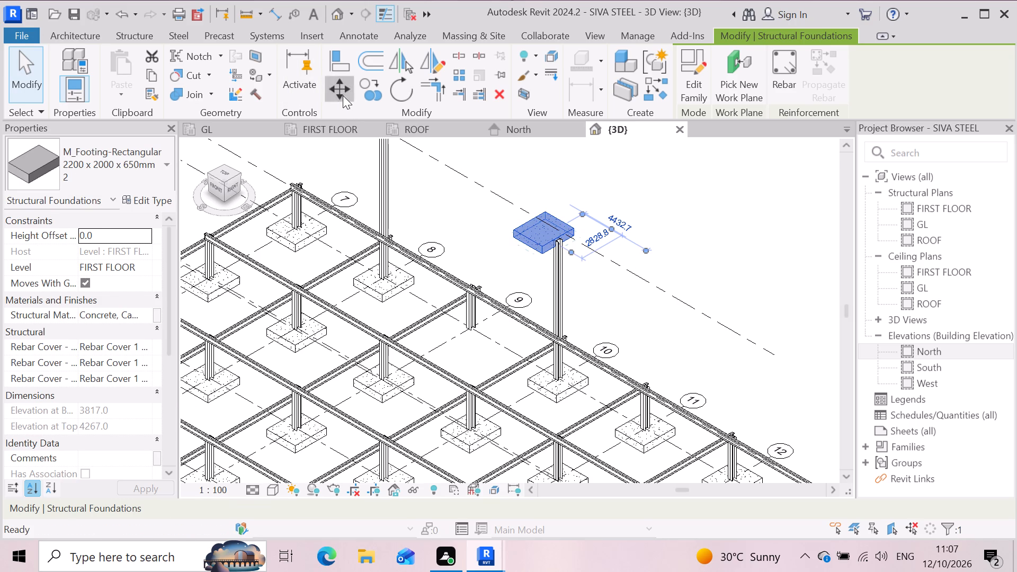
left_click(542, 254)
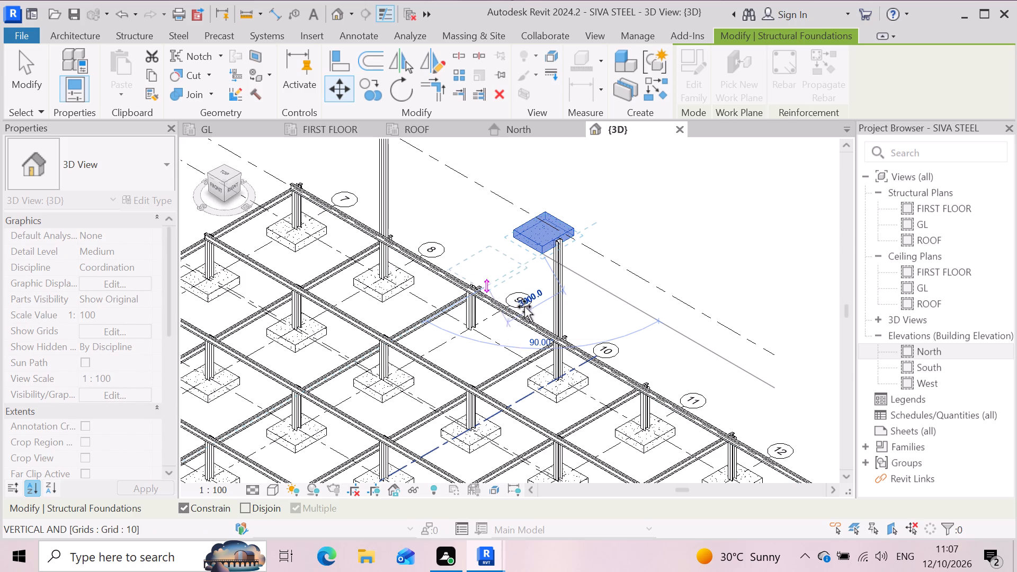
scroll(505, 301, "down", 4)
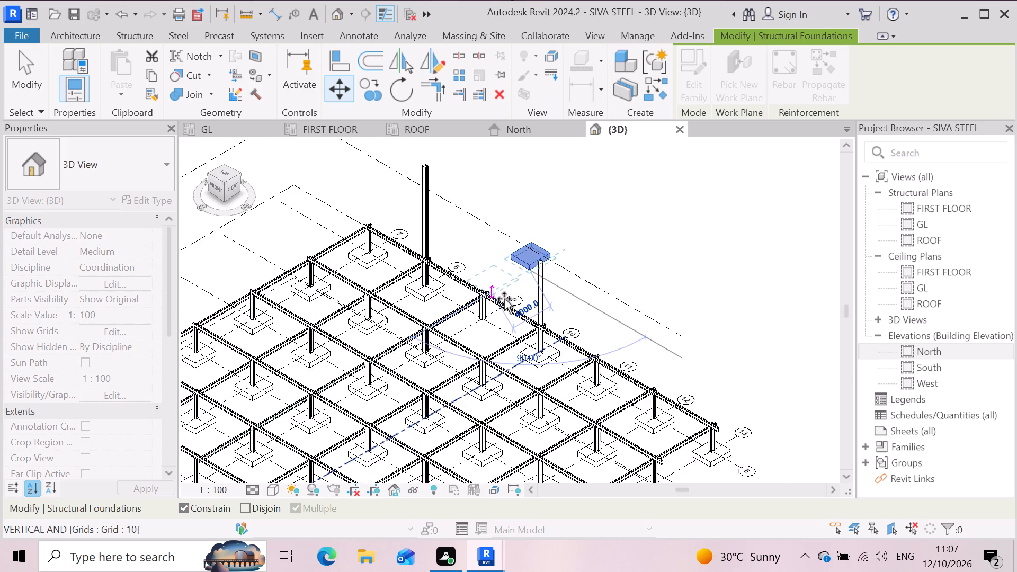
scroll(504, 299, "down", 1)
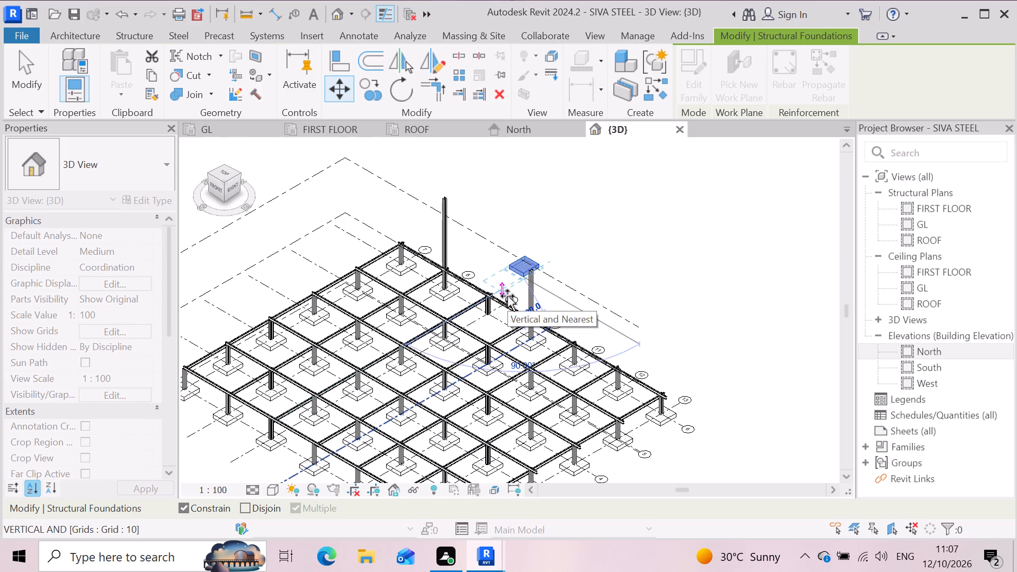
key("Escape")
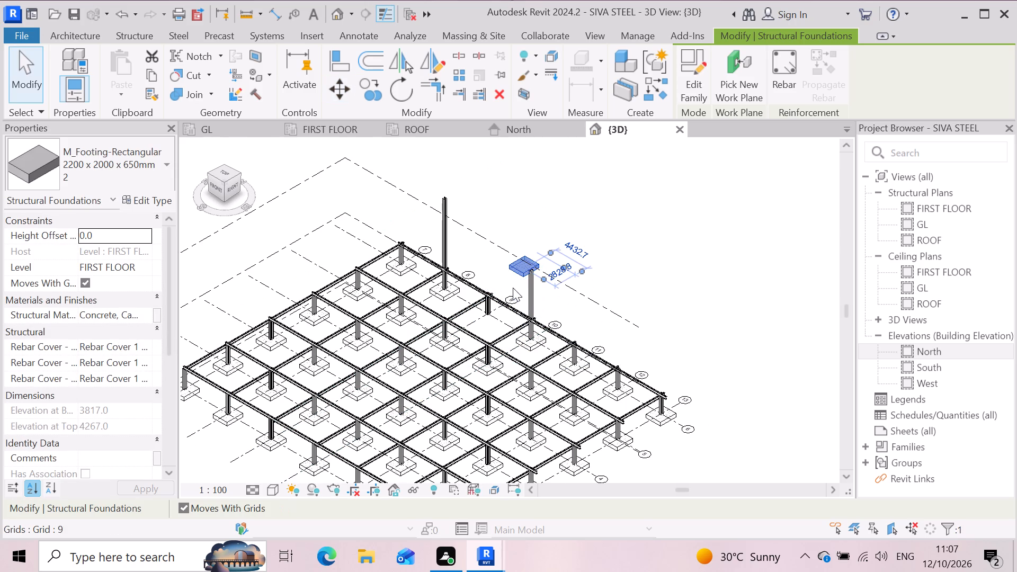
Examine the raised footing's position relative to the grid 10 column and the edge beam in 3D.
scroll(514, 305, "up", 2)
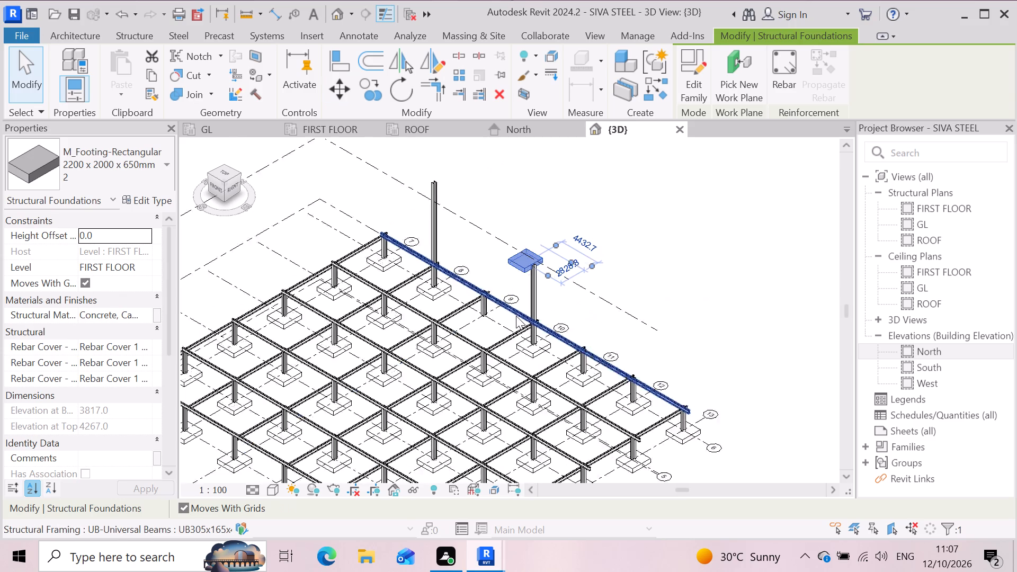
scroll(516, 316, "up", 10)
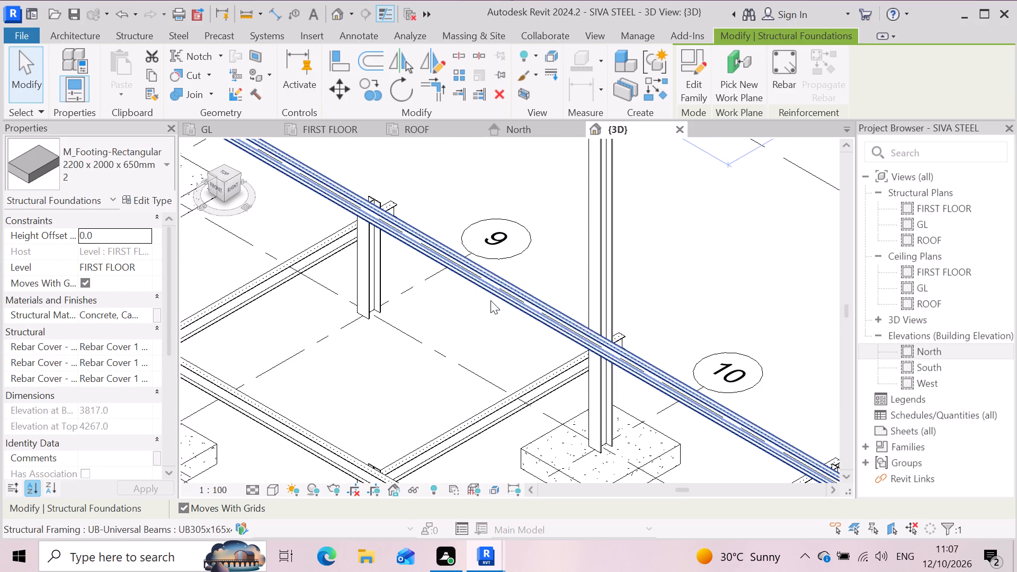
scroll(404, 279, "down", 10)
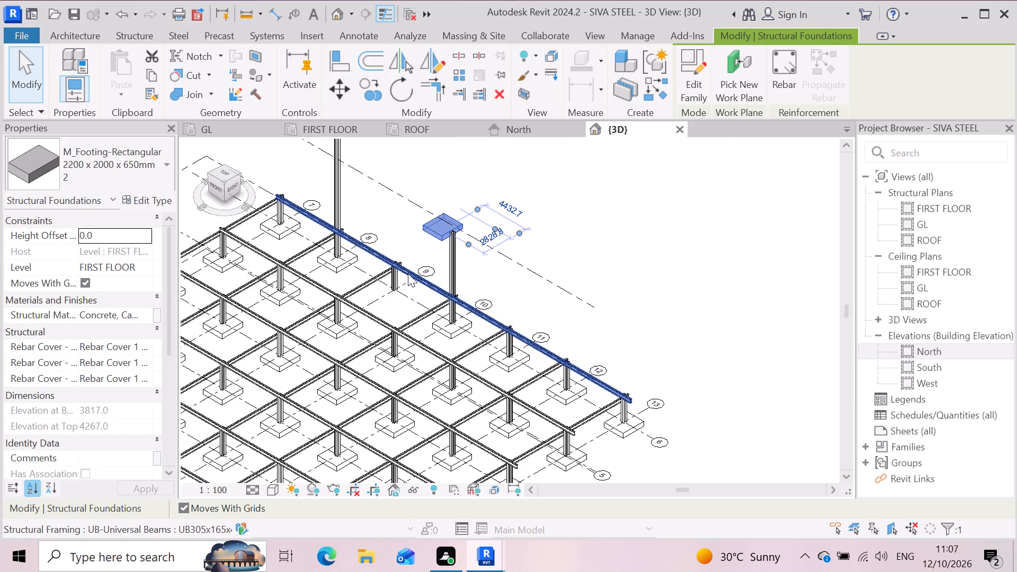
scroll(408, 273, "down", 3)
scroll(411, 271, "up", 5)
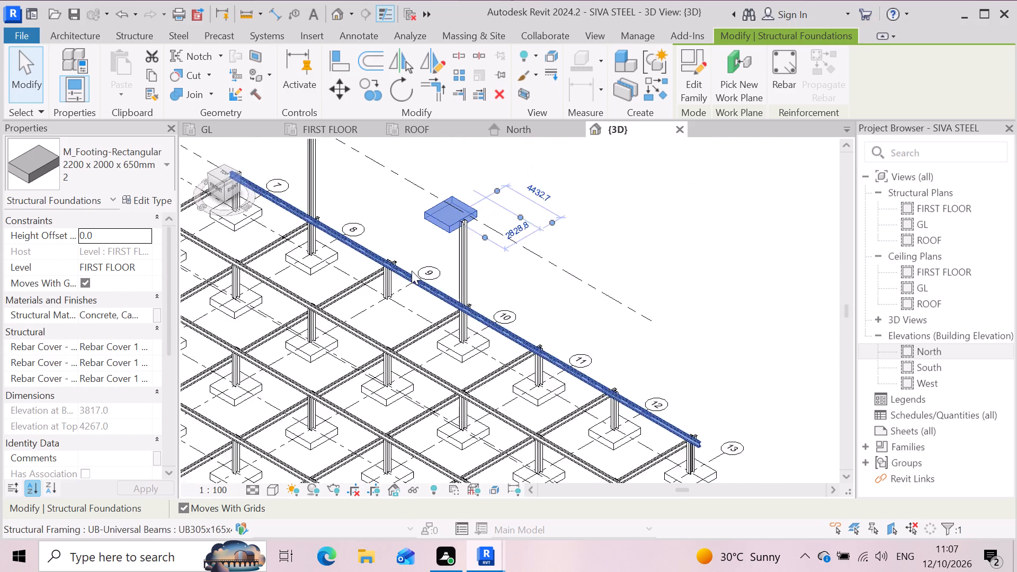
scroll(412, 271, "up", 4)
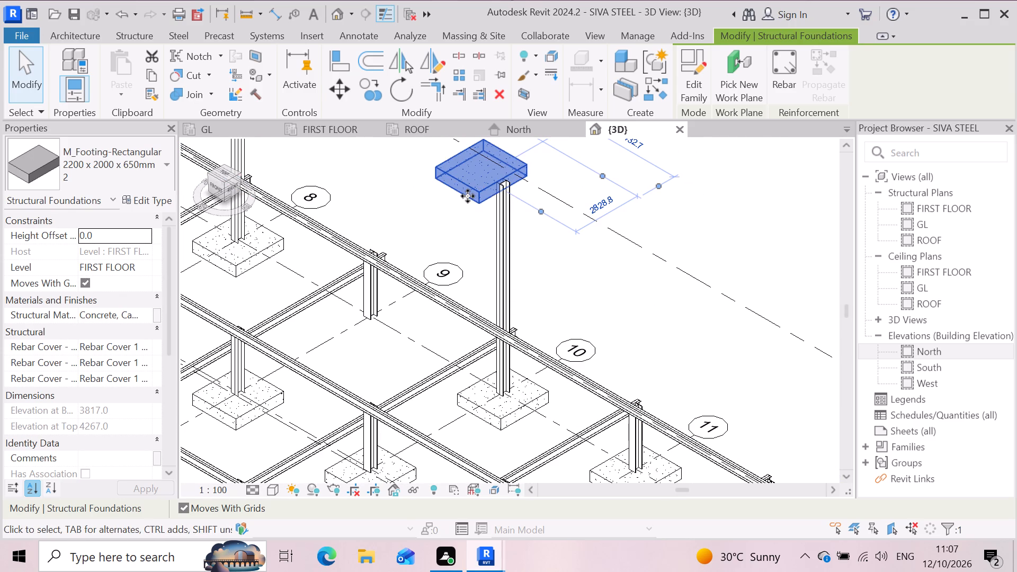
left_click(475, 193)
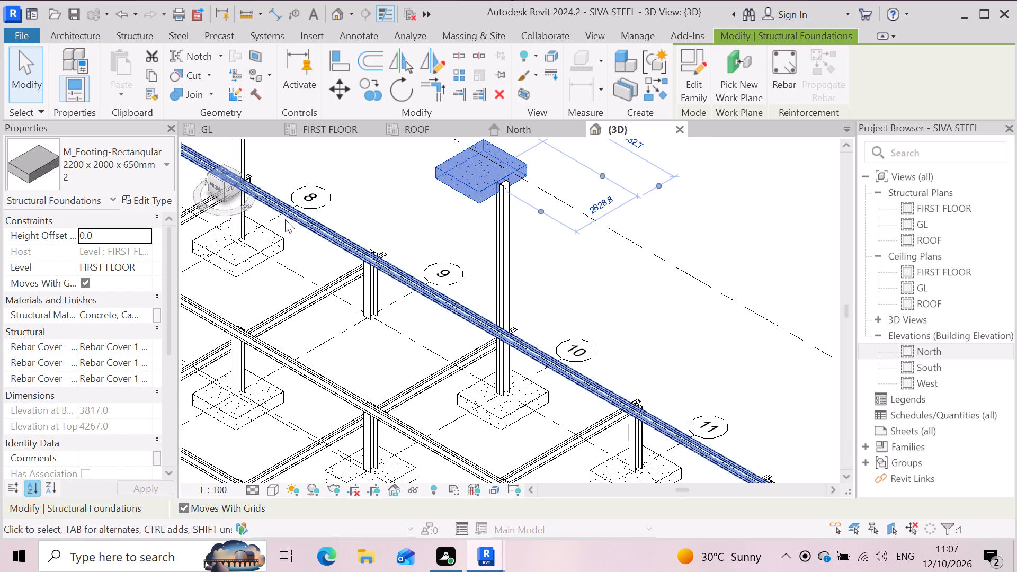
scroll(372, 244, "down", 8)
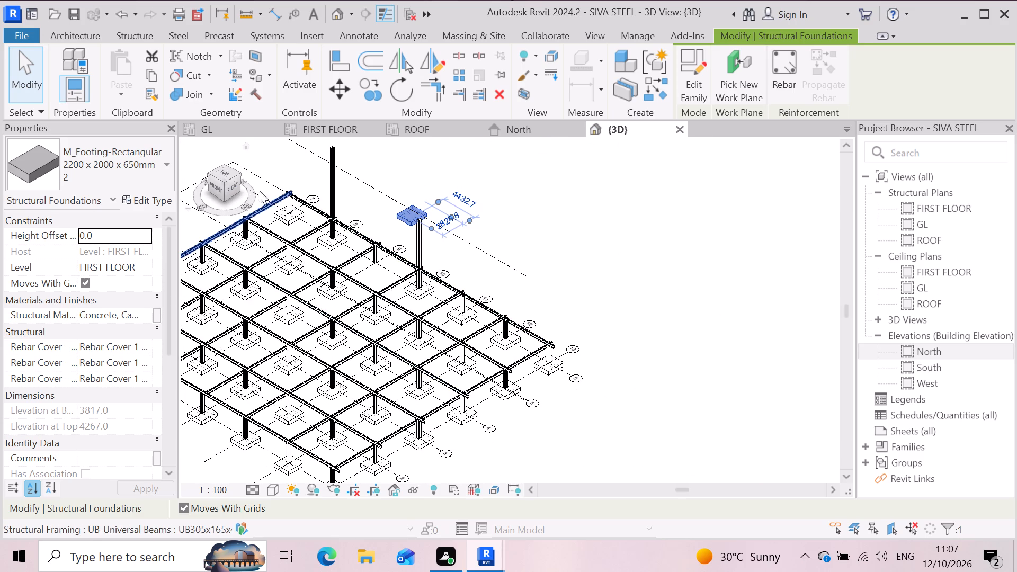
Orient the 3D model to the front and set the raised 2200 x 2000 x 650mm footing's Level to GL.
left_click(216, 189)
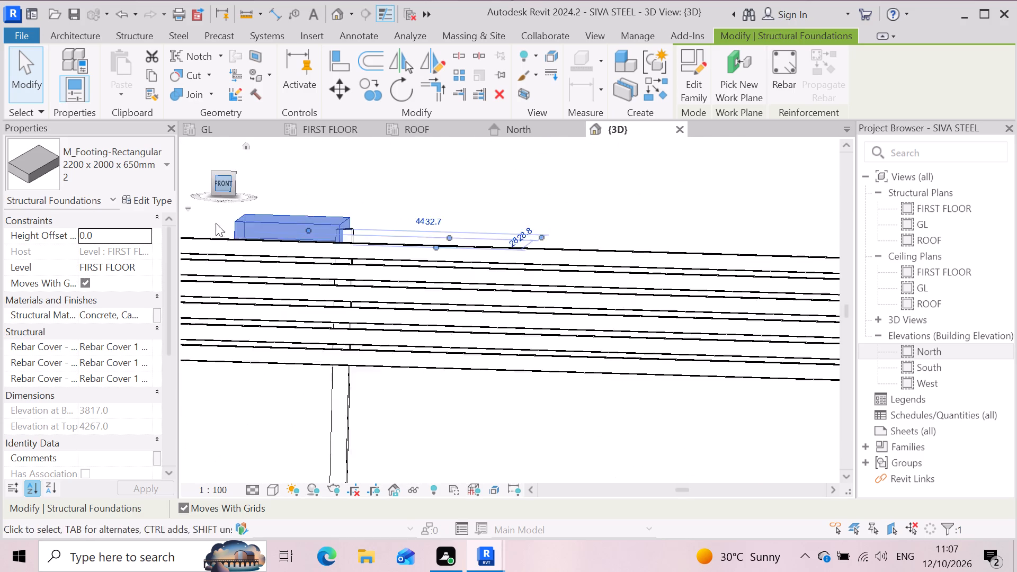
scroll(437, 238, "down", 15)
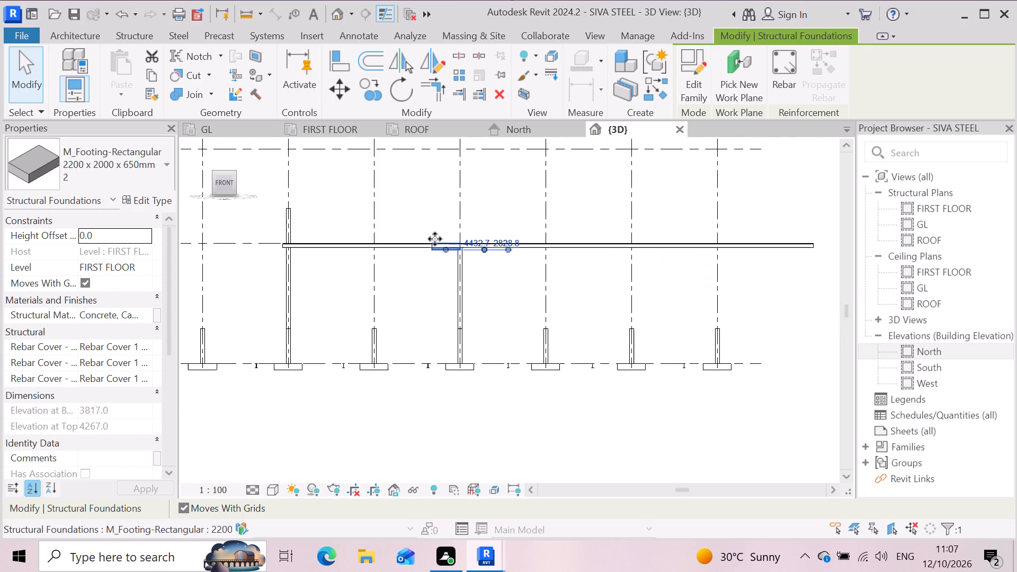
scroll(450, 266, "up", 2)
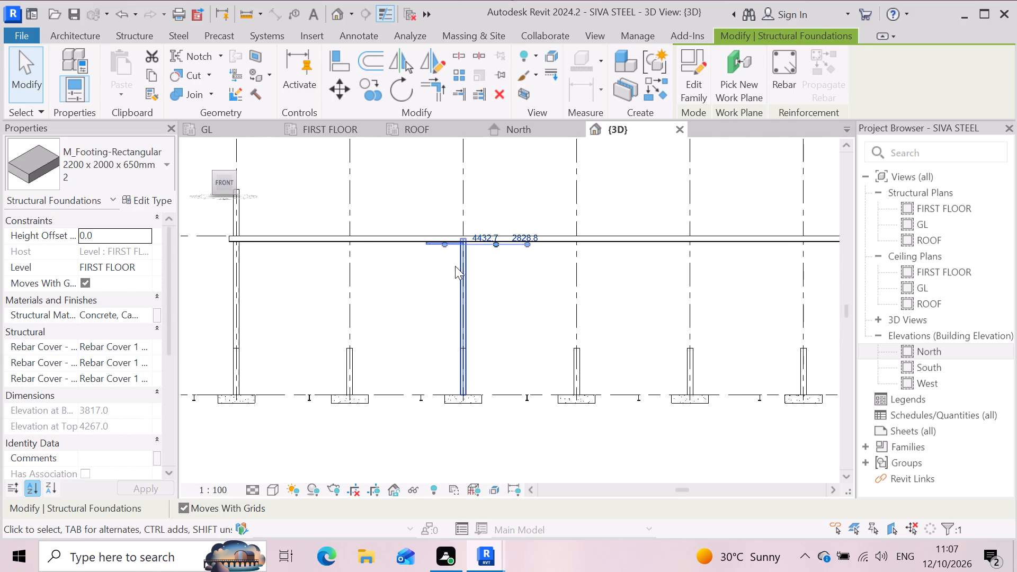
scroll(455, 266, "down", 5)
scroll(455, 266, "up", 4)
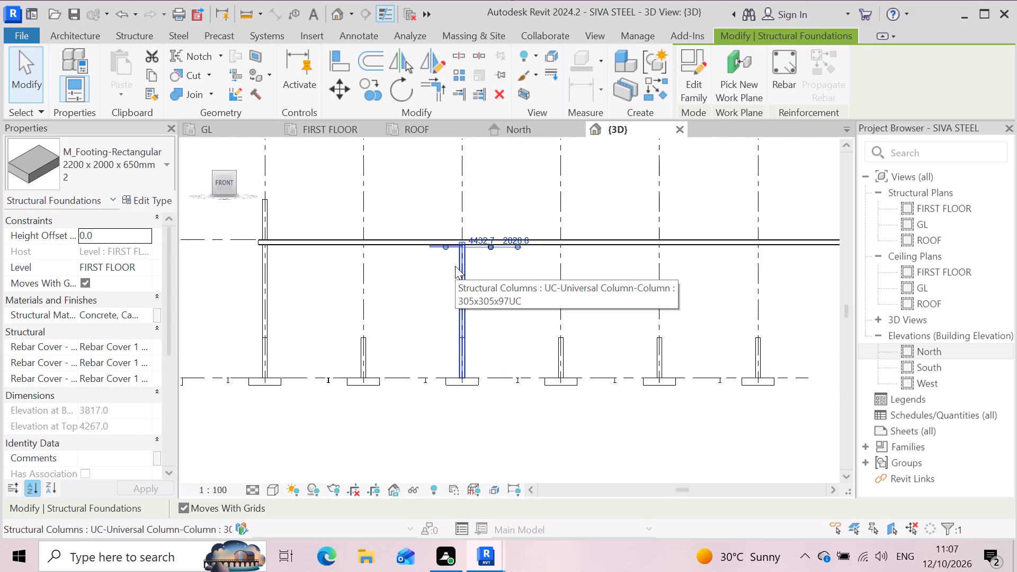
scroll(455, 266, "up", 3)
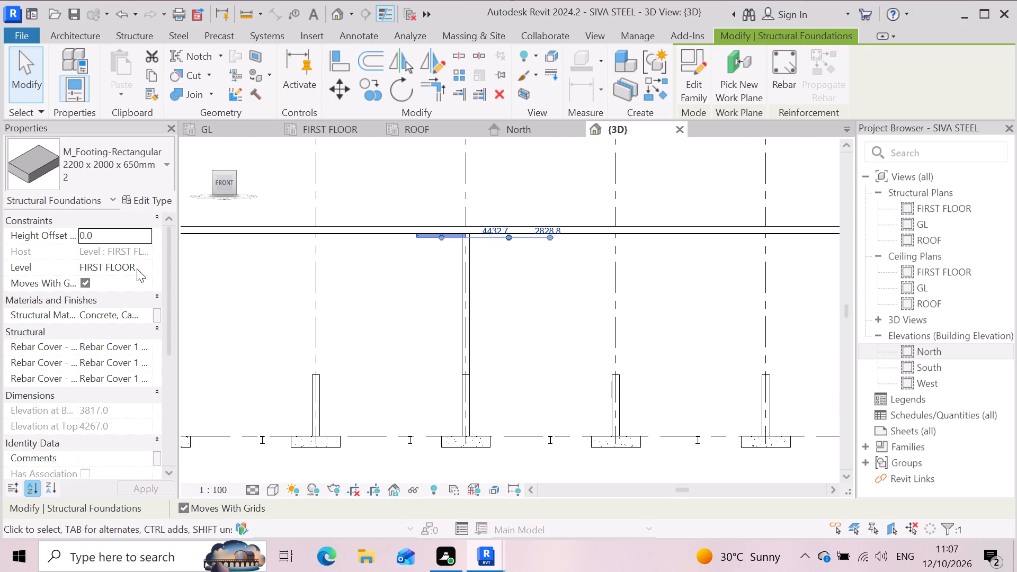
left_click(137, 269)
left_click(146, 266)
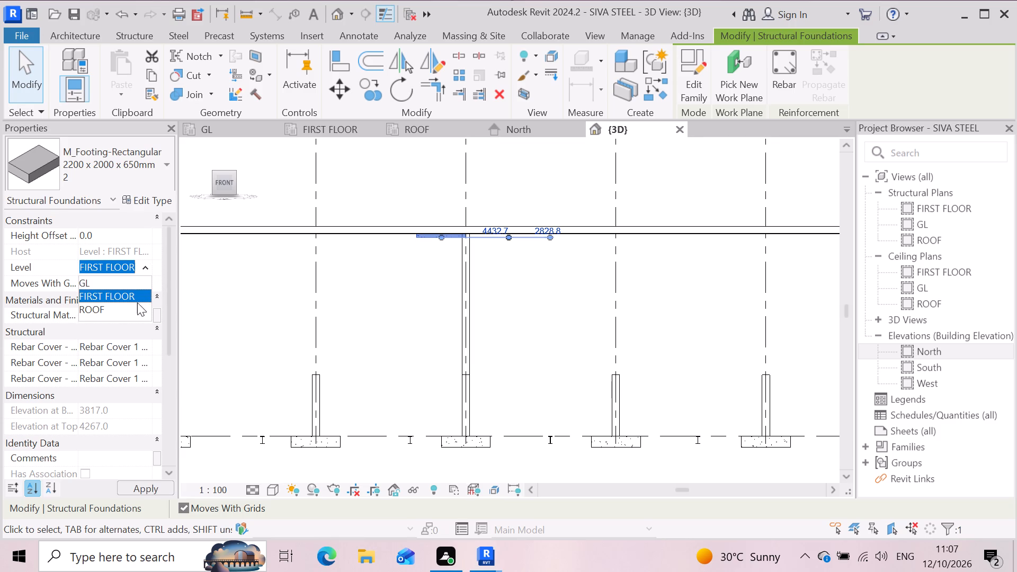
left_click(108, 277)
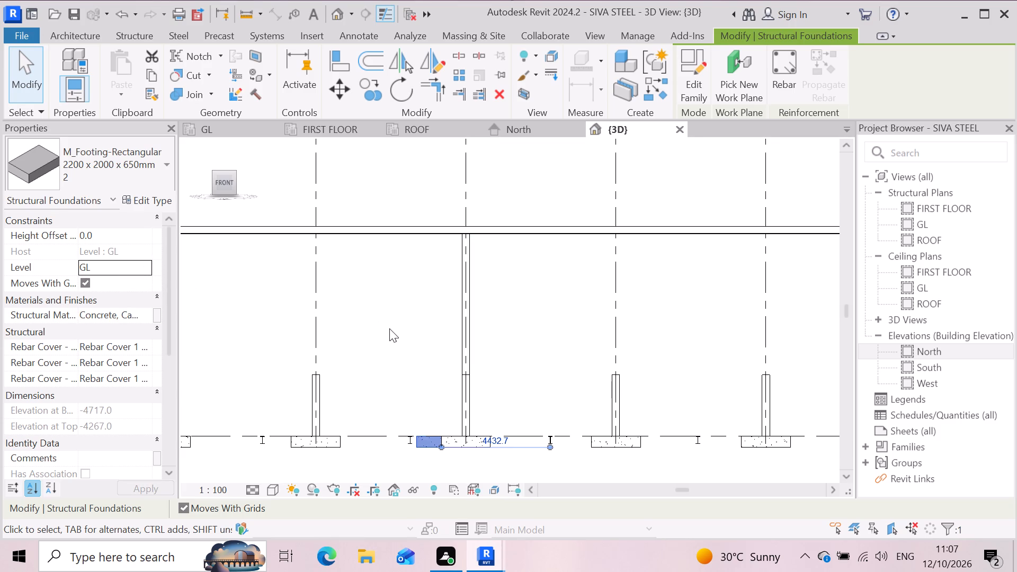
left_click(399, 334)
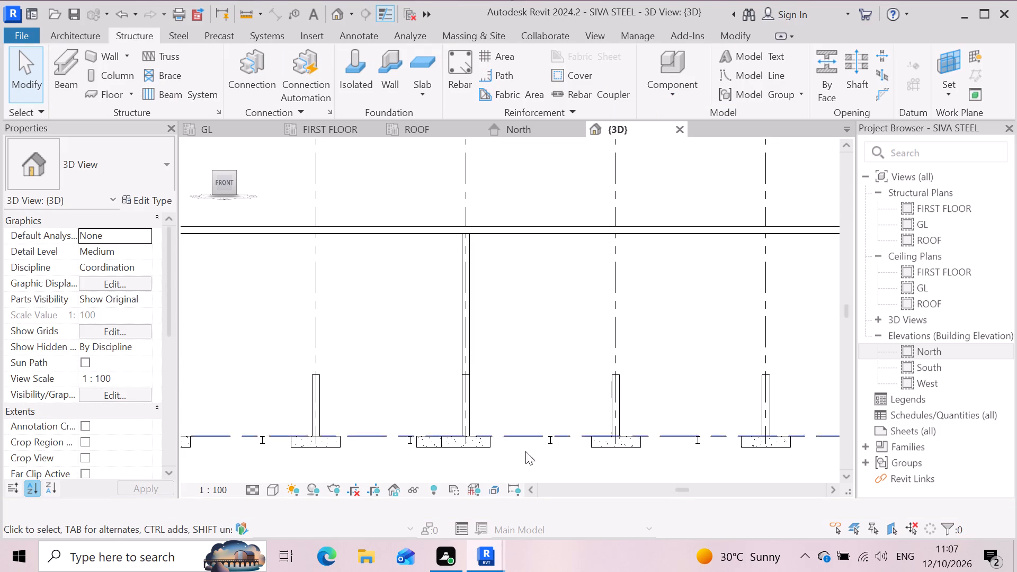
Inspect the lowered footing against the existing footing under the tall grid 10 column in the front view.
scroll(456, 446, "up", 6)
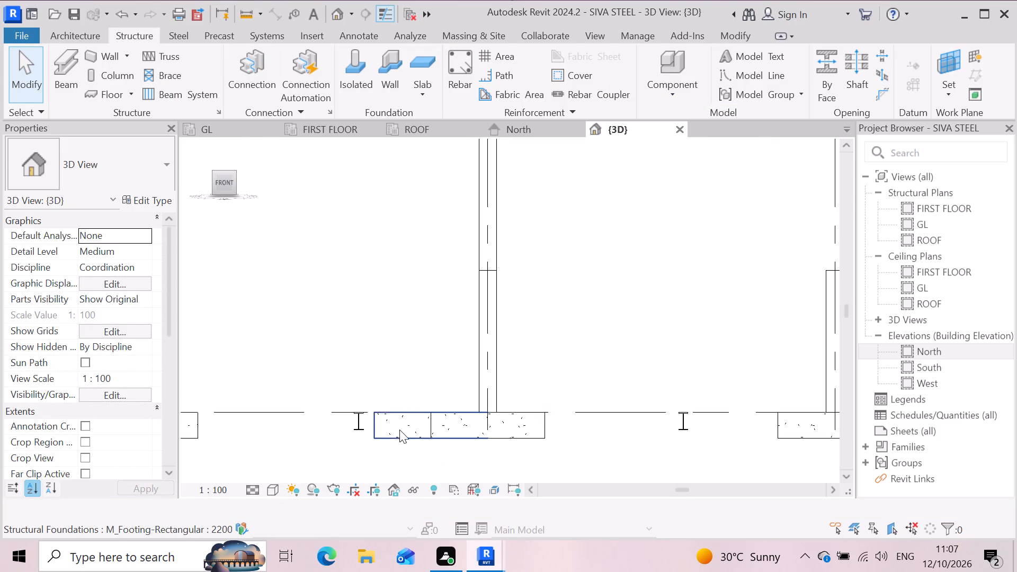
scroll(399, 430, "up", 2)
scroll(395, 407, "down", 3)
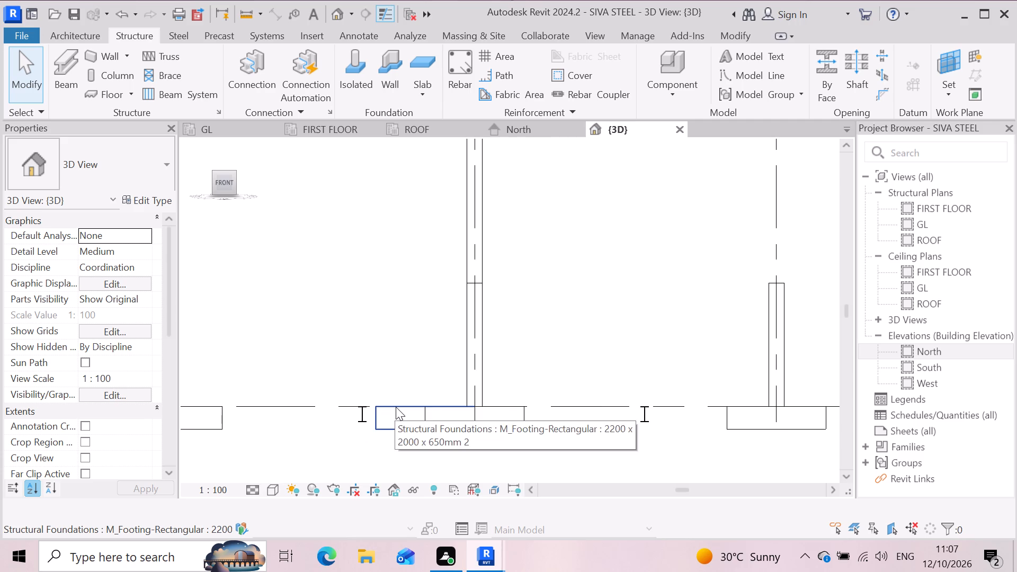
scroll(434, 389, "down", 6)
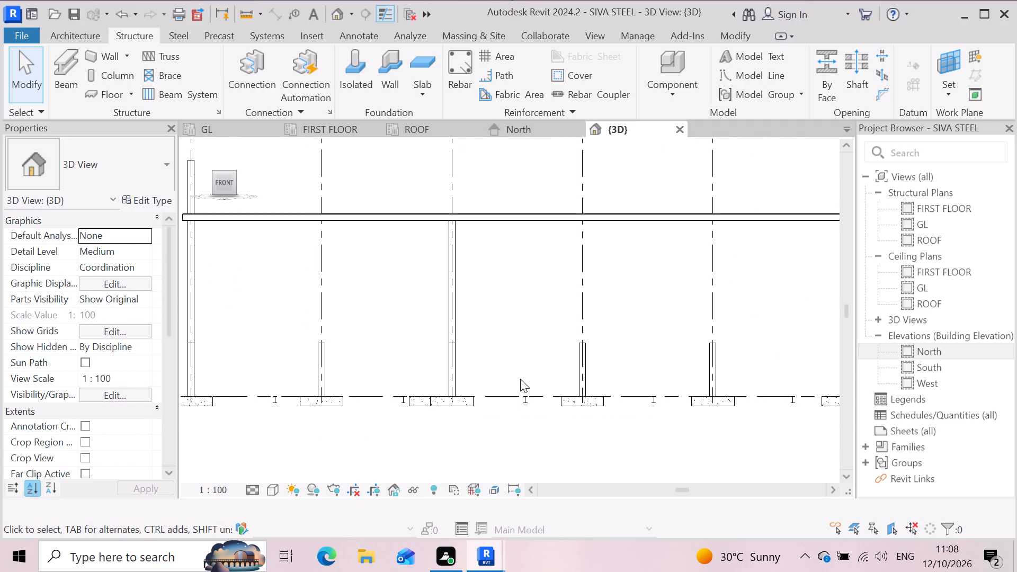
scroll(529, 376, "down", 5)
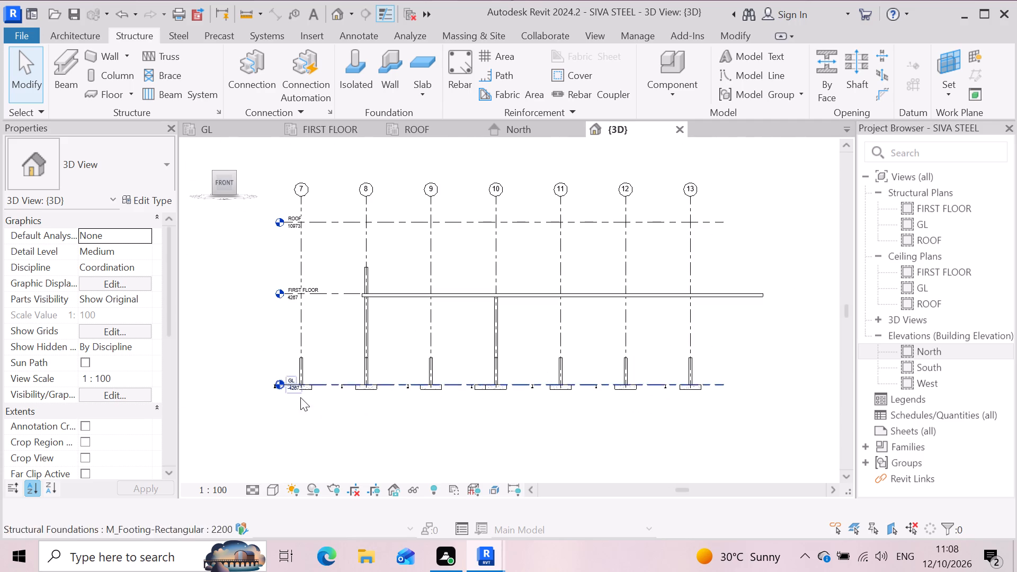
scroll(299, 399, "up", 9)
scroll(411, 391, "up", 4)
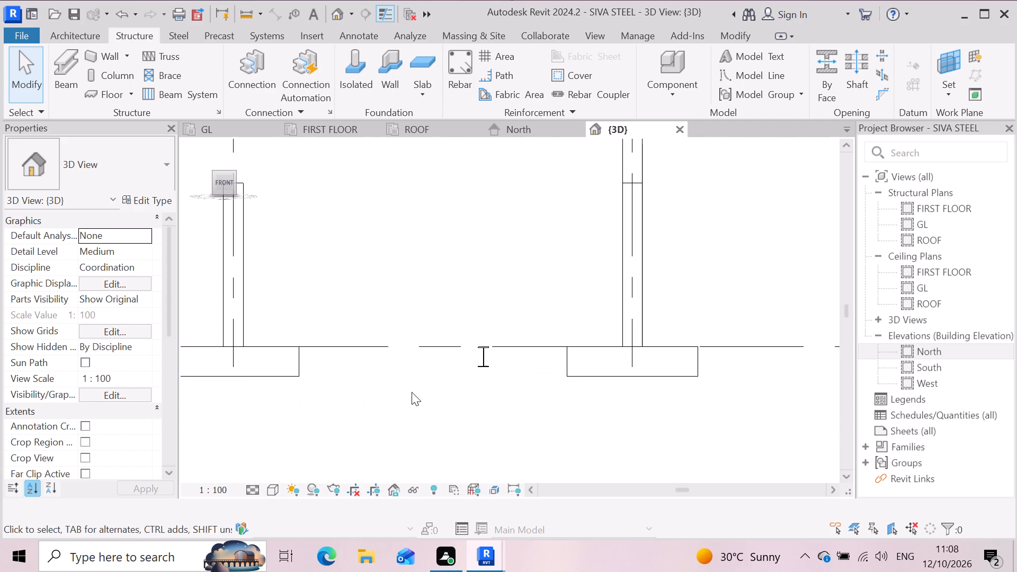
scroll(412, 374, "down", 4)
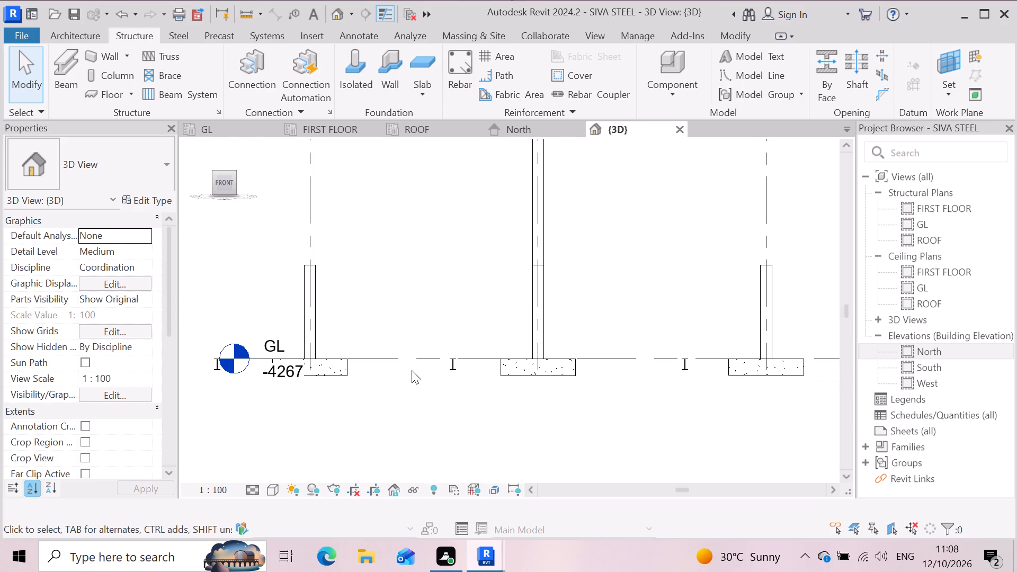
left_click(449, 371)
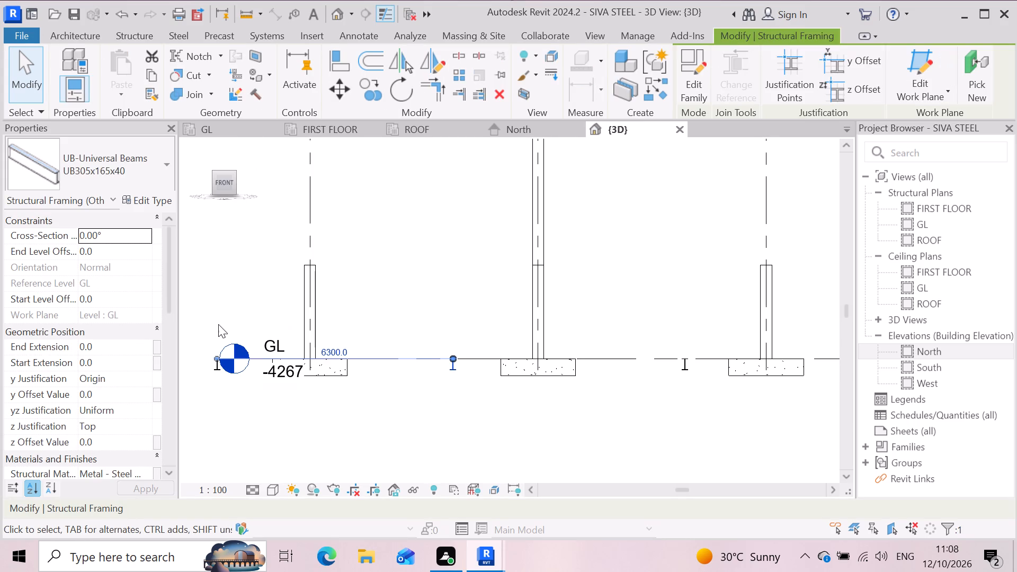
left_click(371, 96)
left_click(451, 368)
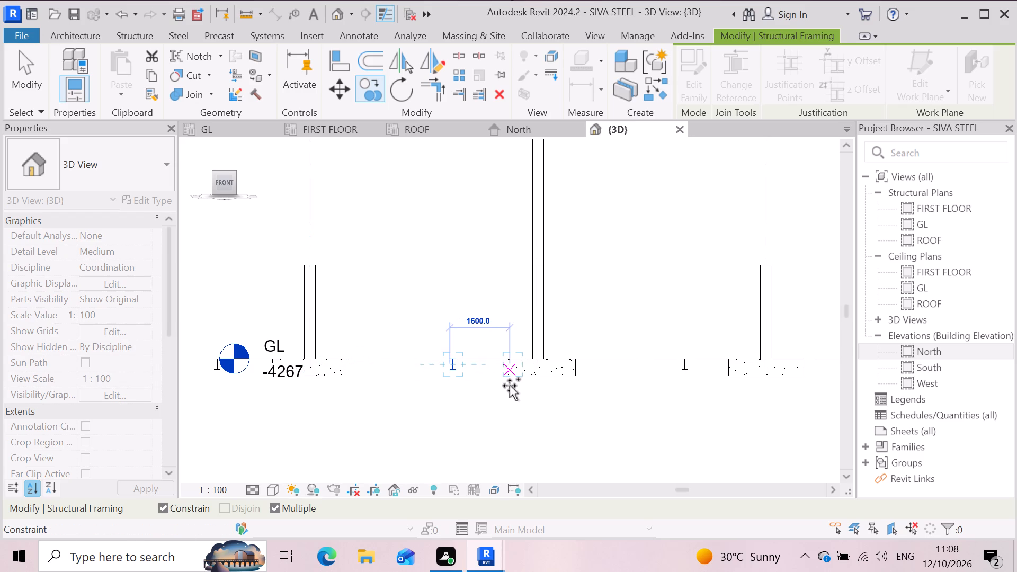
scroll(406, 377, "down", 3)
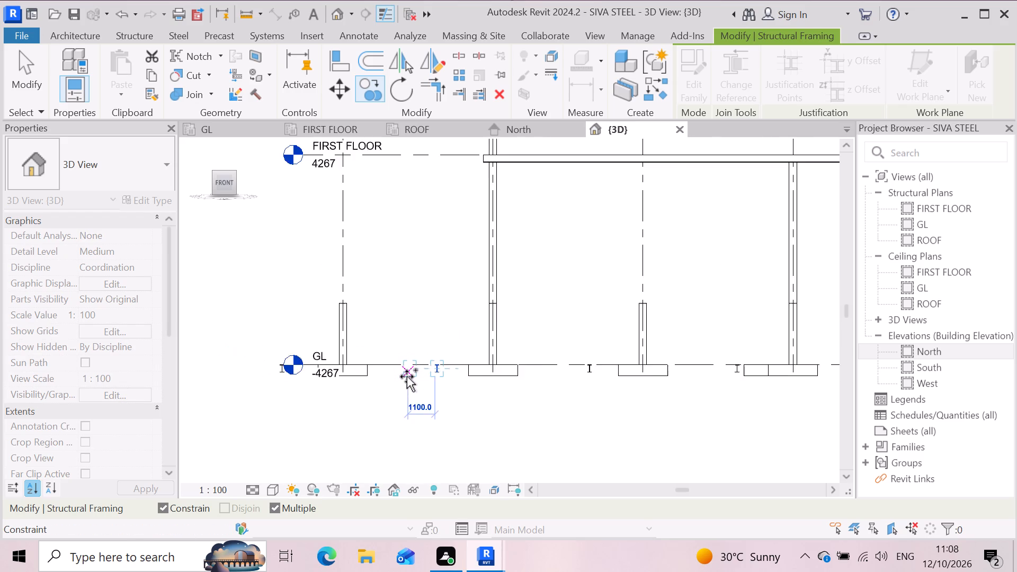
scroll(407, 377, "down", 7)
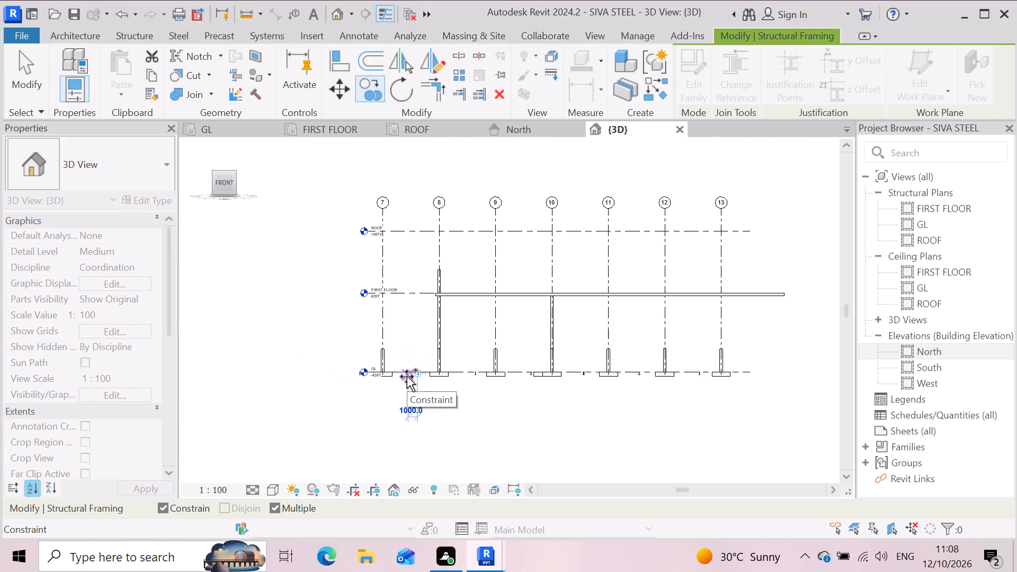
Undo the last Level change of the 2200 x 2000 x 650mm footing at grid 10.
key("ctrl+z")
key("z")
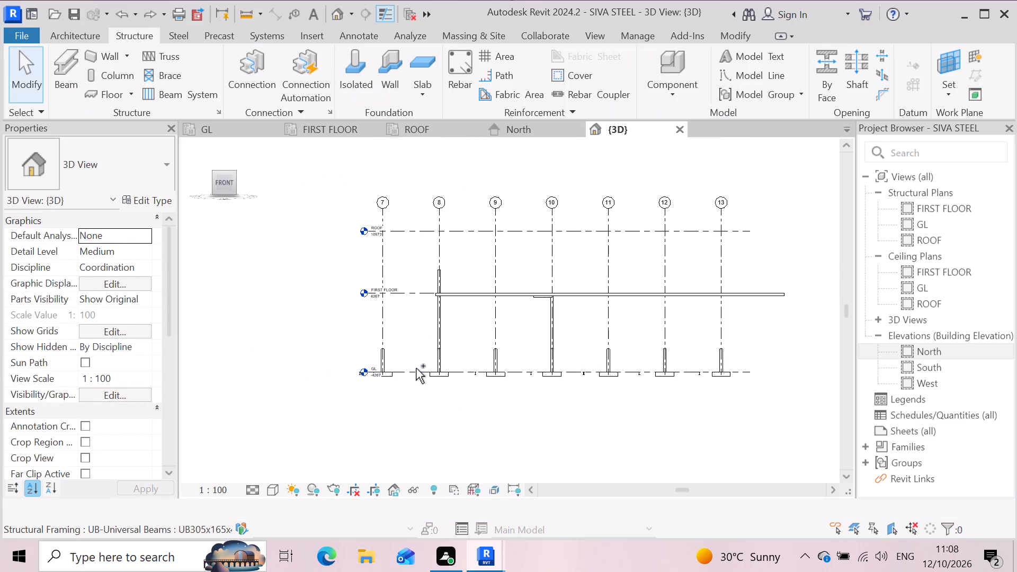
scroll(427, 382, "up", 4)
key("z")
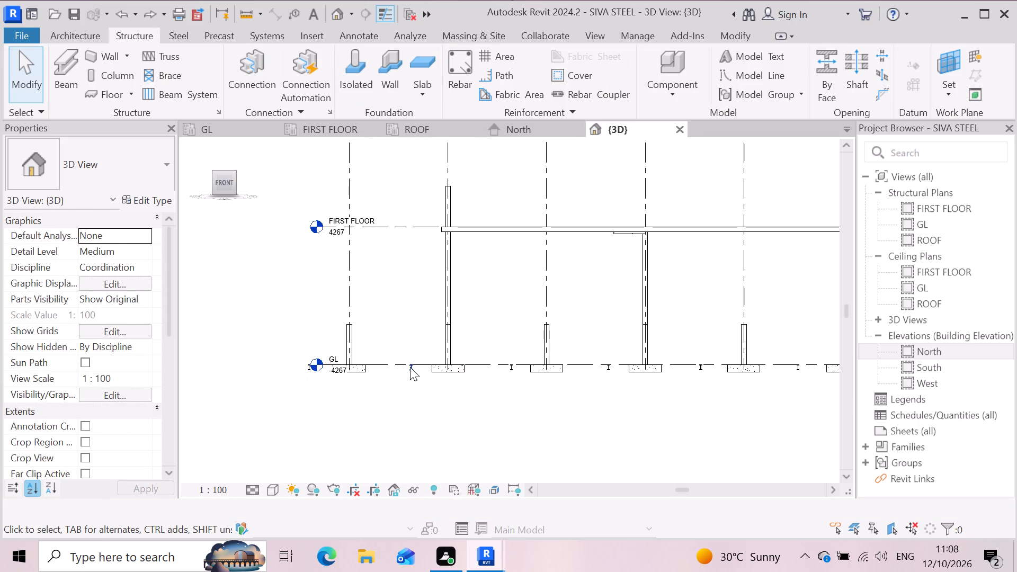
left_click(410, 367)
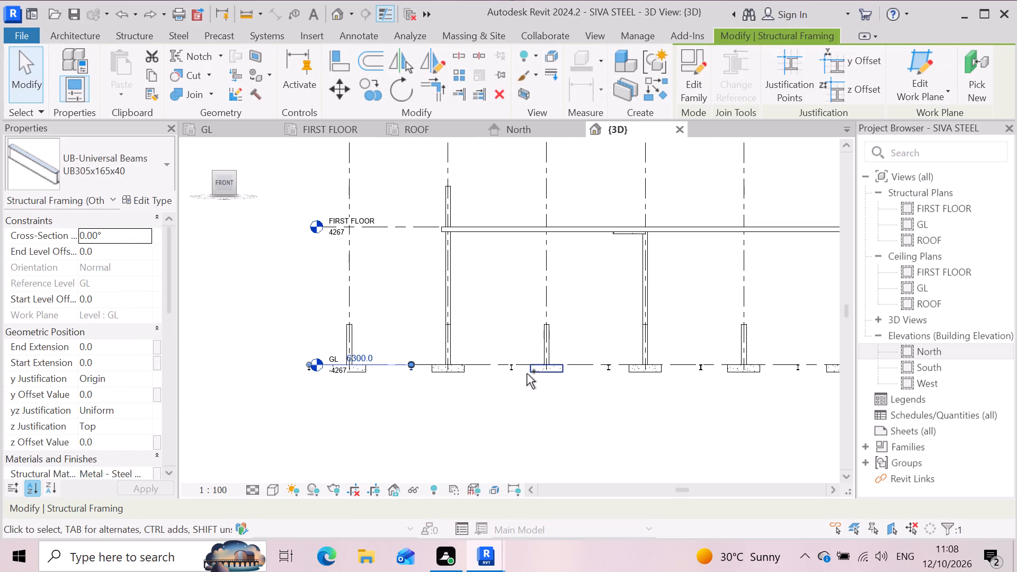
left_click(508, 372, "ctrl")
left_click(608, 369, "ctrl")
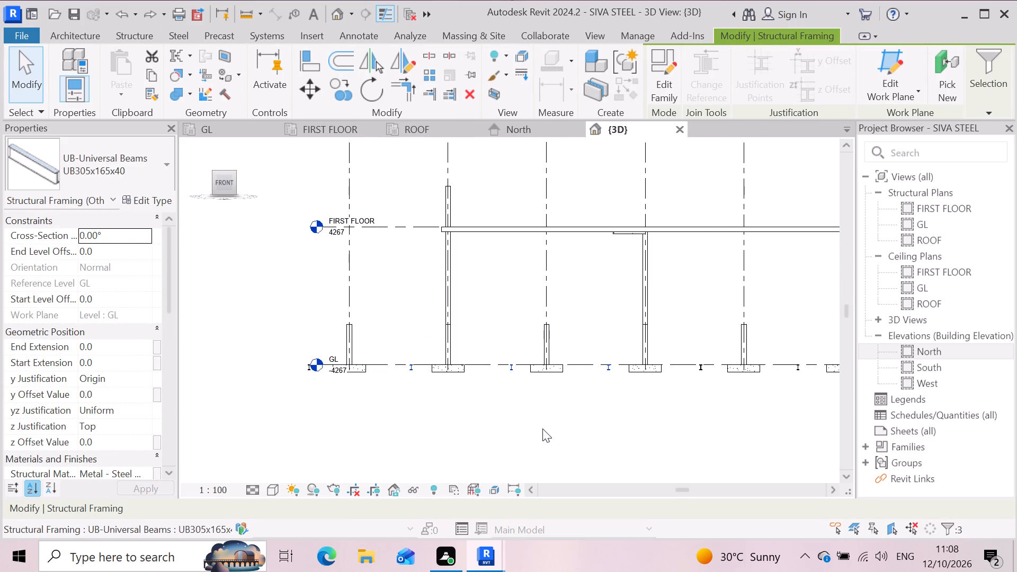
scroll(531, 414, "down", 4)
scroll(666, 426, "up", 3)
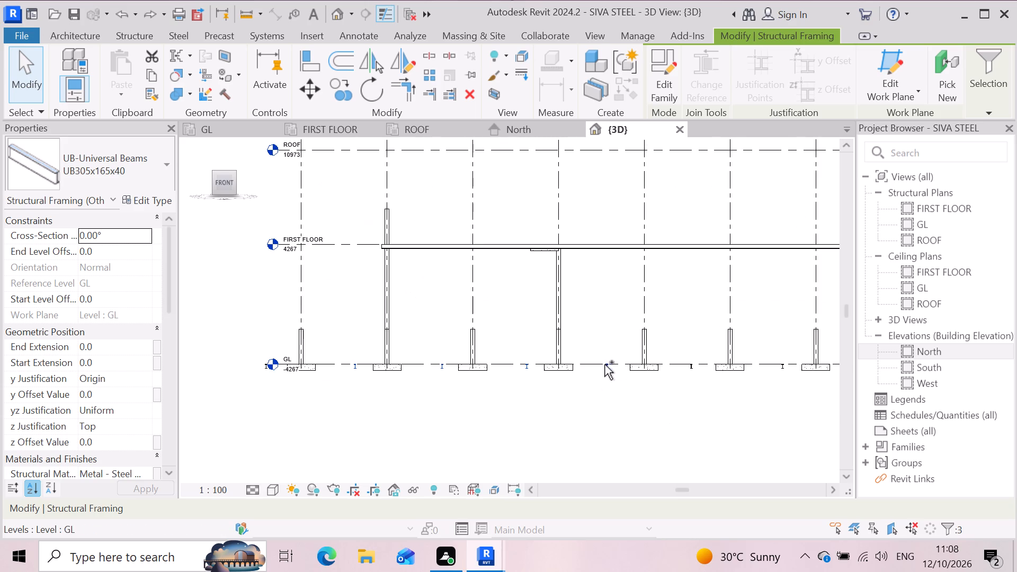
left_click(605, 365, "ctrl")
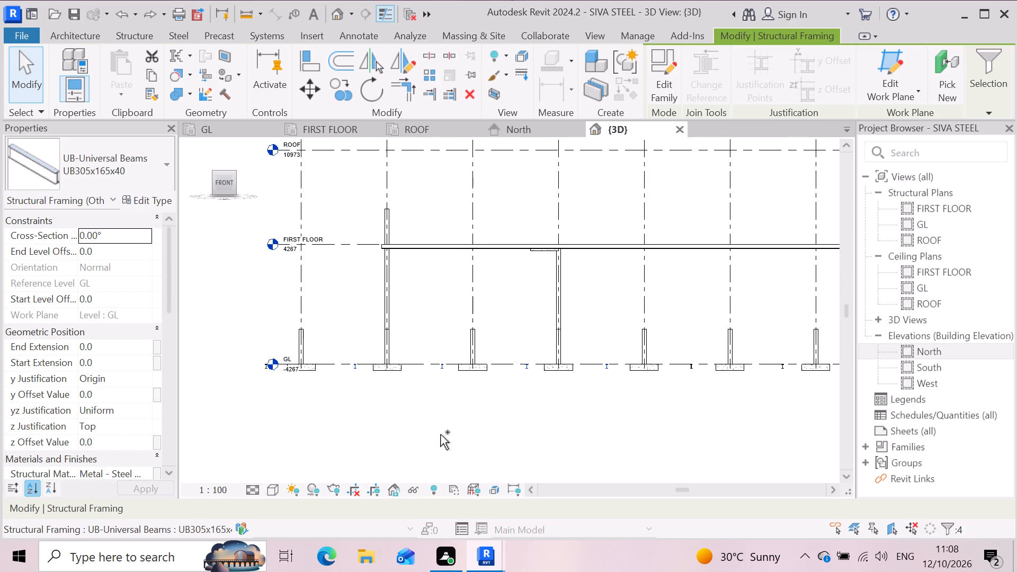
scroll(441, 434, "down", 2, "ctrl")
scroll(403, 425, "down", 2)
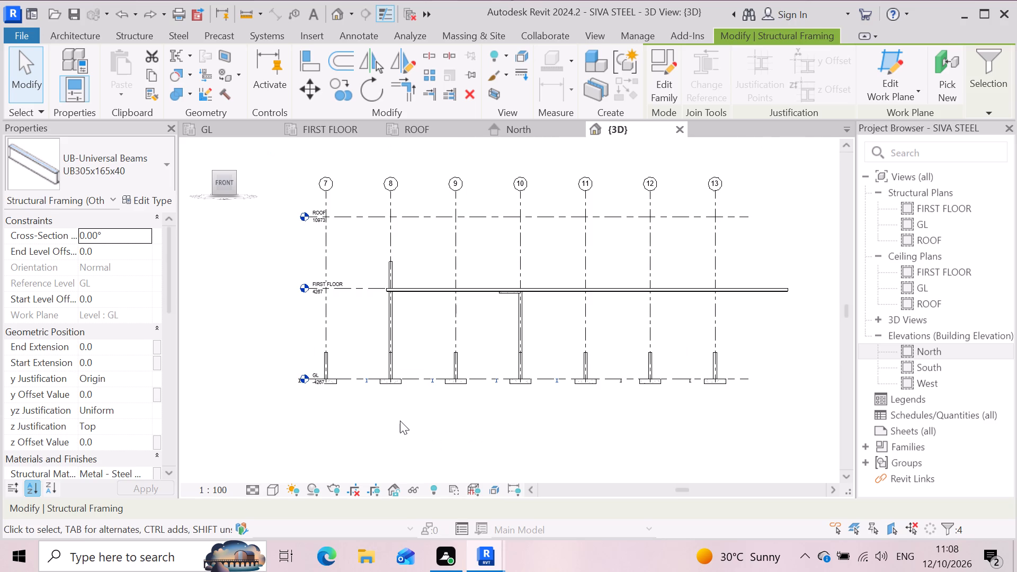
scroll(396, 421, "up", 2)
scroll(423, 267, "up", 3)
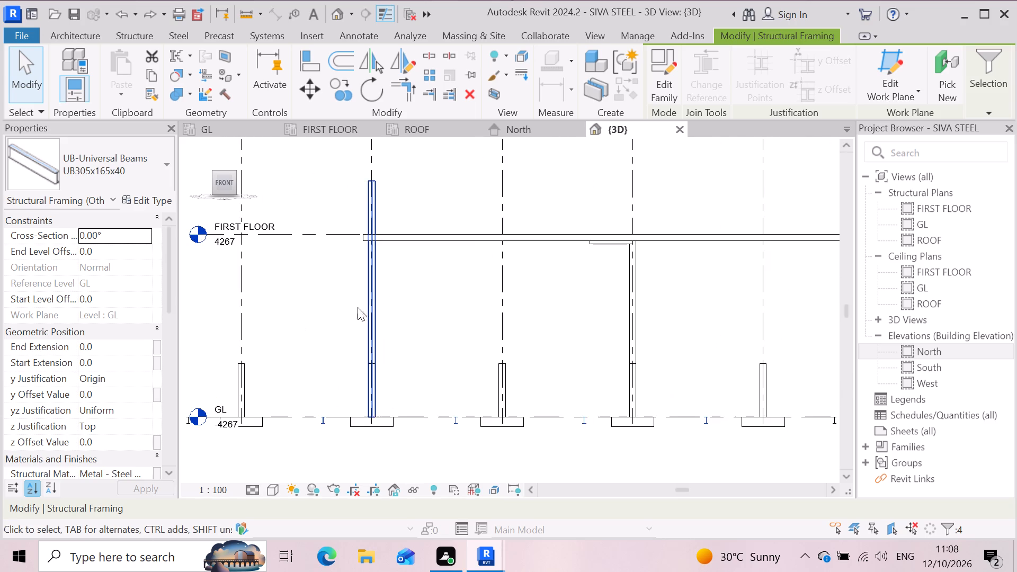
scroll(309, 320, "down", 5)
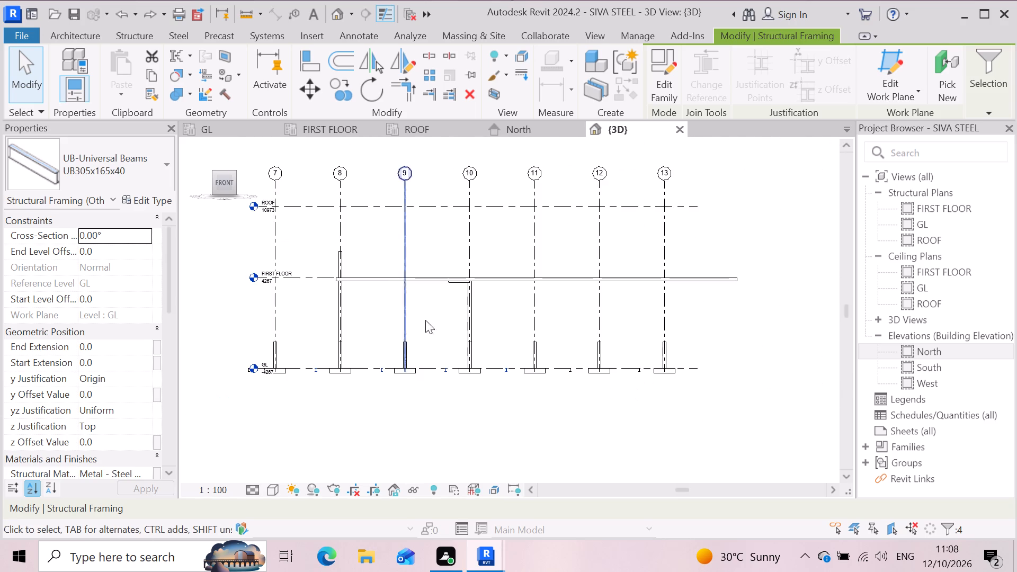
Set the Level of the raised 2200 x 2000 x 650mm rectangular footing beside the grid 10 column to GL.
scroll(452, 291, "up", 9)
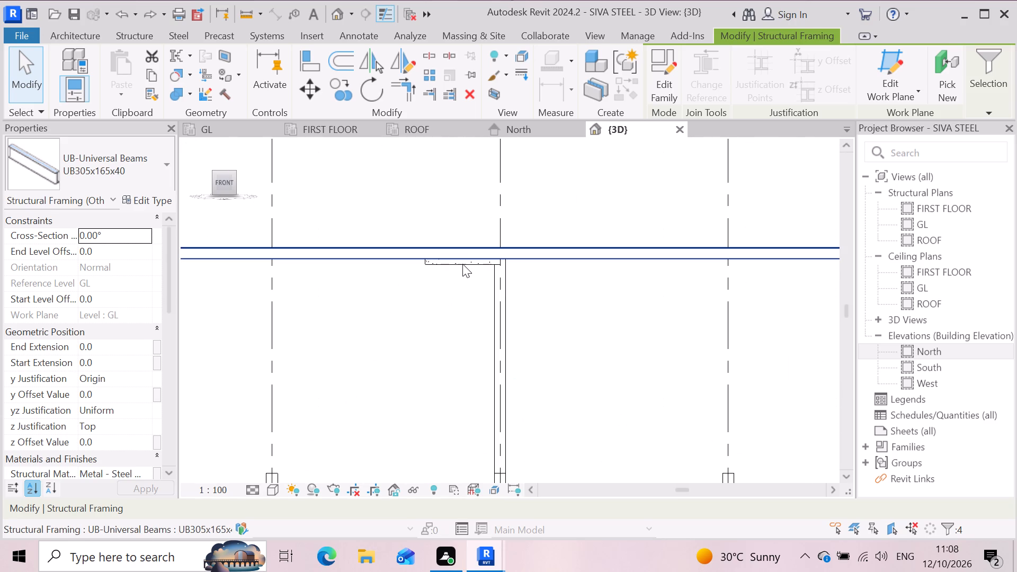
scroll(453, 266, "up", 3)
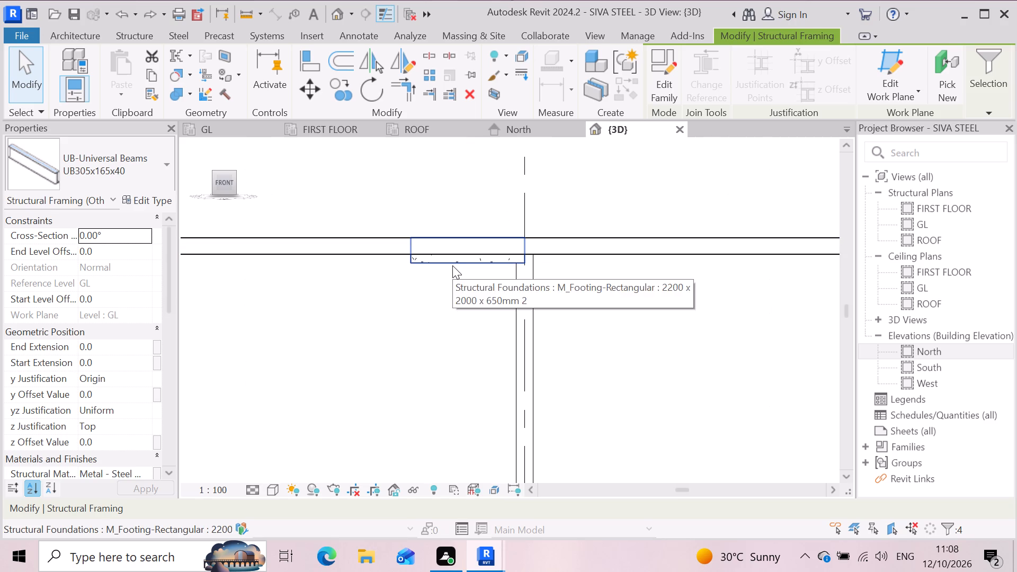
left_click(452, 265)
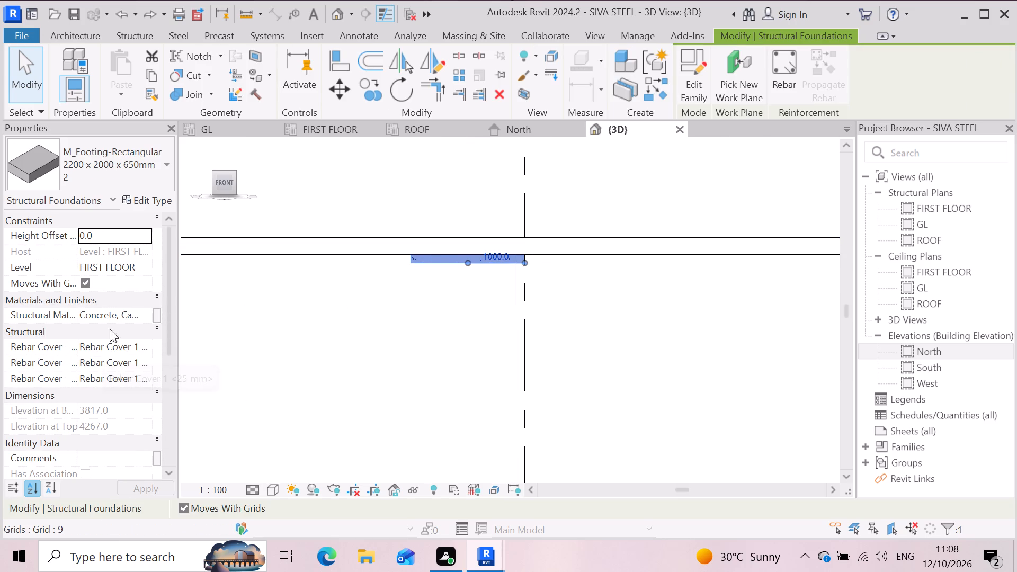
left_click(151, 264)
left_click(148, 264)
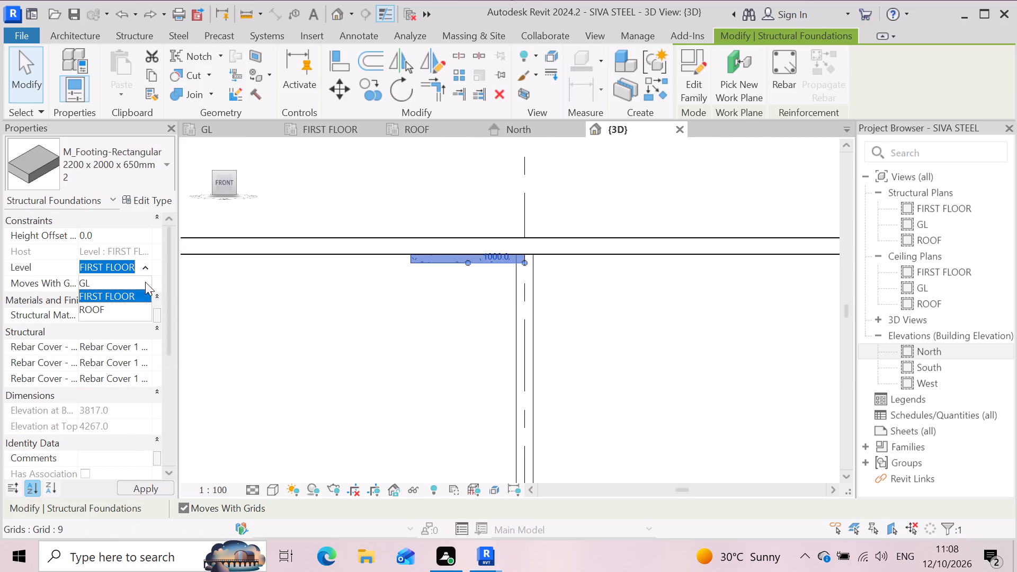
left_click(130, 279)
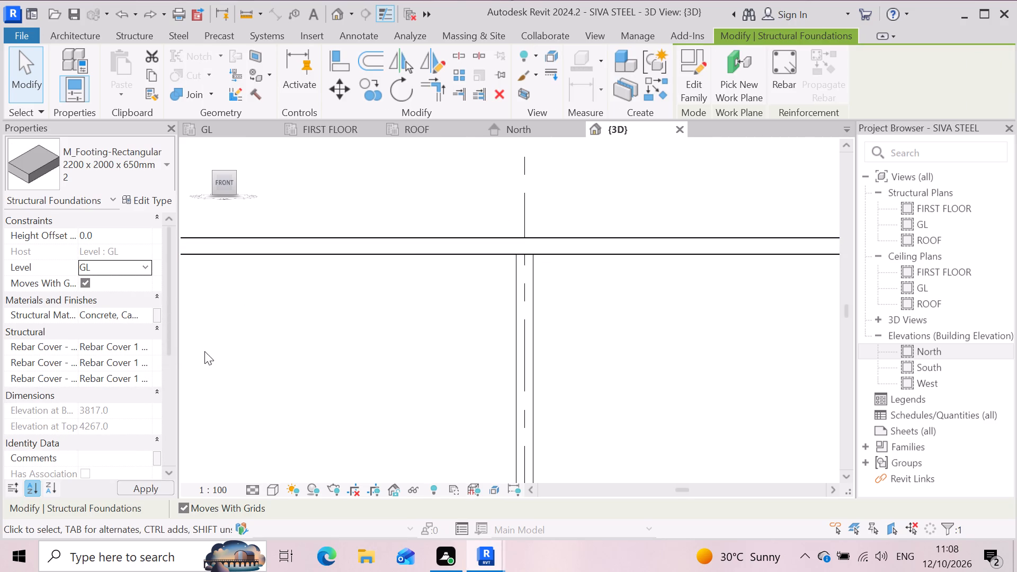
scroll(360, 332, "down", 8)
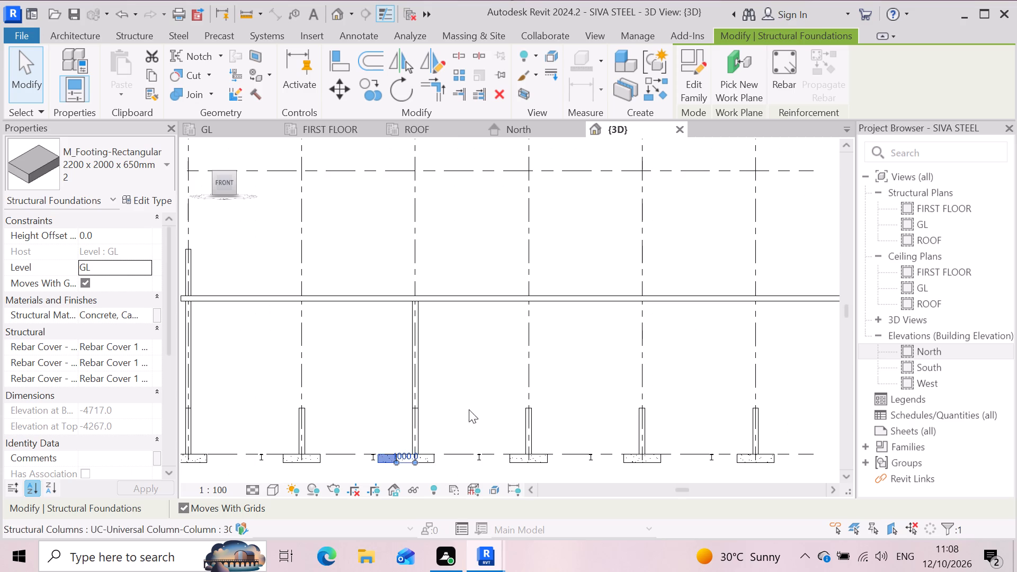
left_click(478, 409)
Extend the UB305x165x40 beam at FIRST FLOOR from its grid 8 end to grid 7.
scroll(502, 361, "down", 4)
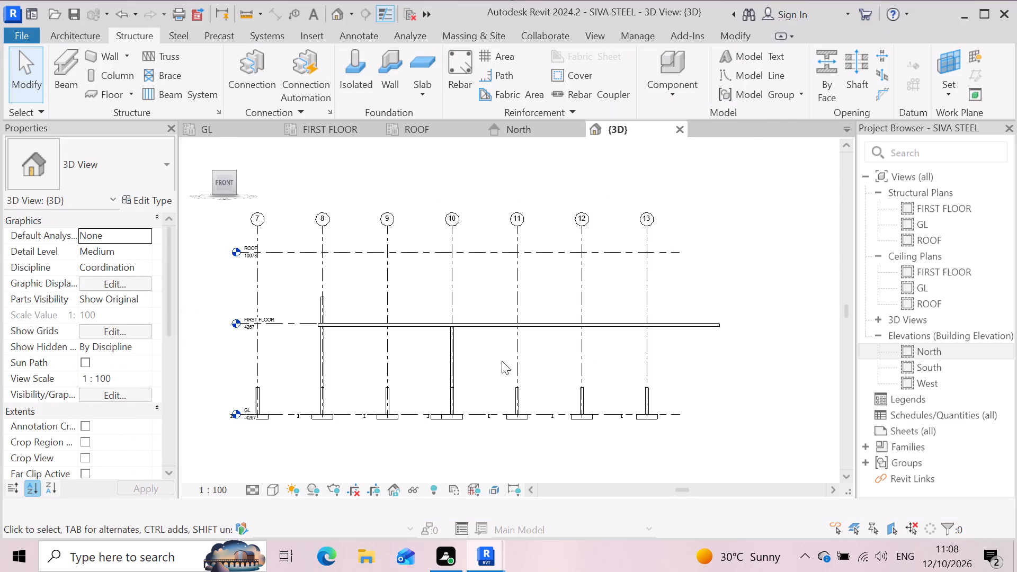
scroll(668, 386, "down", 3)
scroll(417, 354, "up", 4)
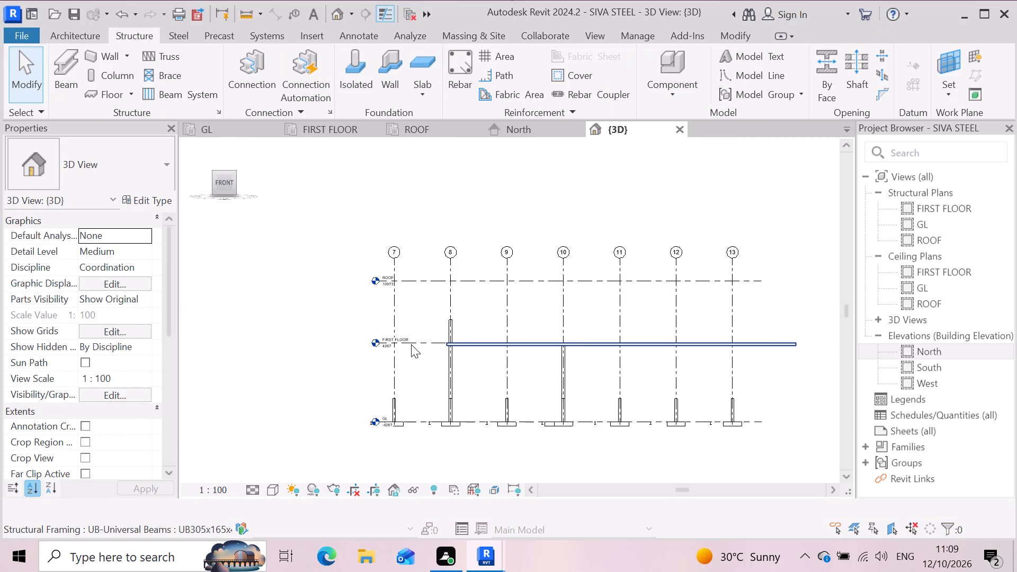
scroll(411, 344, "up", 5)
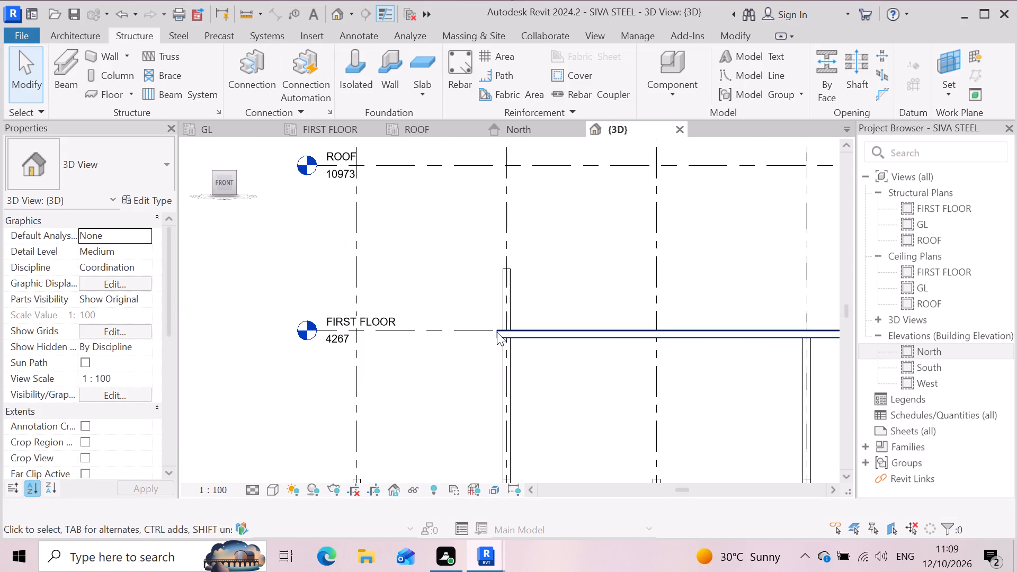
left_click(497, 332)
left_click_drag(485, 335, 394, 334)
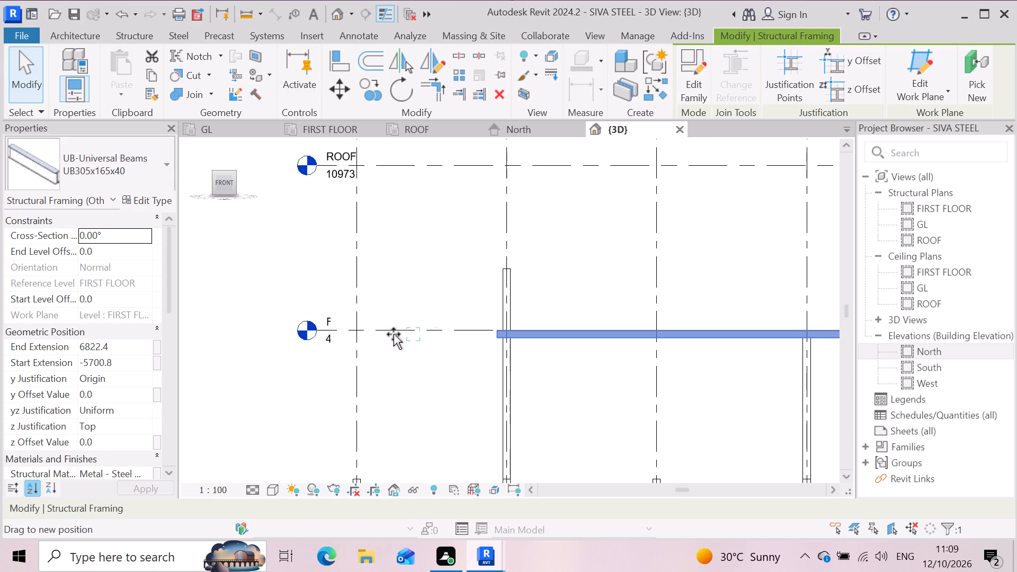
left_click_drag(394, 334, 352, 339)
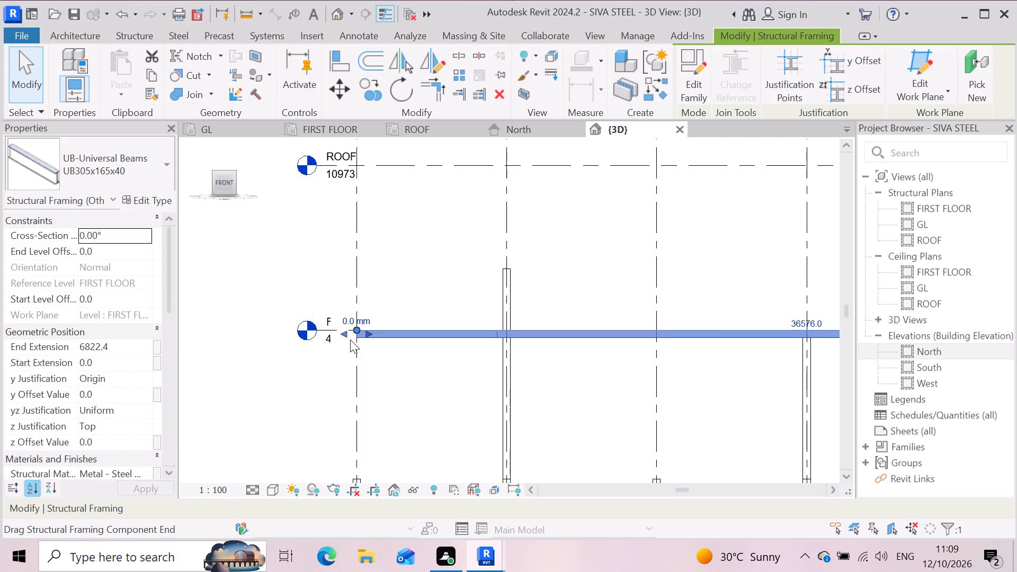
left_click(402, 374)
Set the Top Offset of the tall 305x305x97UC column on grid 8 to -6".
scroll(407, 346, "down", 3)
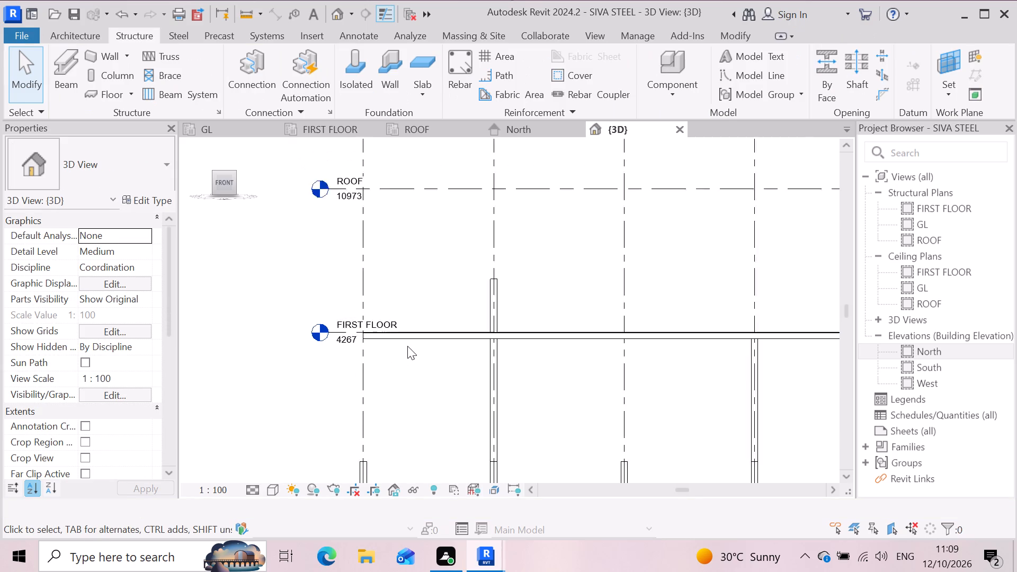
scroll(408, 342, "down", 3)
scroll(415, 369, "up", 2)
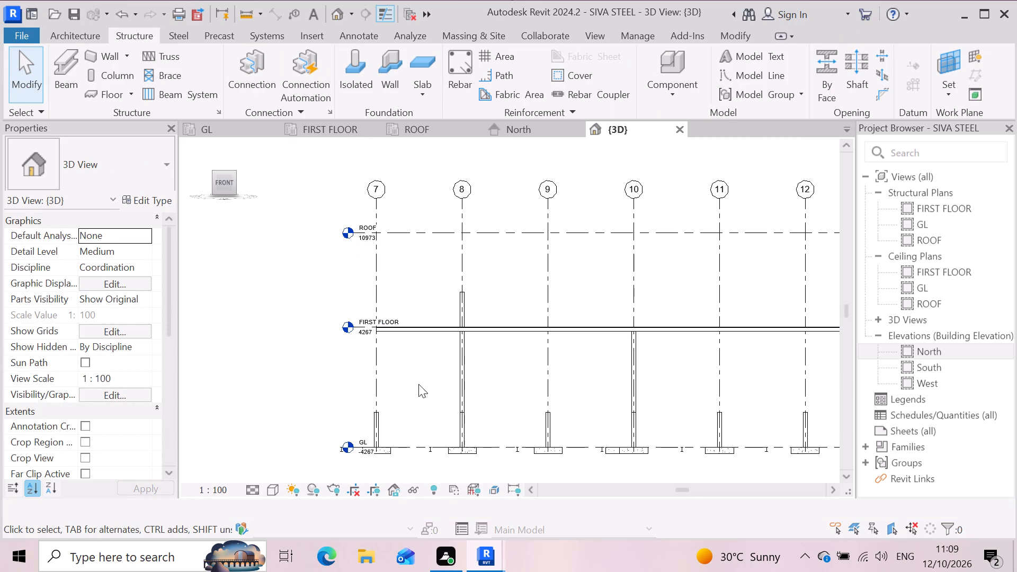
scroll(433, 405, "up", 6)
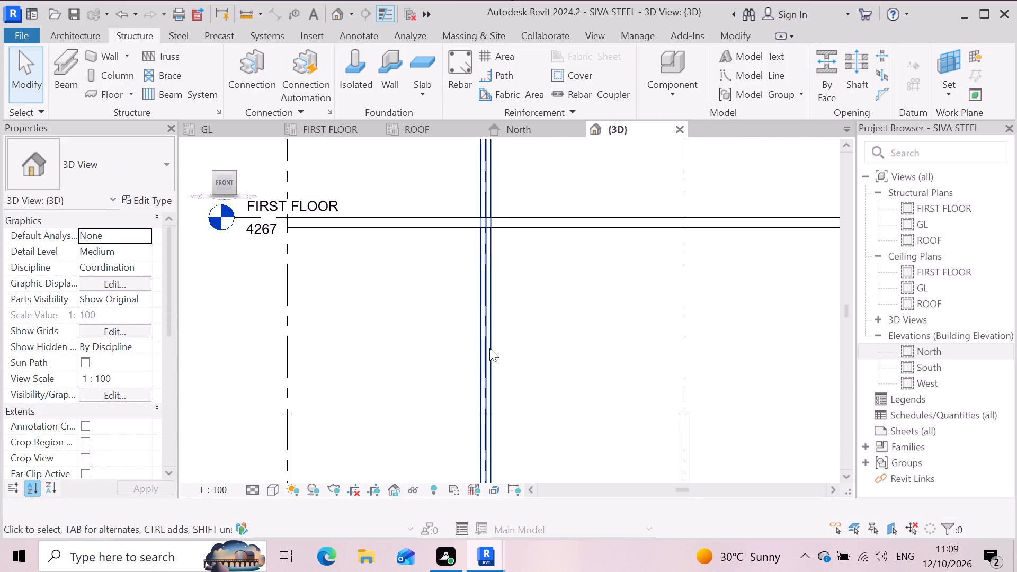
left_click(488, 348)
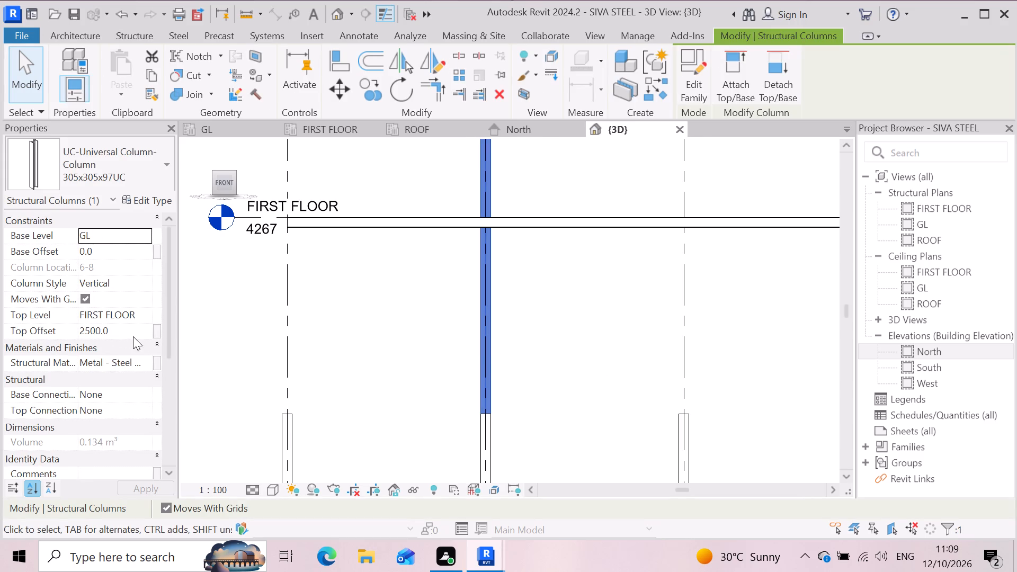
left_click(123, 332)
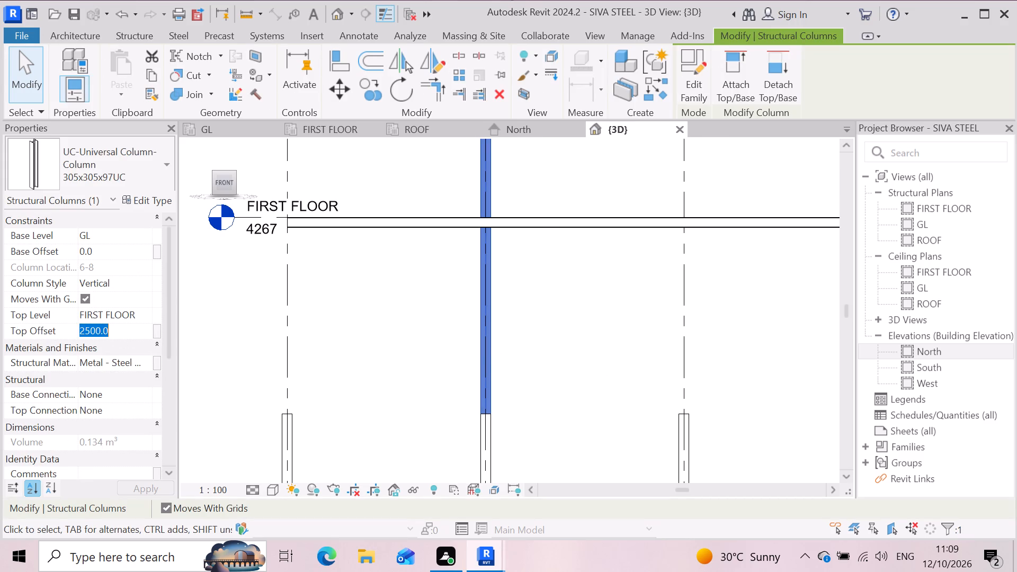
key("BackSpace")
type("-6")
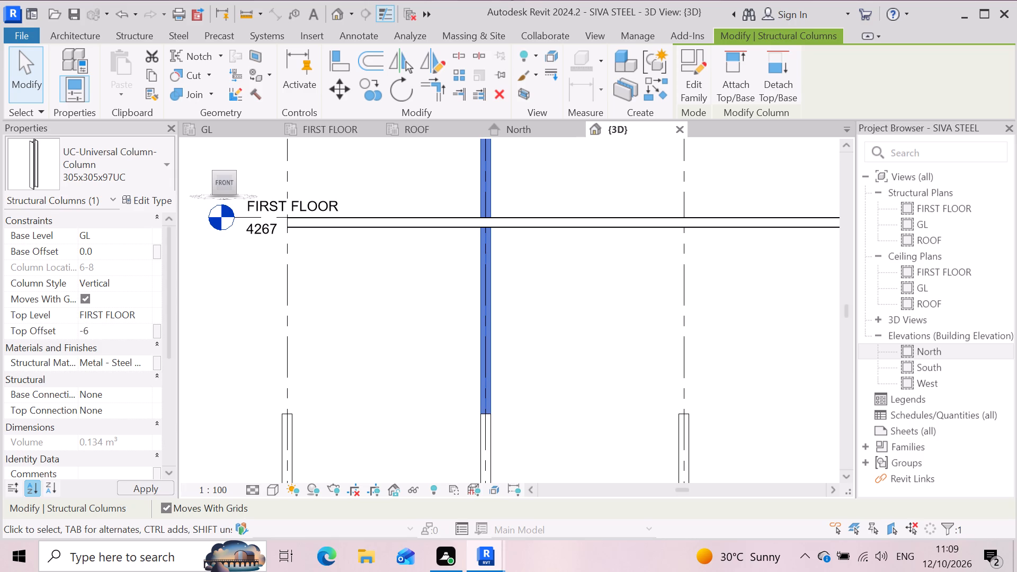
key("shift+quotedbl")
key("Return")
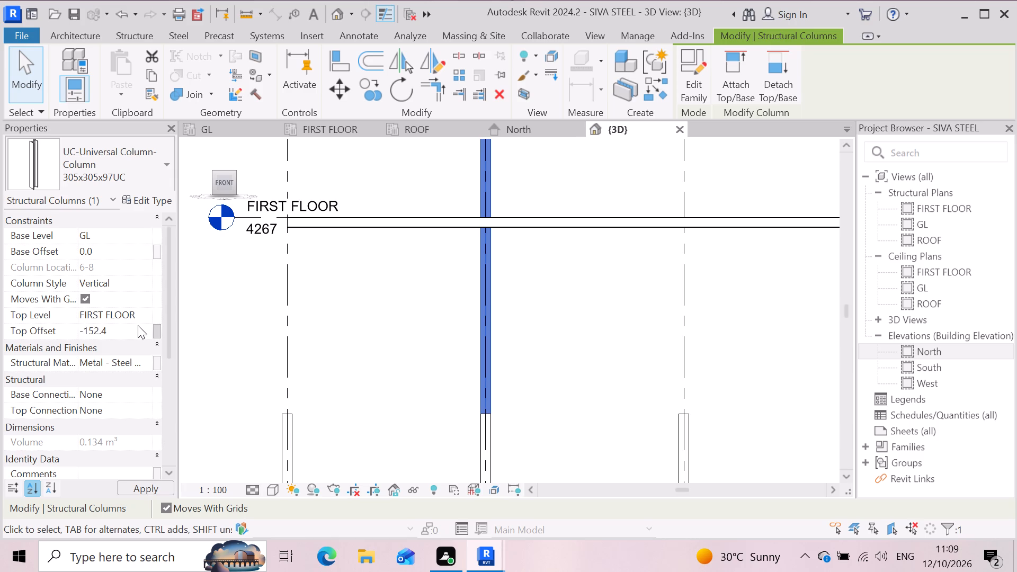
Delete the short 305x305x97UC column at grid intersection 1-8, leaving its footing in place.
scroll(407, 382, "down", 2)
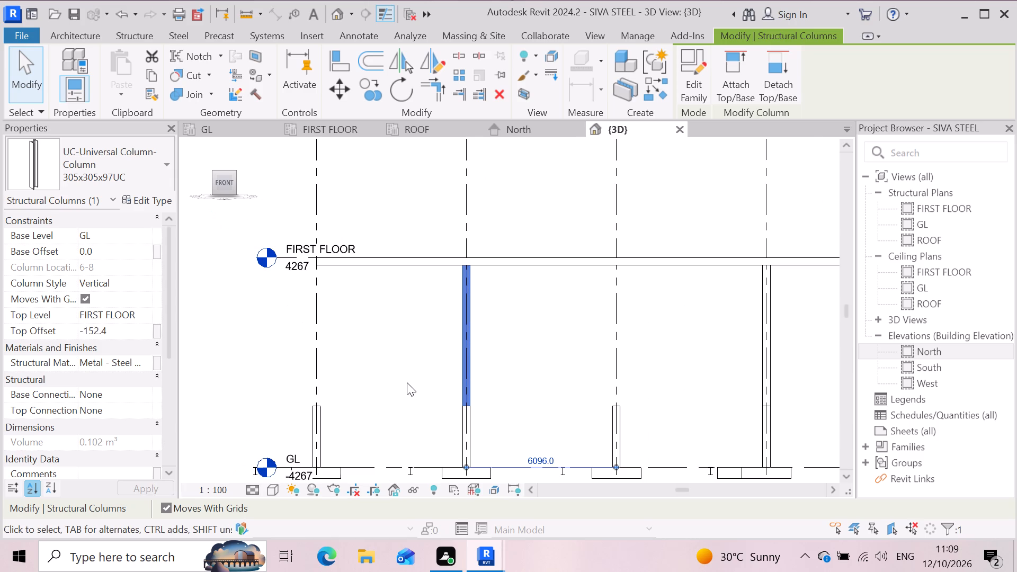
left_click(527, 378)
scroll(472, 441, "up", 3)
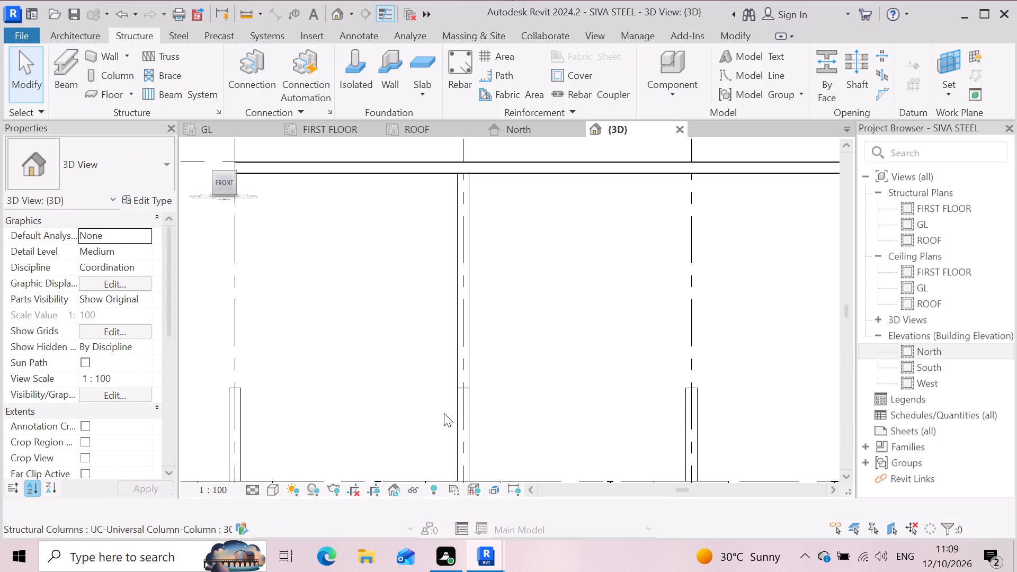
left_click(467, 413)
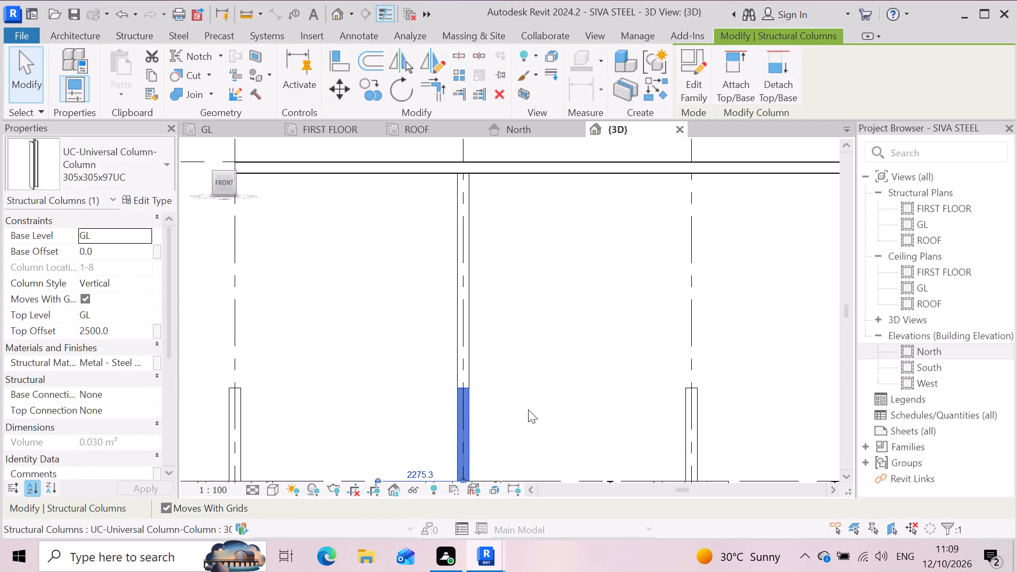
key("Delete")
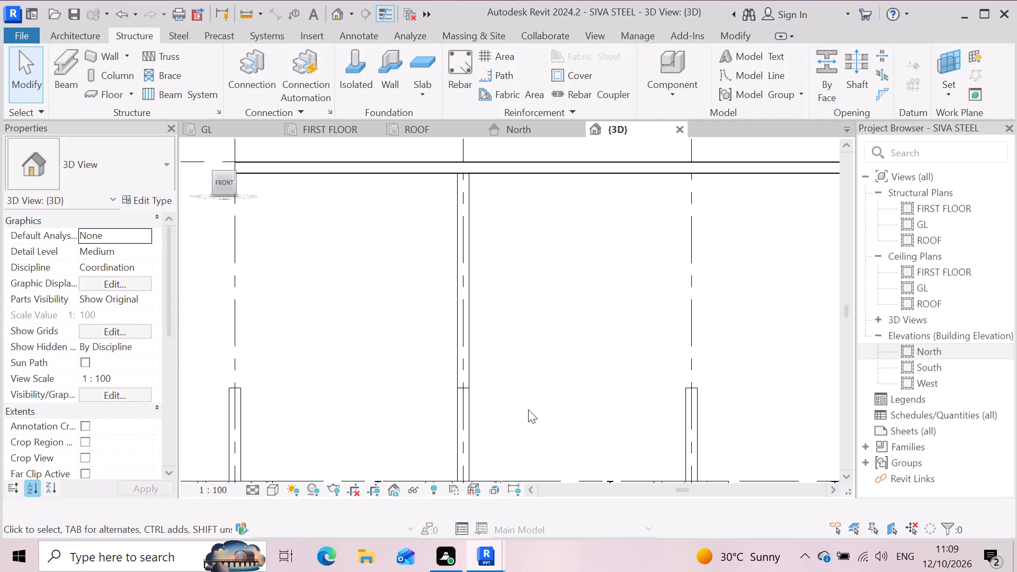
Delete the short 305x305x97UC column at grid intersection 2-8, keeping the tall column on grid 8.
scroll(577, 315, "down", 4)
scroll(504, 353, "up", 2)
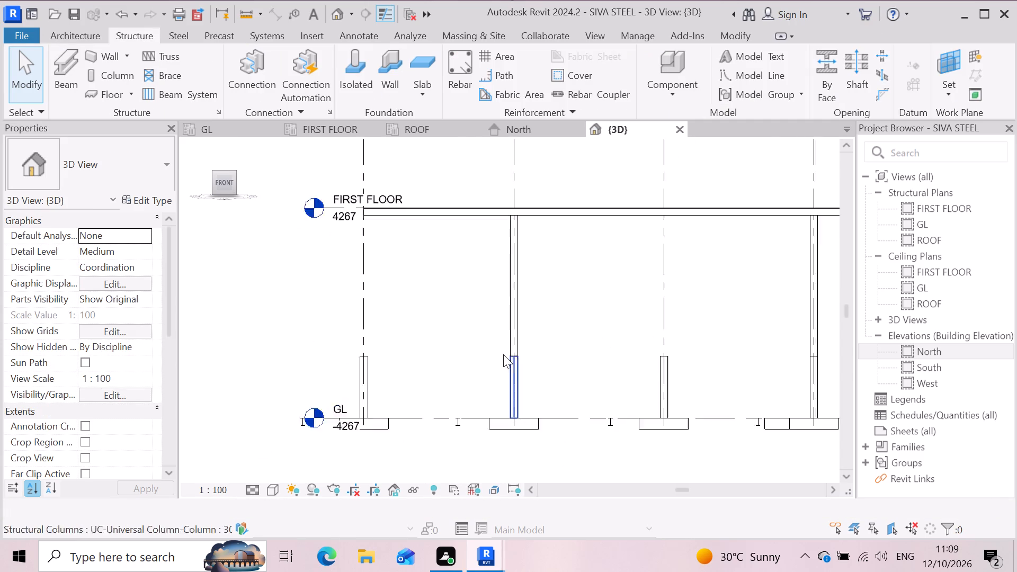
scroll(503, 354, "up", 6)
left_click(522, 367)
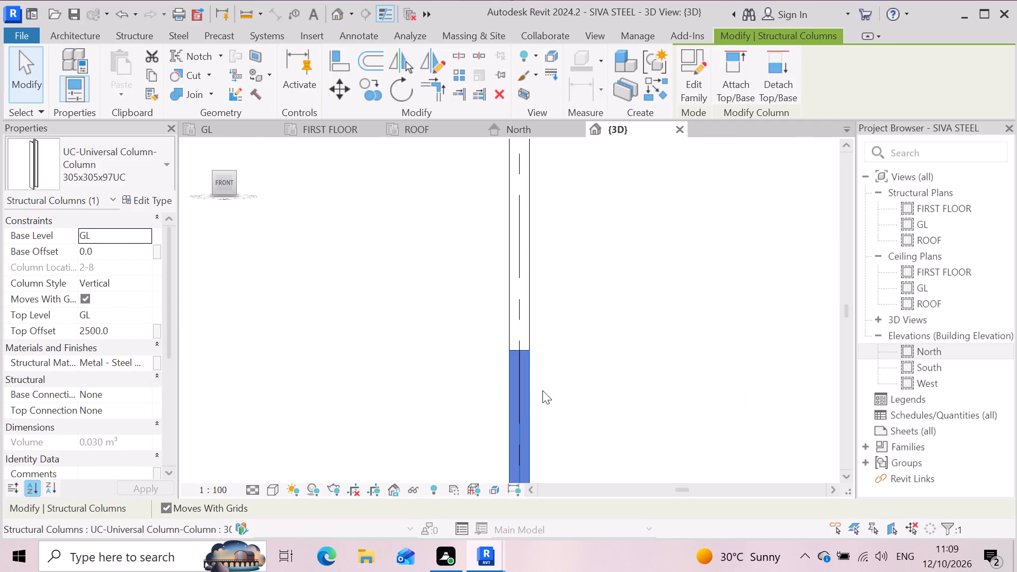
key("Delete")
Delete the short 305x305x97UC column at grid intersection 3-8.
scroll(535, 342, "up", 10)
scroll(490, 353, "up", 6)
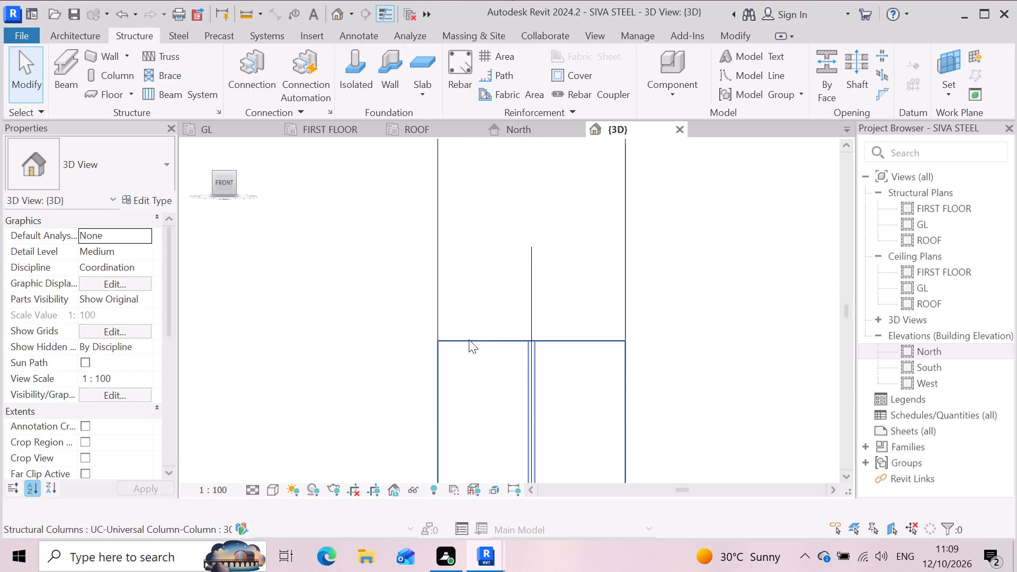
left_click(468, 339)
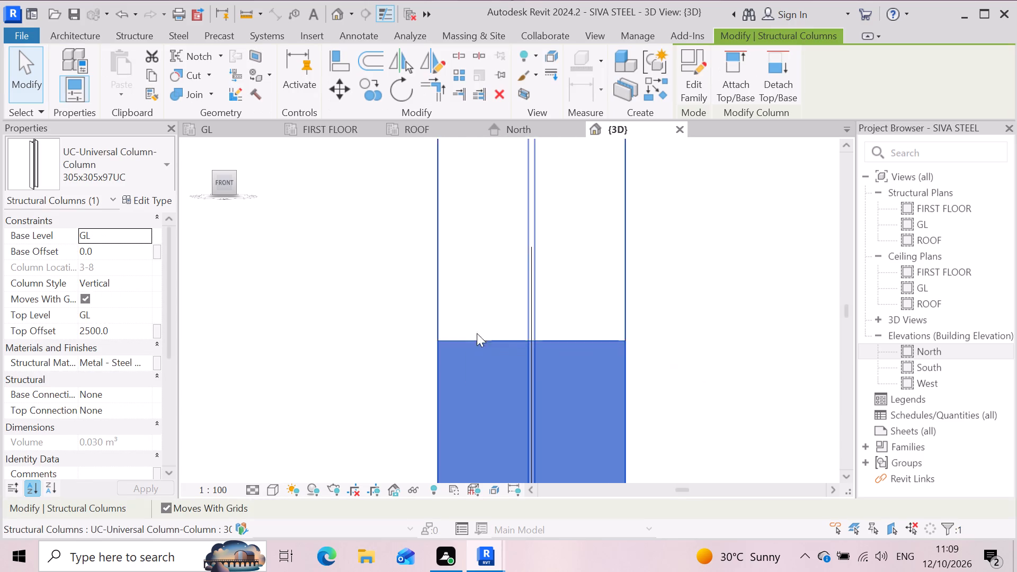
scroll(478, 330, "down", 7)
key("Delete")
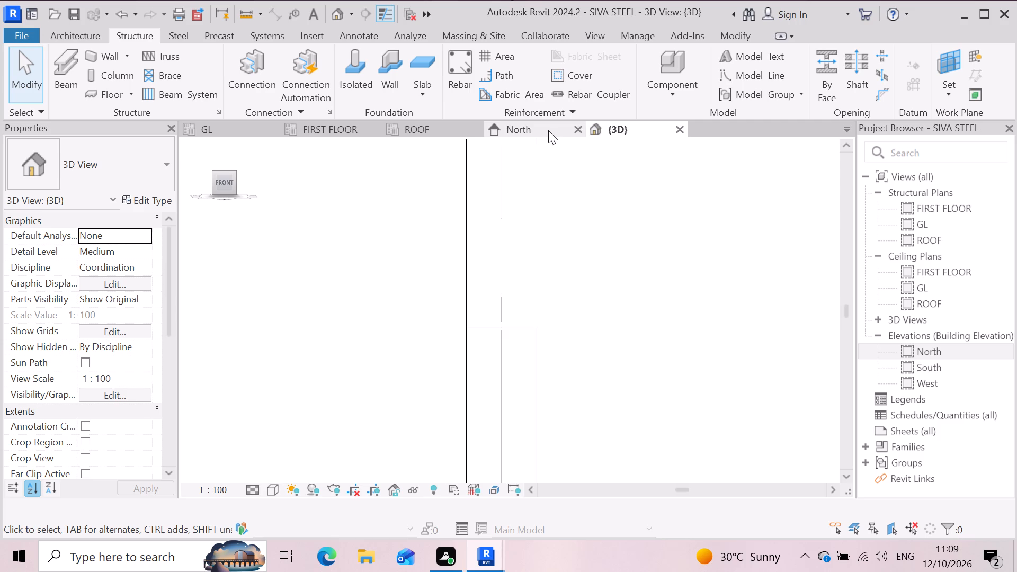
Examine the whole frame in the isometric 3D view, checking columns and footings along grids 8 to 10.
left_click(627, 128)
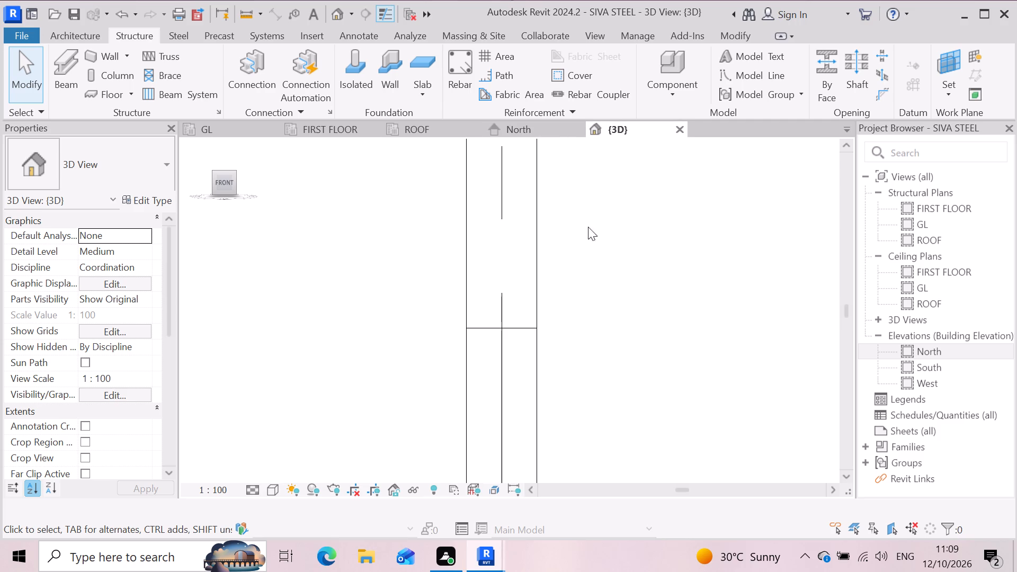
scroll(599, 274, "down", 16)
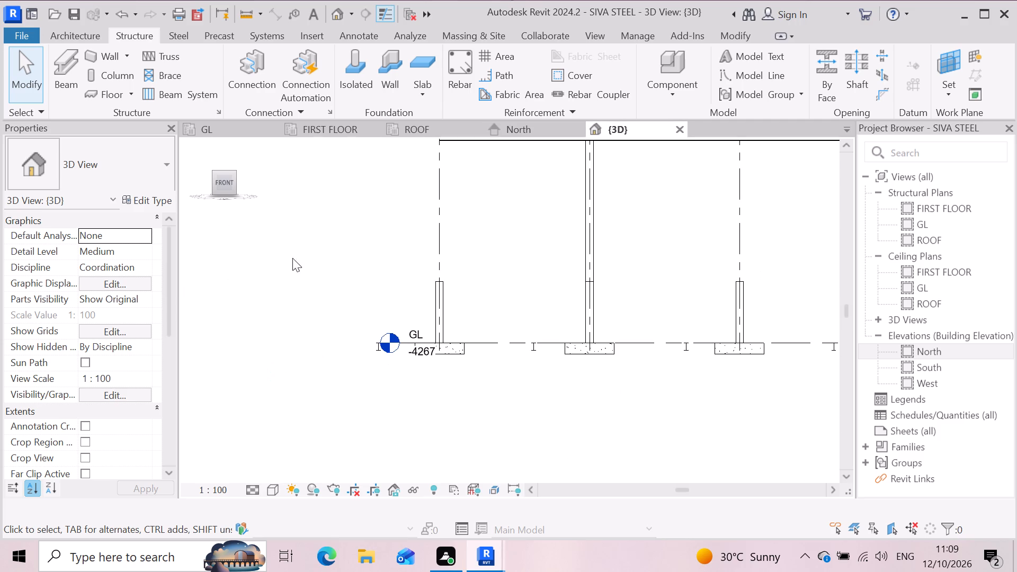
left_click(225, 187)
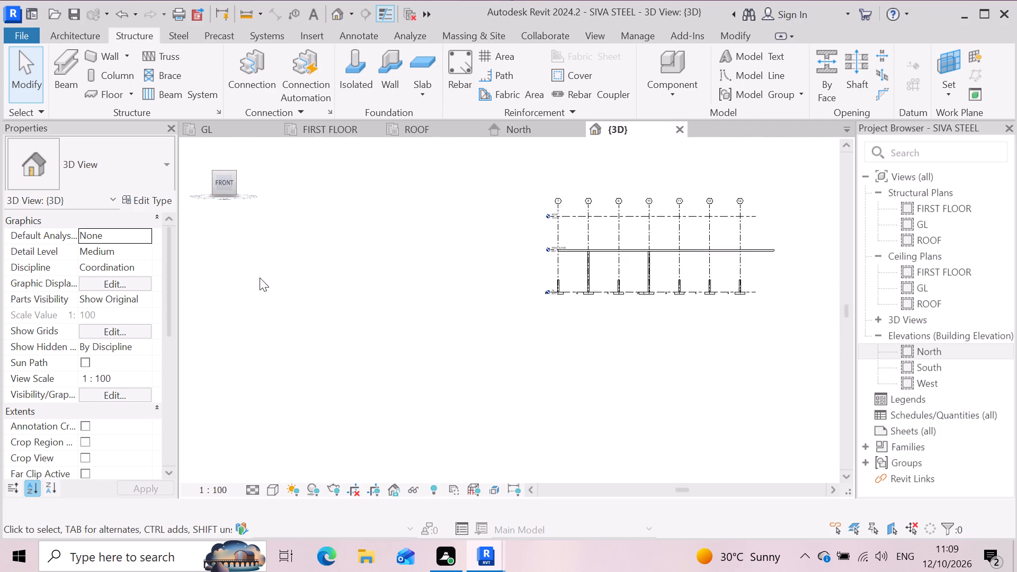
left_click(250, 146)
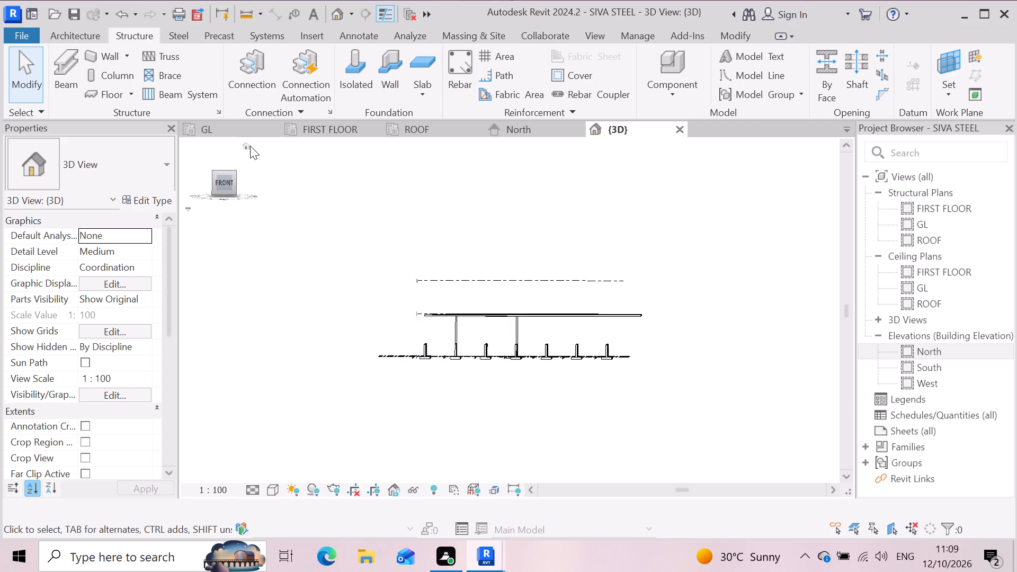
scroll(417, 391, "up", 3)
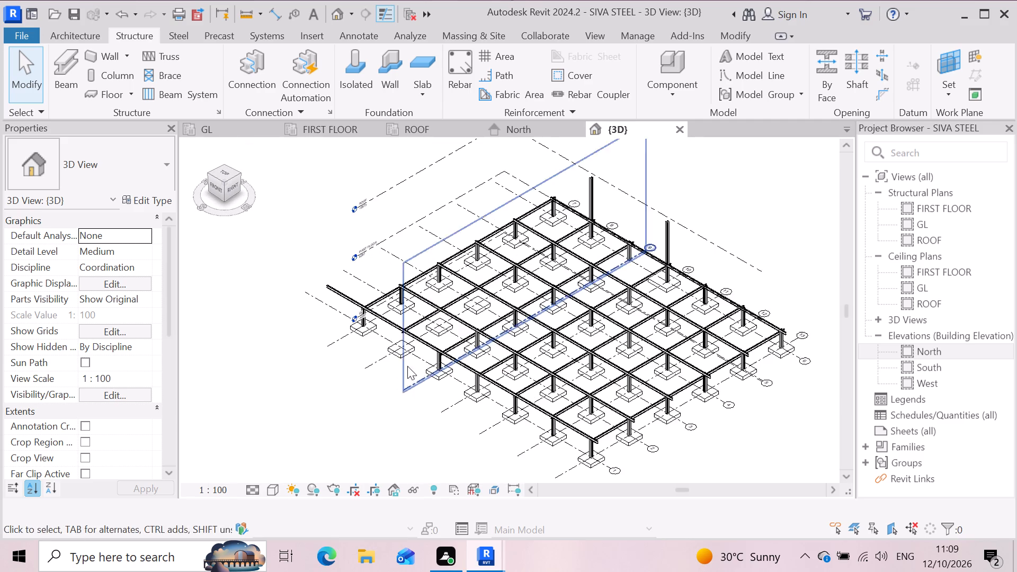
scroll(384, 343, "up", 8)
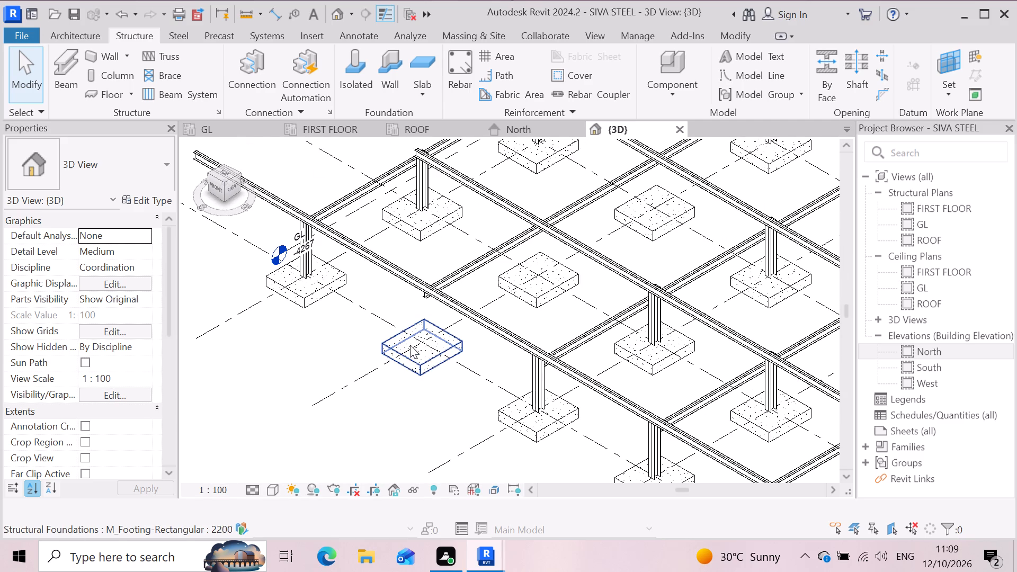
scroll(414, 338, "up", 3)
scroll(408, 326, "down", 8)
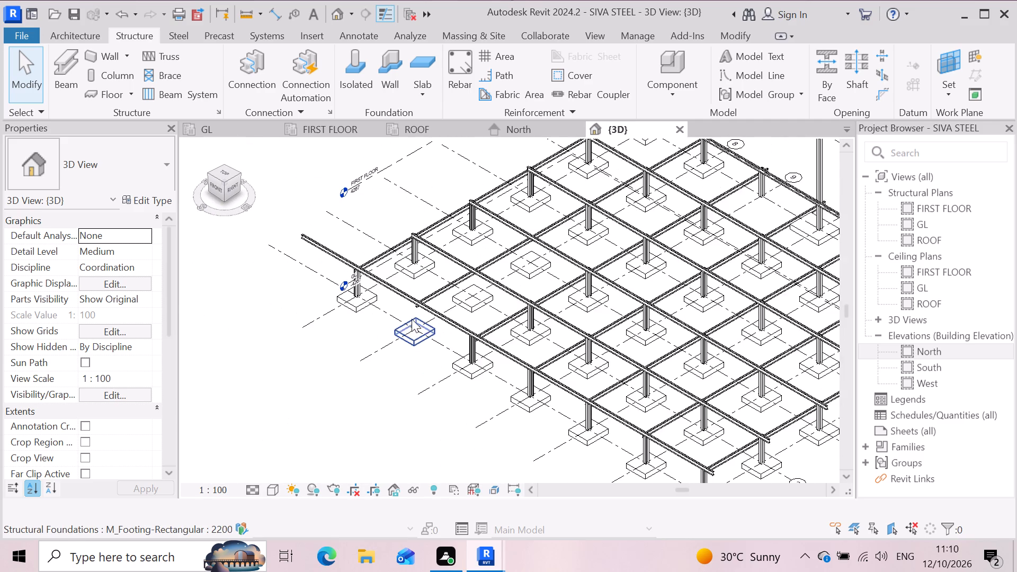
scroll(412, 319, "down", 3)
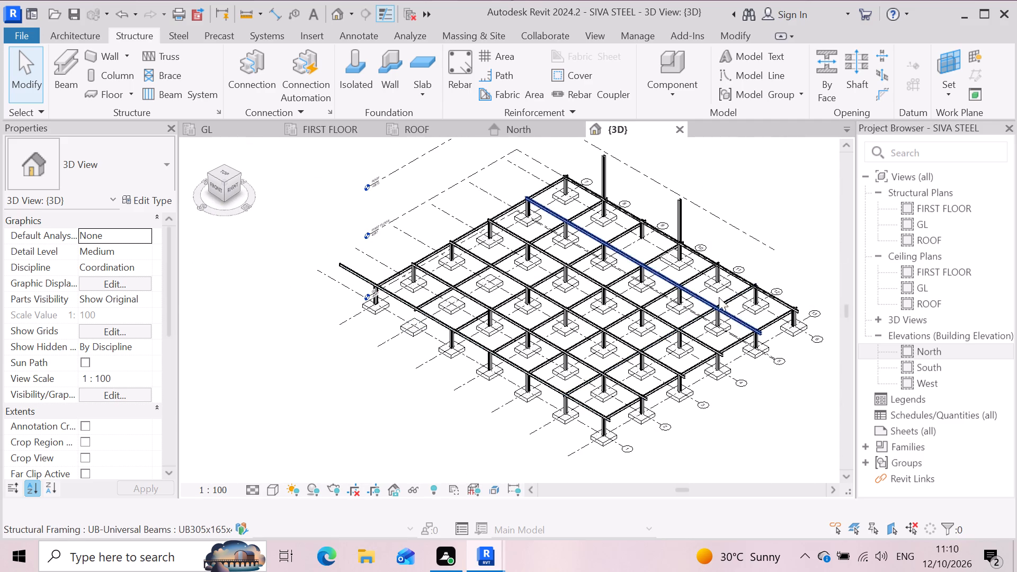
scroll(718, 201, "up", 7)
scroll(649, 234, "down", 2)
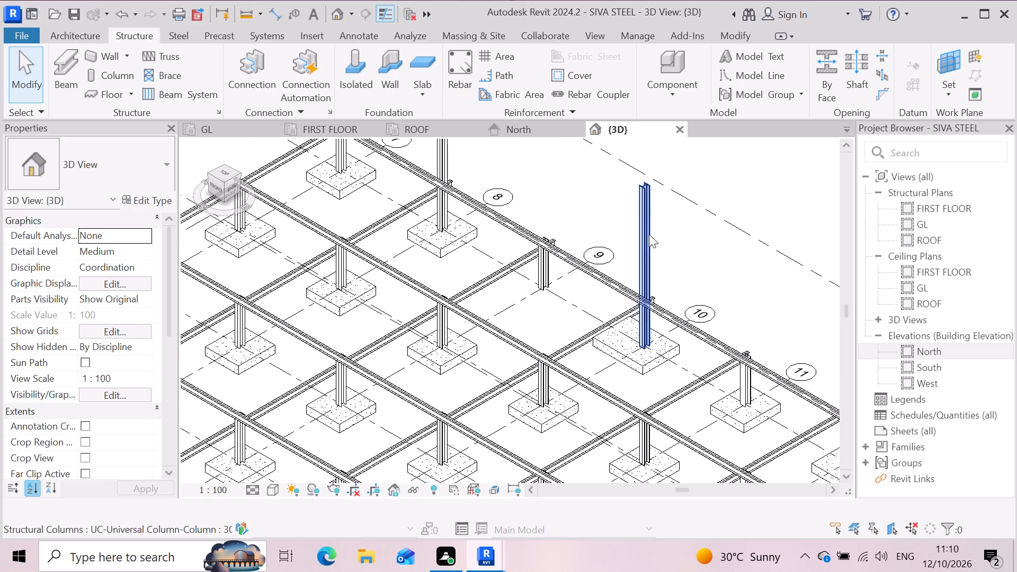
scroll(649, 234, "down", 4)
scroll(552, 204, "up", 3)
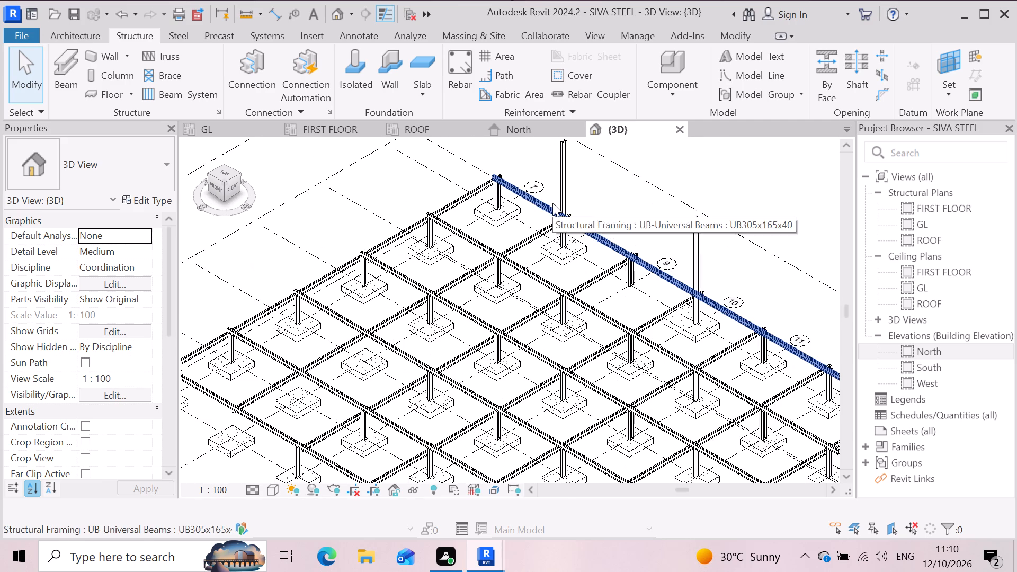
scroll(554, 217, "down", 3)
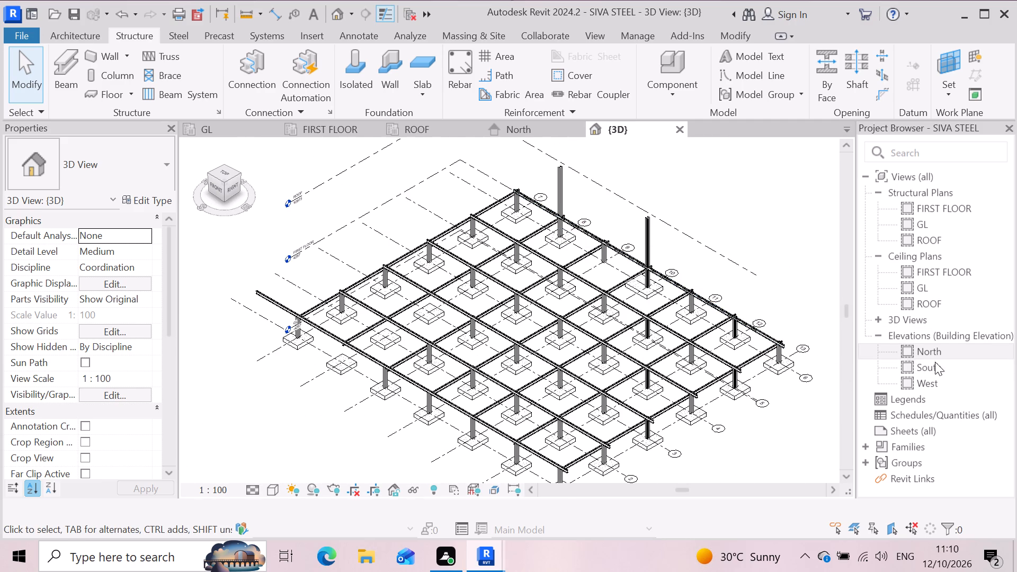
Inspect the columns, footings and FIRST FLOOR beam in the North elevation and in the front 3D view.
double_click(937, 353)
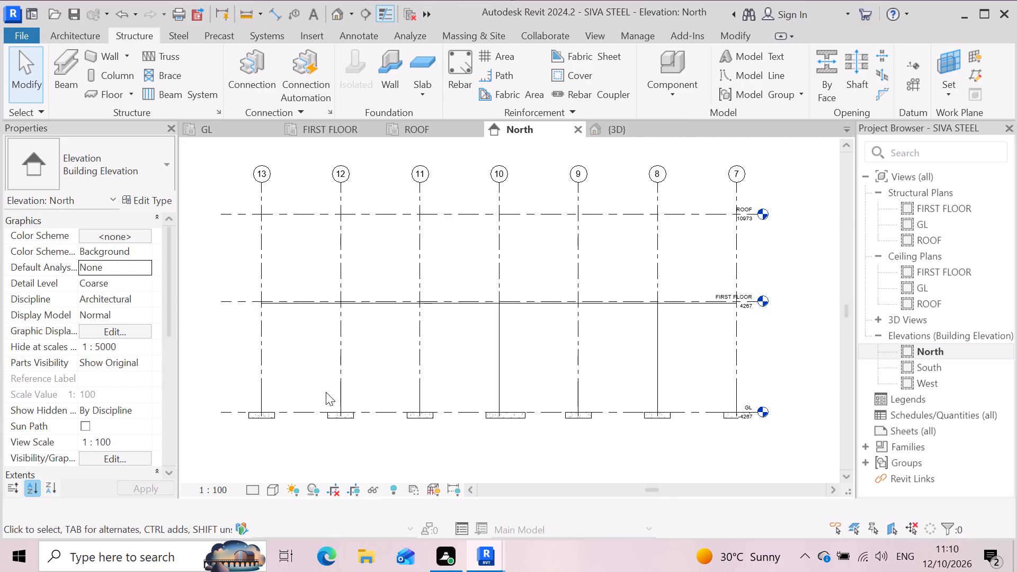
scroll(252, 318, "up", 3)
scroll(317, 334, "down", 1)
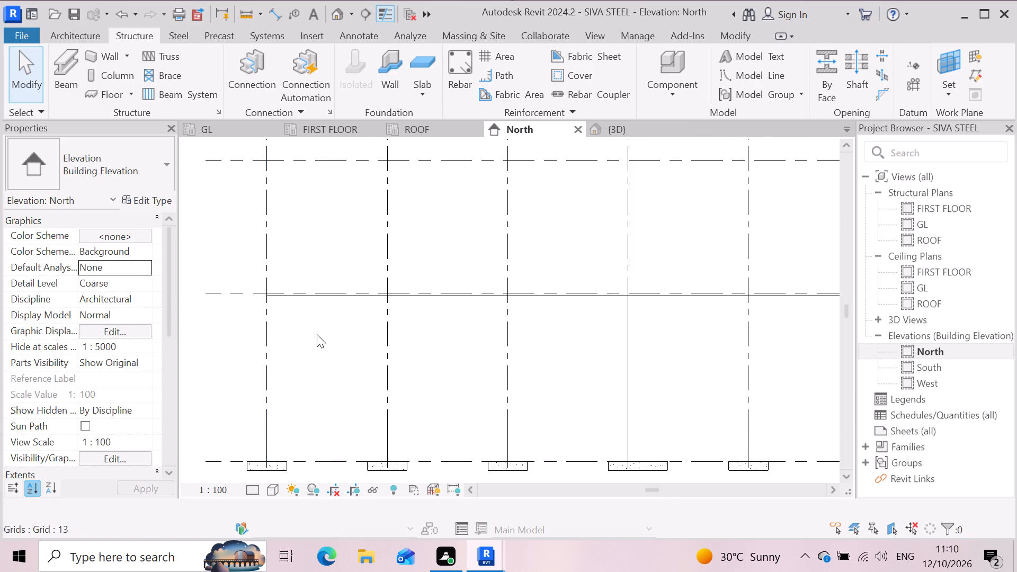
scroll(317, 334, "down", 5)
scroll(538, 437, "up", 2)
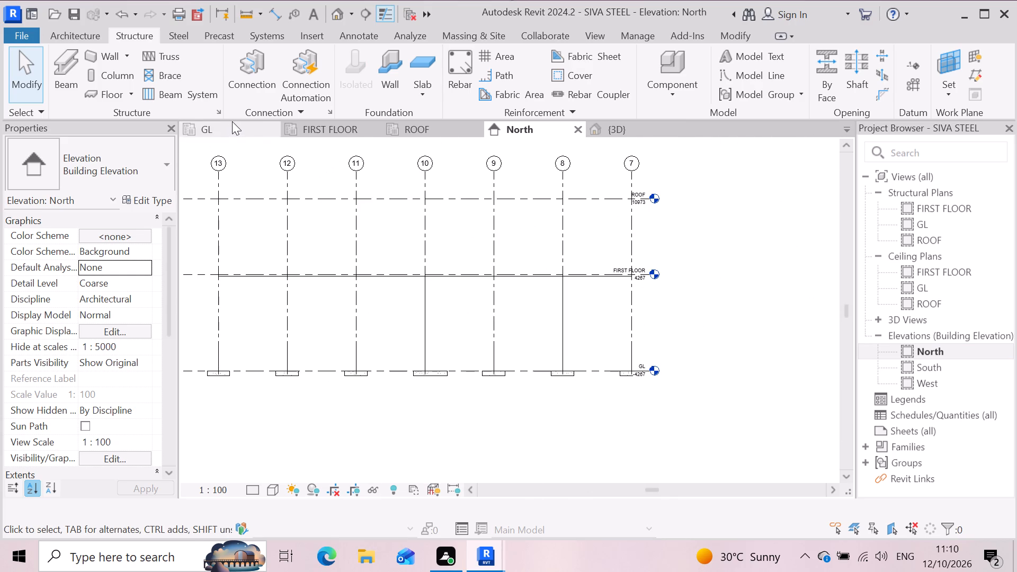
scroll(584, 400, "down", 3)
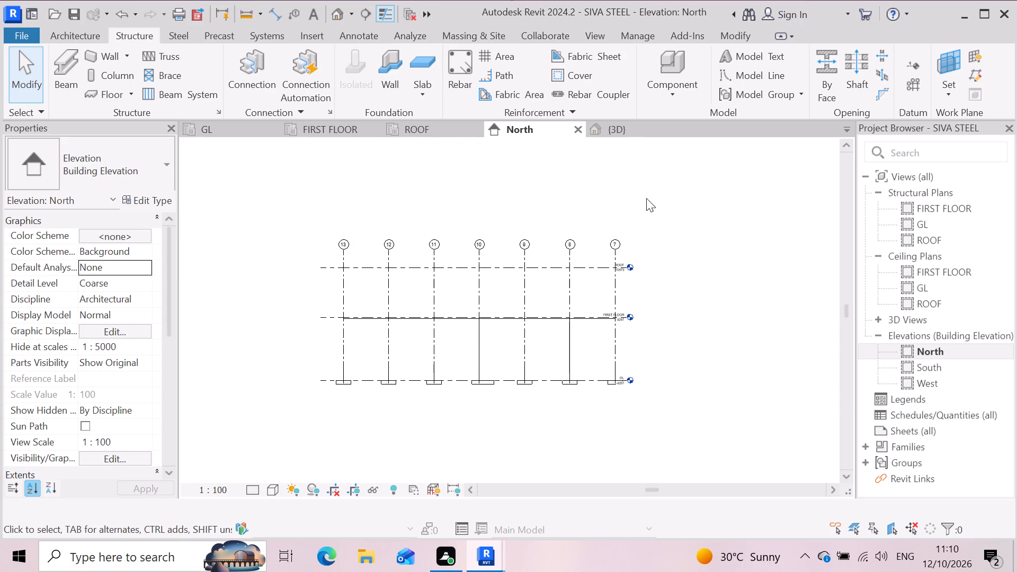
left_click(650, 132)
scroll(459, 310, "down", 2)
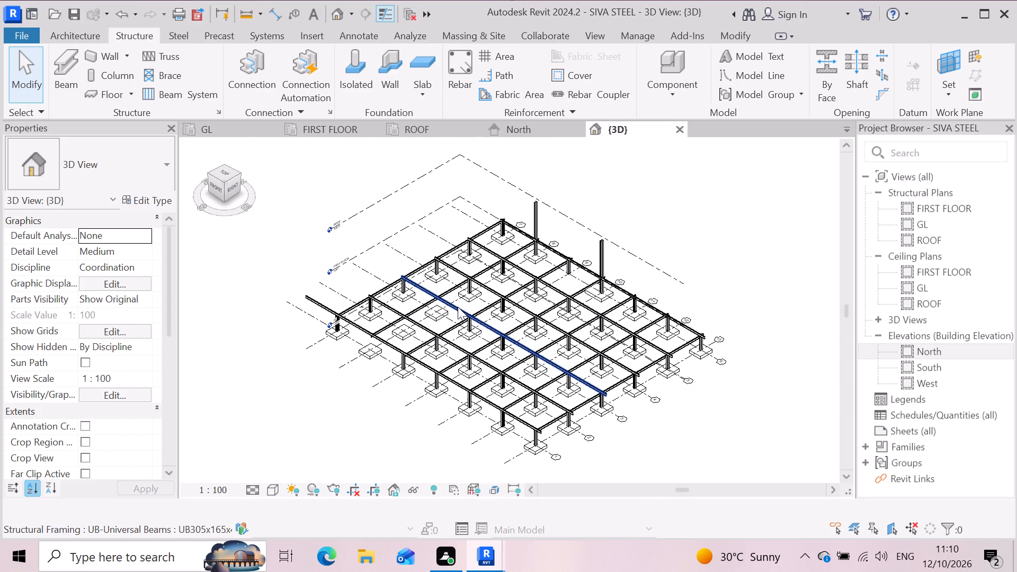
left_click(220, 186)
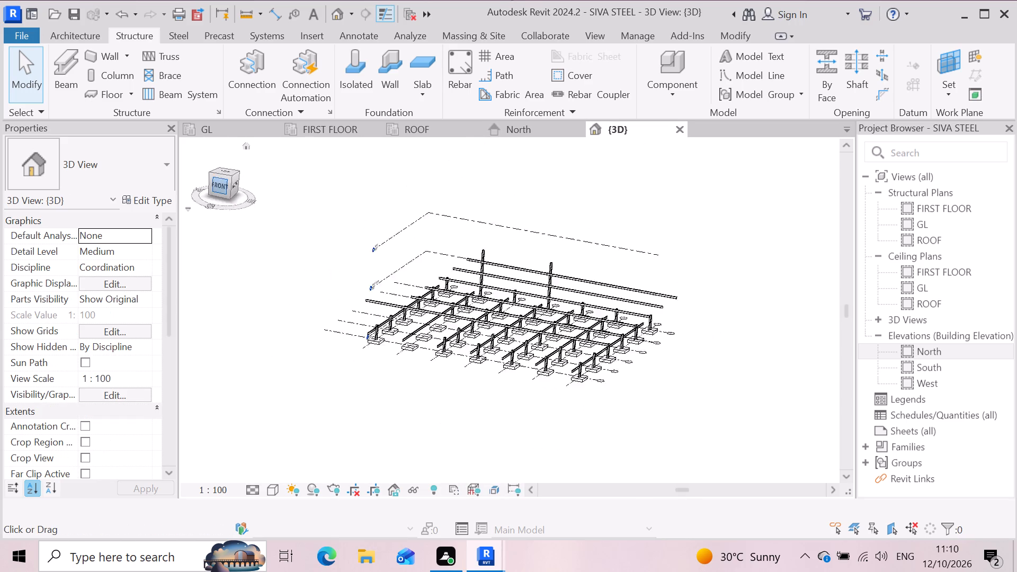
scroll(463, 383, "up", 2)
scroll(446, 310, "up", 3)
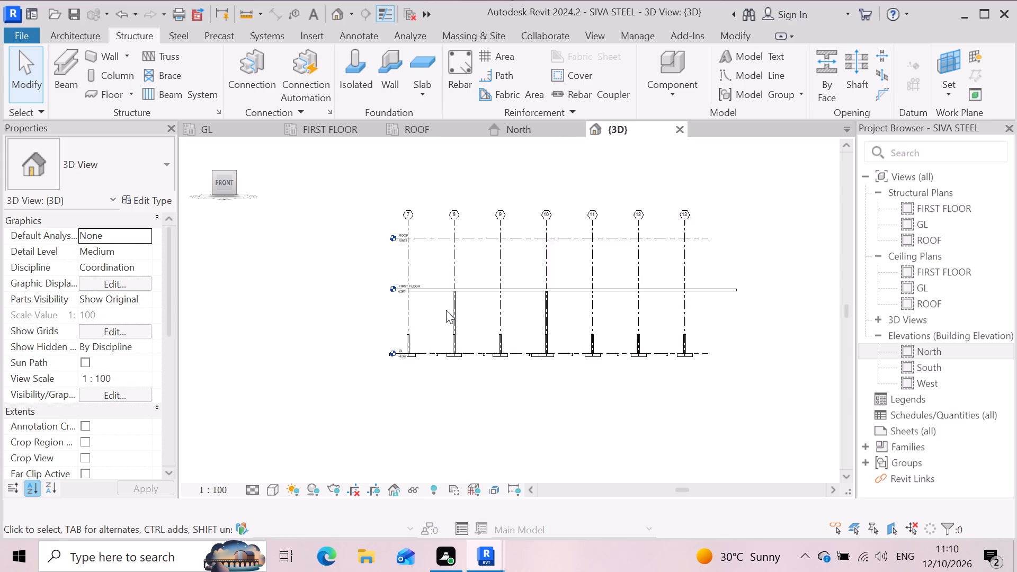
scroll(395, 372, "up", 4)
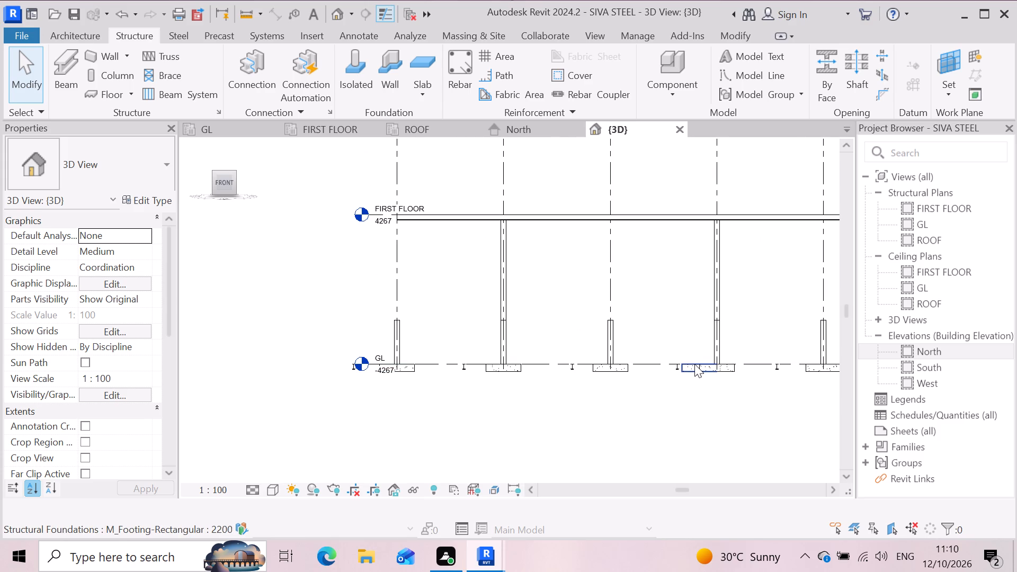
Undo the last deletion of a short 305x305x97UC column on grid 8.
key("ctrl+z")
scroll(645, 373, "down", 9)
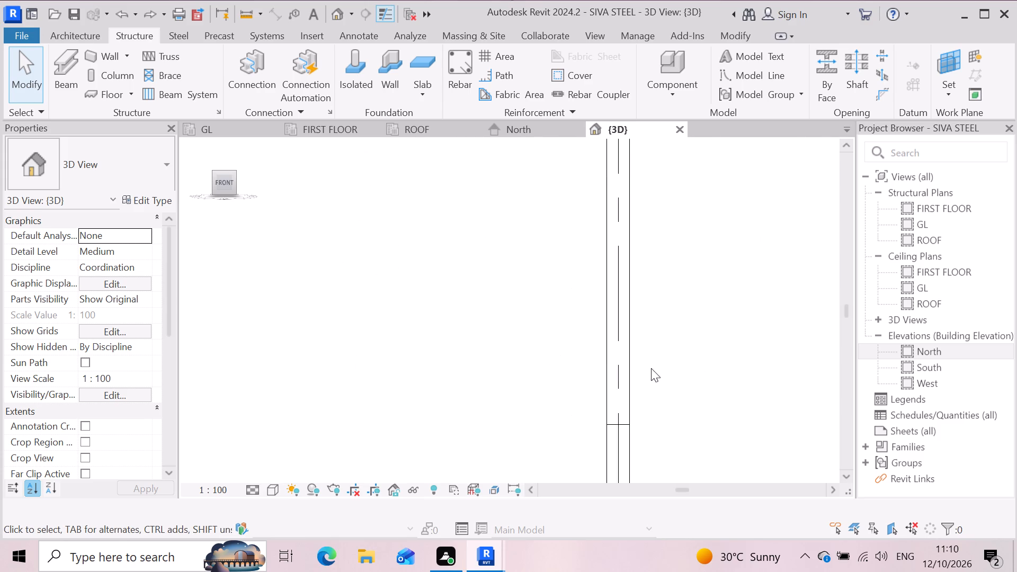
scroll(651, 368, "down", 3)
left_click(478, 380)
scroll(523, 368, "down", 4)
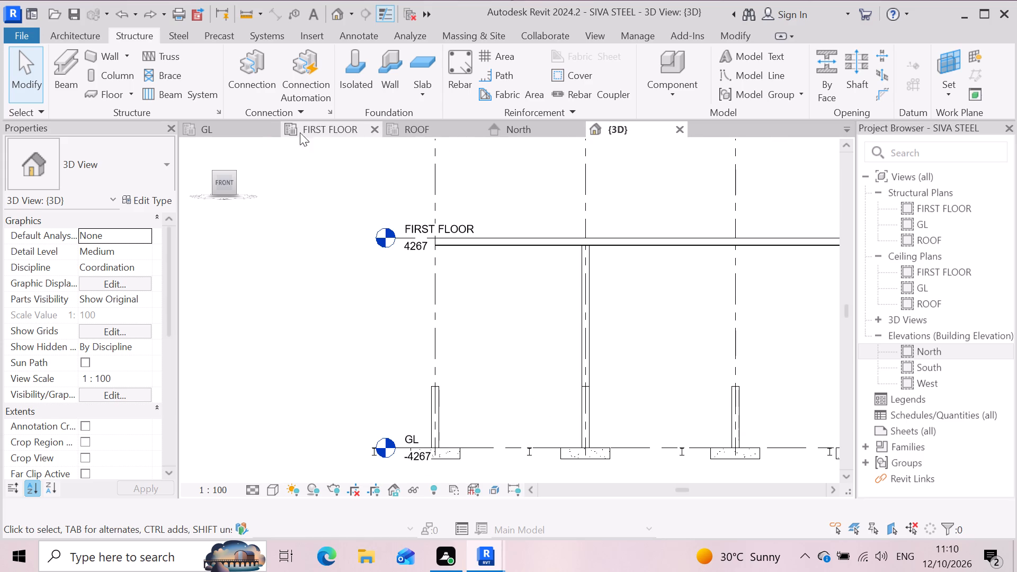
Examine the grid 8 footings and neighbouring short columns in the isometric 3D view.
left_click(618, 130)
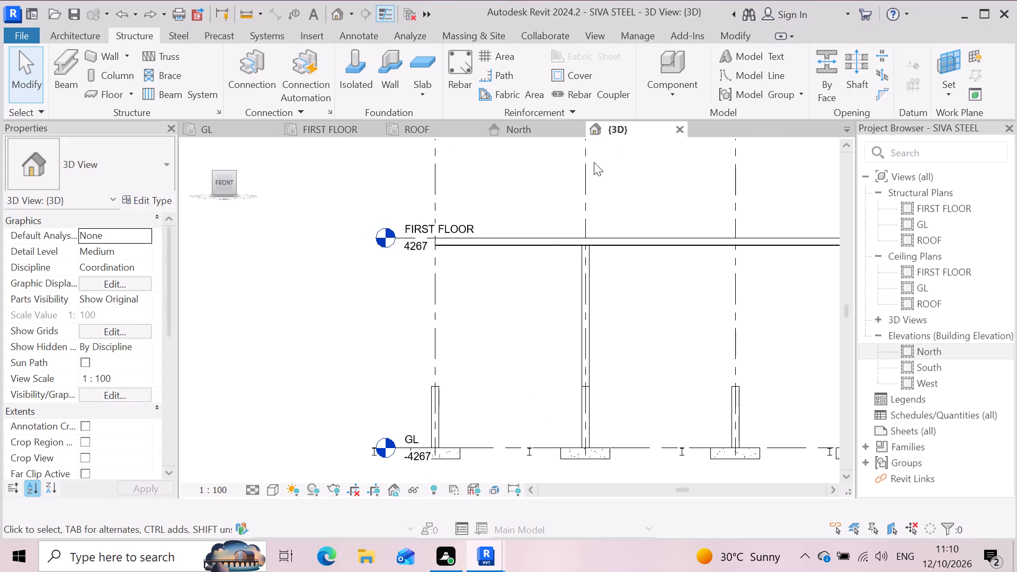
left_click(249, 149)
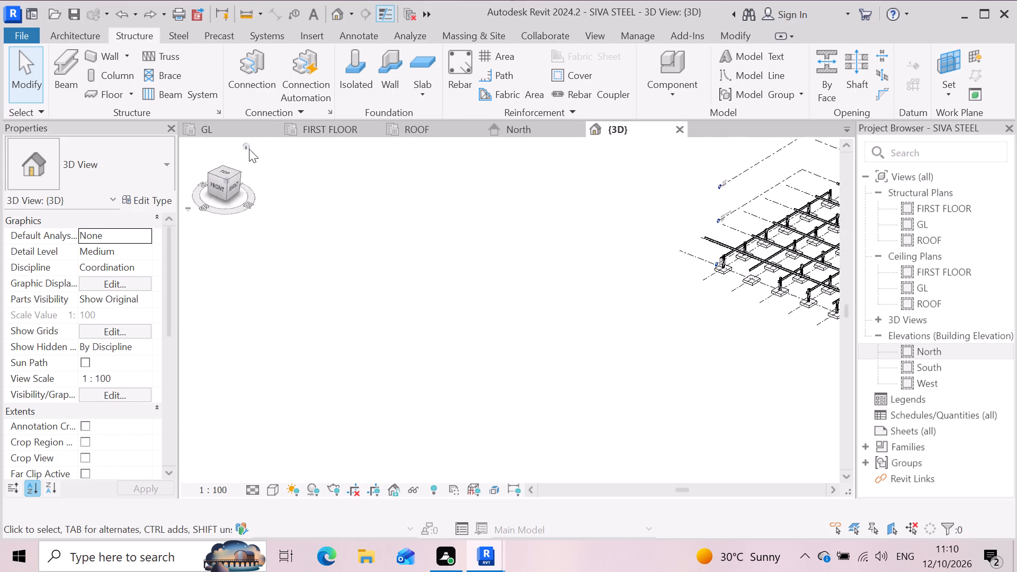
scroll(394, 387, "up", 3)
scroll(398, 335, "up", 3)
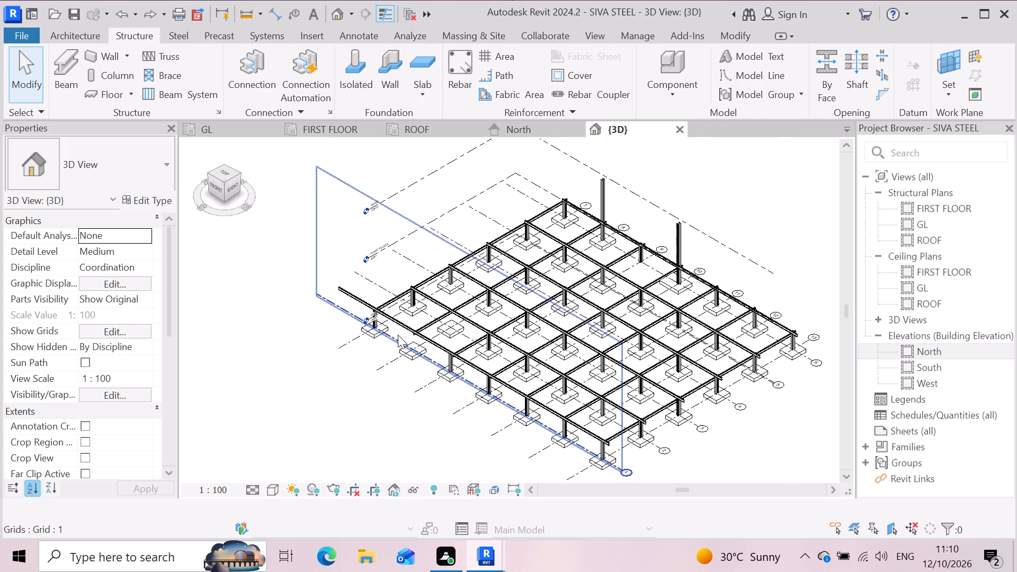
scroll(398, 335, "up", 4)
scroll(431, 373, "up", 3)
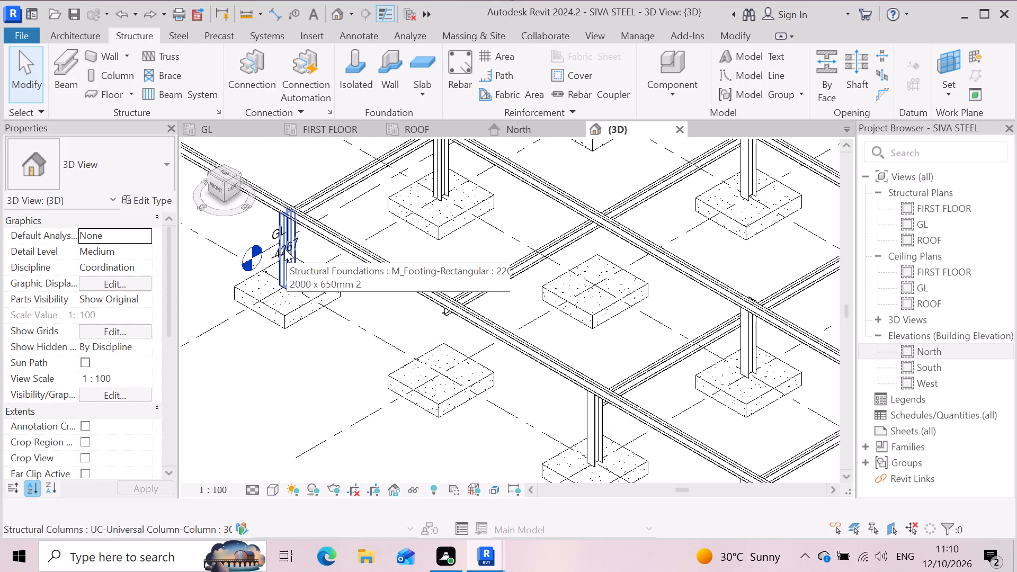
scroll(309, 278, "down", 2)
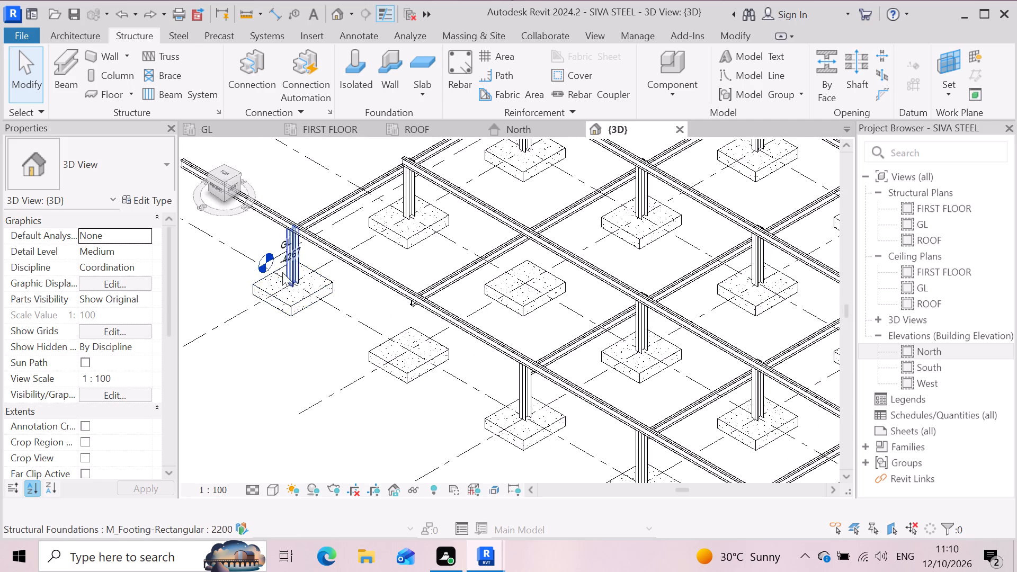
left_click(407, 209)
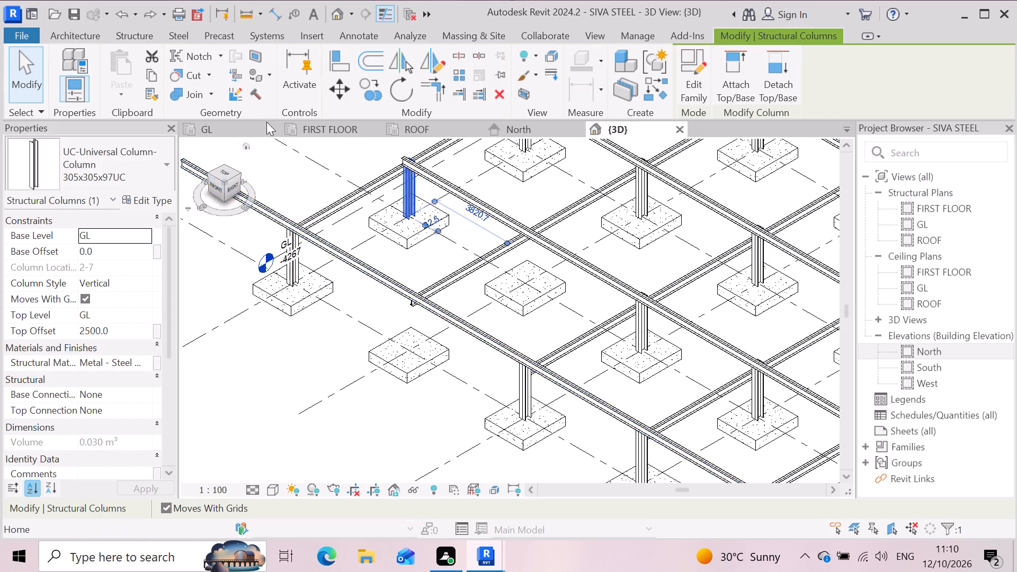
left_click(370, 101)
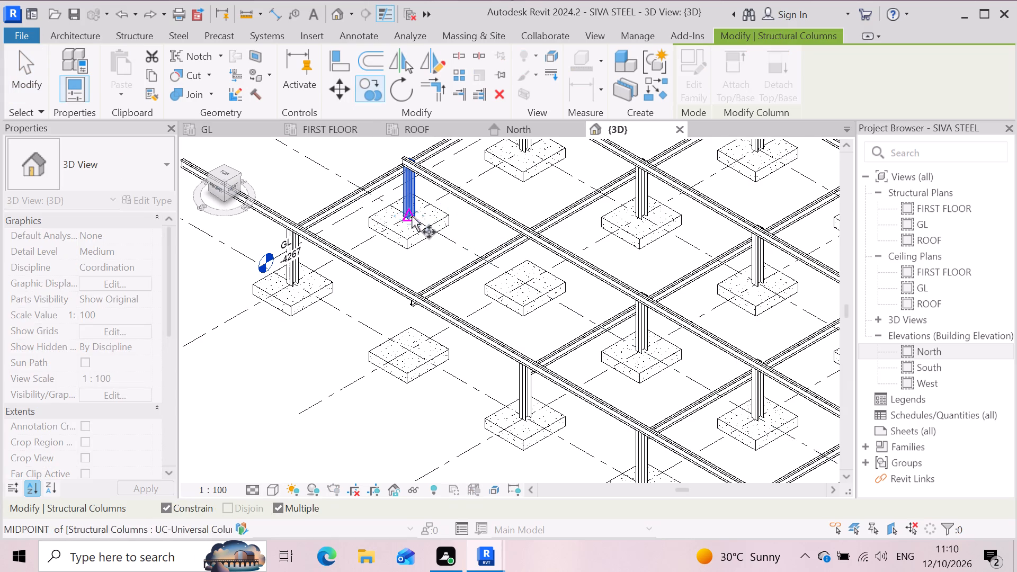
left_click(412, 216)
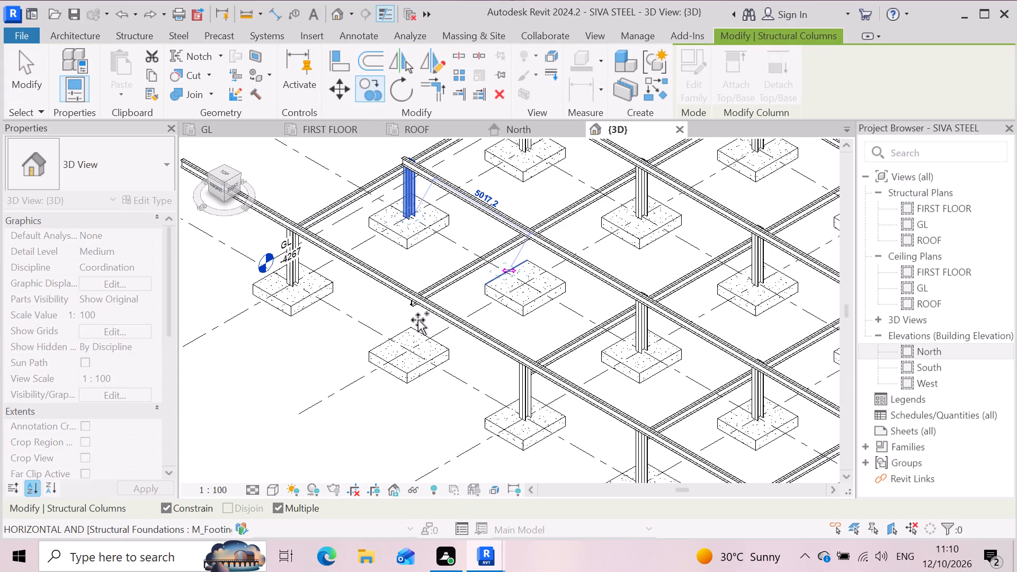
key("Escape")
Copy the 305x305x97UC column at grid 1-7 along grid 1 by 6300 mm onto the empty footing at grid 8.
left_click(291, 254)
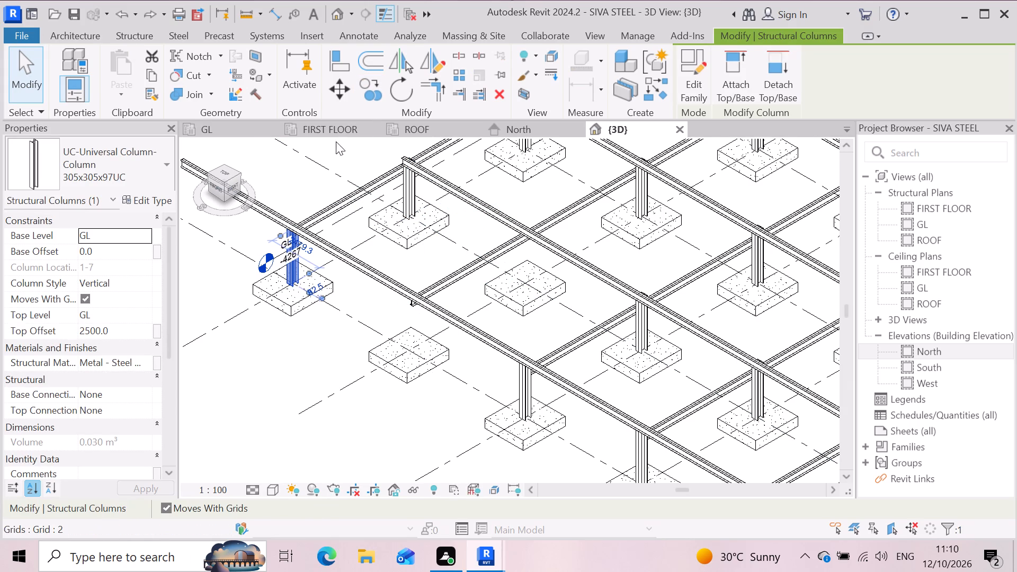
left_click(373, 92)
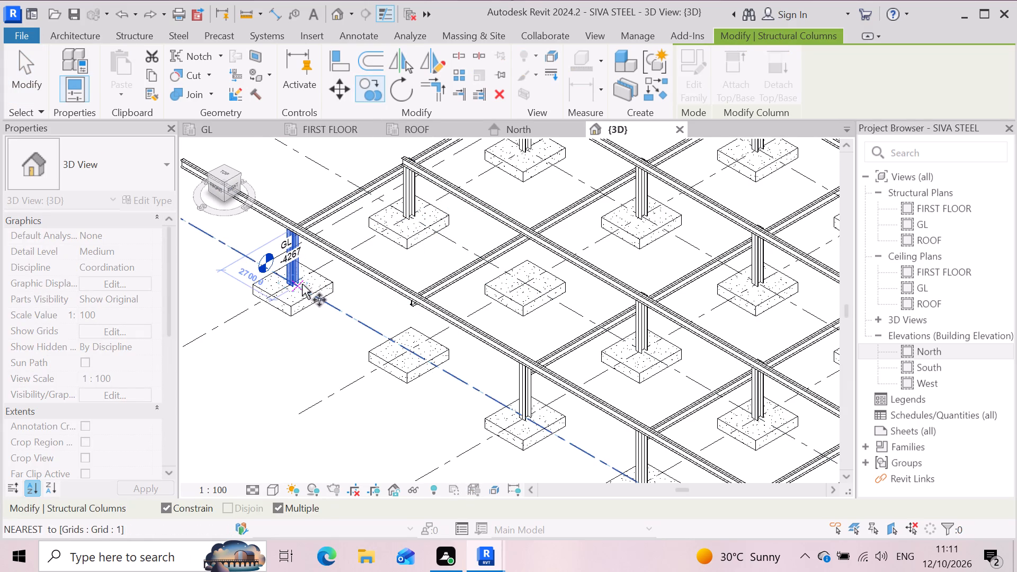
left_click(302, 284)
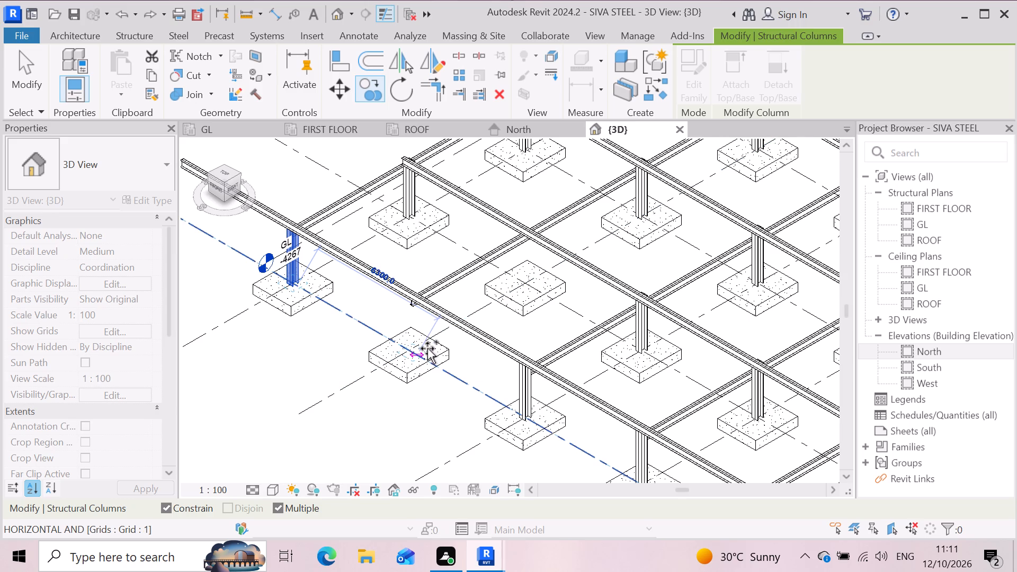
left_click(427, 347)
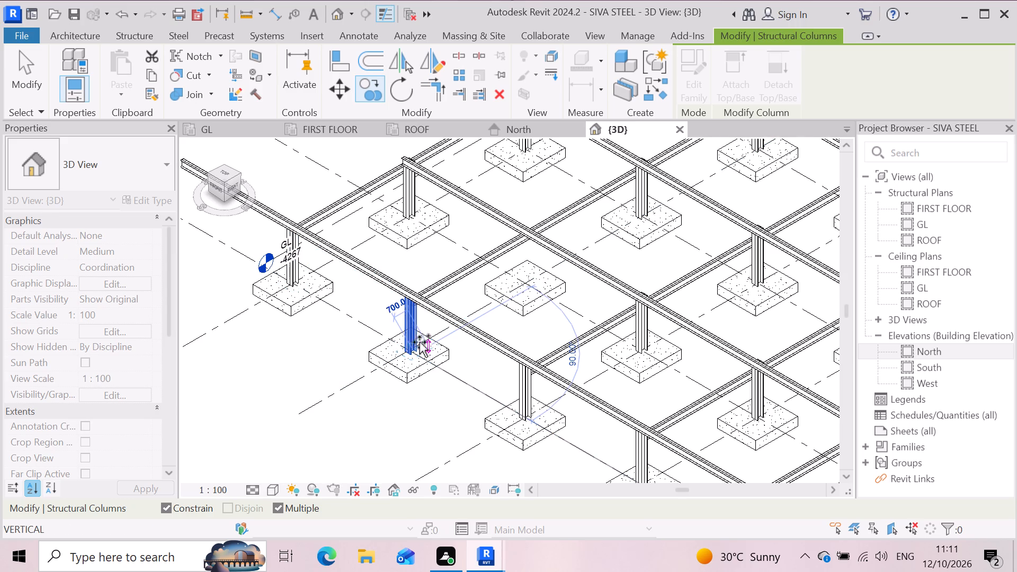
key("Escape")
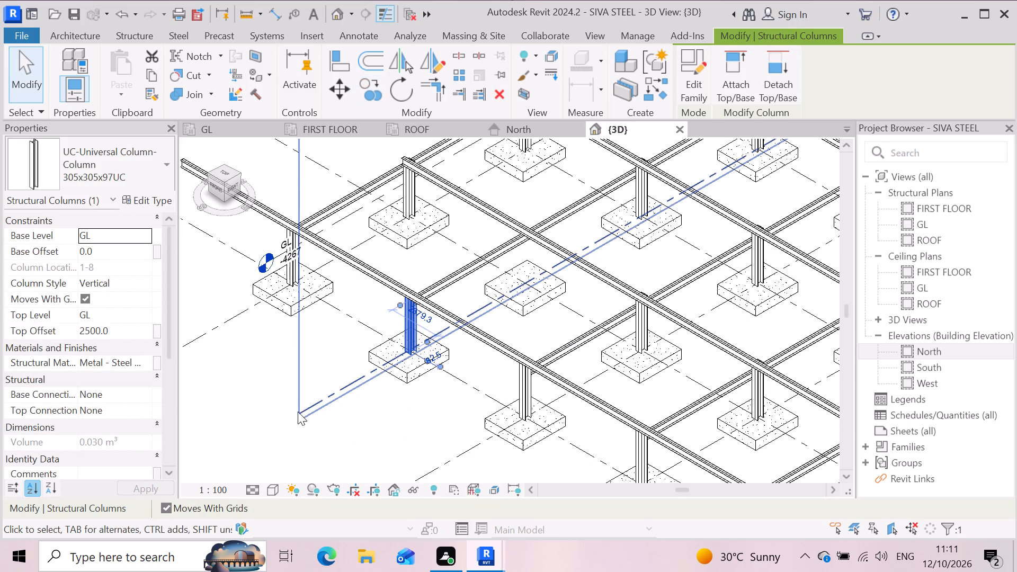
scroll(325, 385, "down", 3)
scroll(381, 351, "up", 10)
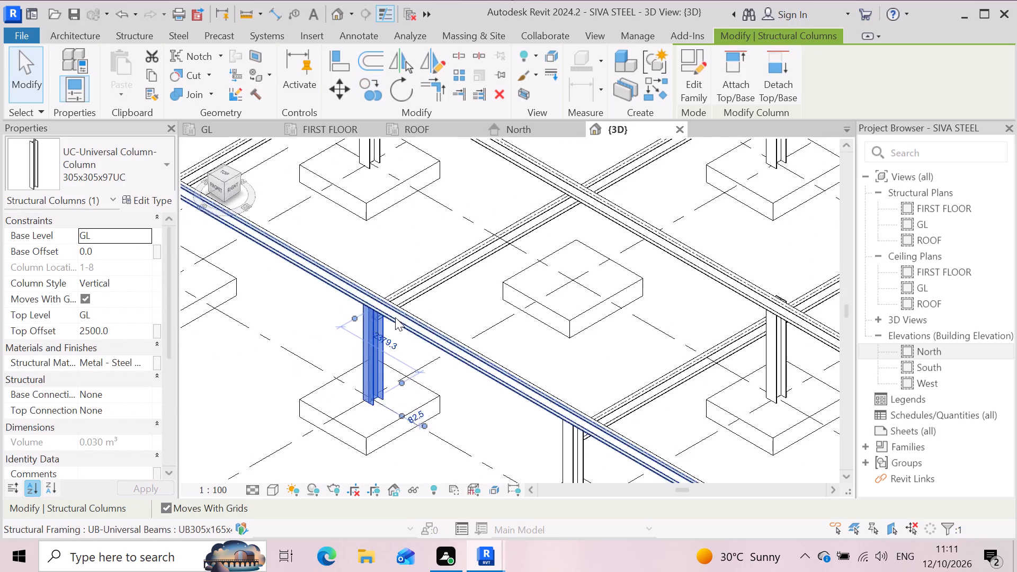
scroll(395, 317, "up", 5)
scroll(368, 315, "down", 10)
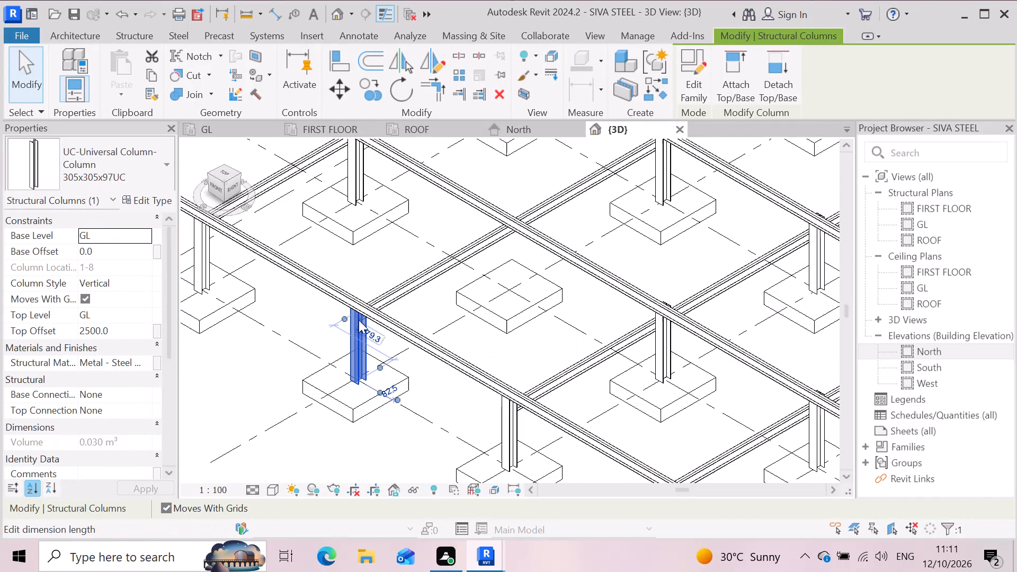
key("Escape")
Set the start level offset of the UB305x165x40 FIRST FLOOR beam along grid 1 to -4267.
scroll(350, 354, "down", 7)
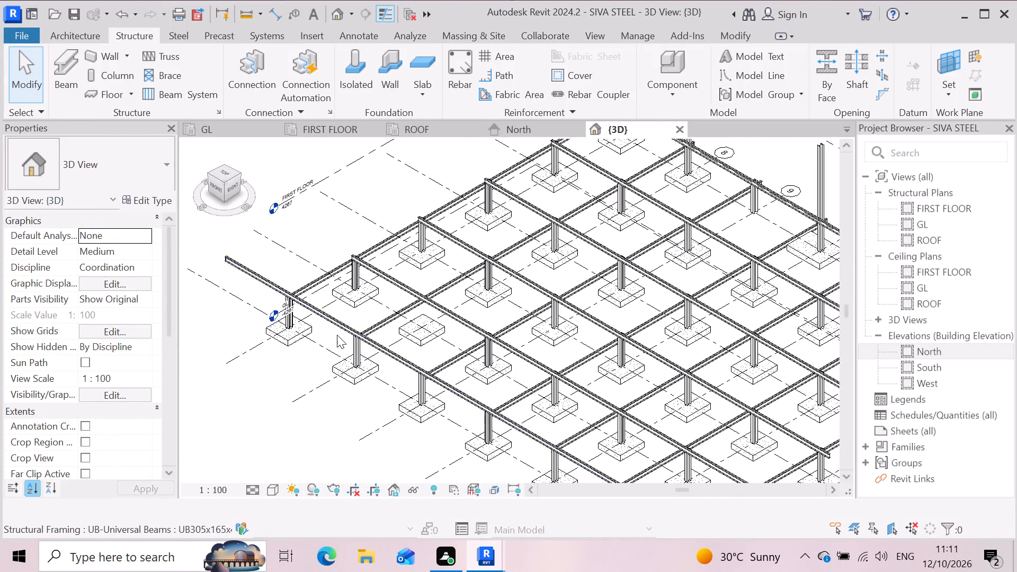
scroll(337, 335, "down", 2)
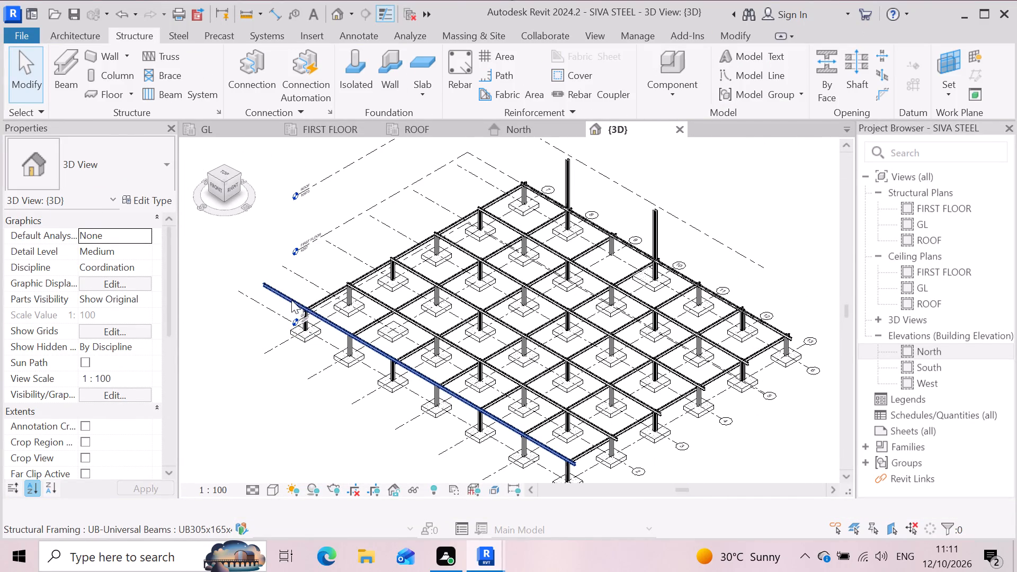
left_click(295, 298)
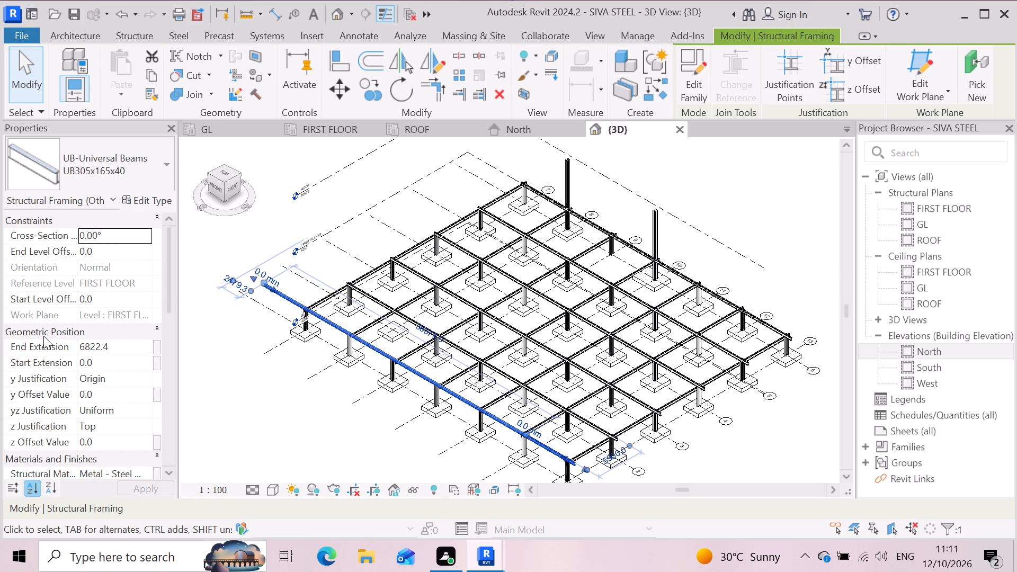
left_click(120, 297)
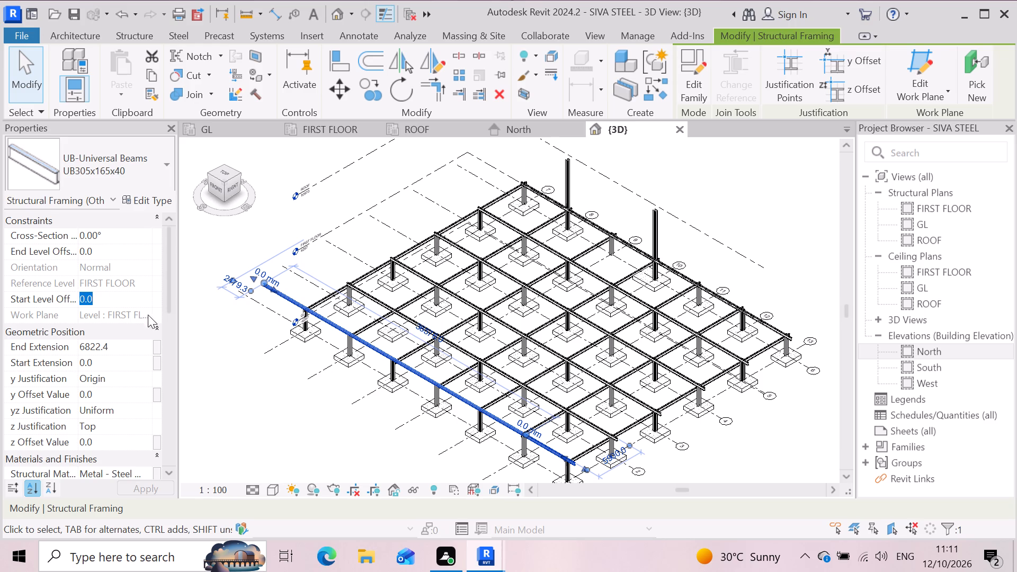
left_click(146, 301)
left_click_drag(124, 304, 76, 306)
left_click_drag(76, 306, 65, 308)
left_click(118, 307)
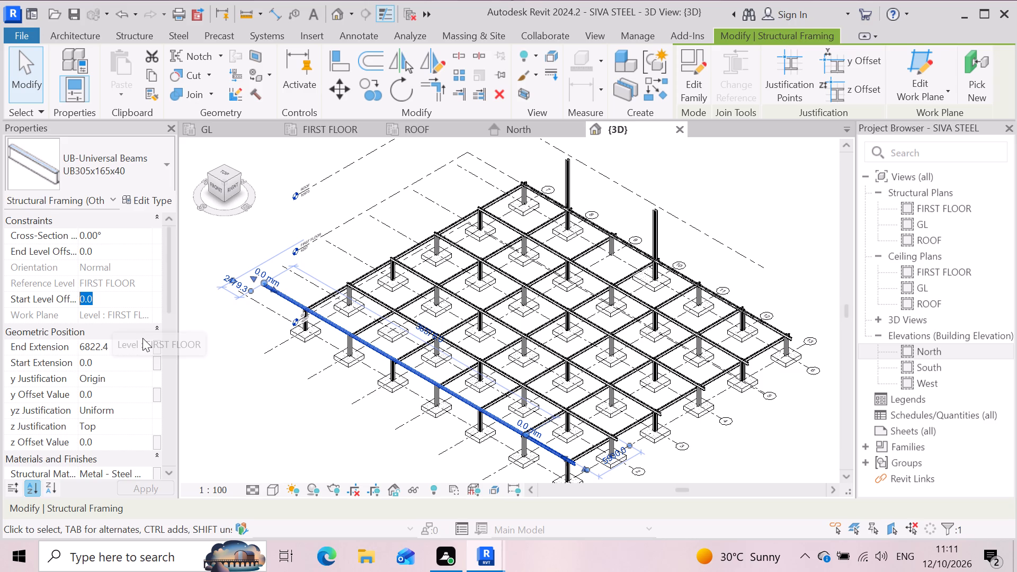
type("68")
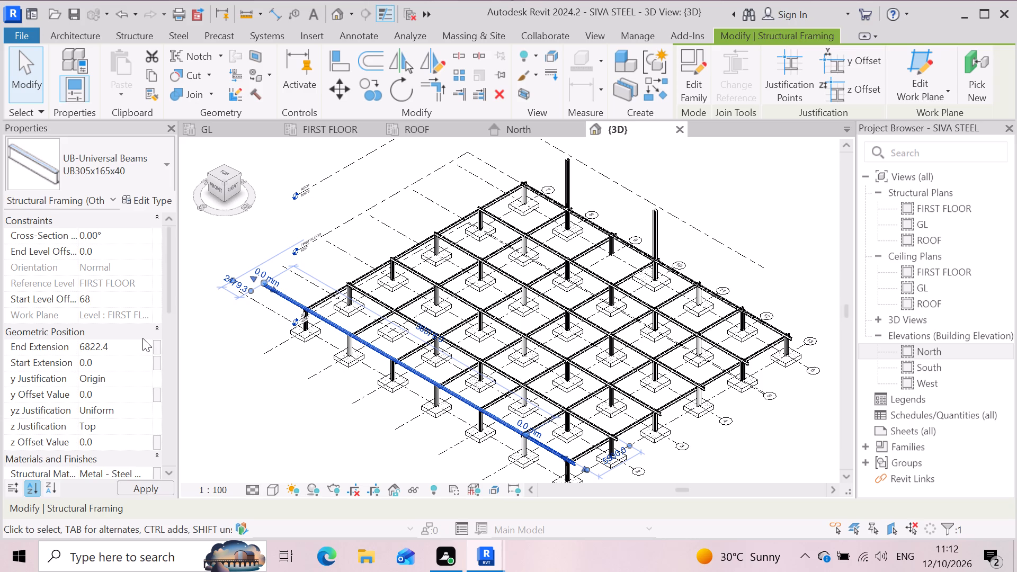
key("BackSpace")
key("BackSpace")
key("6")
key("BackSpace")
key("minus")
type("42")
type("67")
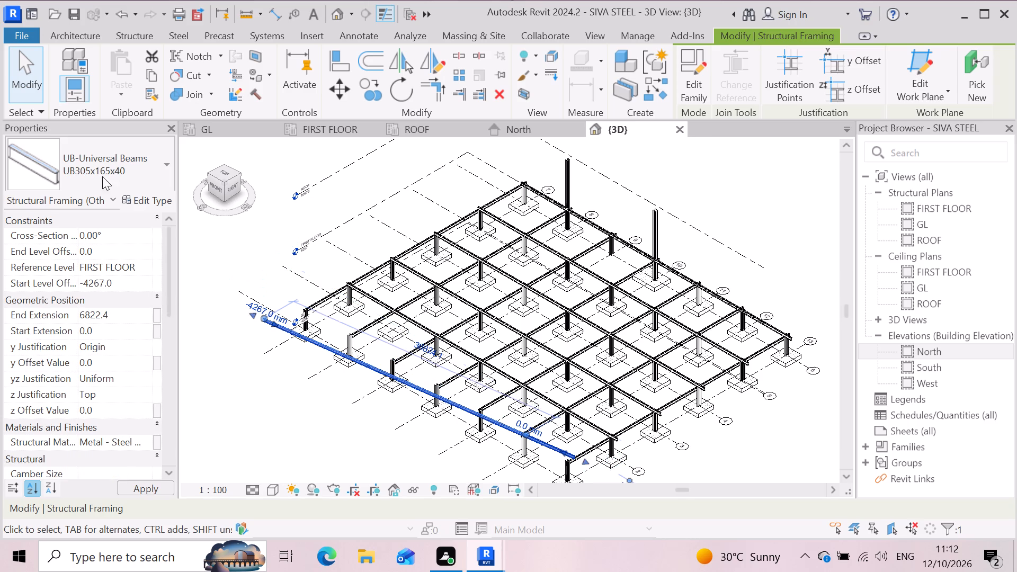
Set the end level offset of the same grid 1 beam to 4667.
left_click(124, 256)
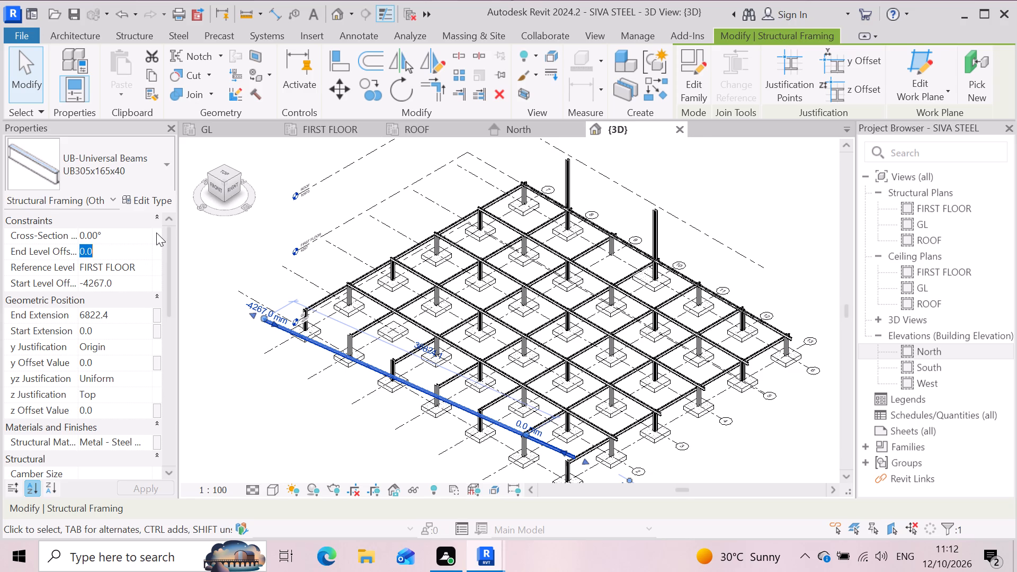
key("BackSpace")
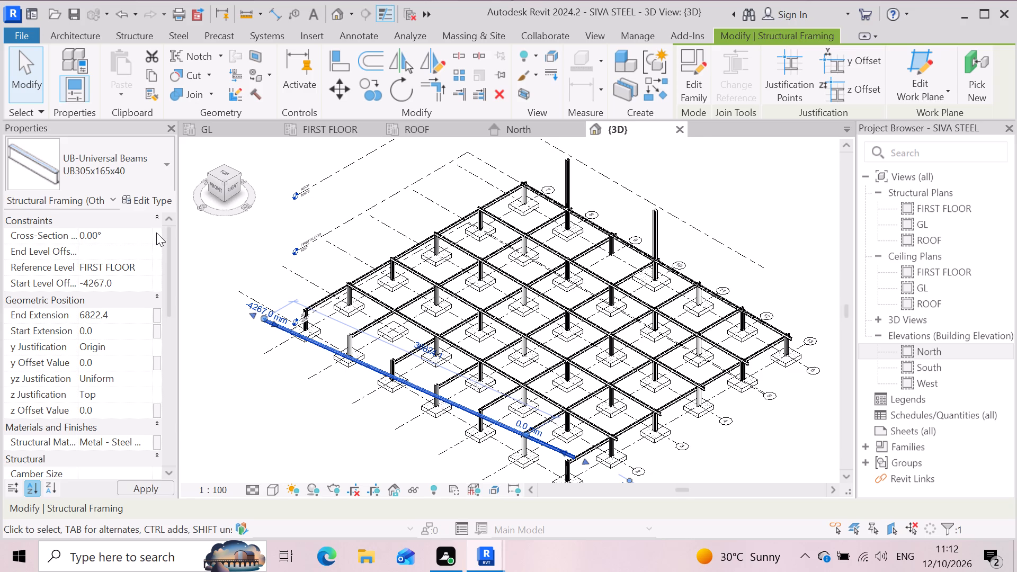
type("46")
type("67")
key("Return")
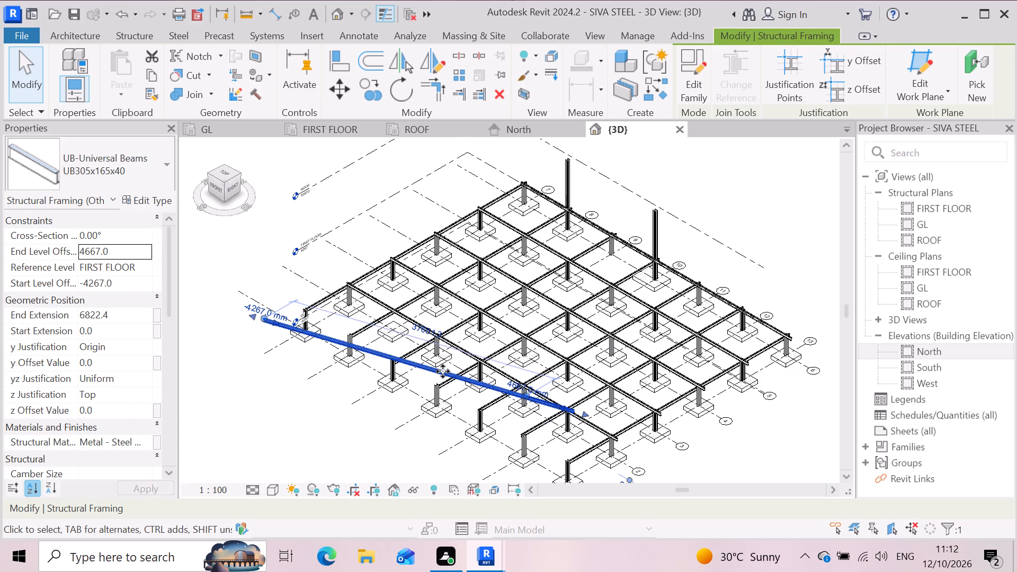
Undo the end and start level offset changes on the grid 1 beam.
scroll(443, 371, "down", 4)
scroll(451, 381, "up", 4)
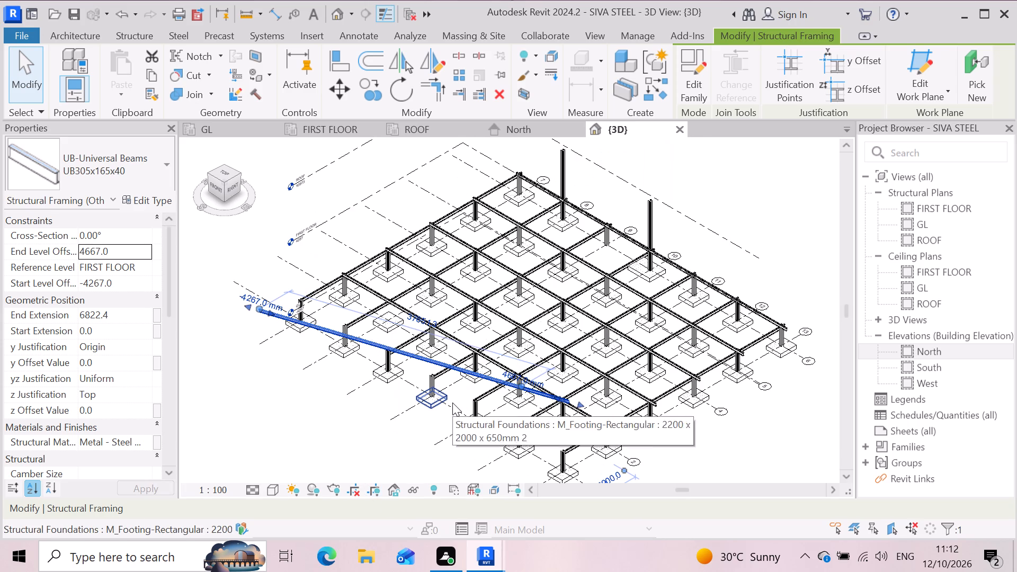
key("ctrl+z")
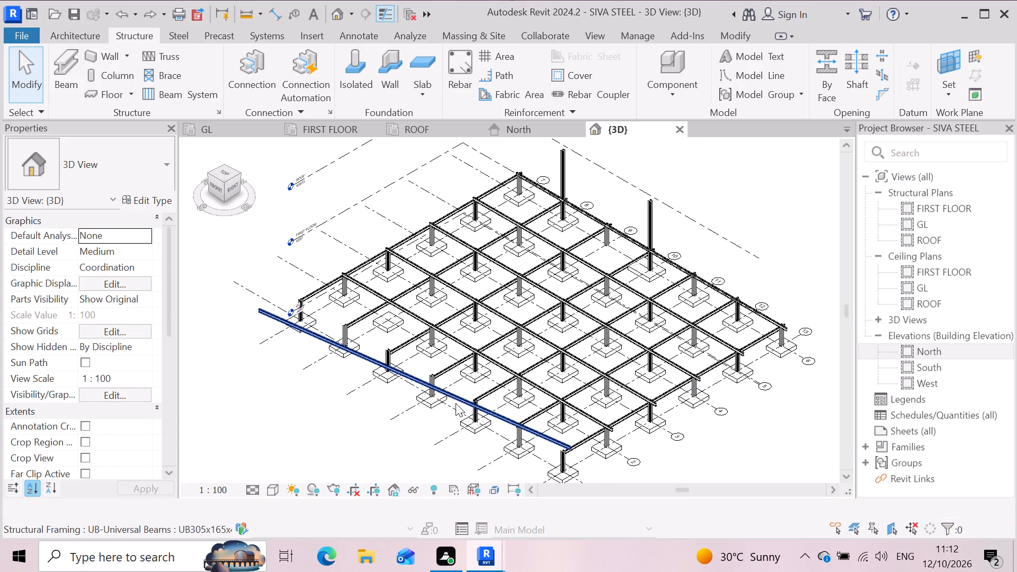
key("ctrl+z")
Examine the whole frame in the isometric 3D view, checking the beams, columns and footings along grid 1.
scroll(345, 365, "up", 3)
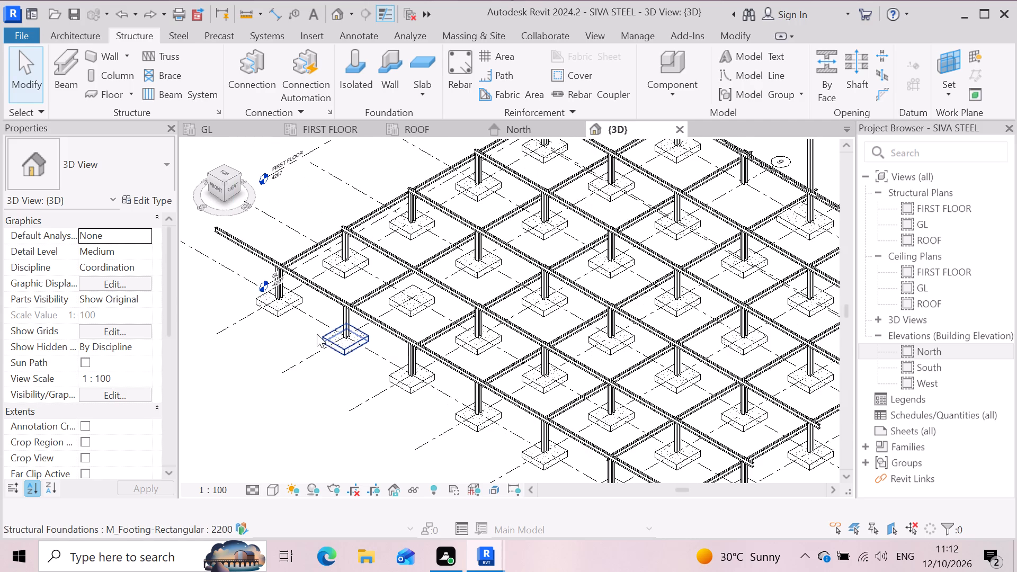
scroll(441, 338, "down", 5)
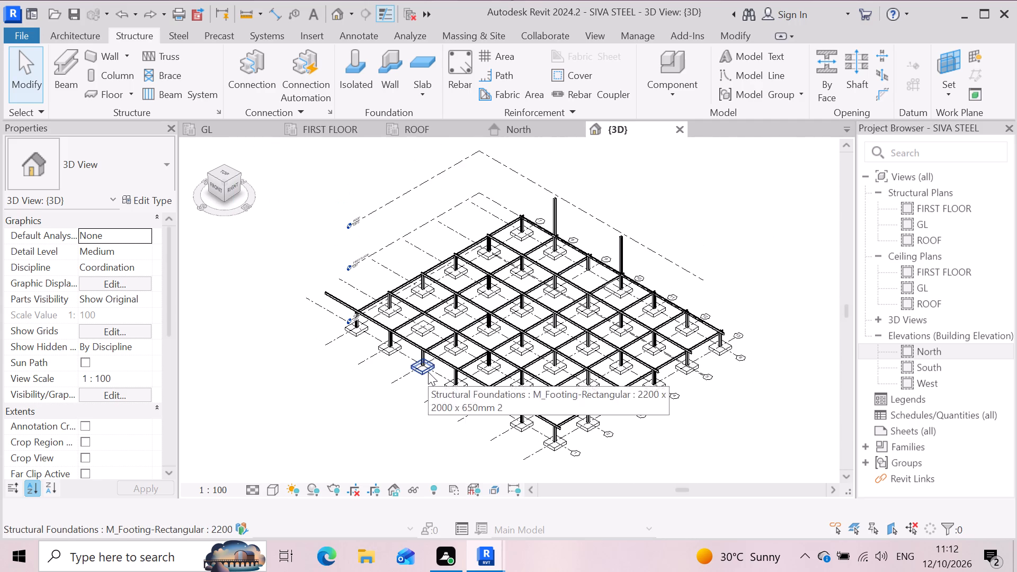
scroll(380, 297, "up", 3)
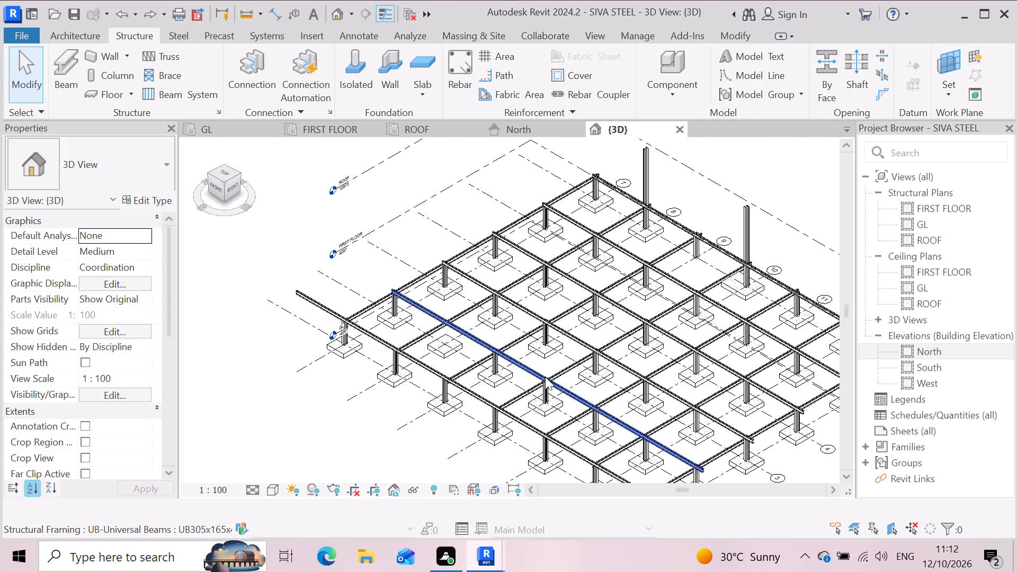
scroll(545, 379, "up", 3)
scroll(507, 338, "down", 6)
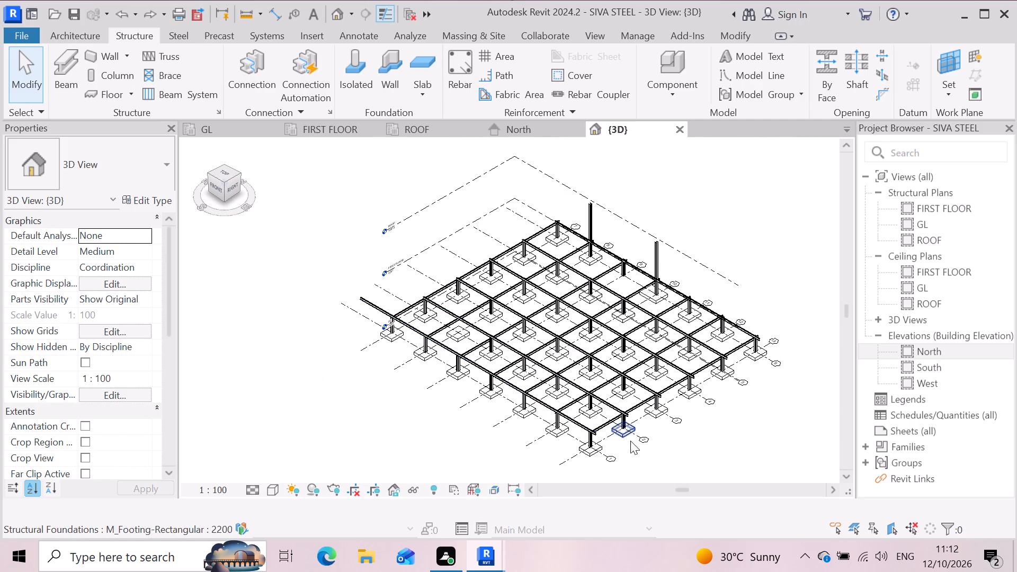
scroll(640, 435, "up", 6)
scroll(594, 424, "down", 3)
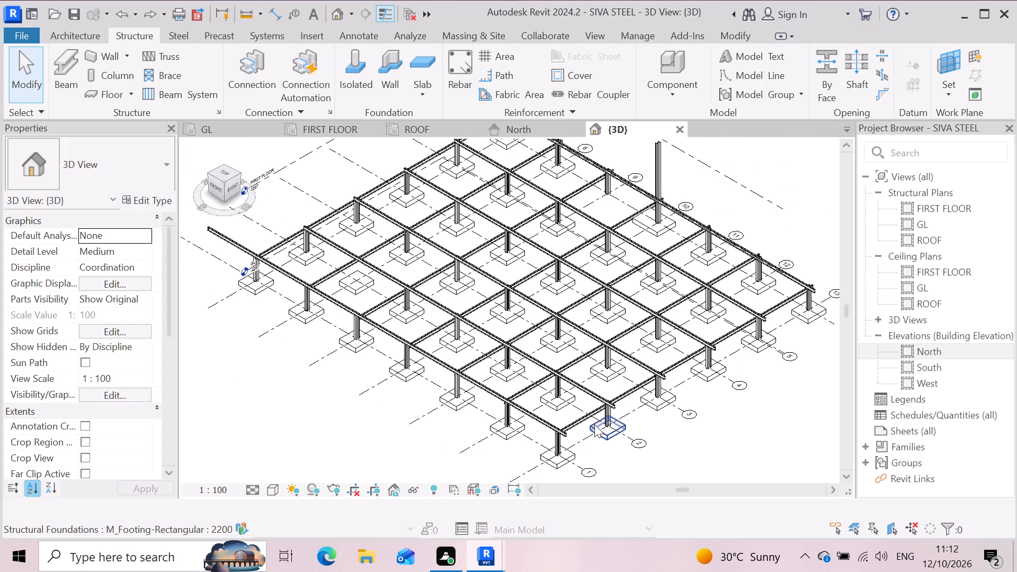
scroll(594, 424, "down", 3)
scroll(517, 428, "up", 3)
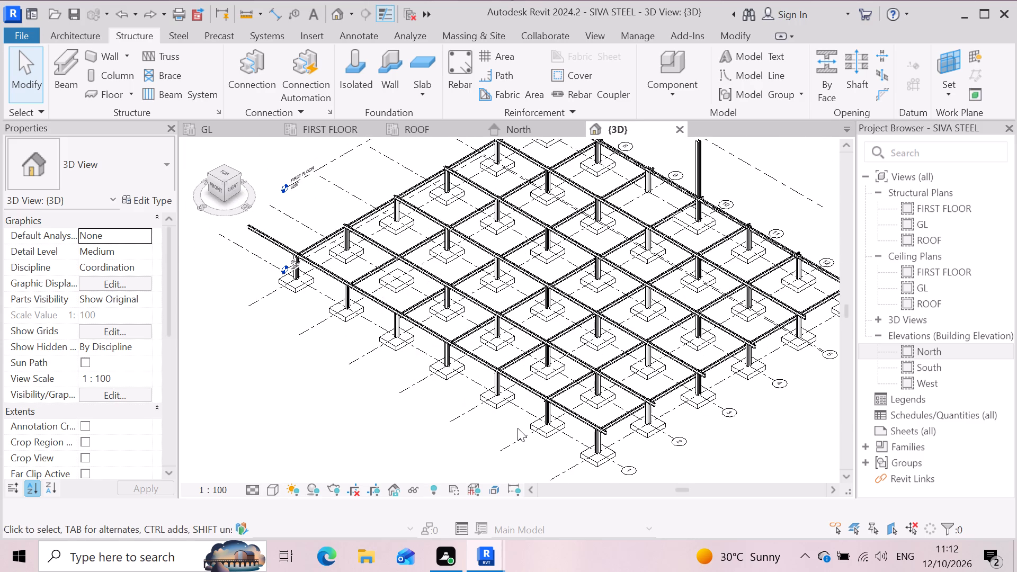
Pull the overhanging start end of the grid 1 FIRST FLOOR beam back 6096 mm to the corner column at grid 7.
scroll(518, 428, "down", 2)
scroll(402, 287, "up", 2)
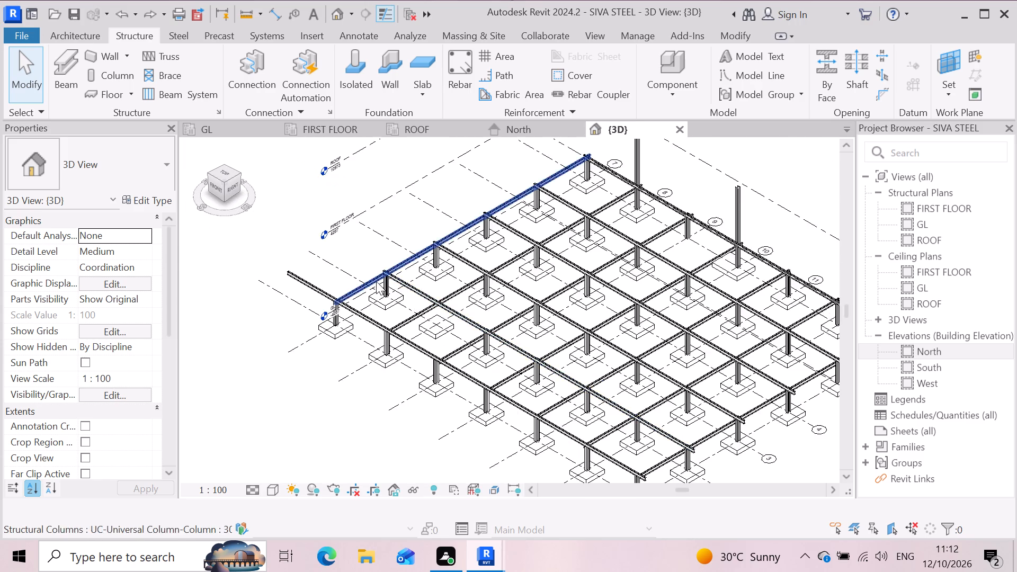
scroll(373, 282, "up", 7)
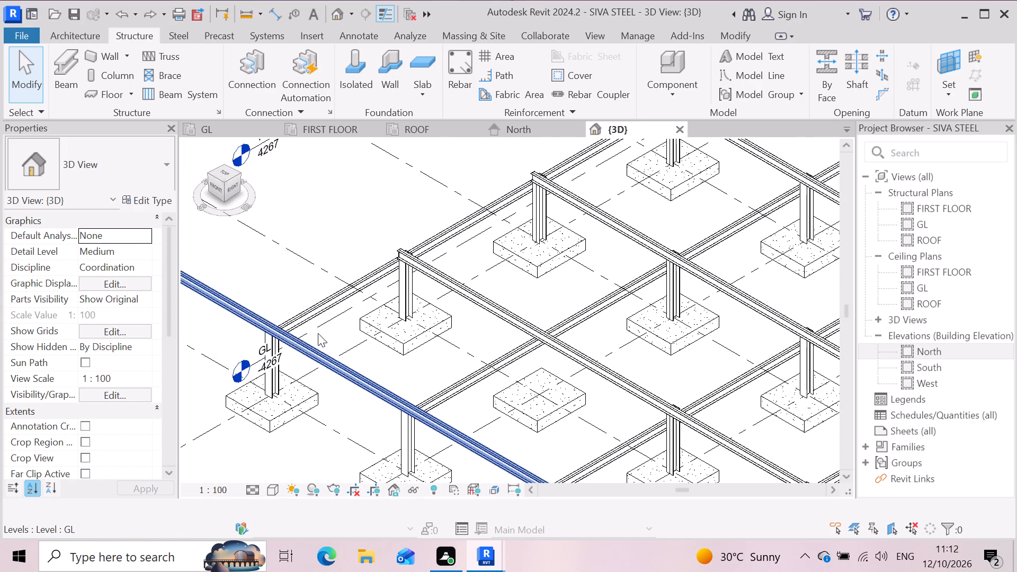
scroll(443, 325, "down", 7)
left_click(355, 310)
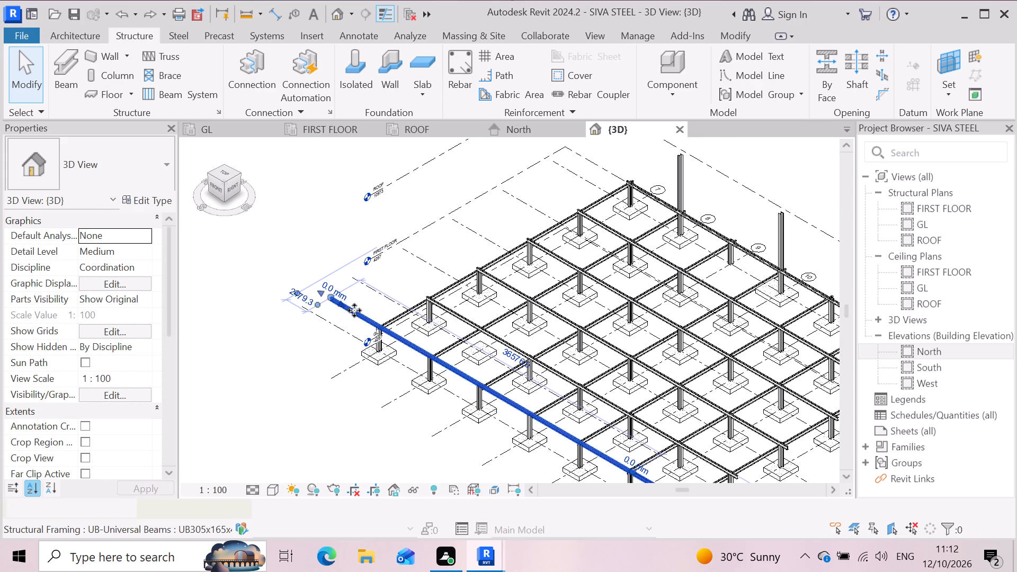
scroll(320, 320, "up", 4)
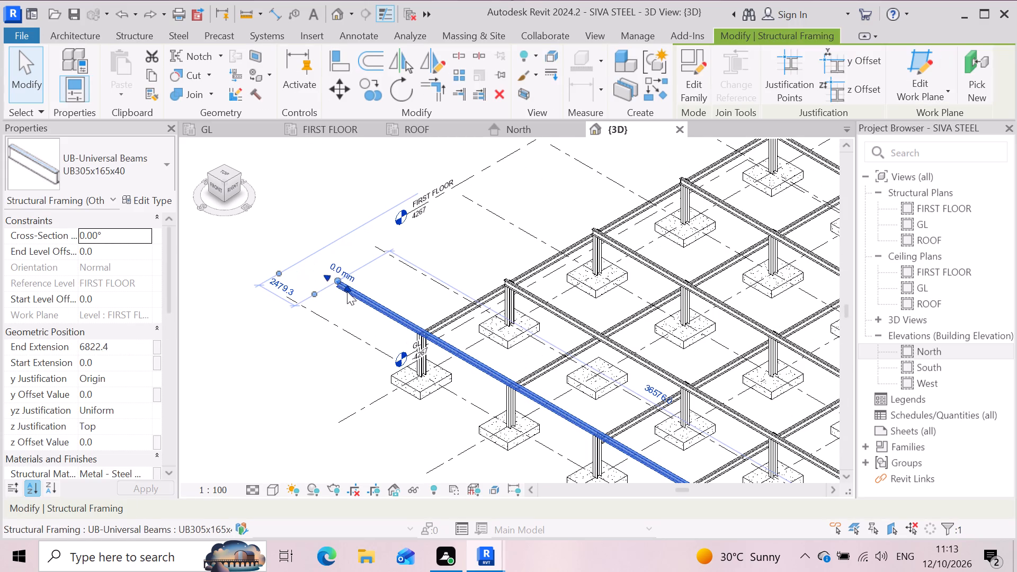
left_click_drag(347, 285, 423, 339)
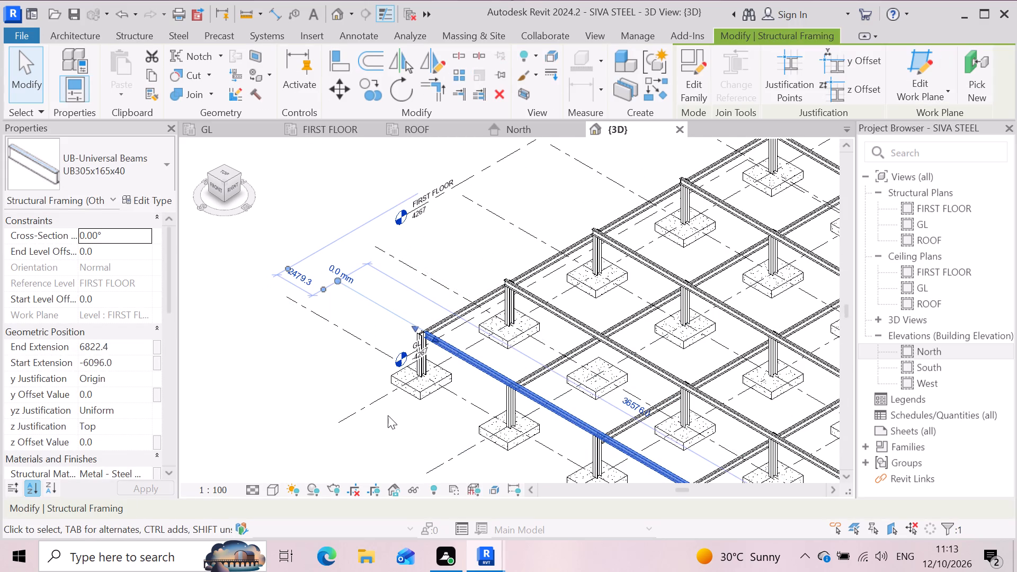
key("Escape")
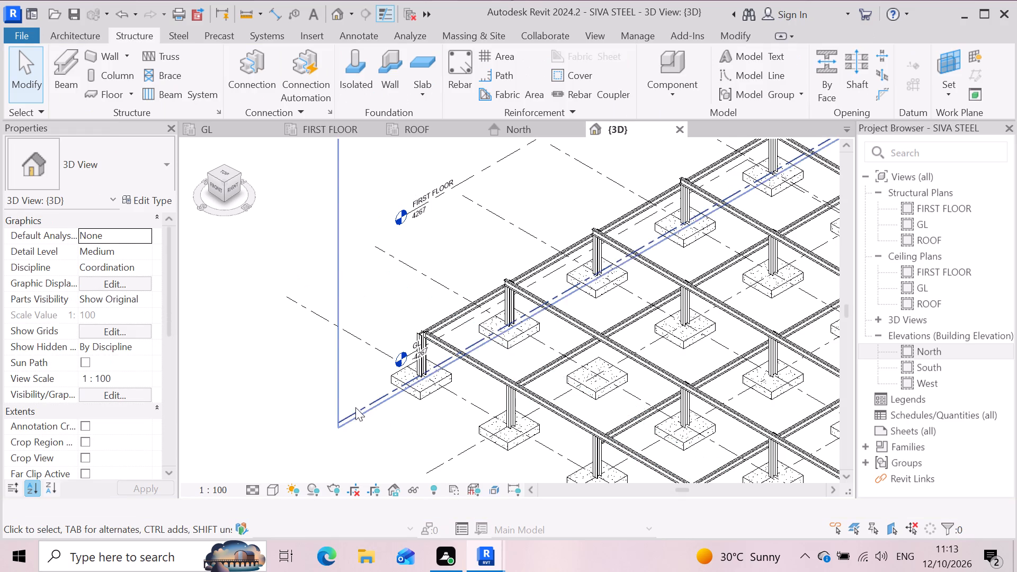
left_click(528, 394)
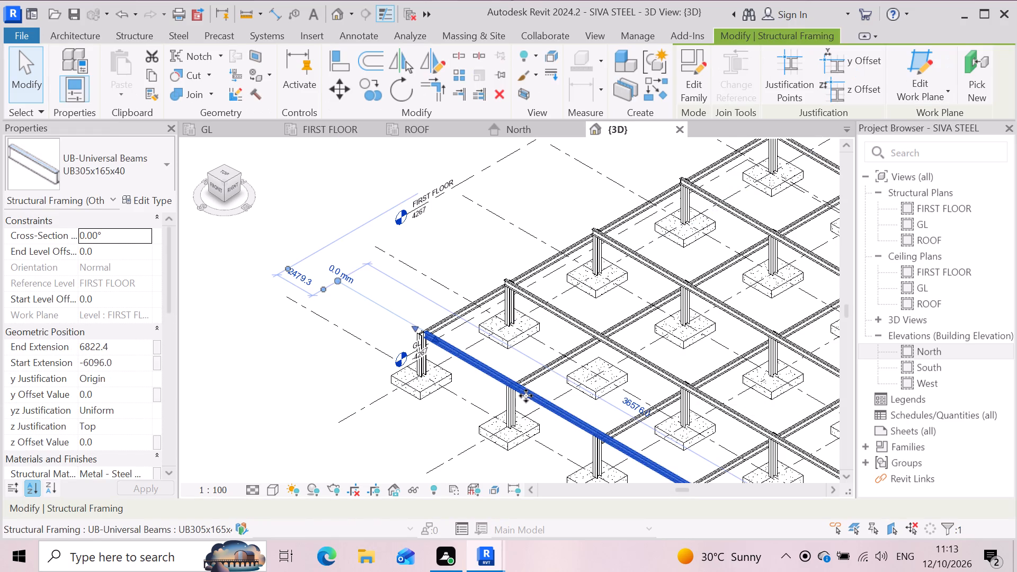
left_click(235, 381)
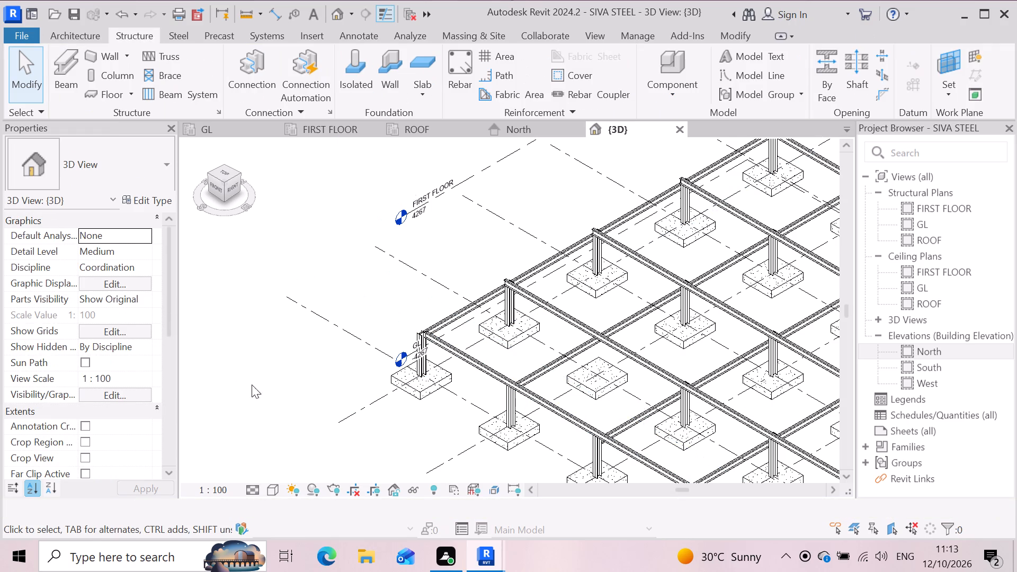
Examine the tall 305x305x97UC columns at grids 6-8 and 6-10 in 3D, checking their level and offset properties.
scroll(273, 373, "down", 3)
scroll(470, 345, "down", 3)
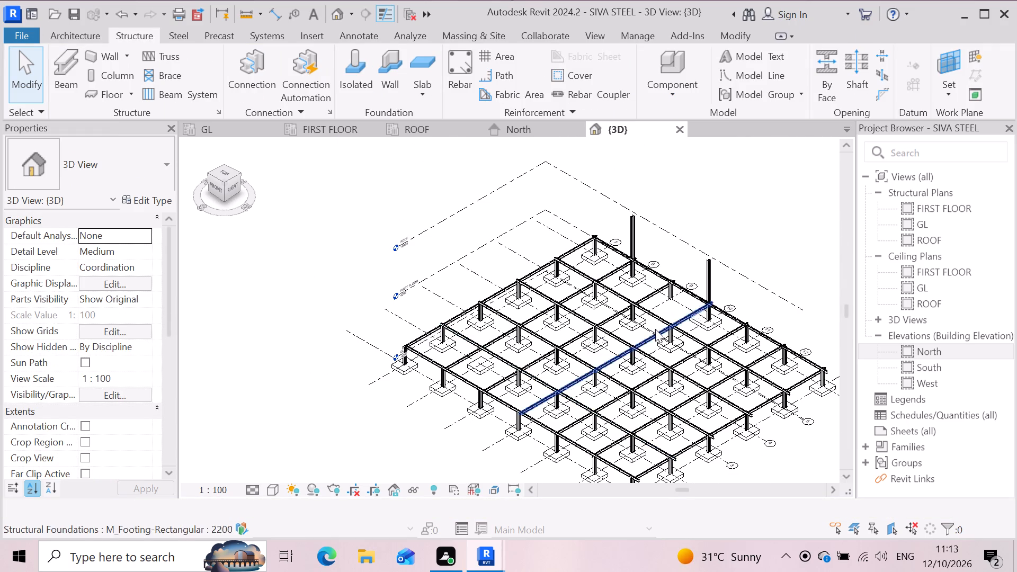
scroll(641, 282, "up", 3)
scroll(641, 187, "up", 5)
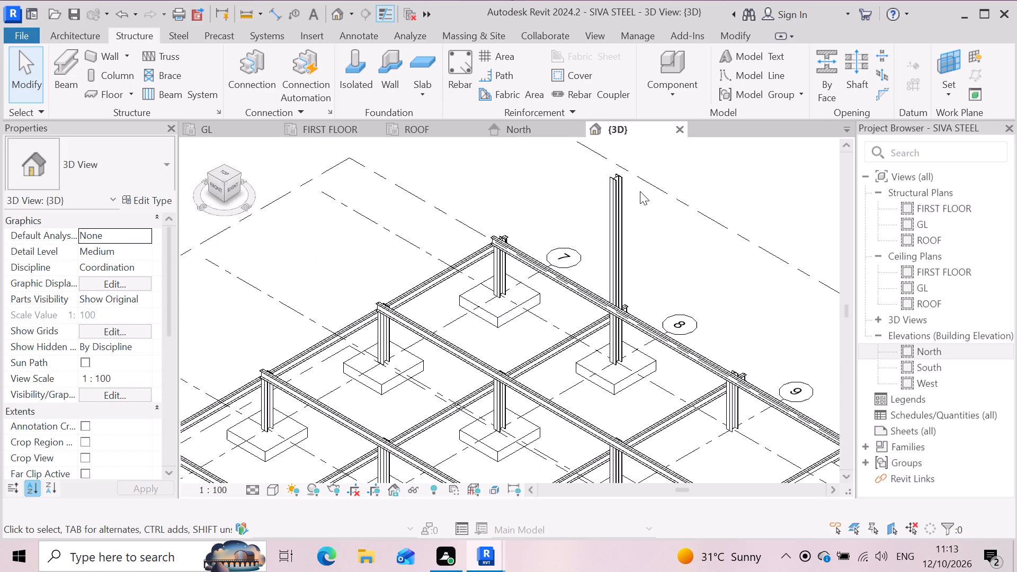
left_click(619, 238)
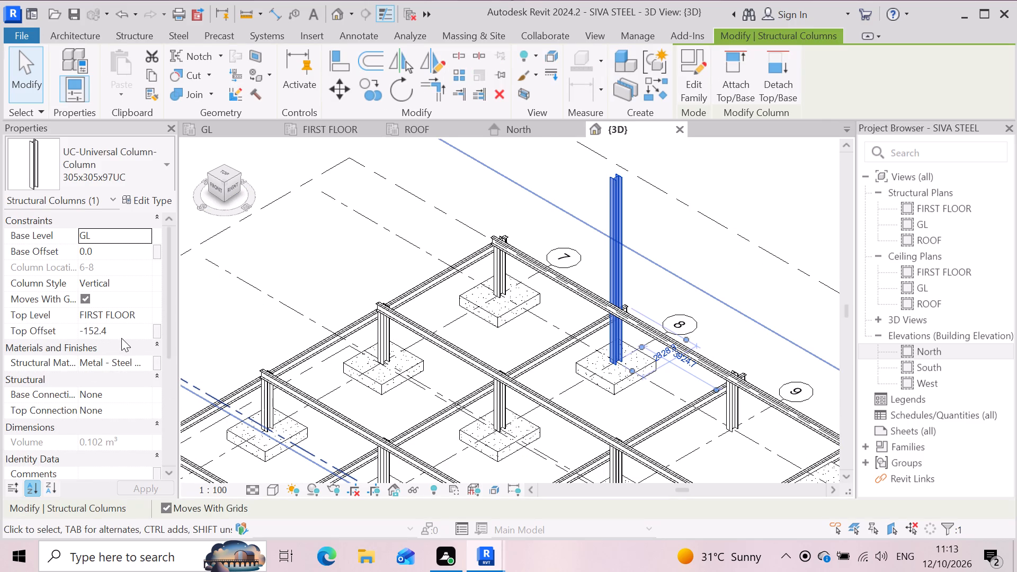
scroll(497, 319, "down", 3)
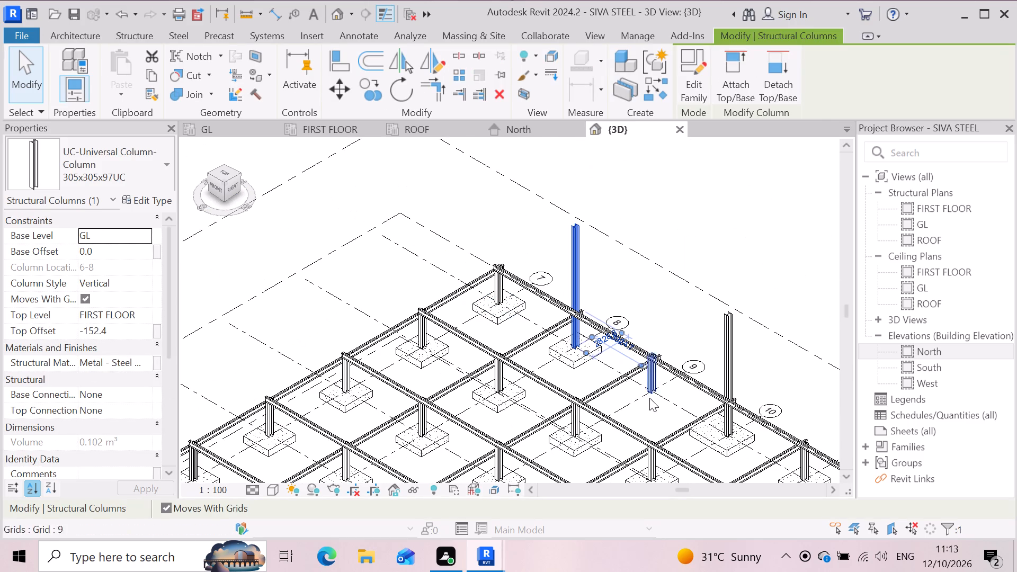
left_click(723, 366)
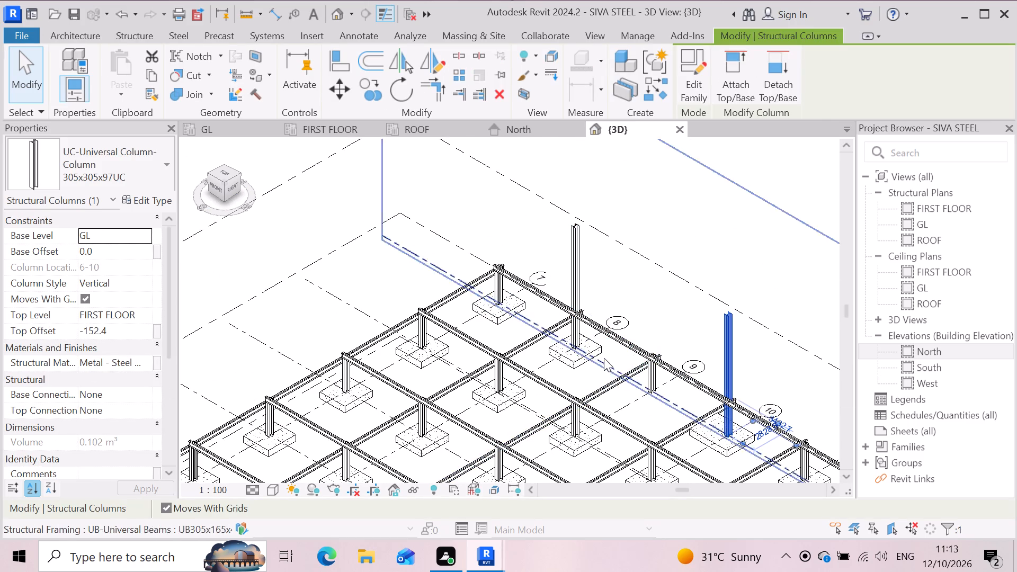
scroll(597, 347, "down", 6)
key("Escape")
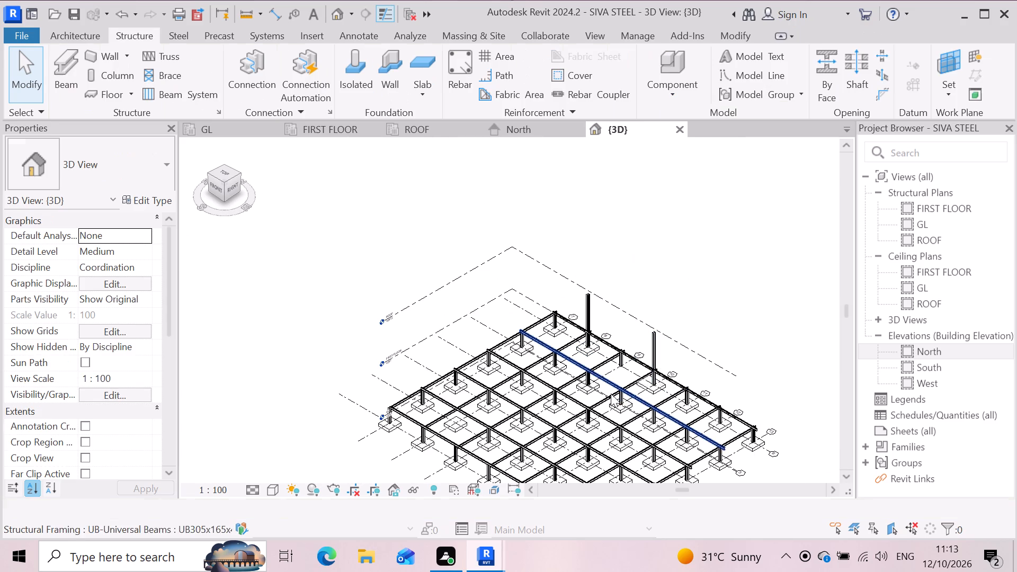
scroll(547, 355, "down", 3)
scroll(623, 431, "up", 2)
scroll(652, 387, "up", 1)
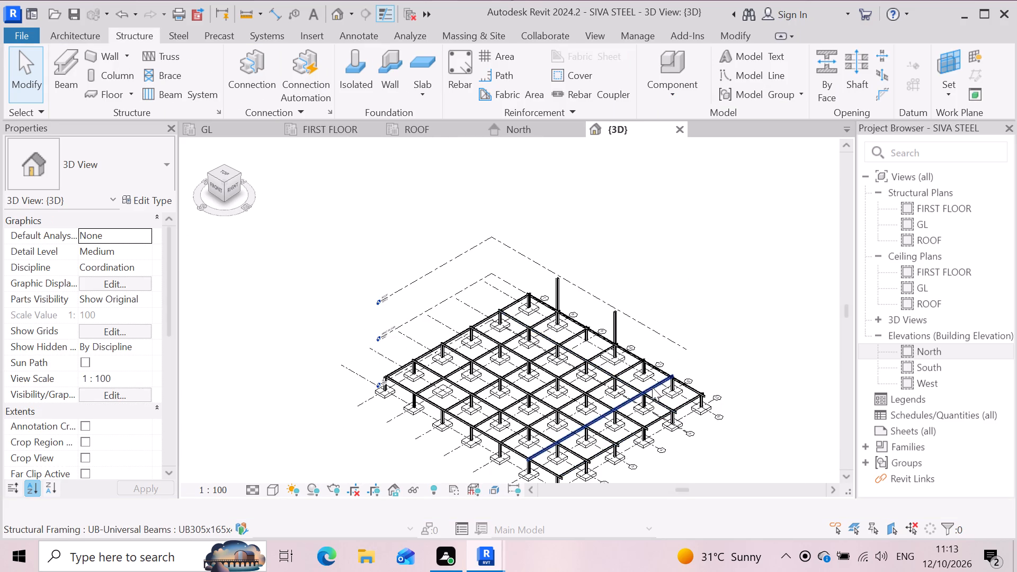
scroll(652, 387, "up", 2)
scroll(542, 333, "down", 3)
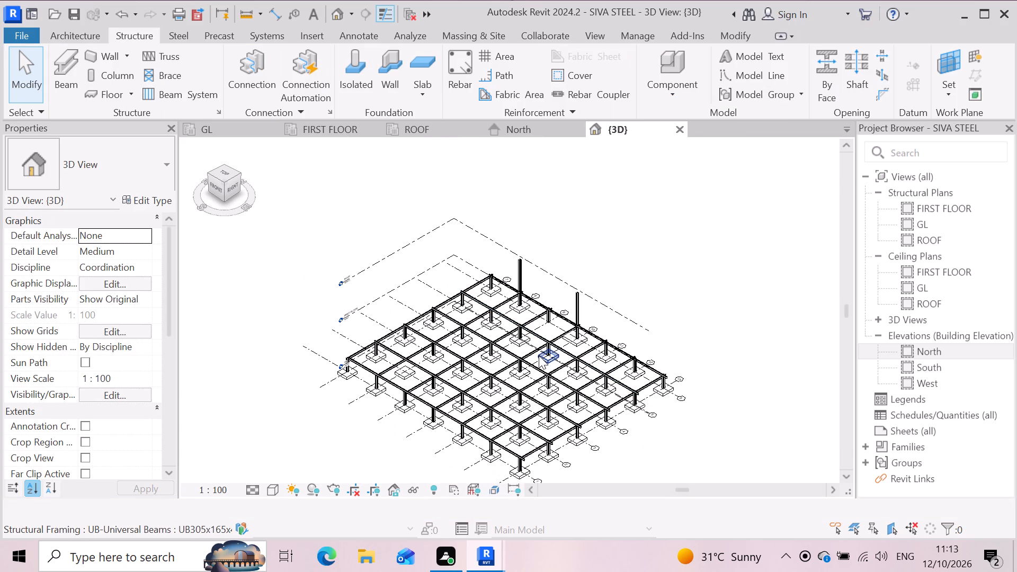
scroll(548, 336, "down", 3)
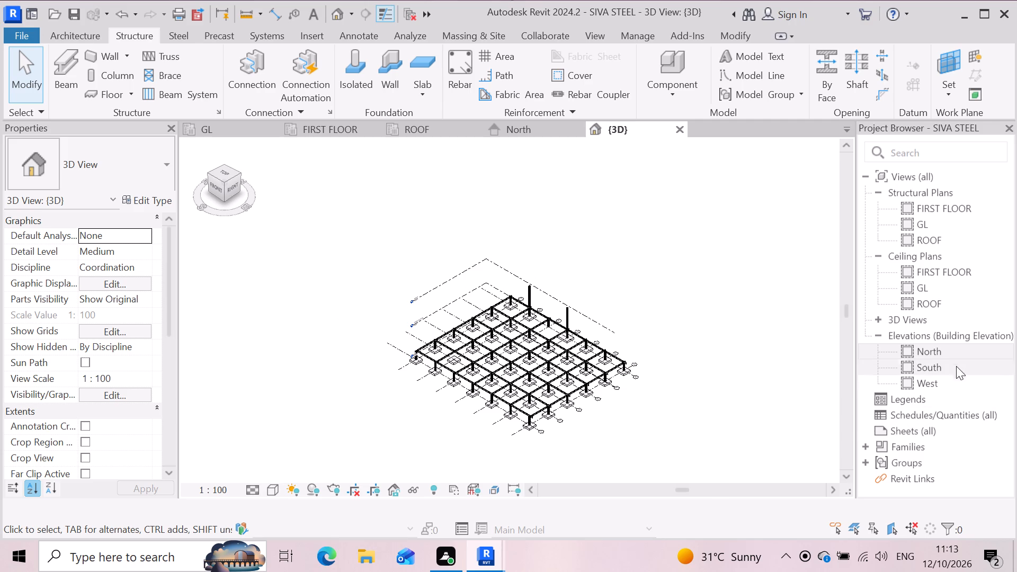
Open the North elevation and inspect the height offset, level and other properties of the rectangular footing at grid 9.
double_click(960, 350)
scroll(556, 356, "up", 3)
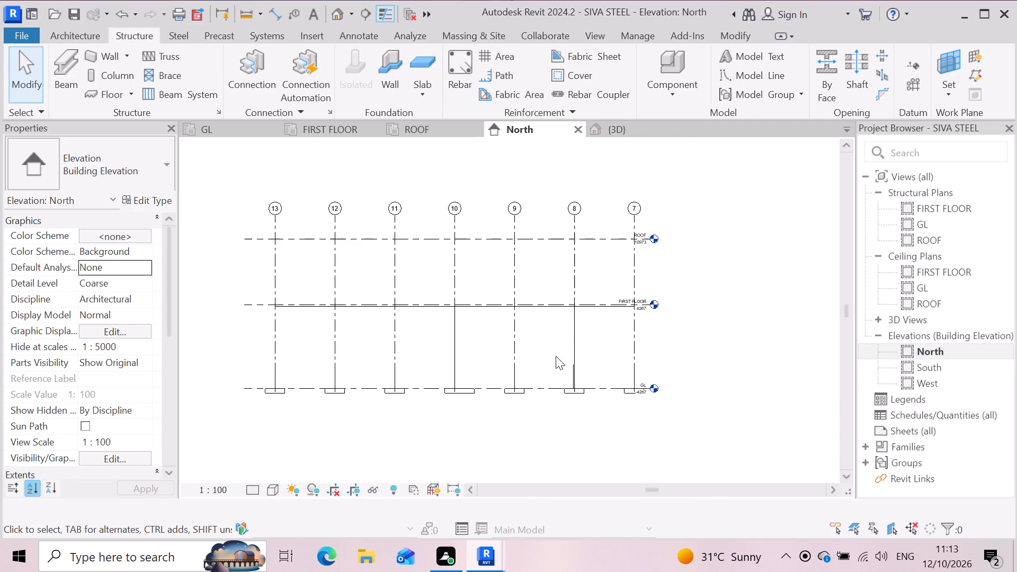
scroll(578, 382, "up", 4)
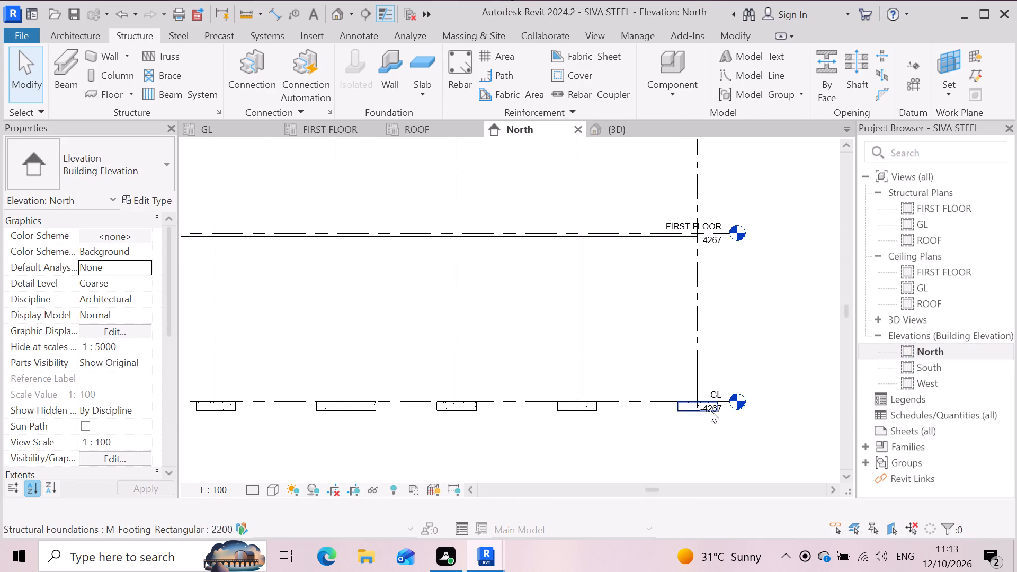
scroll(669, 437, "down", 3)
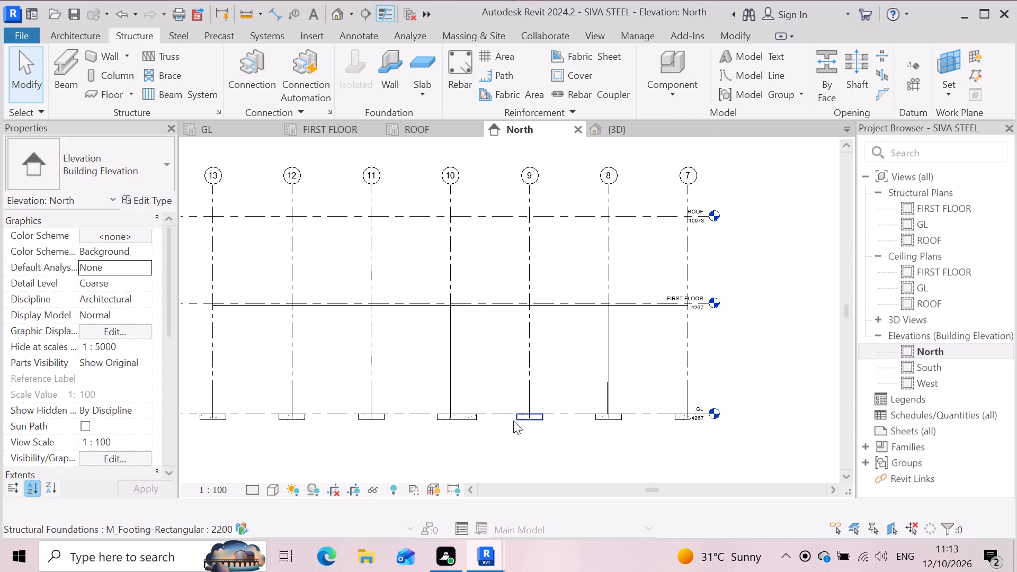
left_click(519, 423)
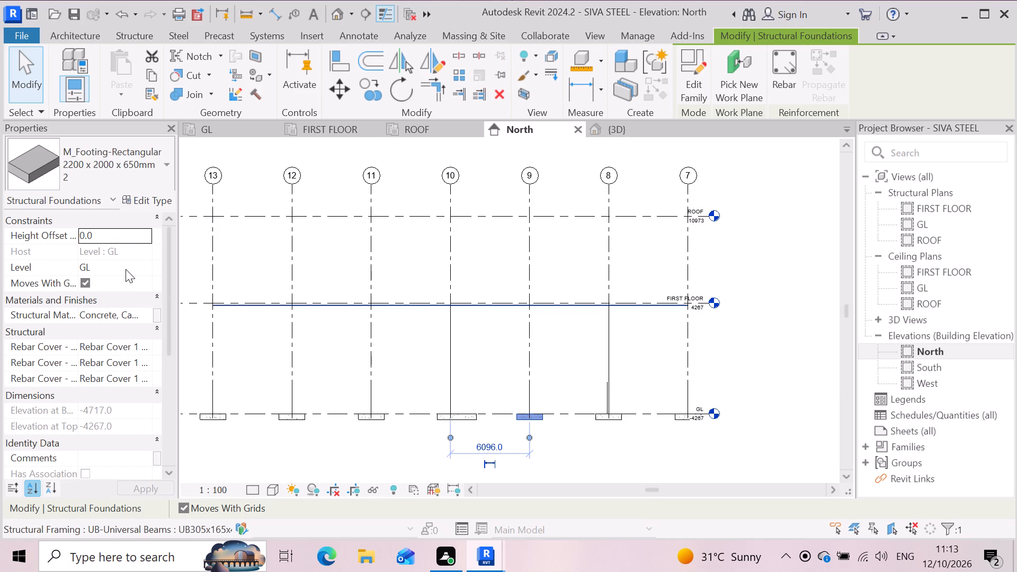
scroll(140, 316, "down", 3)
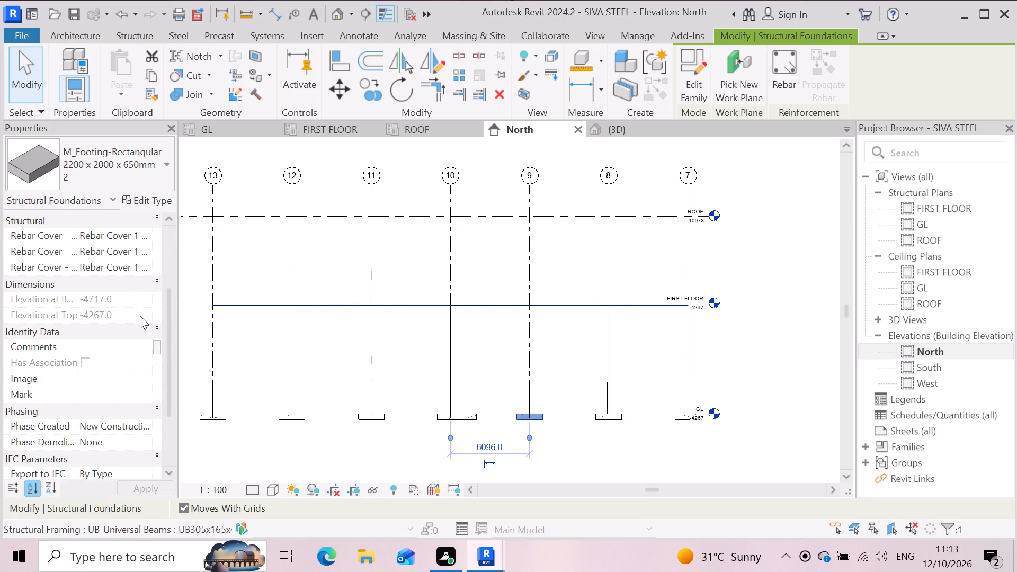
scroll(140, 316, "down", 1)
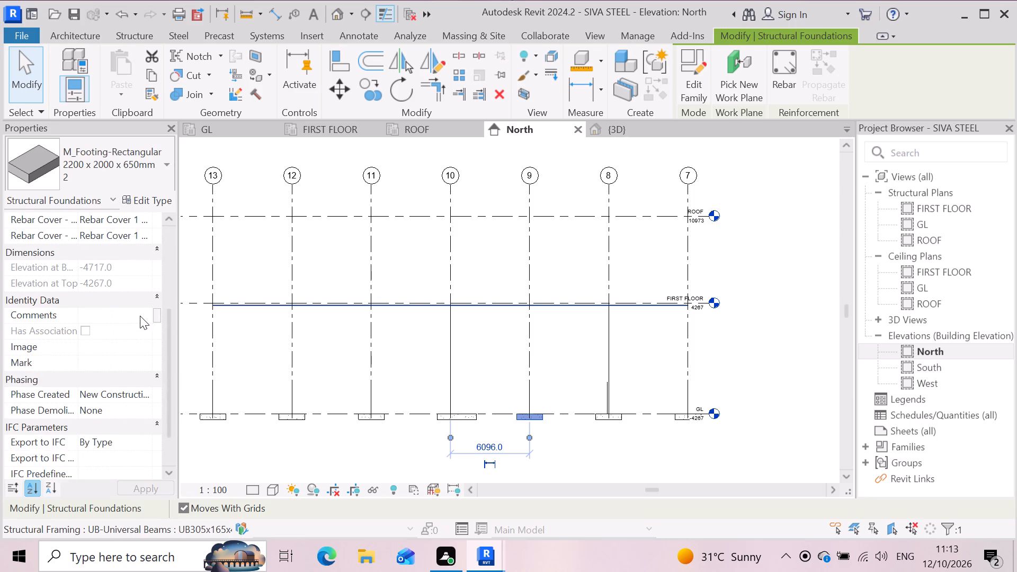
scroll(140, 316, "down", 7)
scroll(140, 315, "up", 6)
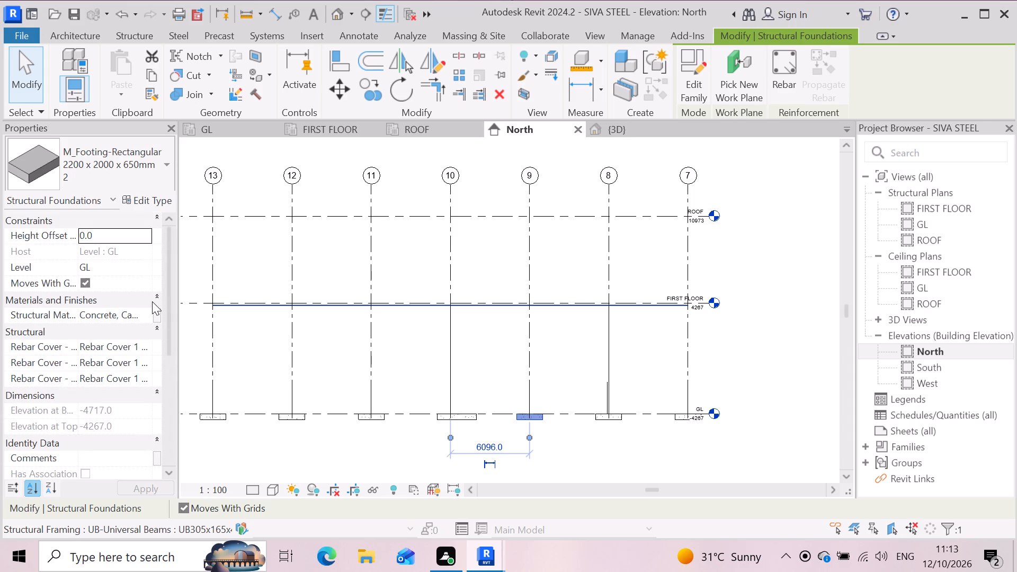
scroll(152, 301, "up", 4)
left_click(120, 232)
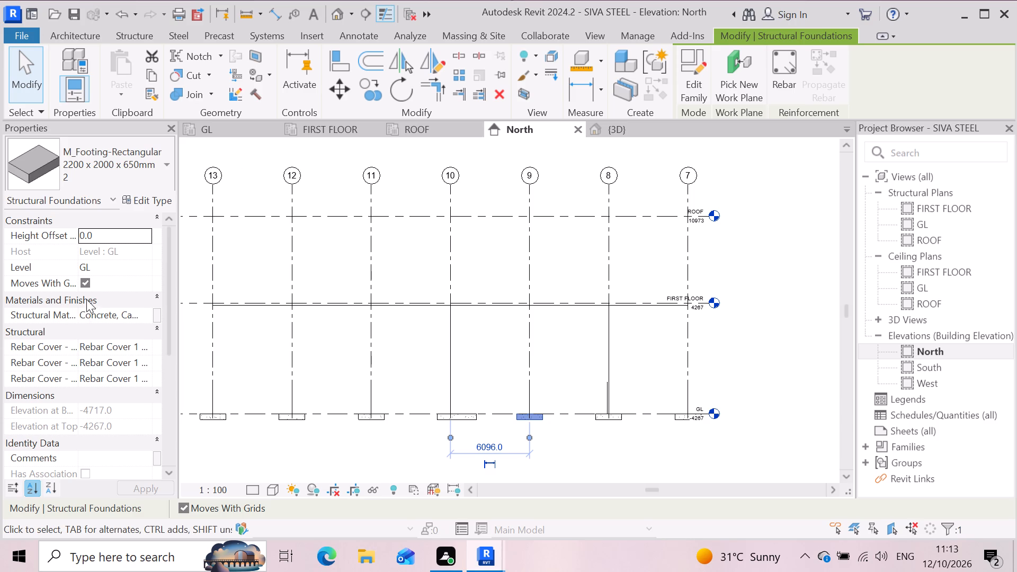
left_click(117, 272)
key("Escape")
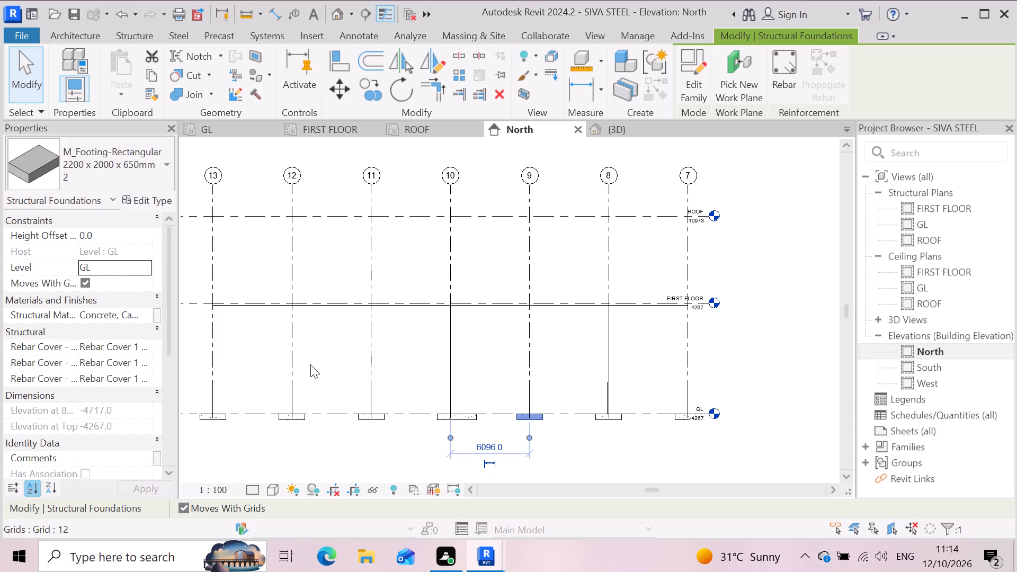
Examine the column bases and footings at the GL level in the North elevation, checking the properties of the column at grid 6-8.
scroll(319, 362, "down", 3)
left_click(486, 448)
scroll(439, 409, "up", 1)
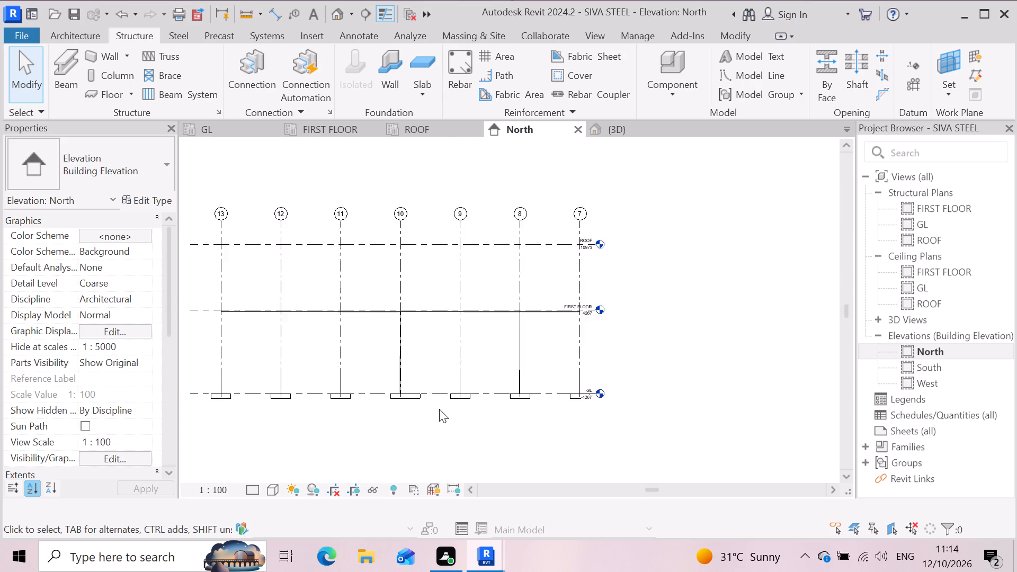
scroll(439, 409, "up", 6)
scroll(377, 385, "up", 3)
scroll(721, 383, "up", 1)
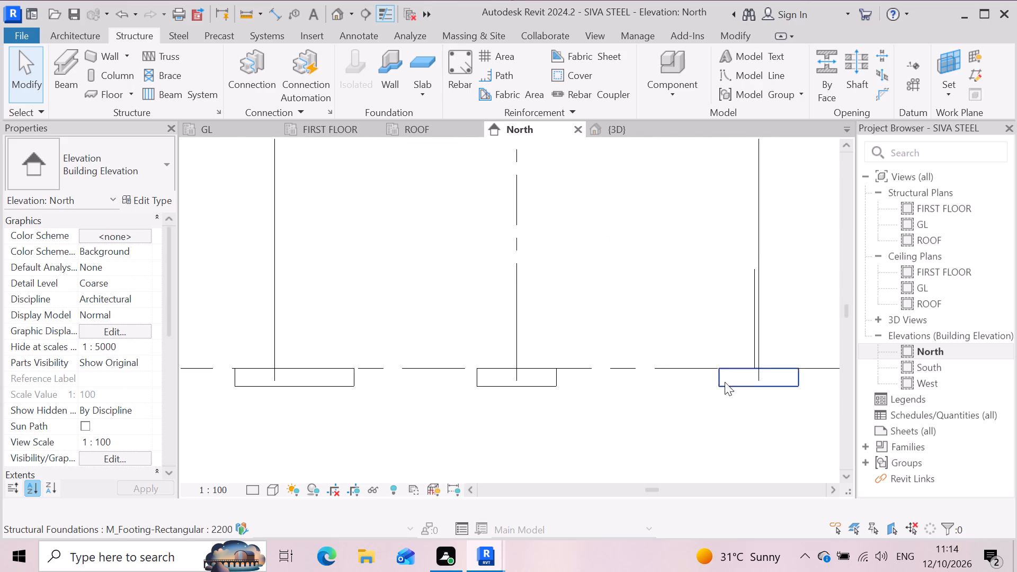
scroll(725, 382, "up", 3)
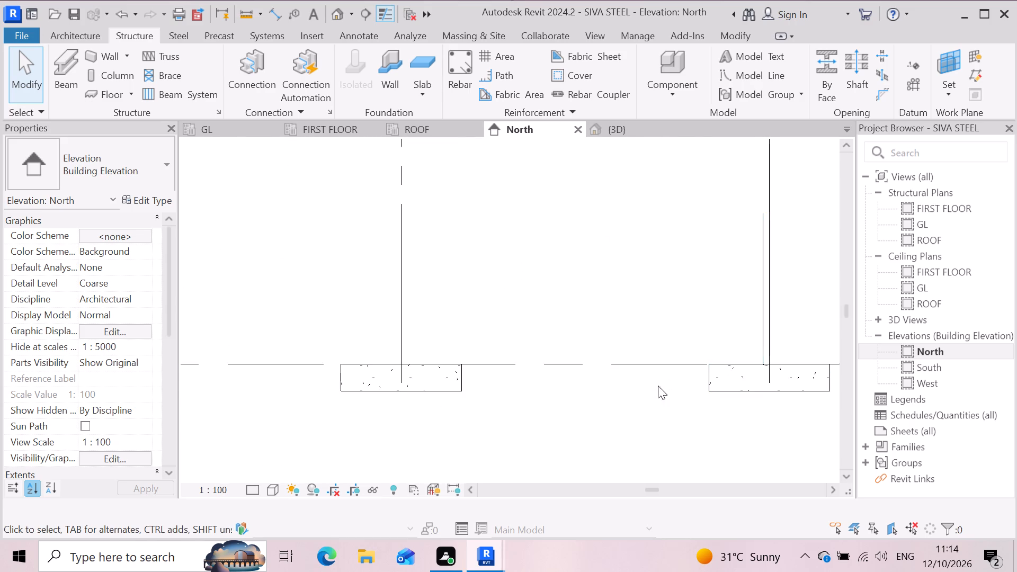
scroll(596, 402, "down", 7)
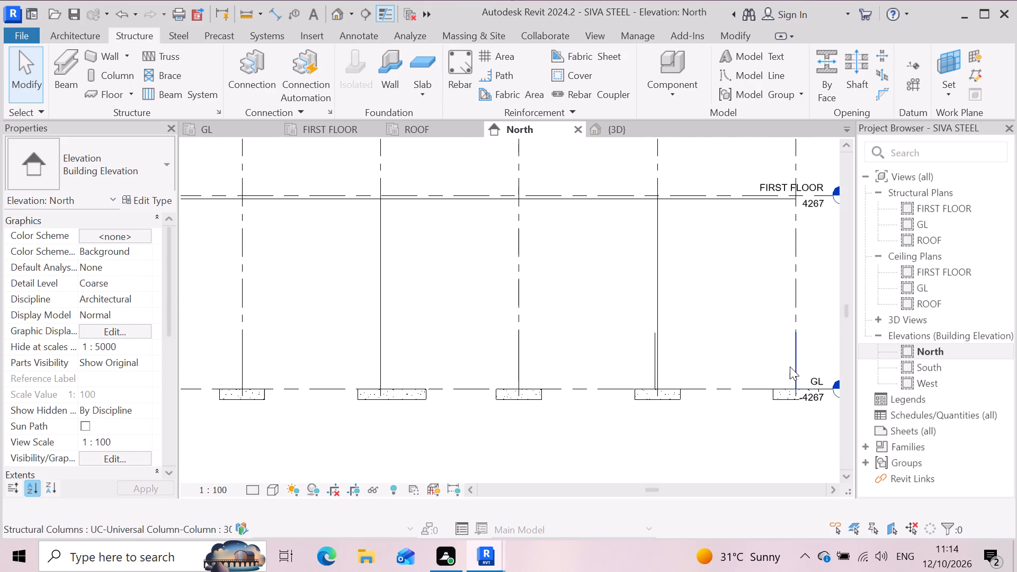
scroll(788, 377, "up", 7)
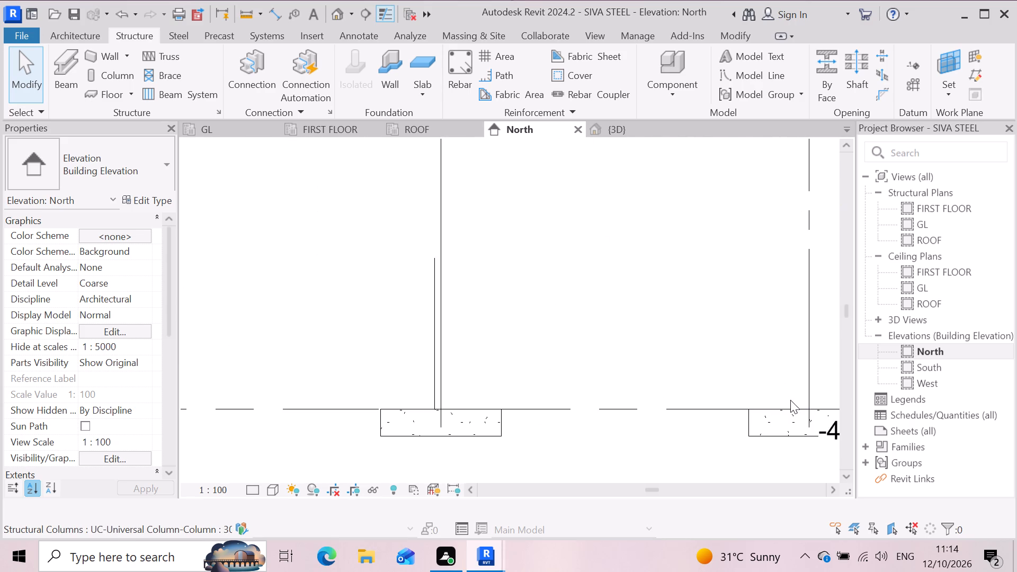
scroll(790, 400, "down", 3)
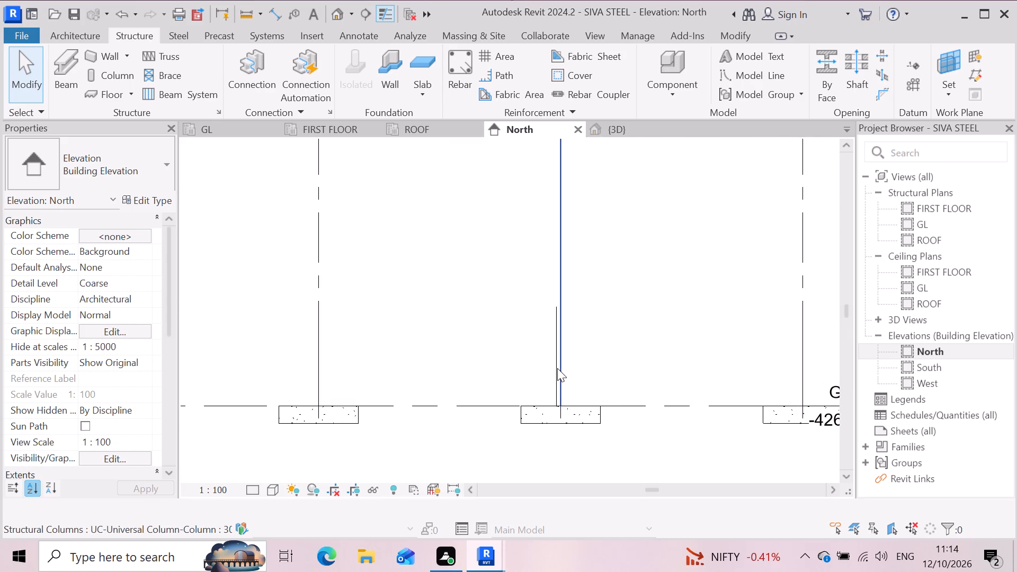
left_click(555, 373)
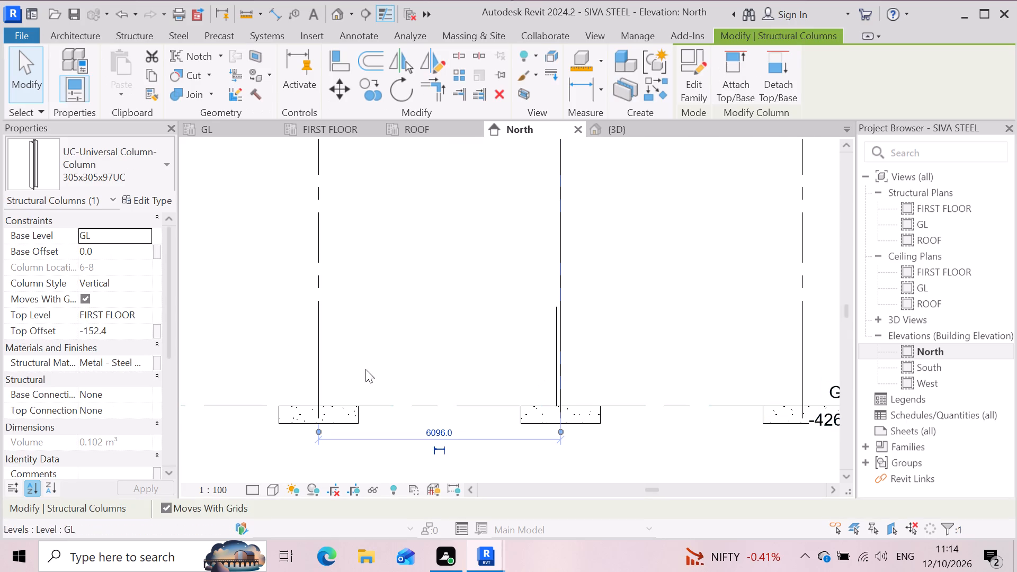
Examine the whole North elevation, from the footings at the GL level up to the FIRST FLOOR and ROOF levels.
key("Escape")
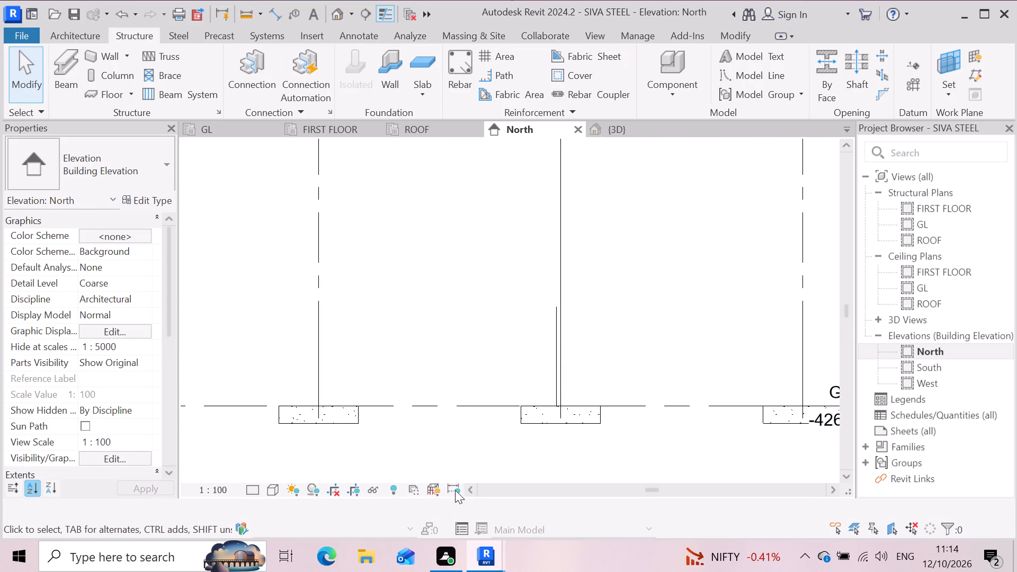
scroll(247, 395, "up", 2)
scroll(495, 390, "down", 1)
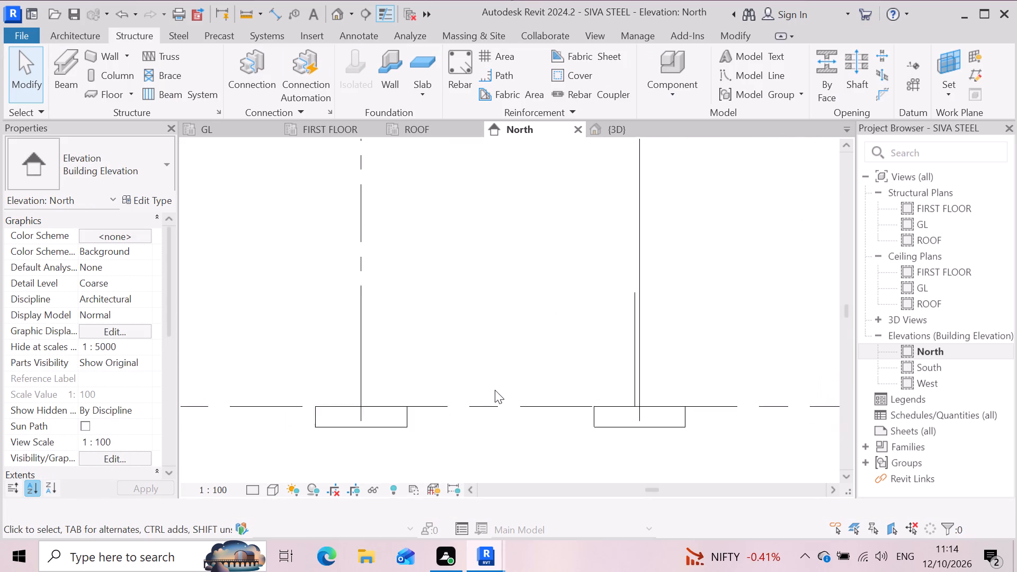
scroll(495, 390, "down", 4)
scroll(592, 421, "up", 3)
scroll(593, 415, "down", 2)
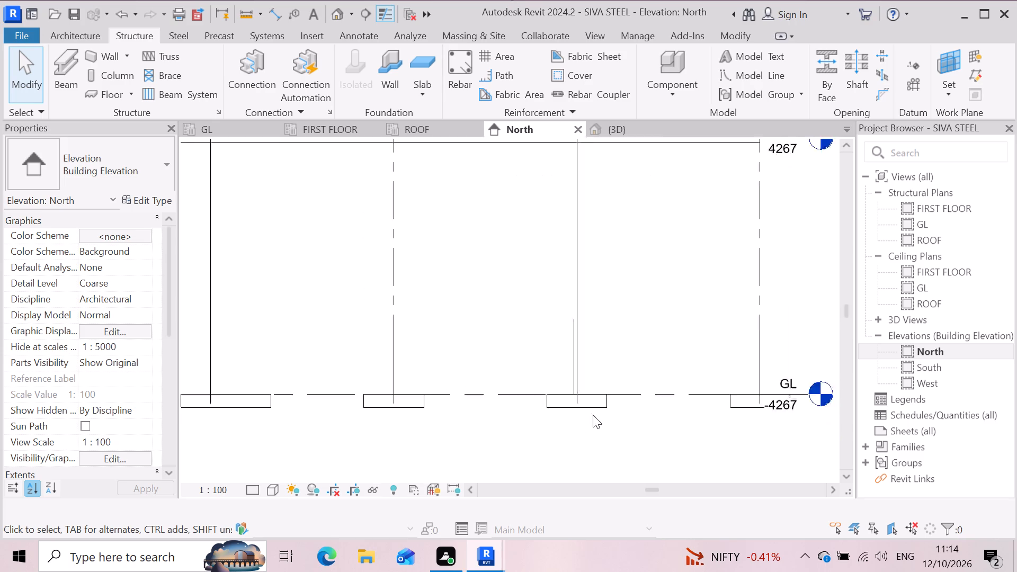
scroll(593, 415, "down", 9)
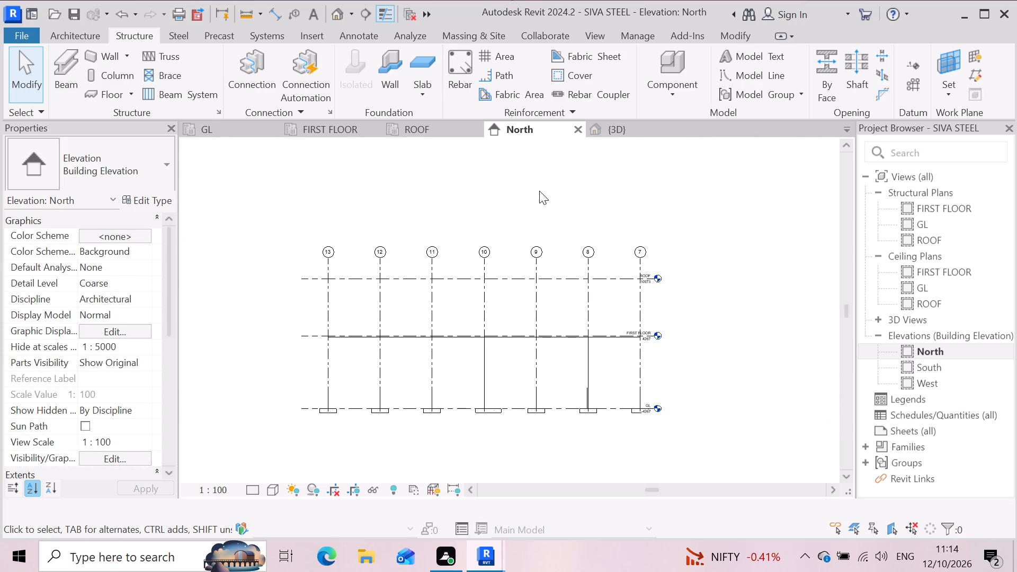
In the GL plan, delete the stray UB305x165x40 beams between grids 8 and 9 and between grids 9 and 10.
double_click(236, 128)
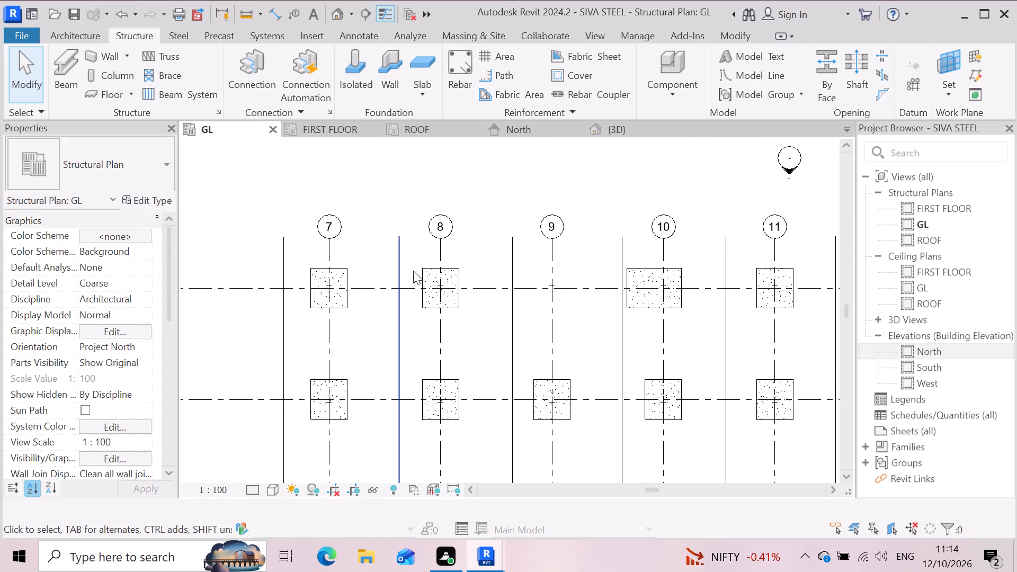
scroll(501, 315, "down", 8)
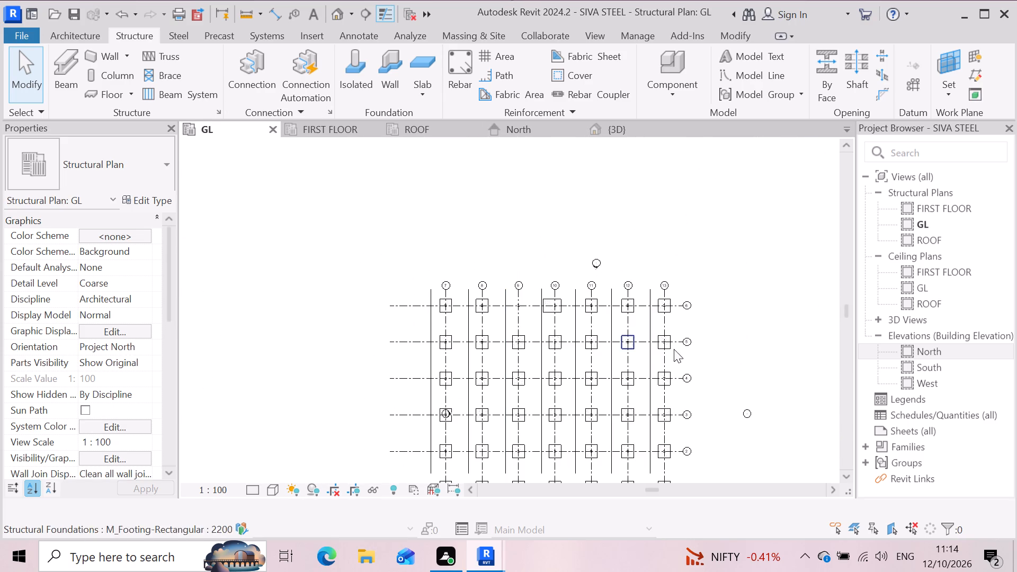
scroll(585, 386, "up", 4)
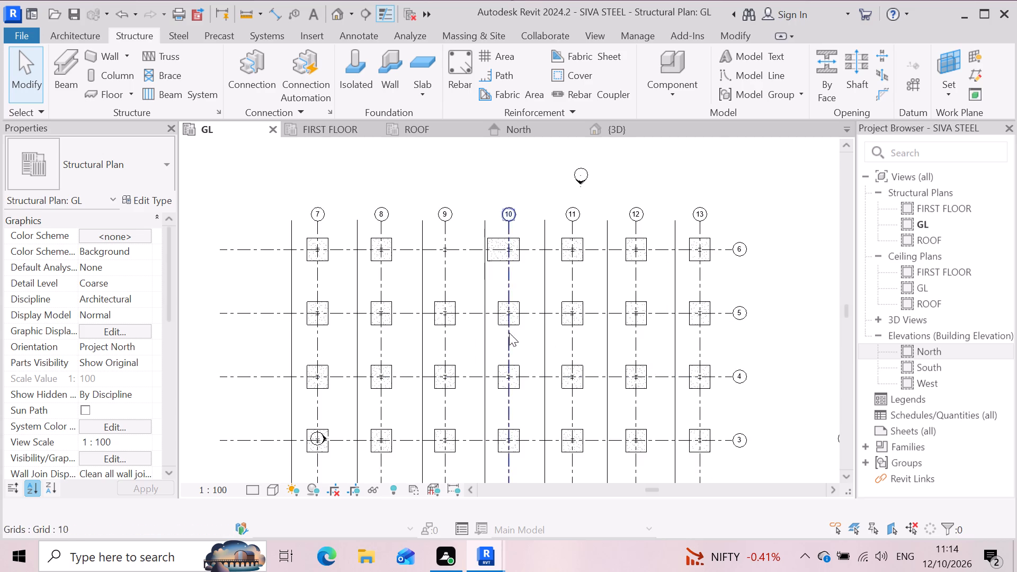
left_click(421, 273)
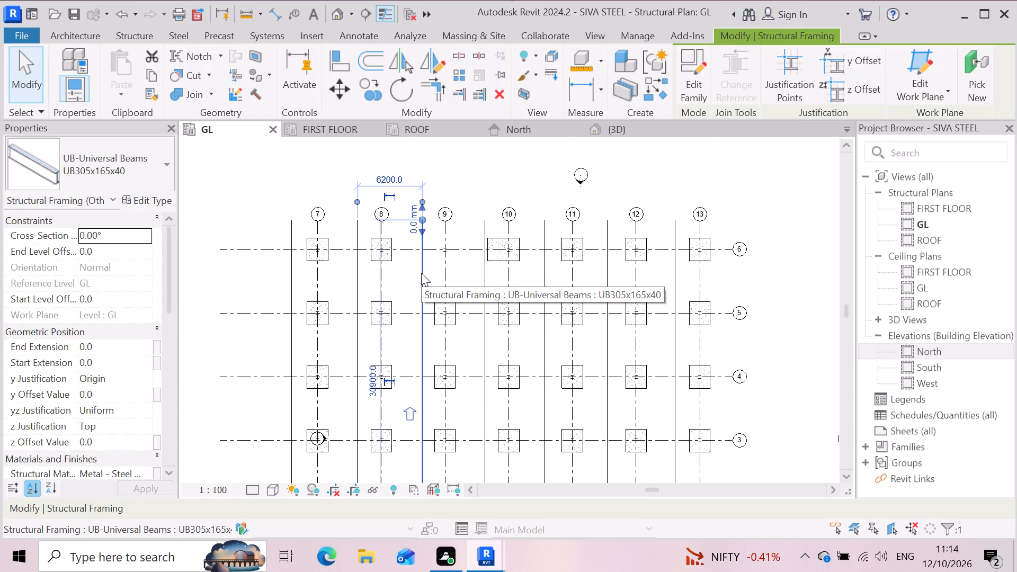
key("Delete")
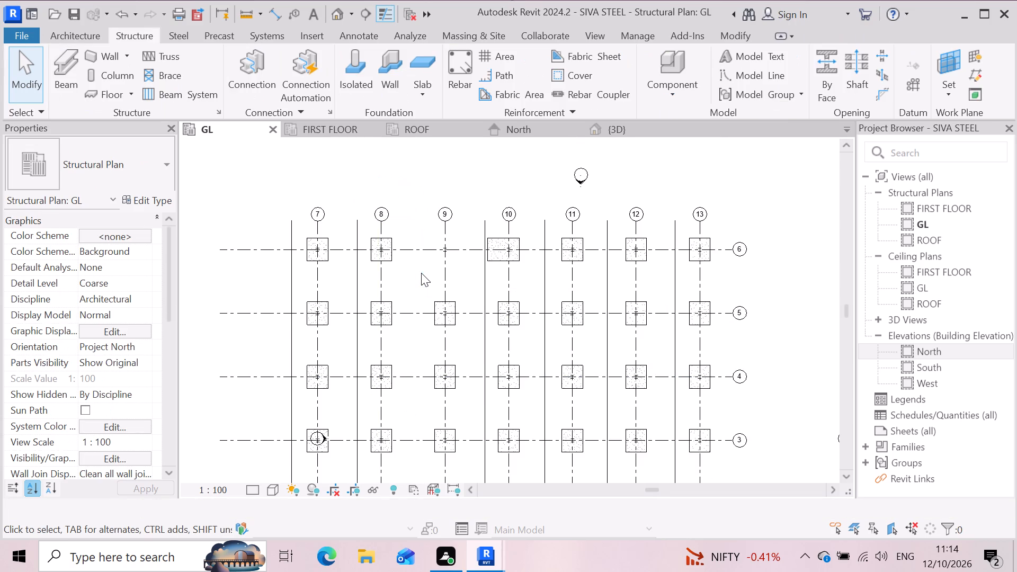
scroll(440, 276, "down", 5)
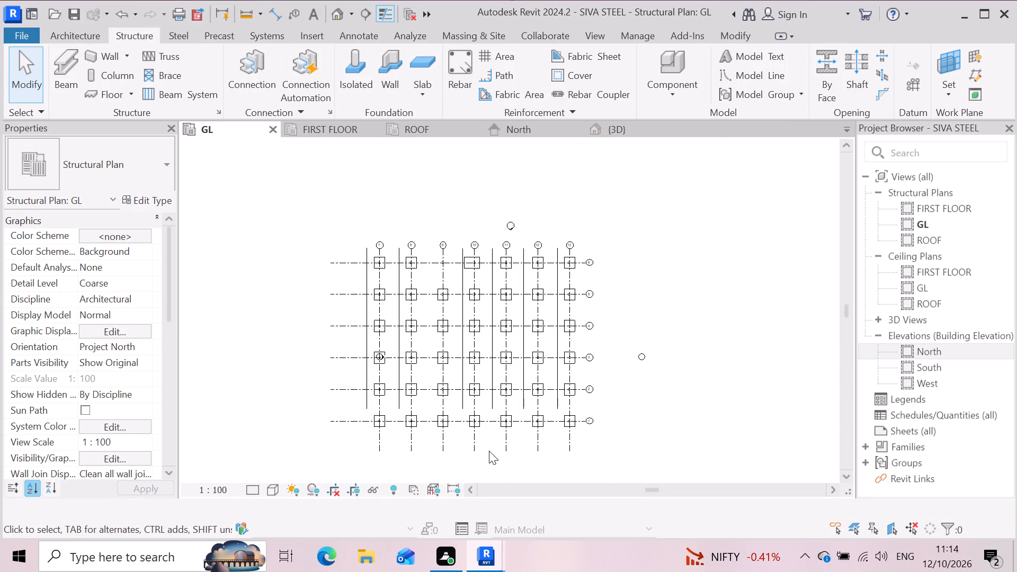
scroll(489, 451, "up", 2)
scroll(460, 352, "up", 4)
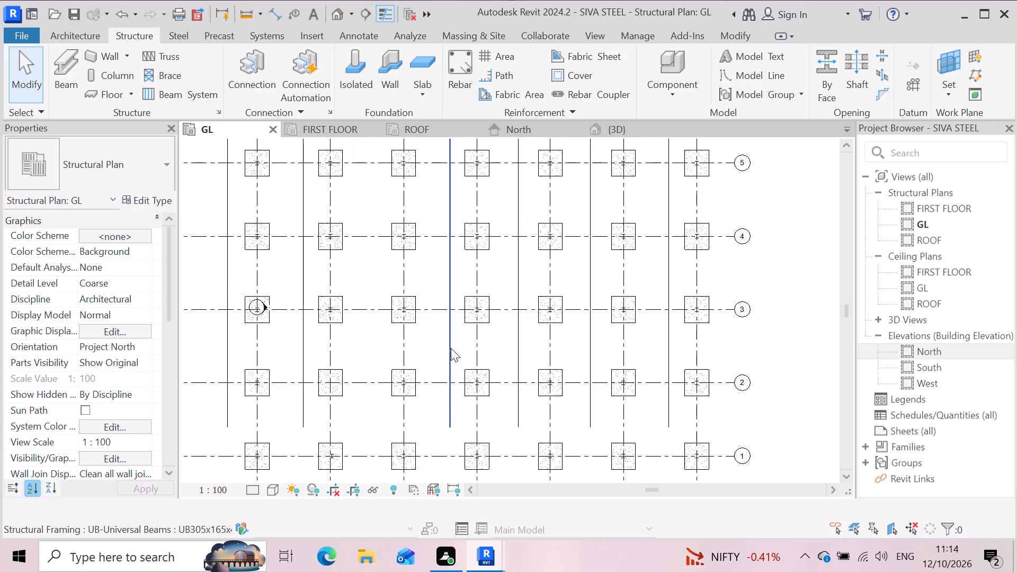
left_click(451, 348)
key("Delete")
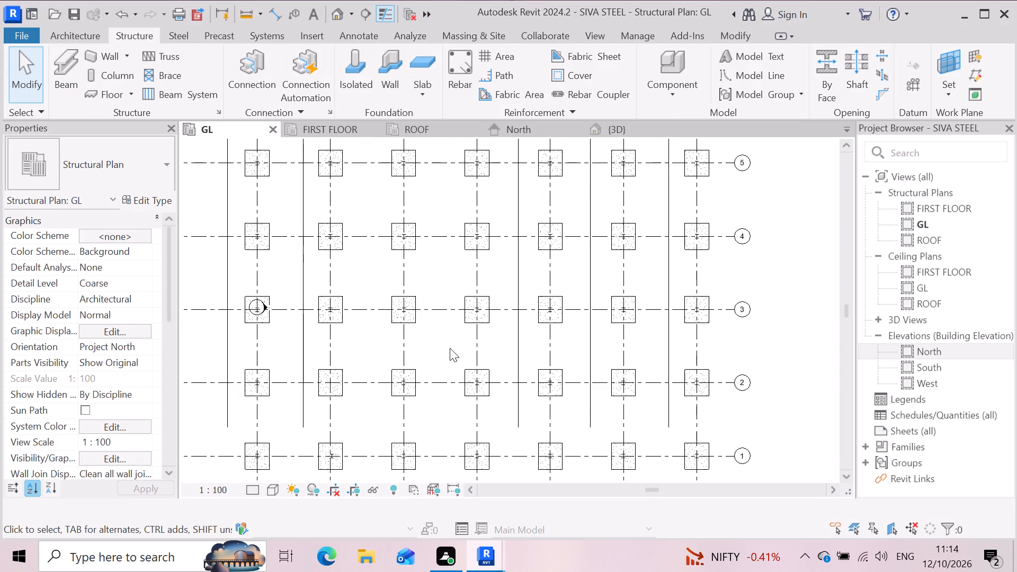
Delete the three stray UB305x165x40 beams lying between grids 10 and 13 in the GL plan.
left_click(519, 351)
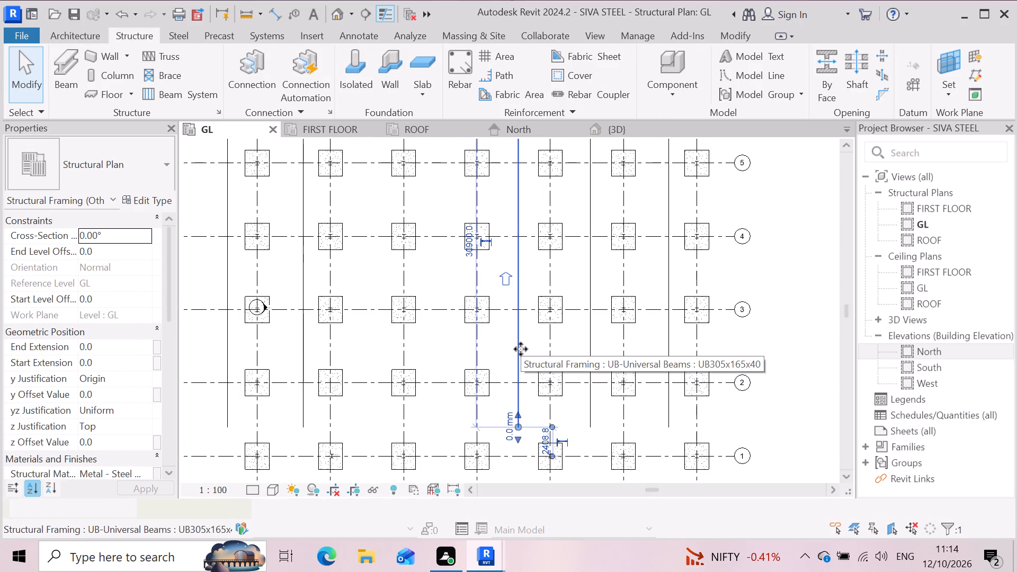
key("Delete")
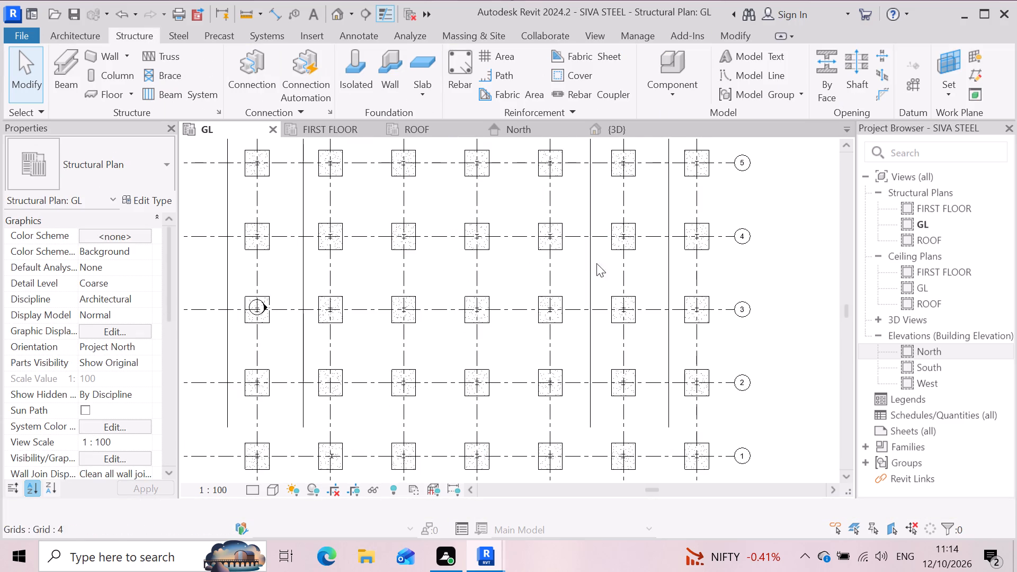
left_click(590, 270)
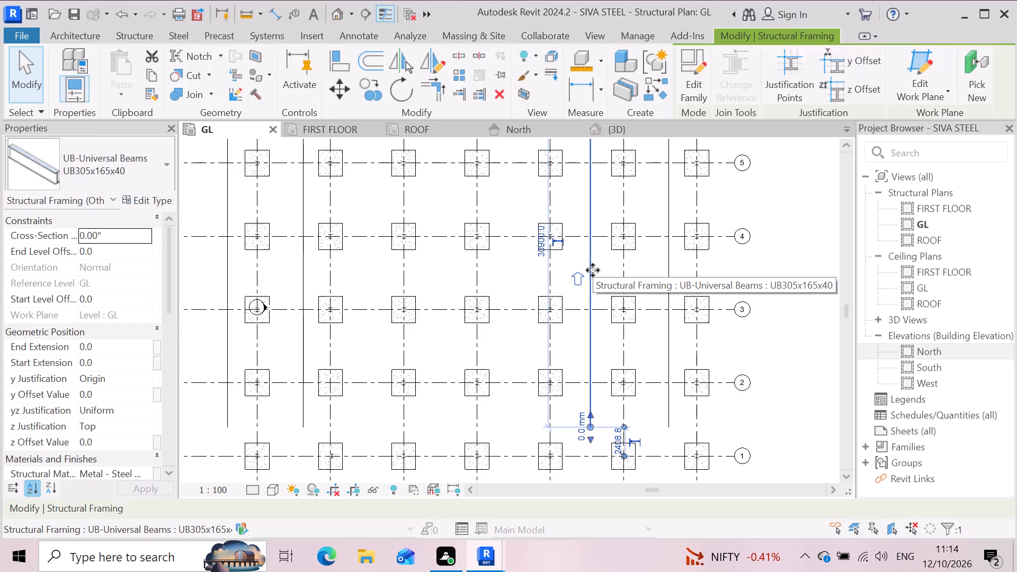
key("Delete")
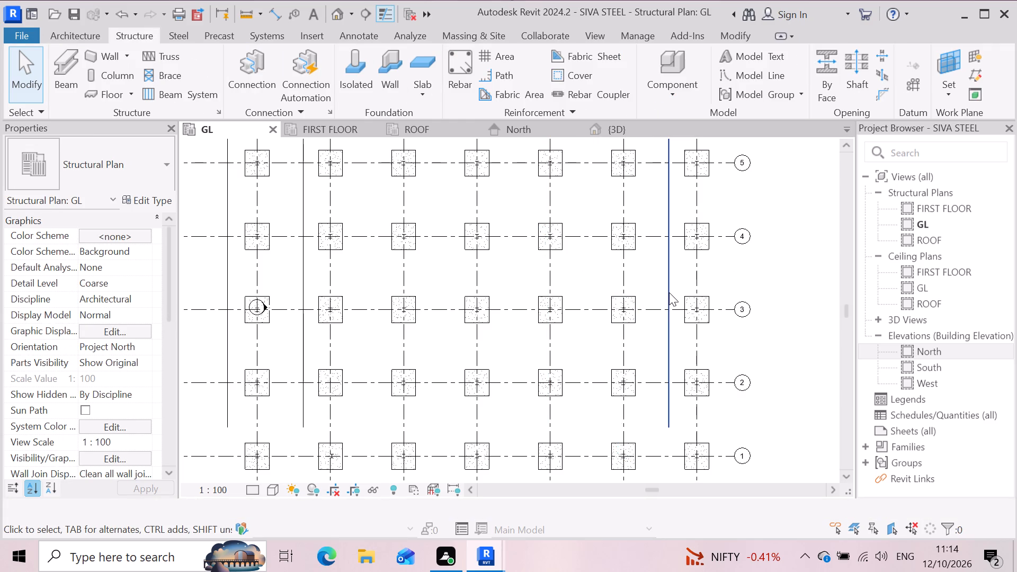
left_click(673, 290)
key("Delete")
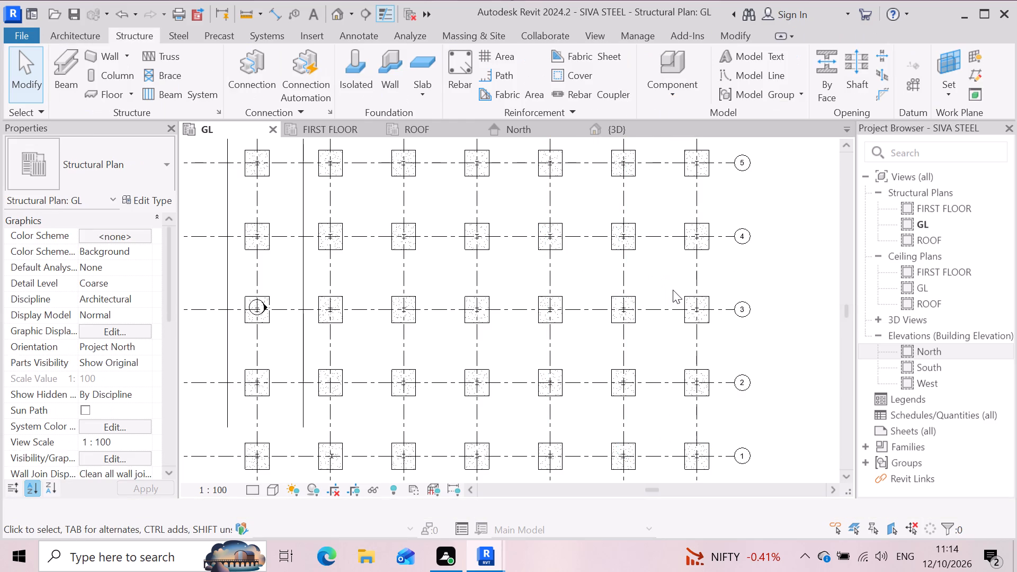
scroll(690, 372, "down", 4)
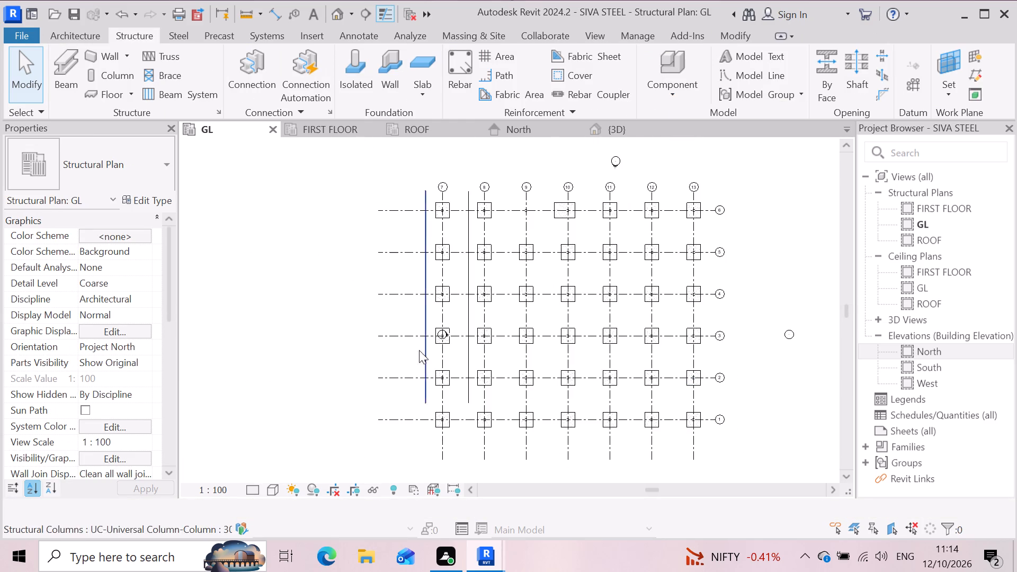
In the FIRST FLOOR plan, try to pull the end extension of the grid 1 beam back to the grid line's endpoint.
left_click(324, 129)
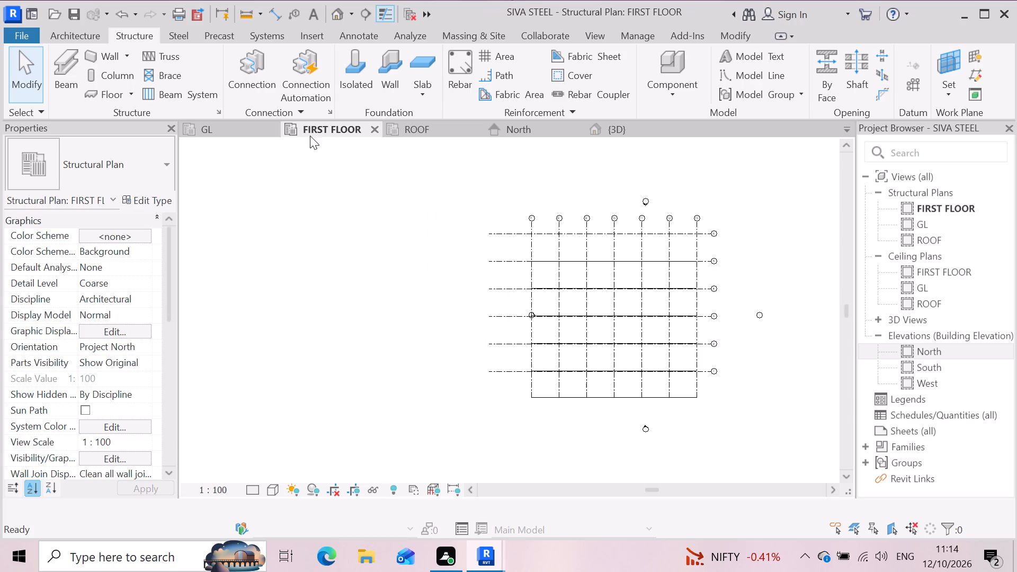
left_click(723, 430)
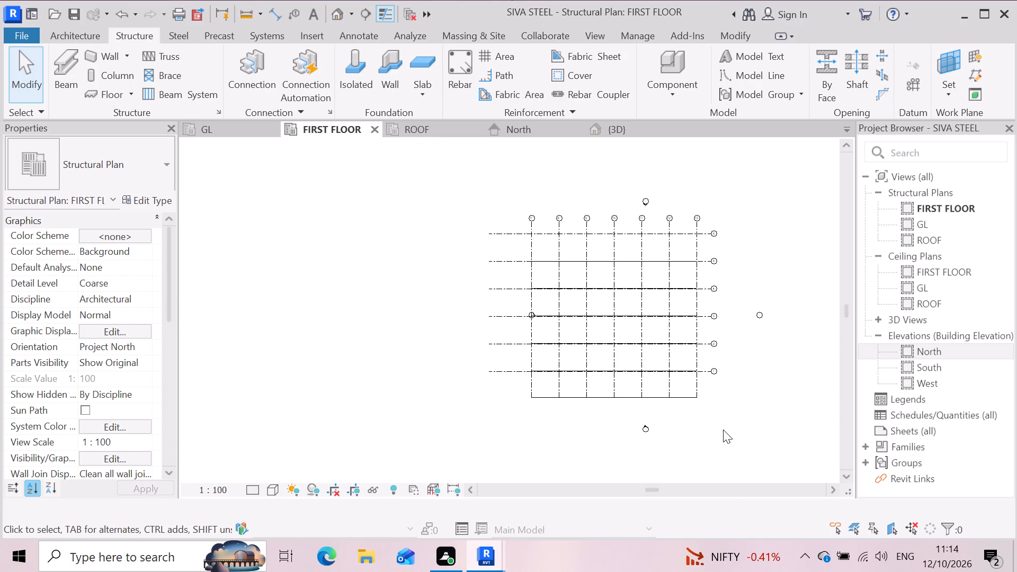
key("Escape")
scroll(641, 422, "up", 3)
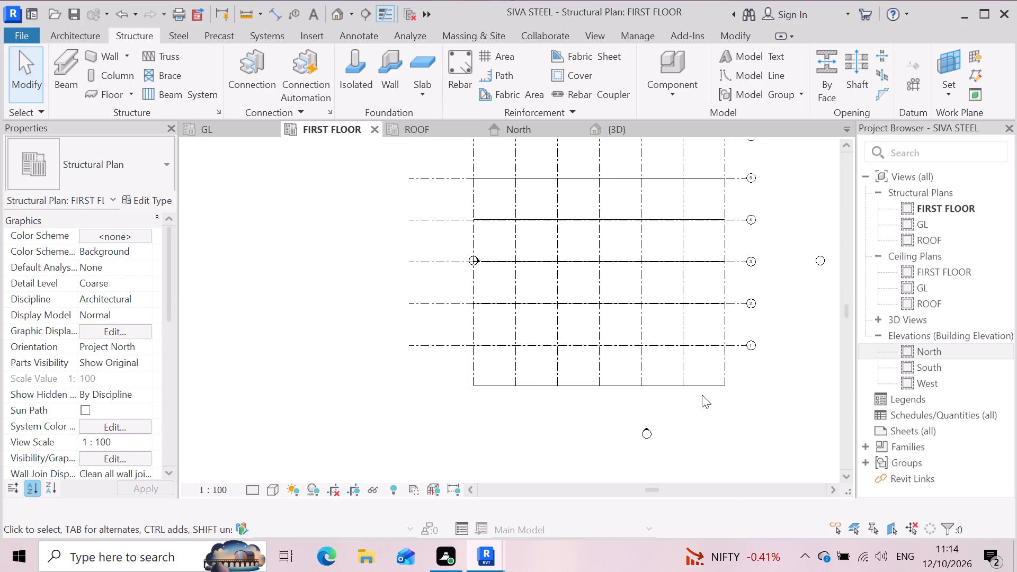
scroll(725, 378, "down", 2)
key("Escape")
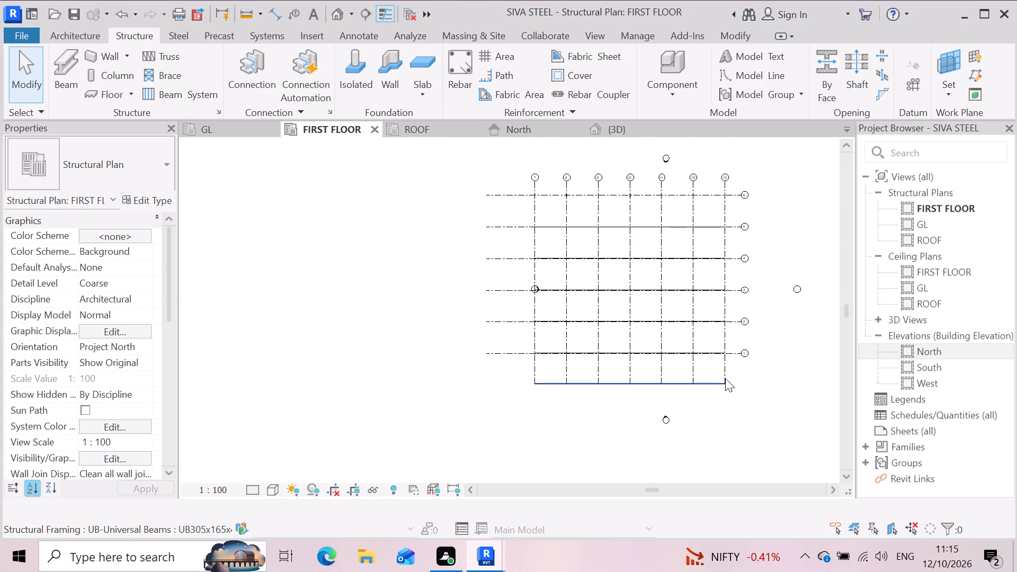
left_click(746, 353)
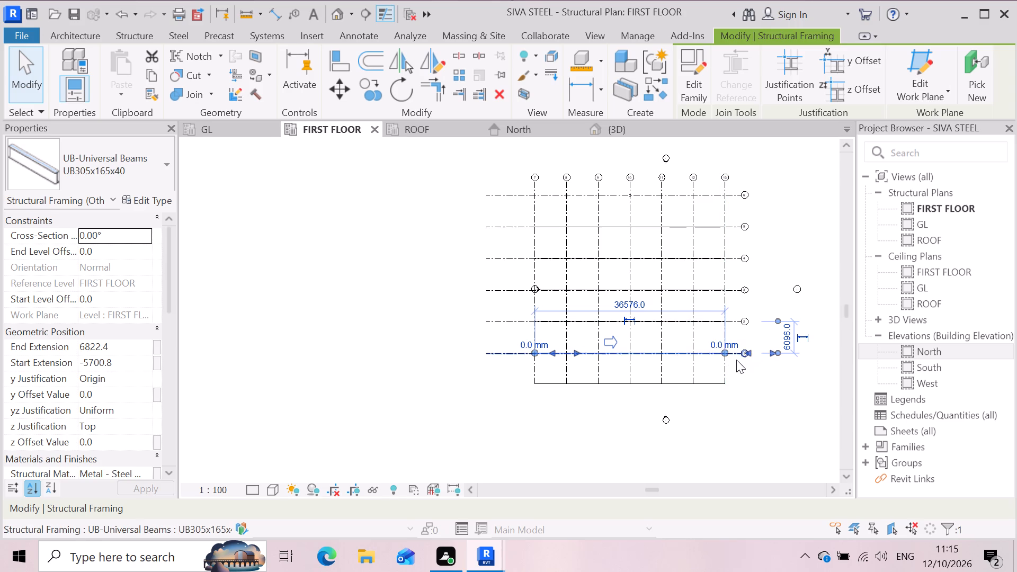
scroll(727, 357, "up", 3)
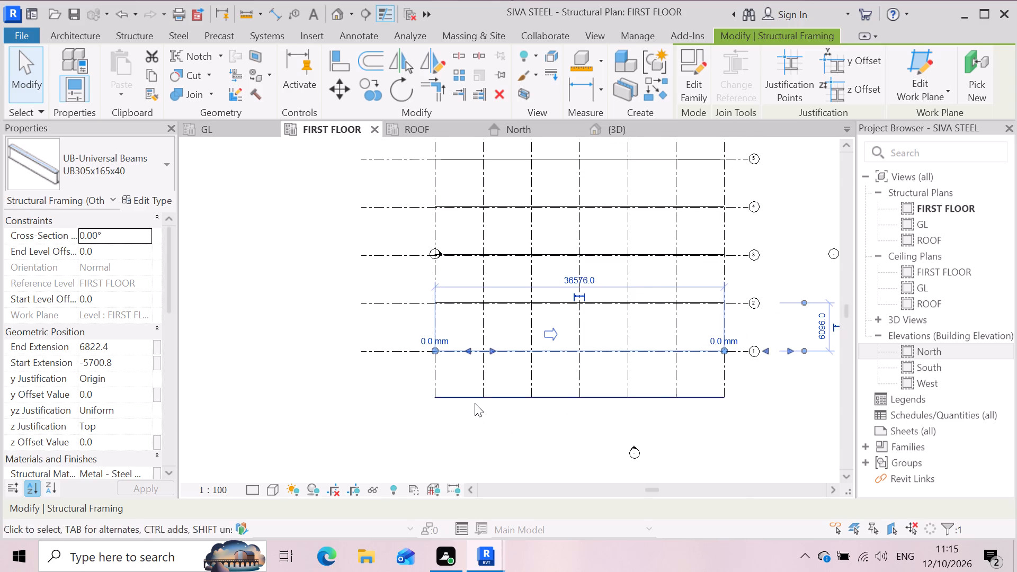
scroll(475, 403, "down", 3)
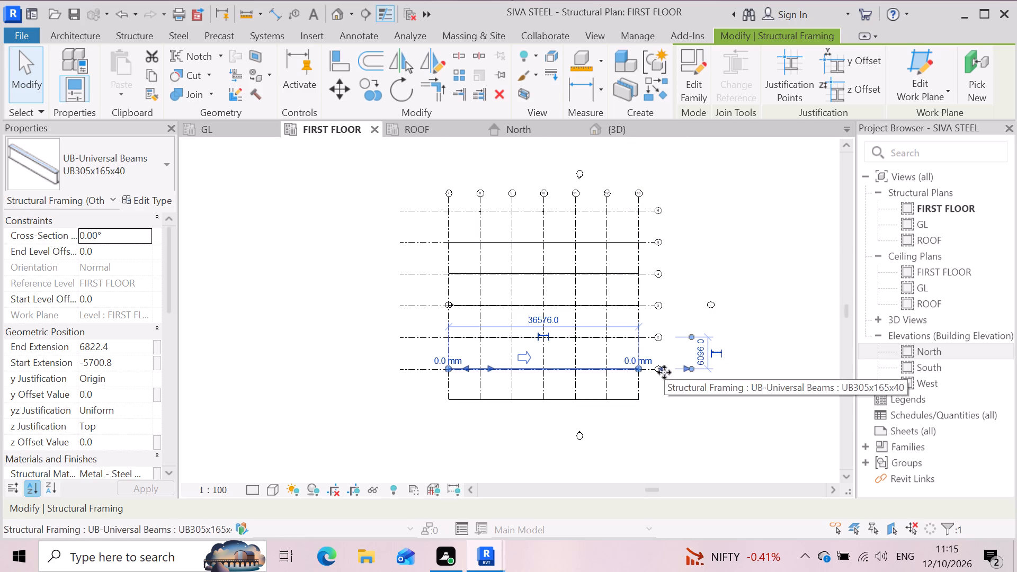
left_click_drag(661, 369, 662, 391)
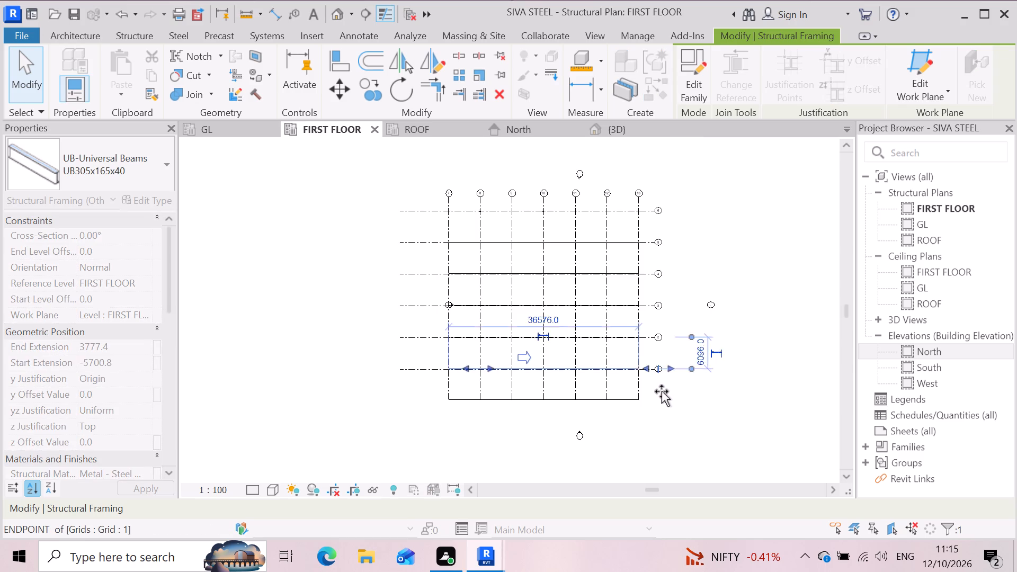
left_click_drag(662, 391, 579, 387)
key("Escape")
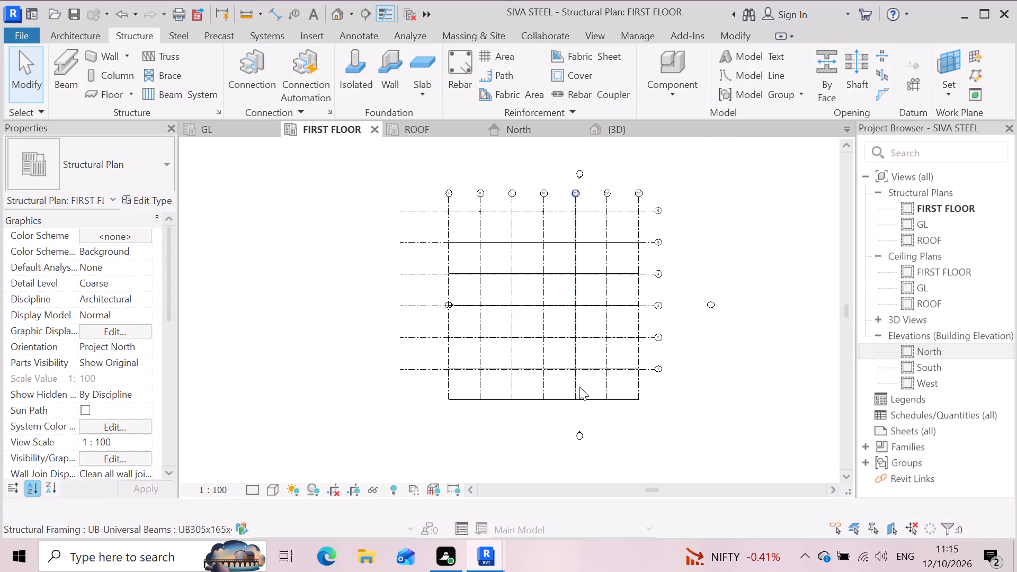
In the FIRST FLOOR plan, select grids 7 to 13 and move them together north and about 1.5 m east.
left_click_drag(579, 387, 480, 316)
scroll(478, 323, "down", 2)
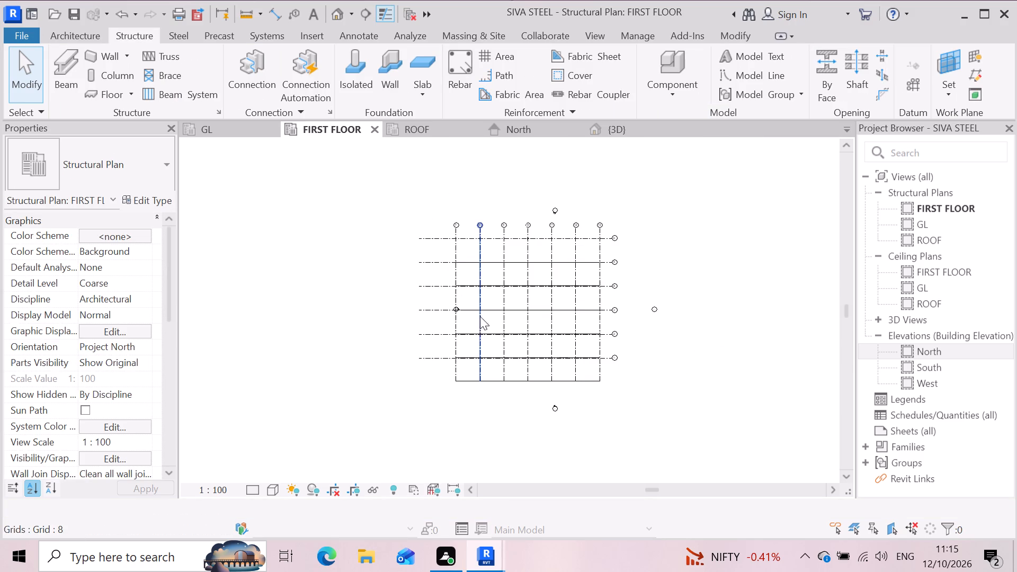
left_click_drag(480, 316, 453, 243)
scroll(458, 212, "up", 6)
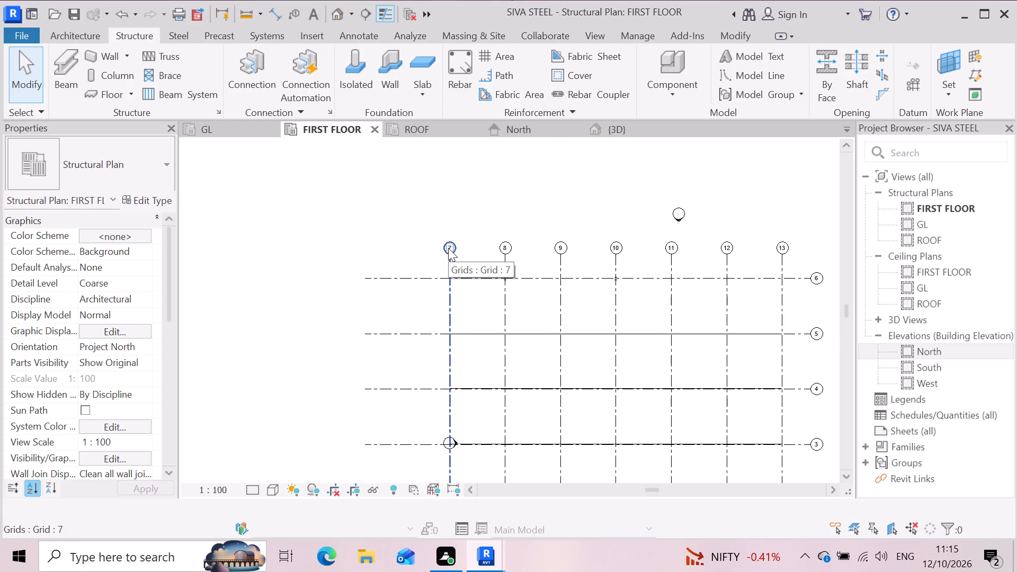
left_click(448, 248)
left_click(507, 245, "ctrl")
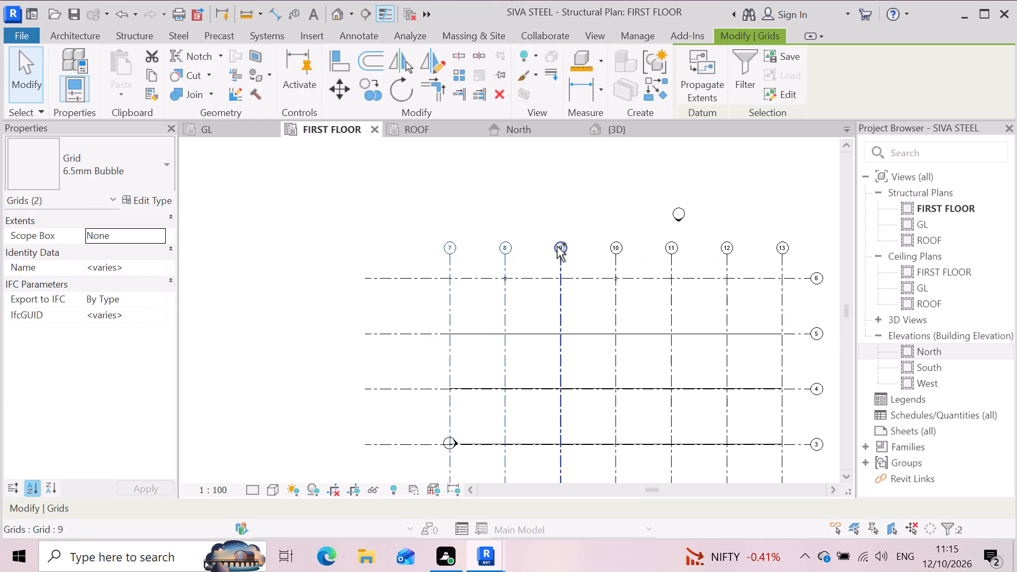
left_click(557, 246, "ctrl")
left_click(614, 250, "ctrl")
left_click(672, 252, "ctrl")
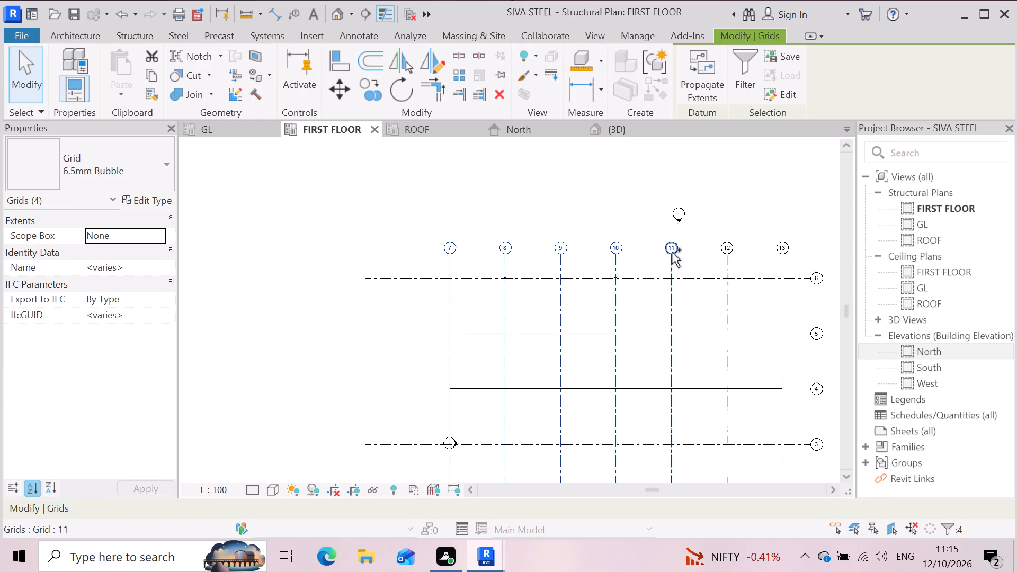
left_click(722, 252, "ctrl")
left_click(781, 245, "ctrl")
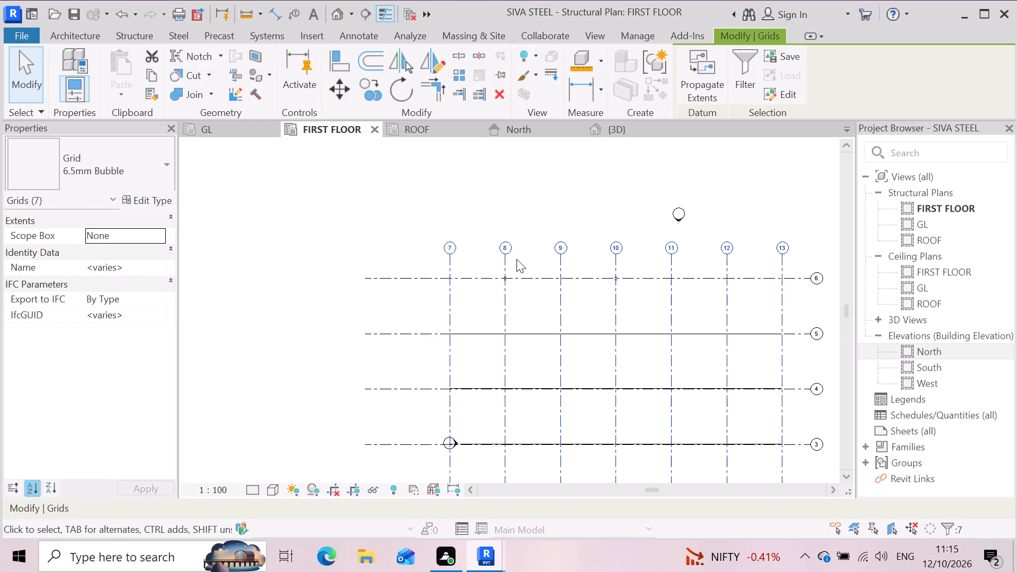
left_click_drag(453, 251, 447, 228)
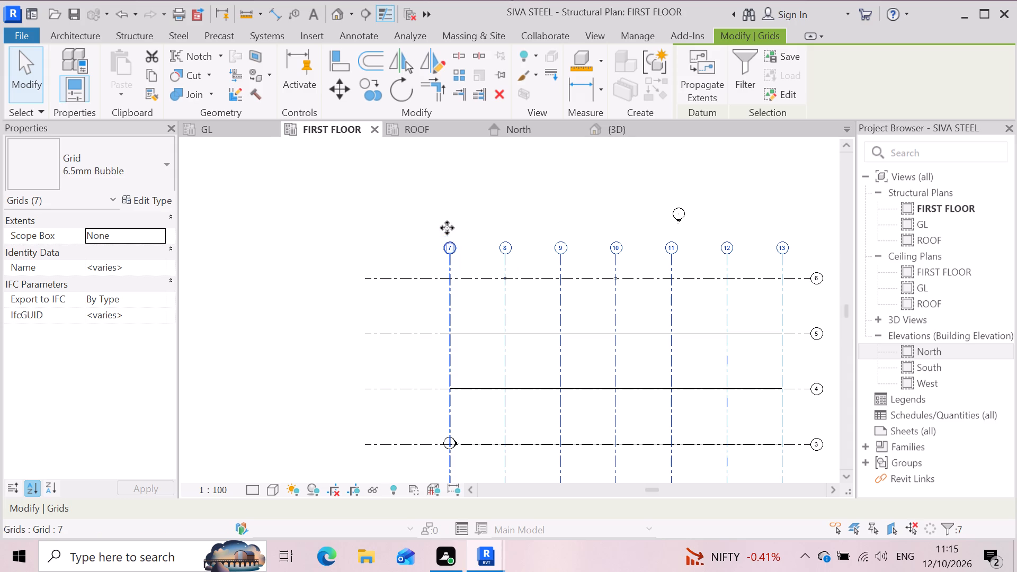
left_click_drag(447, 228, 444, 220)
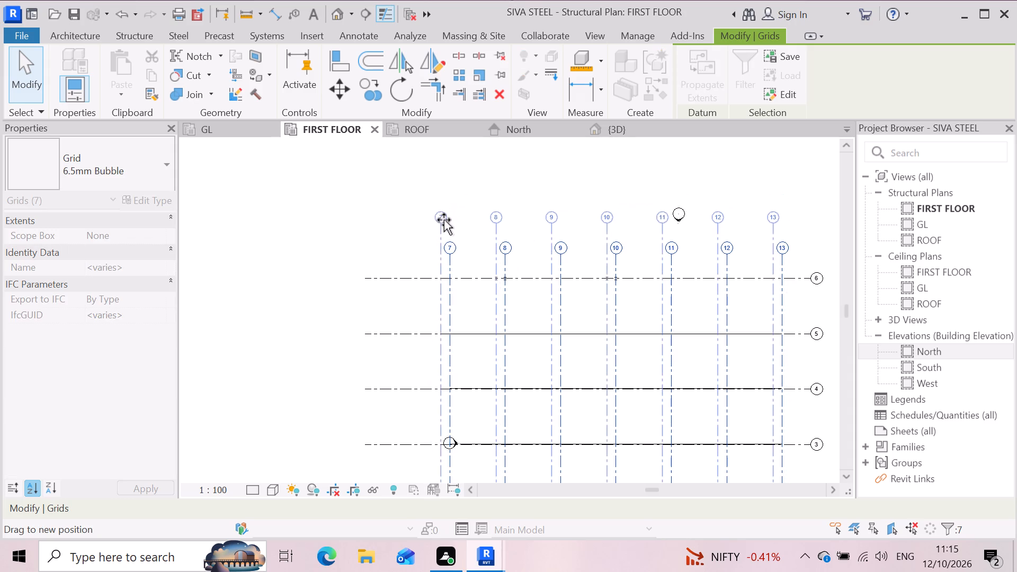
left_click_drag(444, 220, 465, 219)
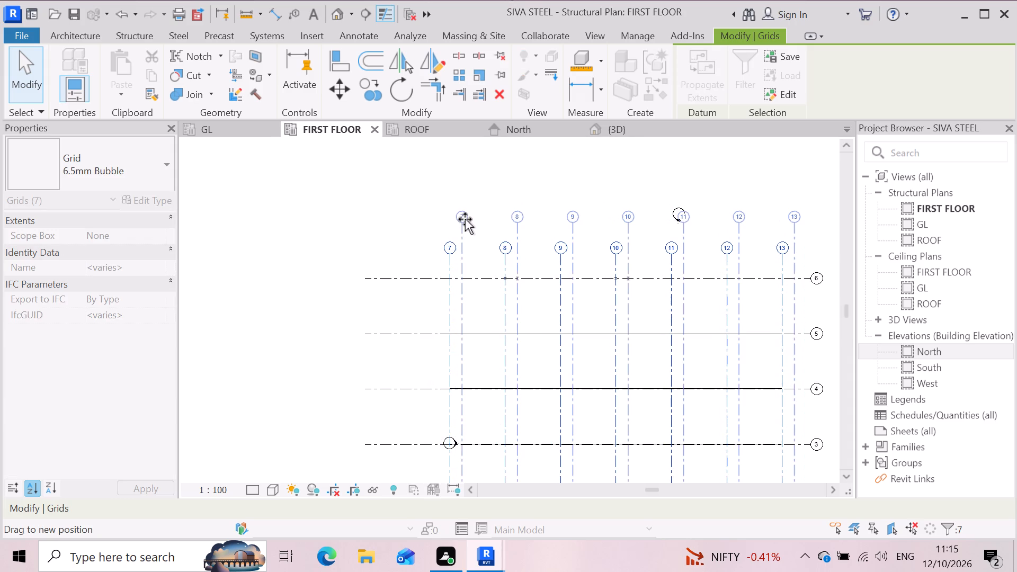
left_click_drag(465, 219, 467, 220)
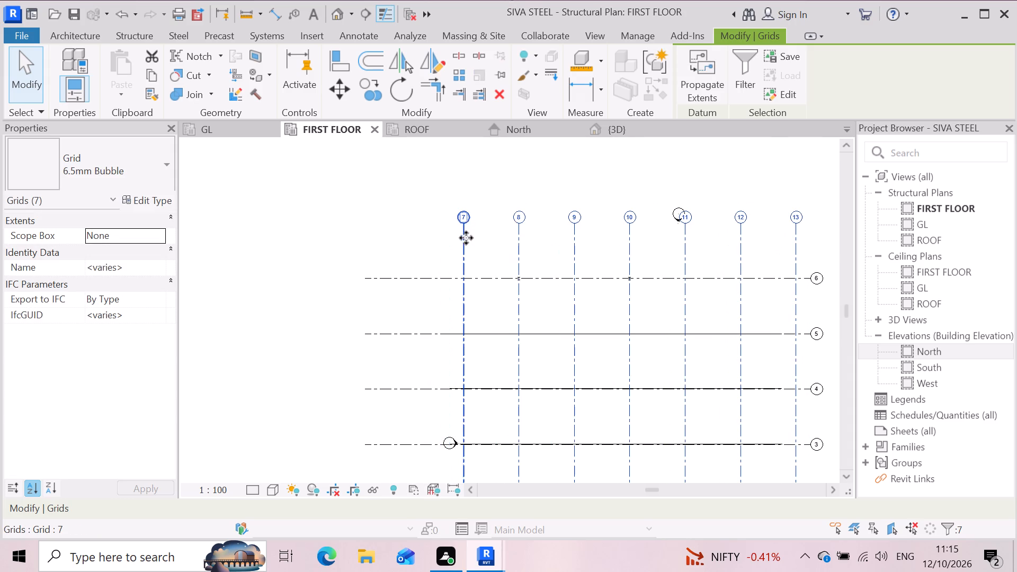
Open the UB-Universal Beams family from the beam south of grid 1, then close it, saving it as UB-Universal Beams.rfa in the English folder.
scroll(482, 246, "down", 3)
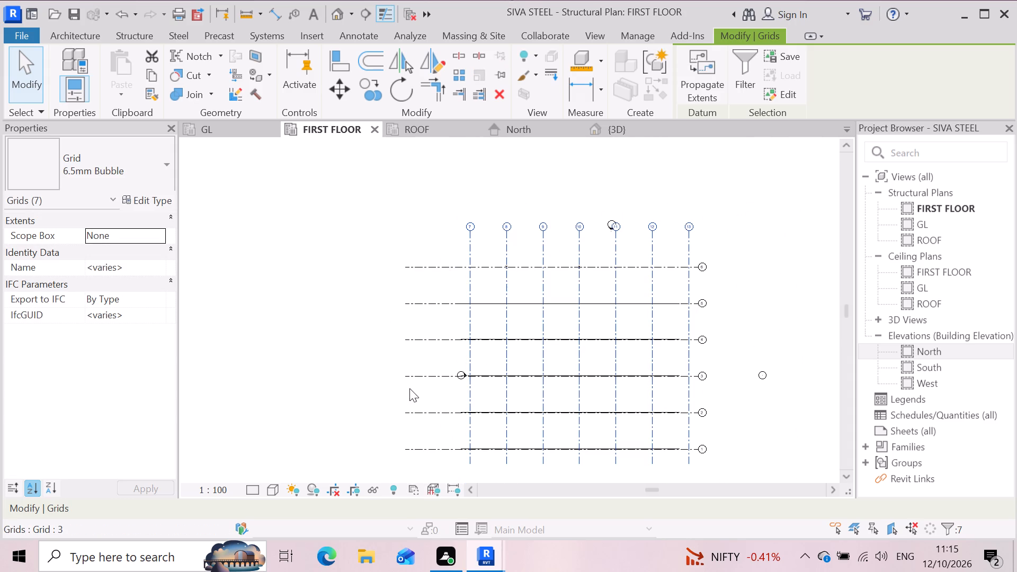
scroll(337, 342, "down", 3)
scroll(351, 343, "up", 2)
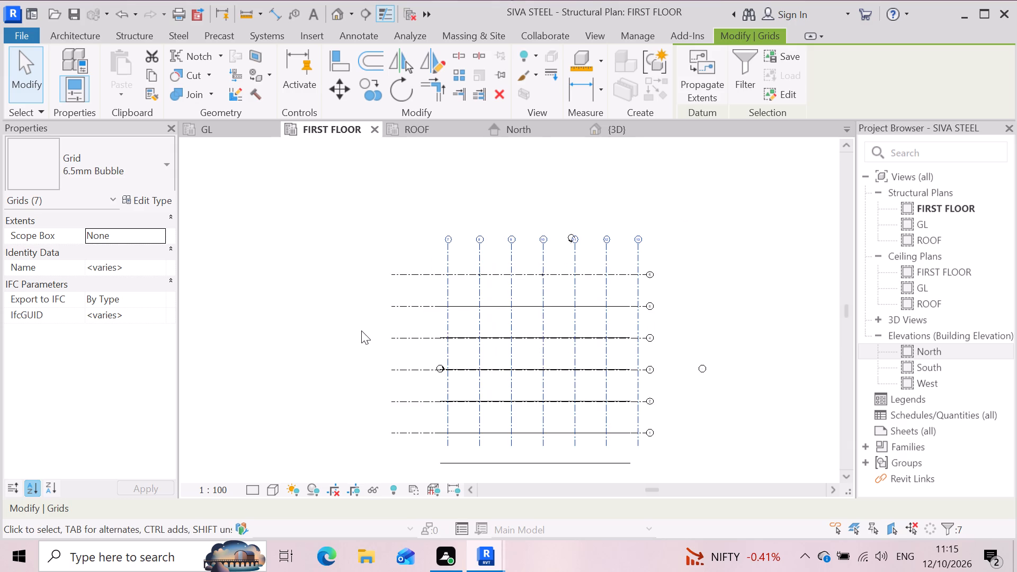
scroll(361, 330, "down", 2)
scroll(468, 447, "up", 3)
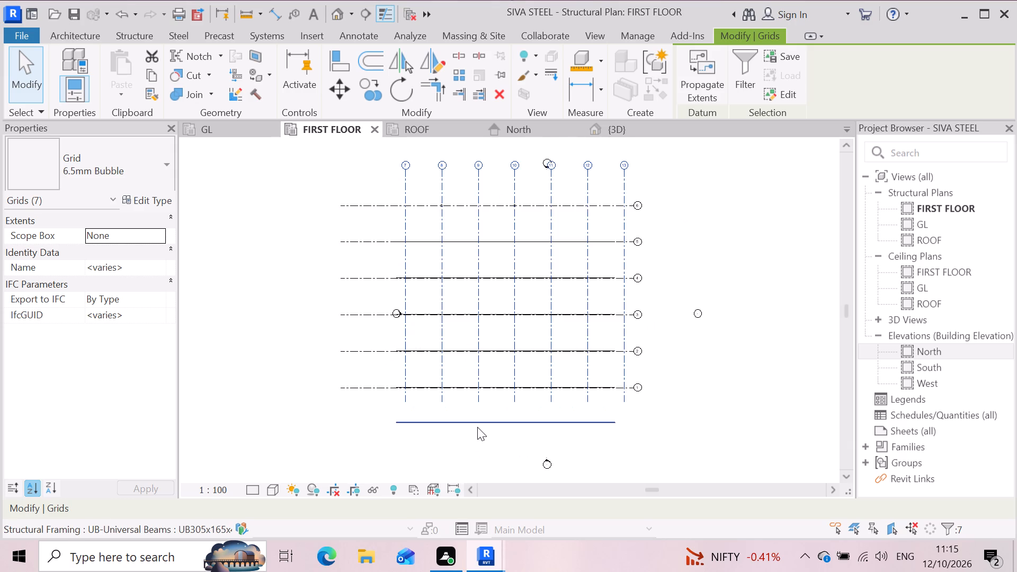
double_click(494, 424)
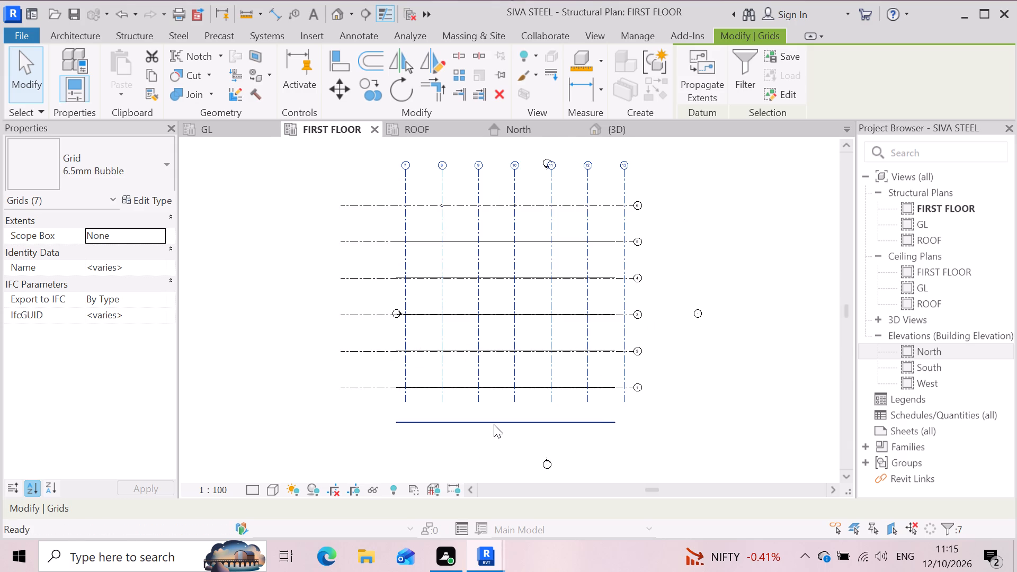
key("Delete")
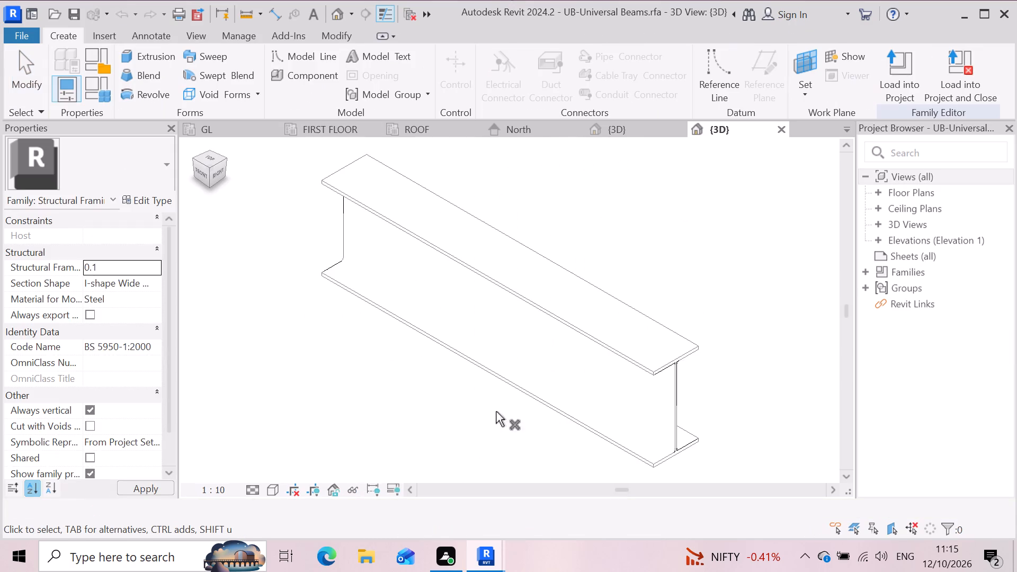
scroll(485, 382, "down", 7)
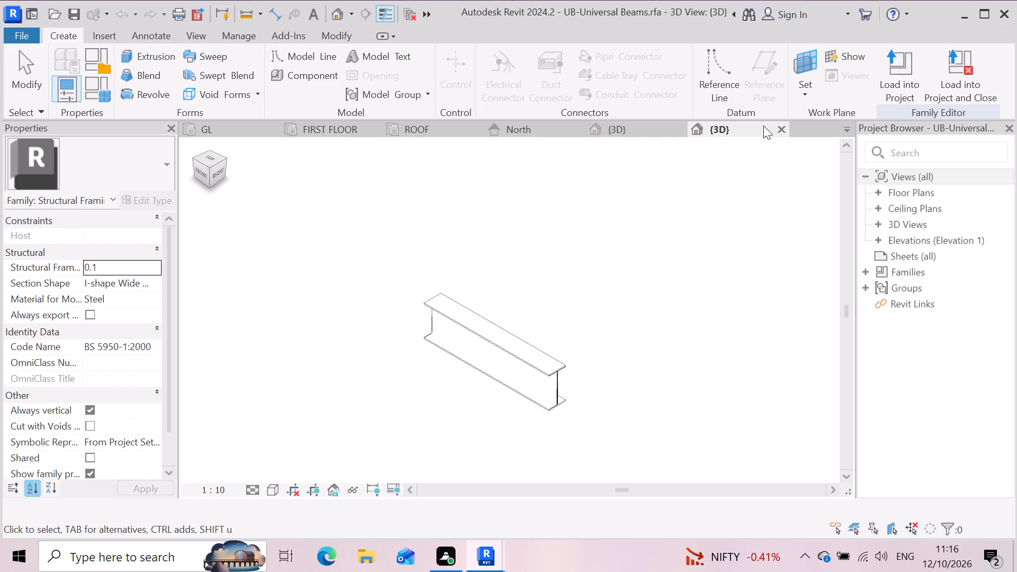
left_click(771, 128)
double_click(771, 131)
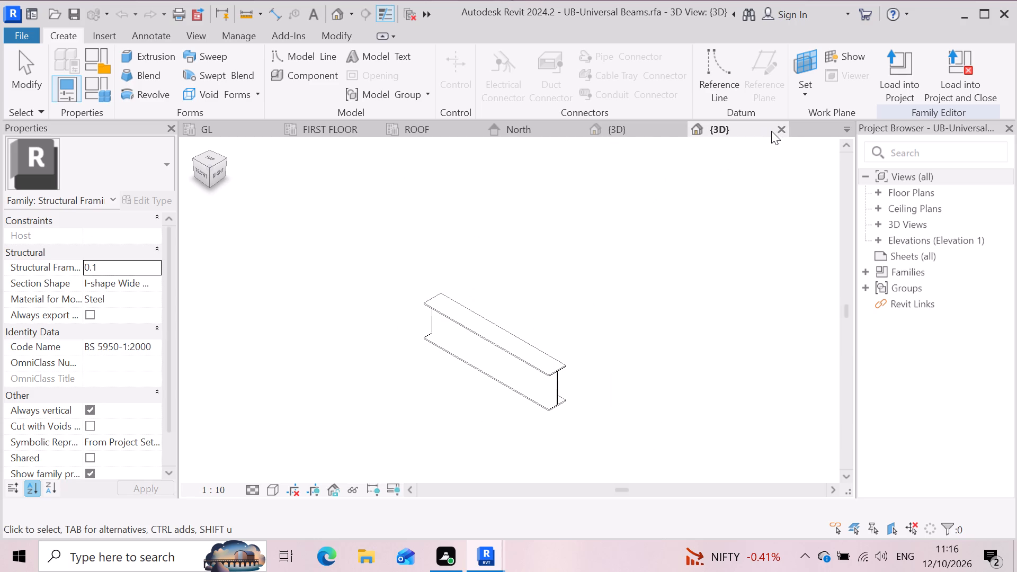
double_click(773, 130)
key("Escape")
key("Escape")
key("Escape")
triple_click(782, 126)
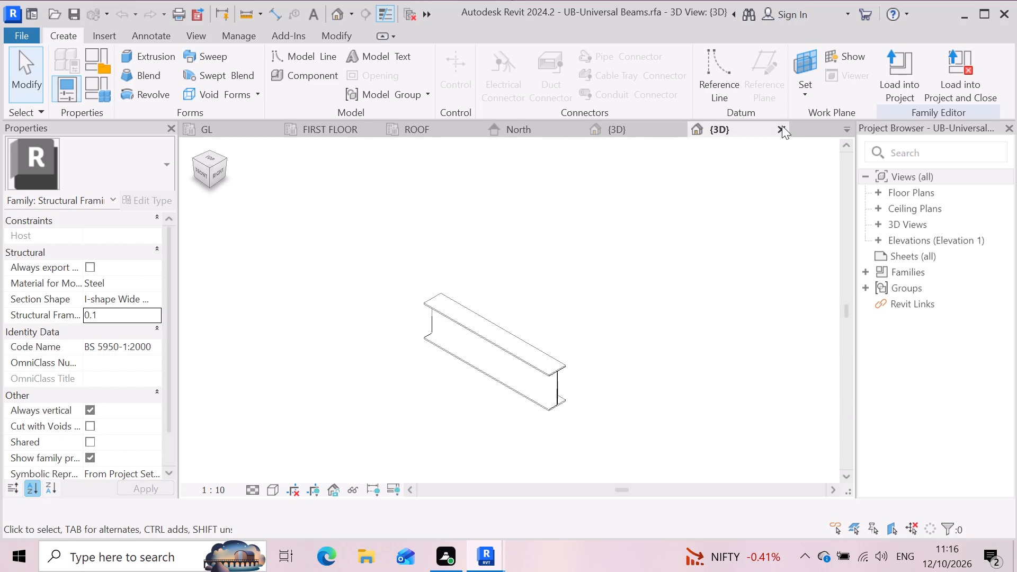
left_click(487, 287)
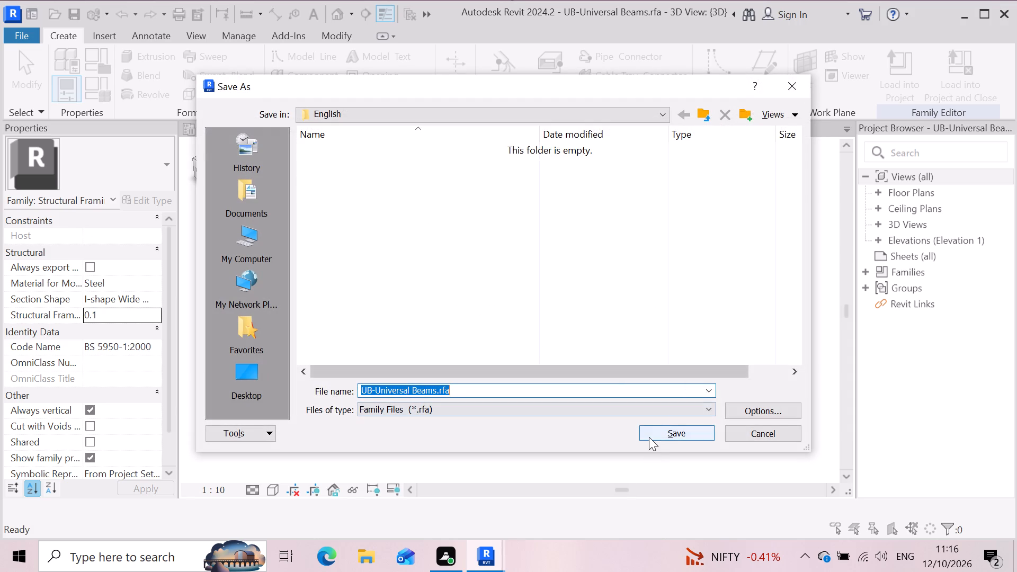
left_click(681, 431)
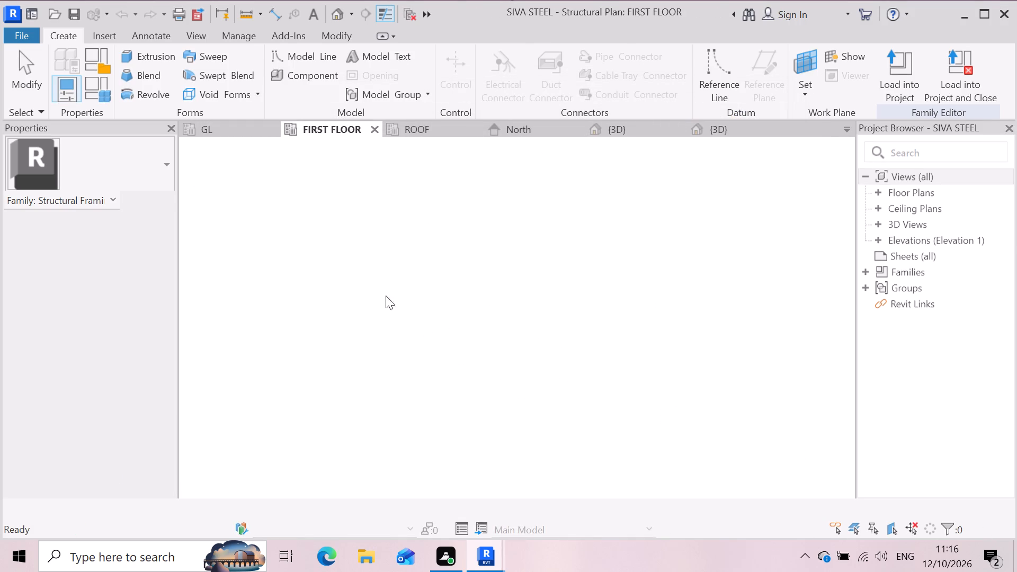
Delete the UB305x165 beam lying south of grid 1 in the FIRST FLOOR plan.
left_click(455, 424)
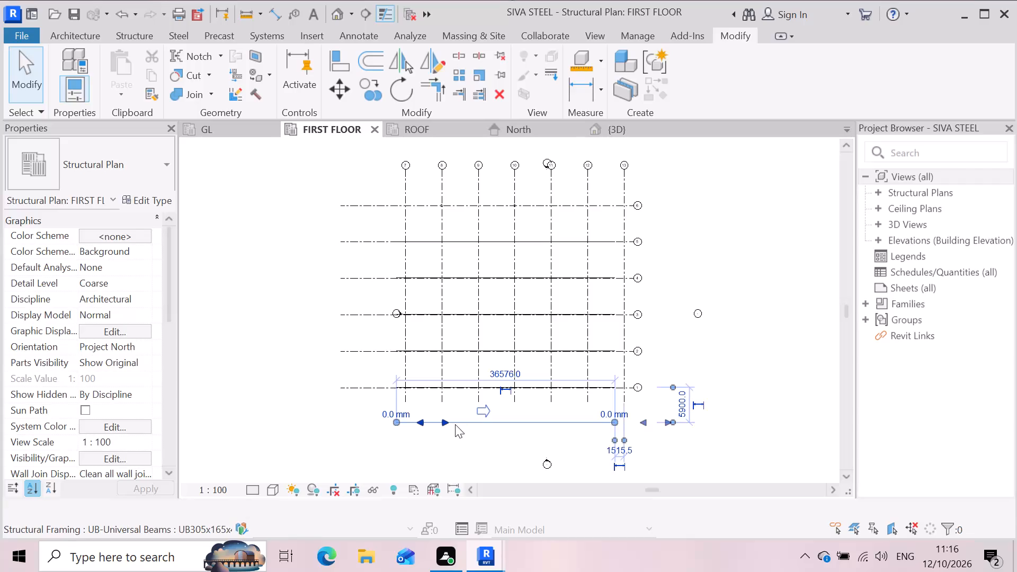
key("Delete")
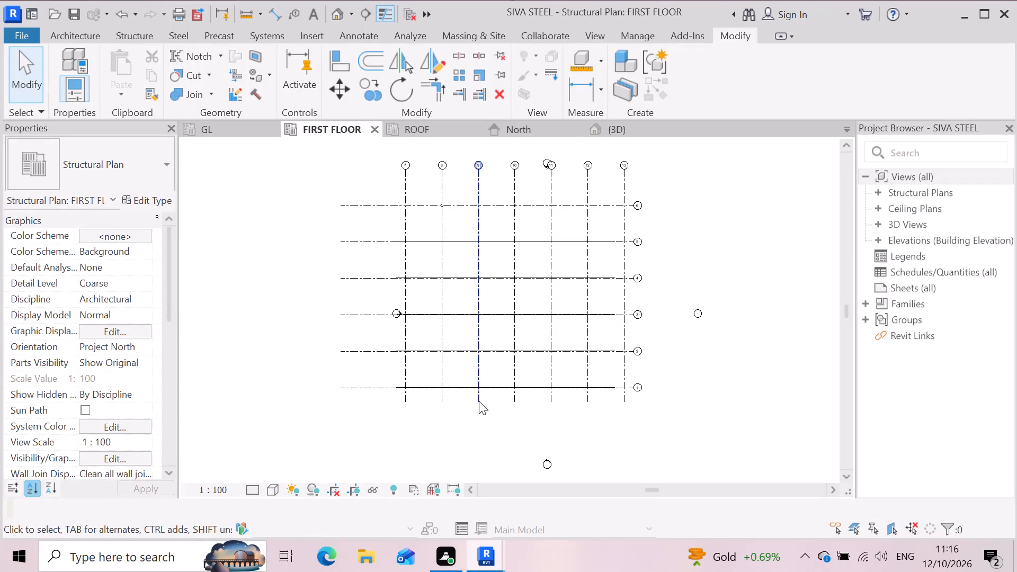
In the 3D view, delete the tall column at the intersection of grids 8 and 6.
left_click(630, 126)
scroll(521, 417, "up", 3)
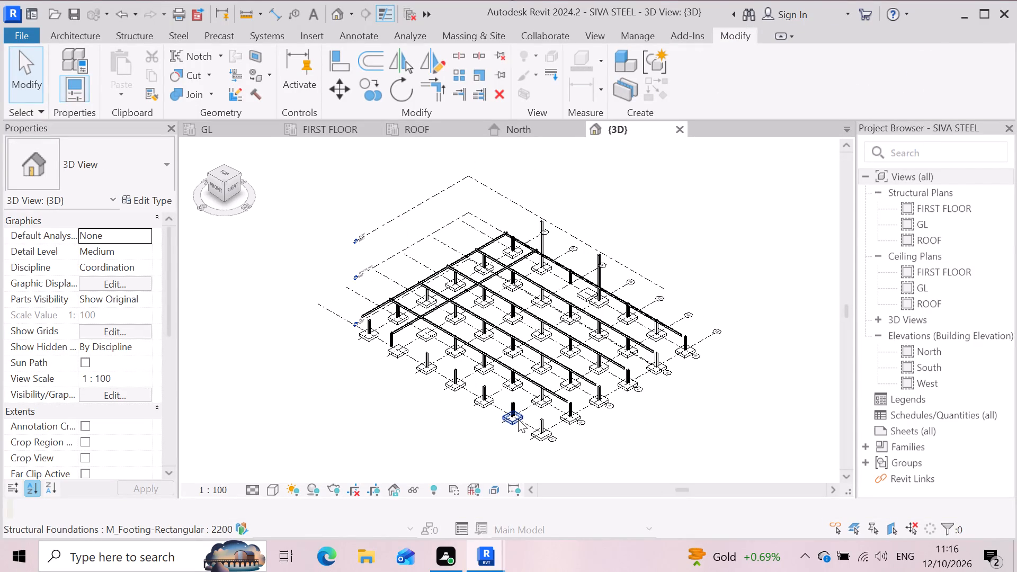
scroll(536, 393, "up", 2)
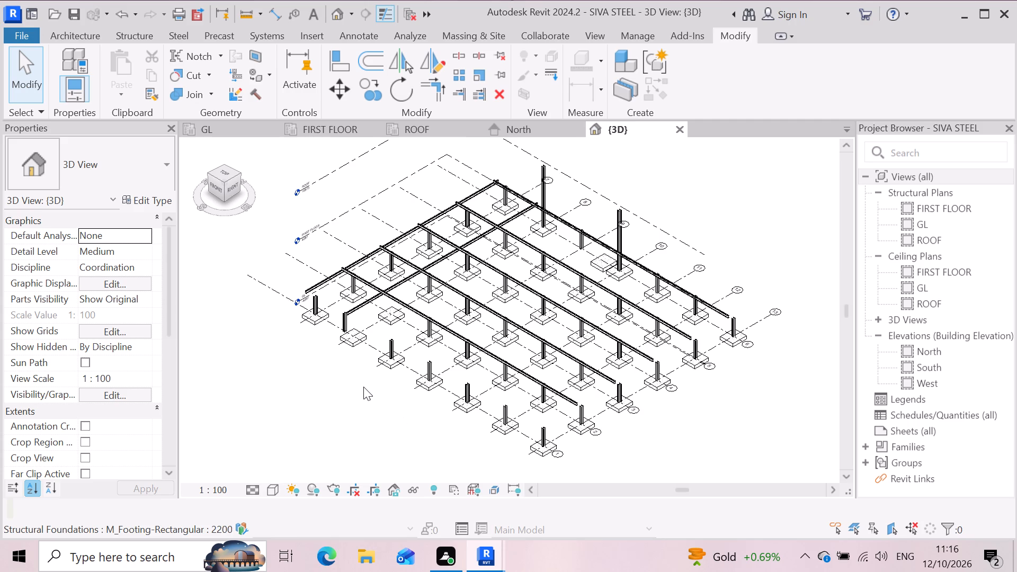
scroll(363, 387, "up", 3)
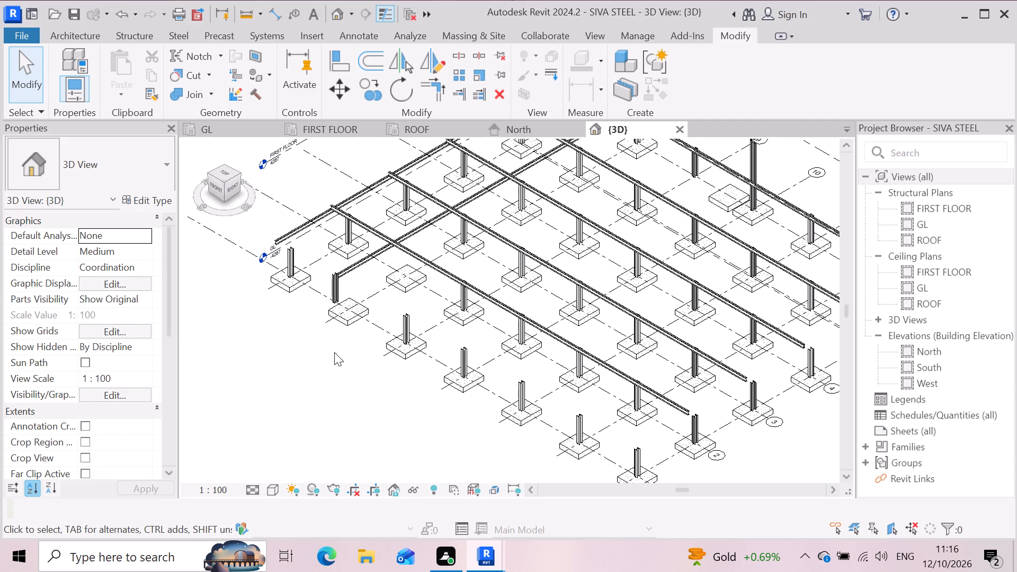
scroll(323, 330, "down", 4)
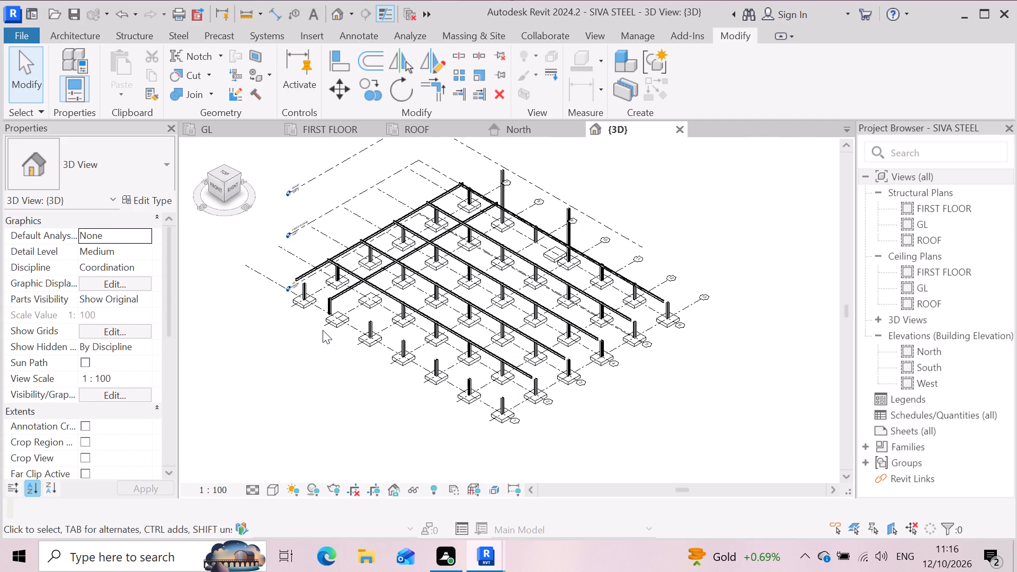
left_click(503, 175)
key("Delete")
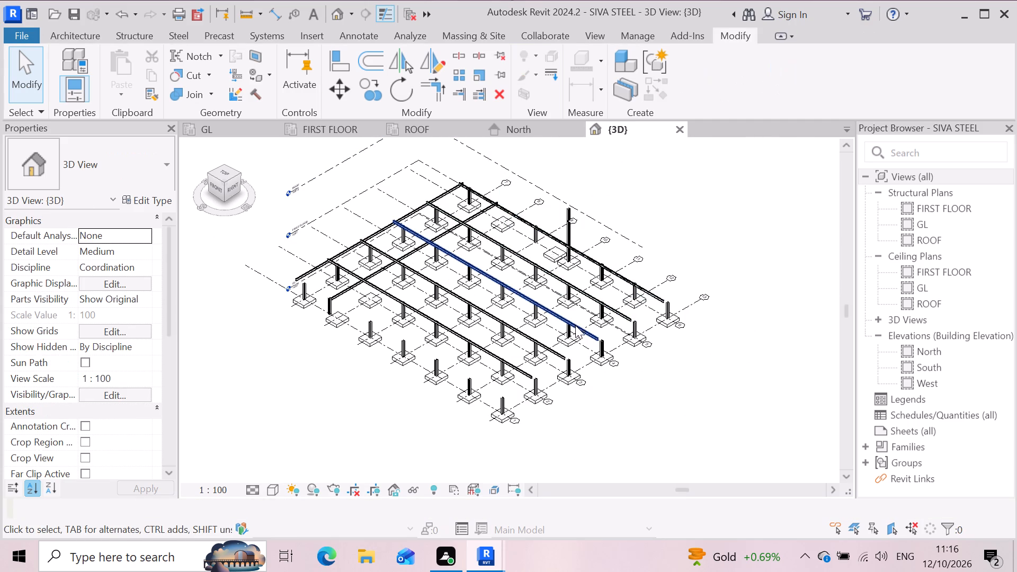
Delete all the footings, columns, beams and grids in the 3D view, together with the GL level and its plan views.
scroll(572, 299, "down", 3)
left_click_drag(307, 454, 298, 395)
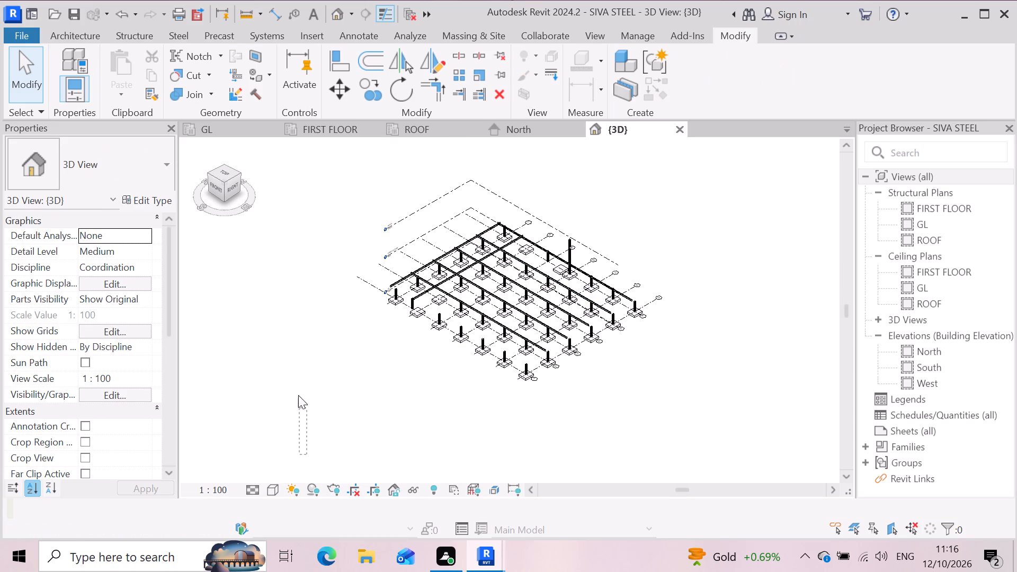
left_click_drag(298, 395, 653, 212)
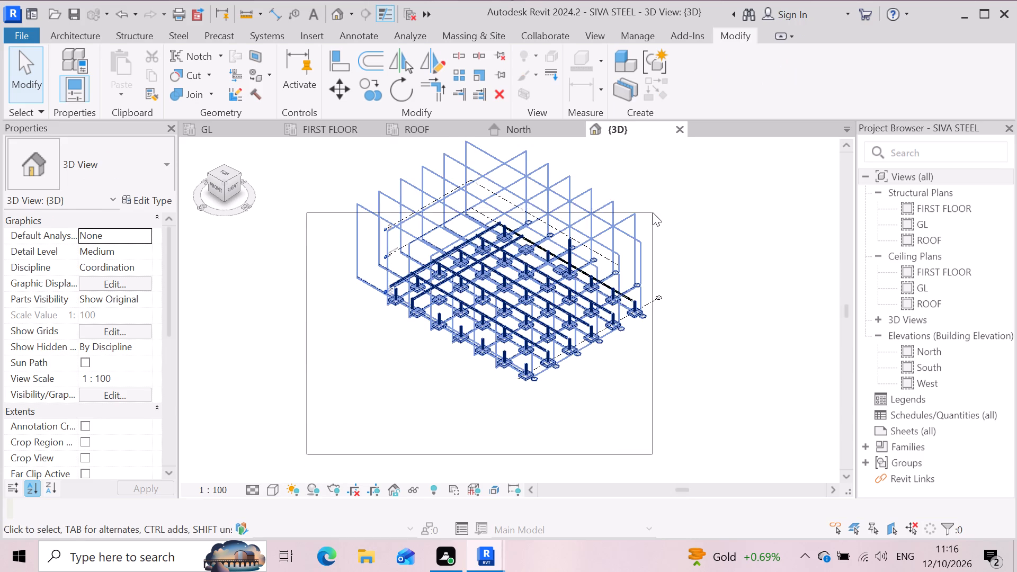
key("Delete")
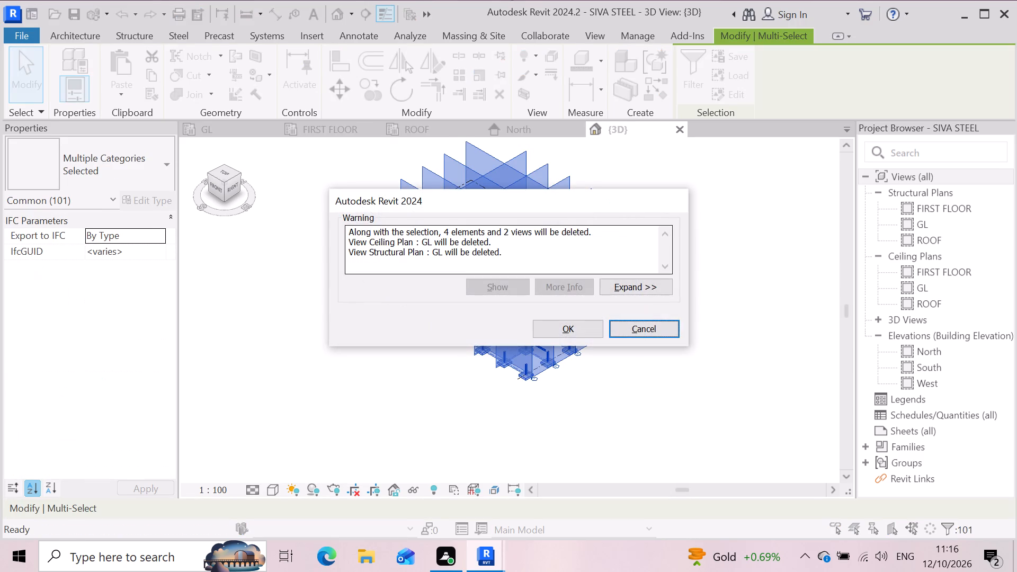
left_click(568, 325)
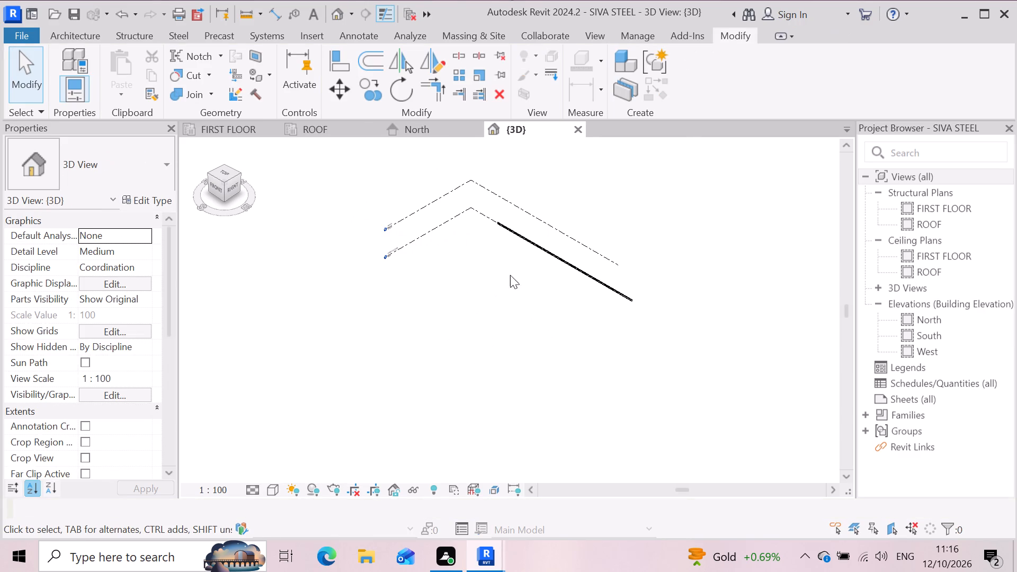
left_click(543, 253)
key("Delete")
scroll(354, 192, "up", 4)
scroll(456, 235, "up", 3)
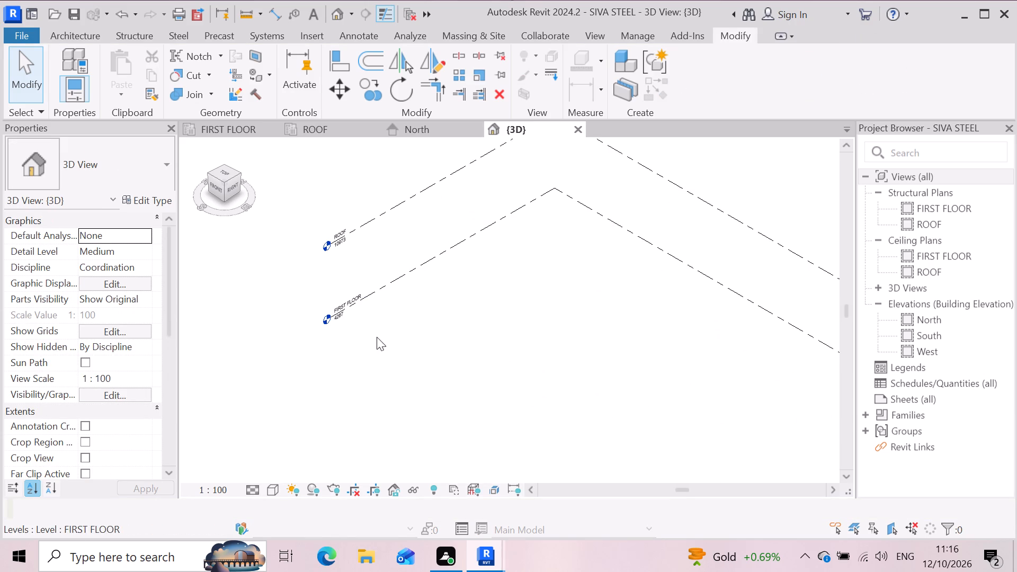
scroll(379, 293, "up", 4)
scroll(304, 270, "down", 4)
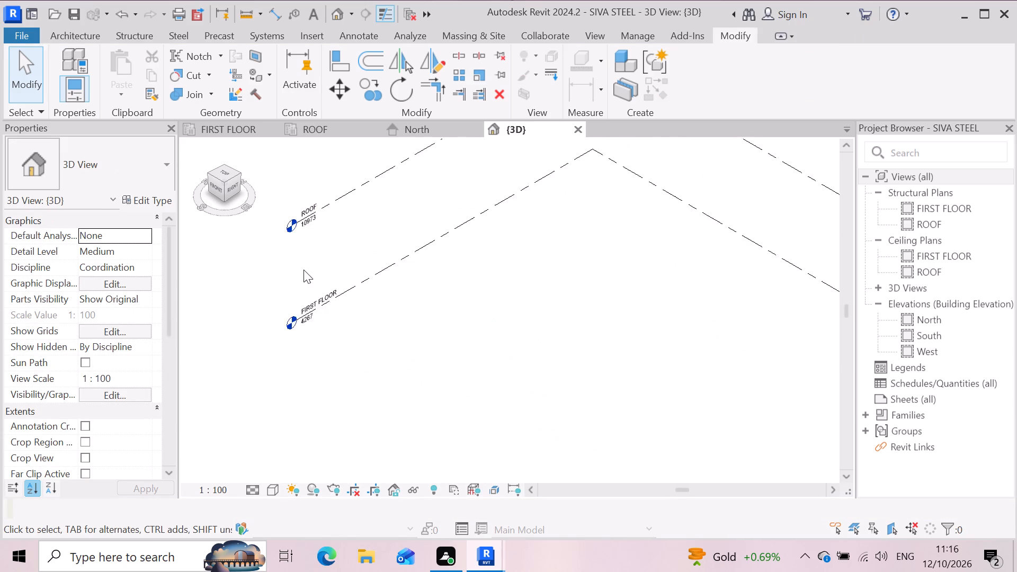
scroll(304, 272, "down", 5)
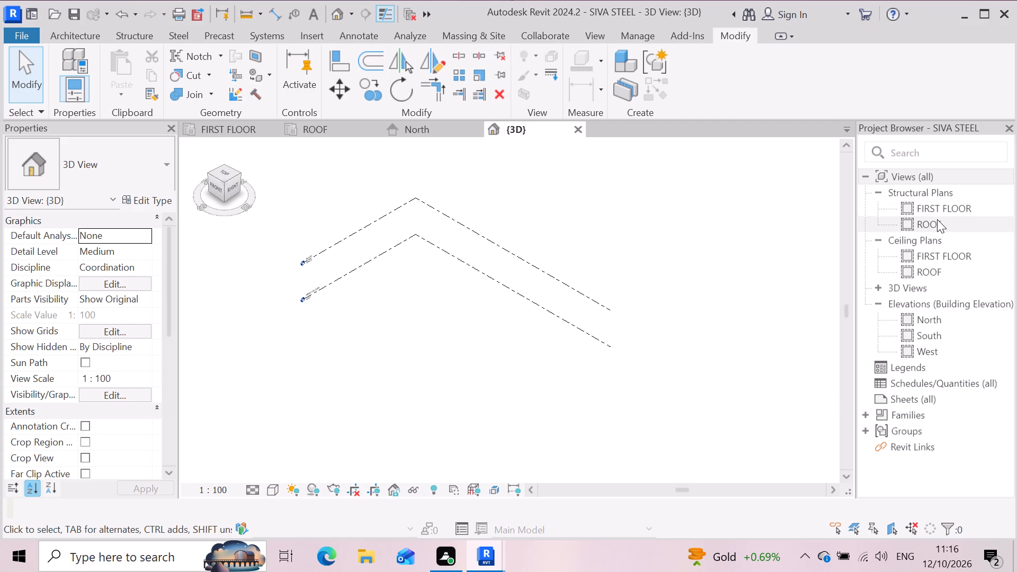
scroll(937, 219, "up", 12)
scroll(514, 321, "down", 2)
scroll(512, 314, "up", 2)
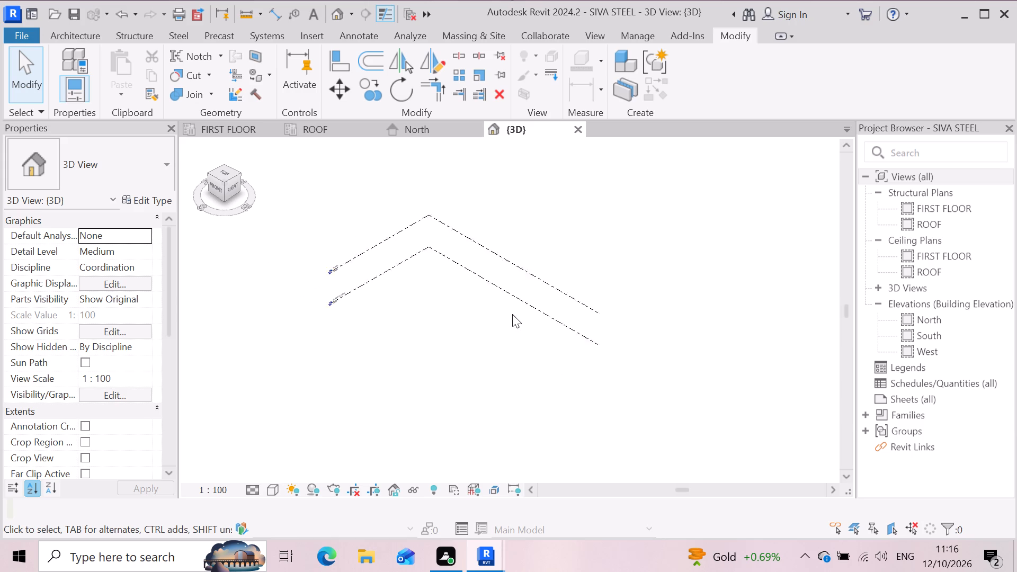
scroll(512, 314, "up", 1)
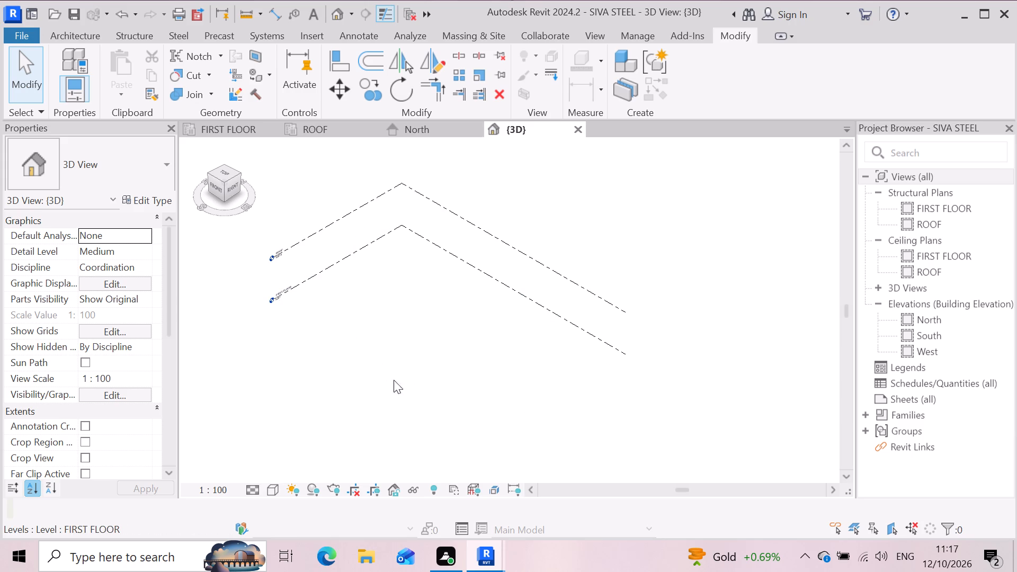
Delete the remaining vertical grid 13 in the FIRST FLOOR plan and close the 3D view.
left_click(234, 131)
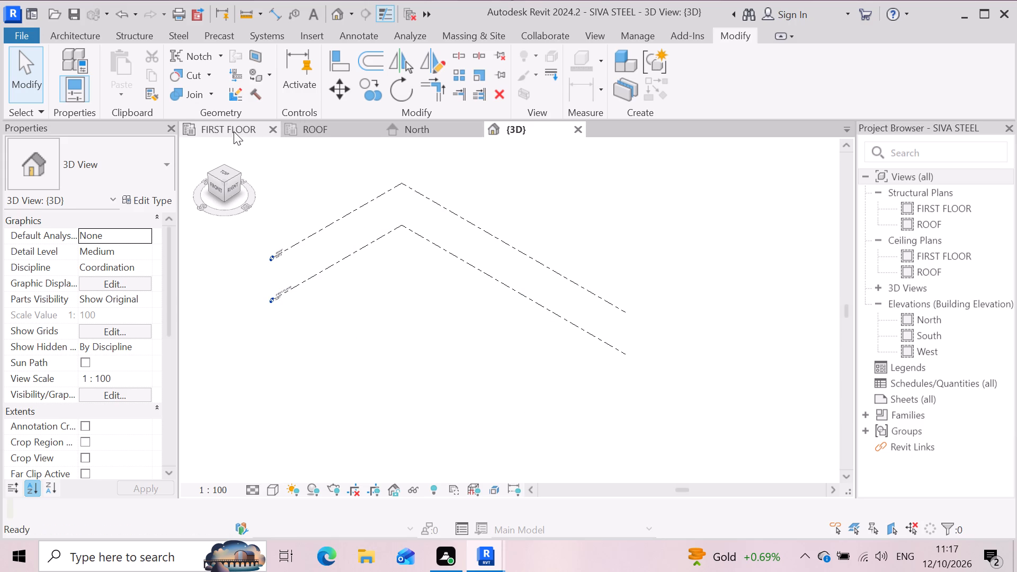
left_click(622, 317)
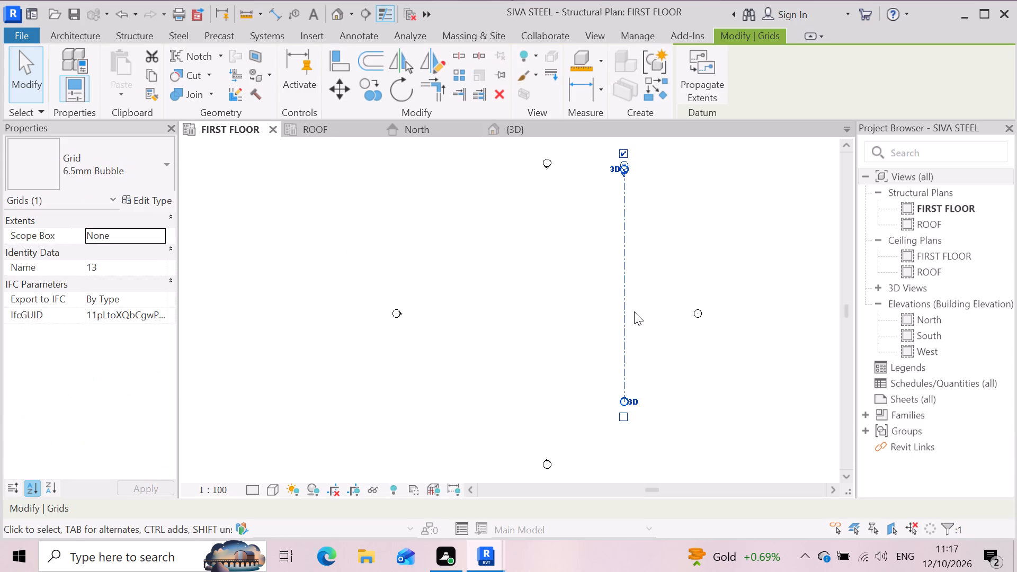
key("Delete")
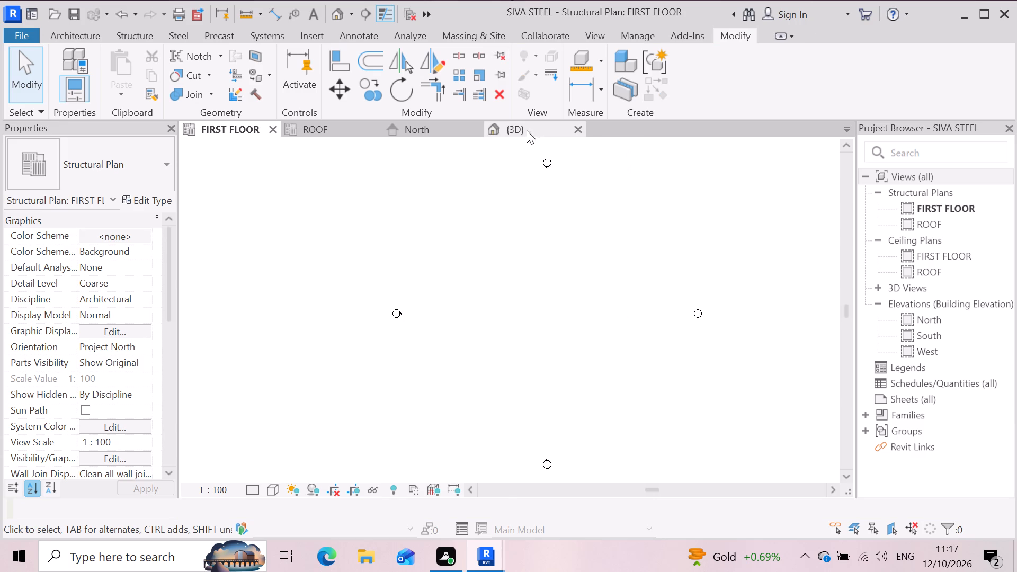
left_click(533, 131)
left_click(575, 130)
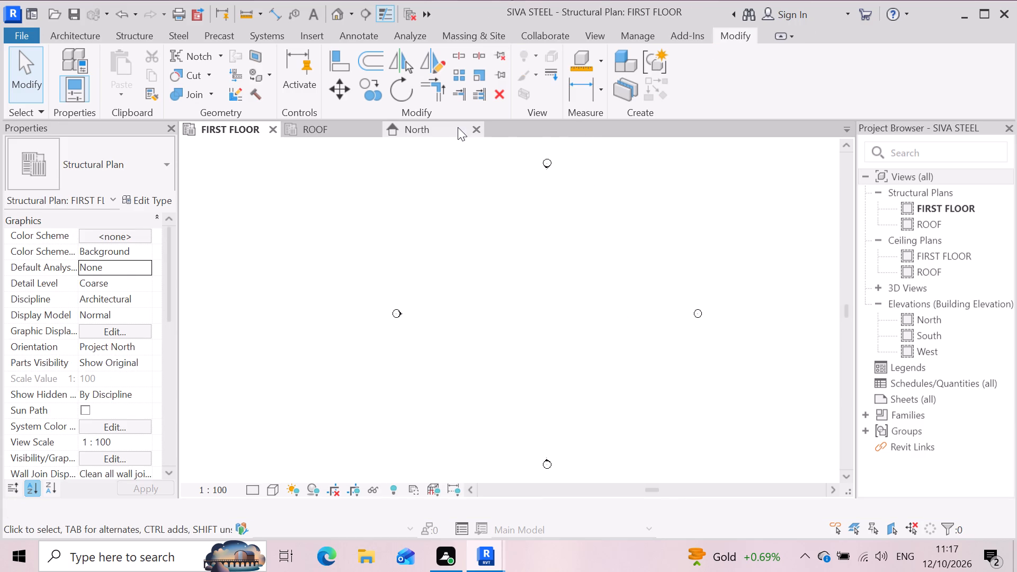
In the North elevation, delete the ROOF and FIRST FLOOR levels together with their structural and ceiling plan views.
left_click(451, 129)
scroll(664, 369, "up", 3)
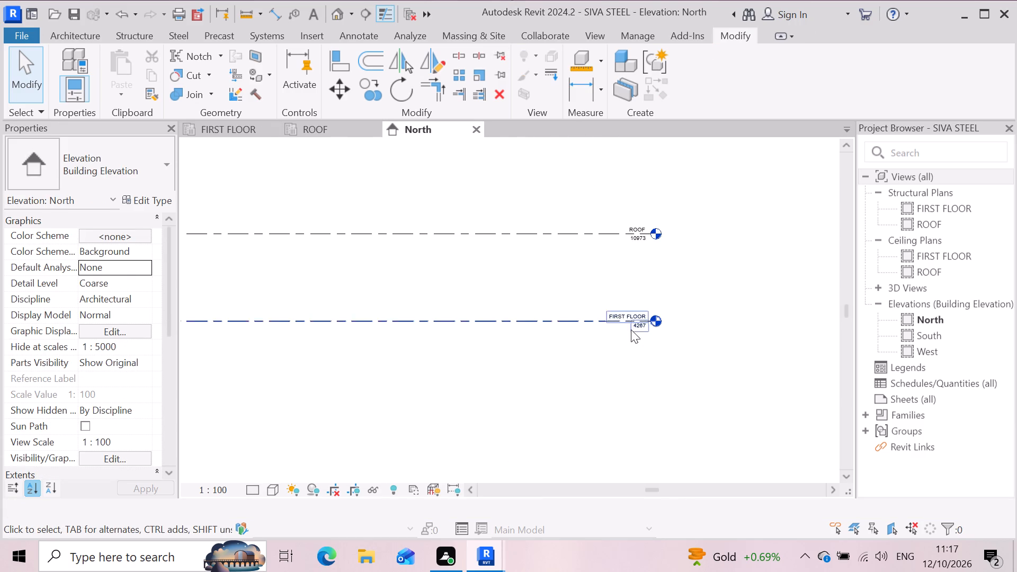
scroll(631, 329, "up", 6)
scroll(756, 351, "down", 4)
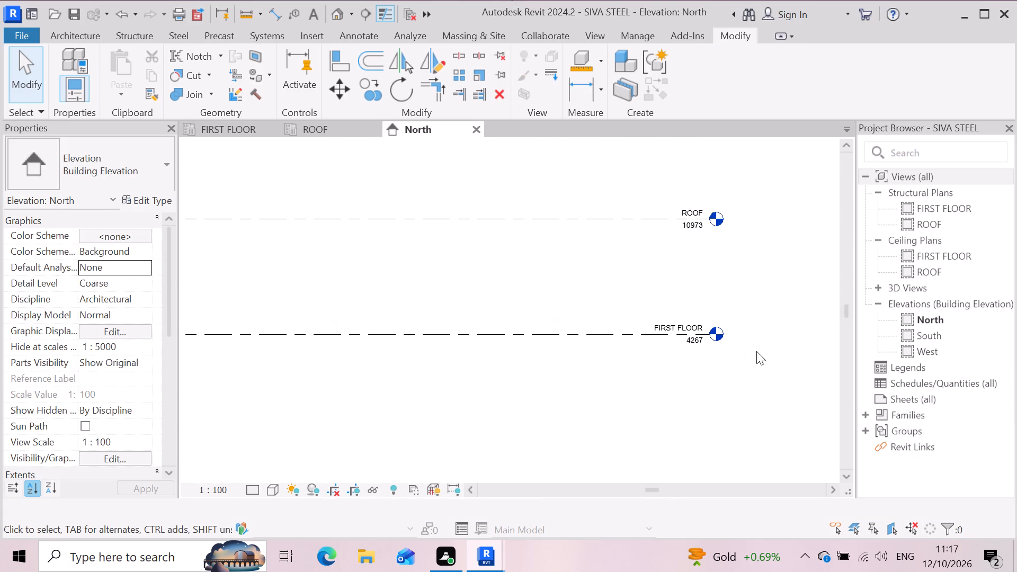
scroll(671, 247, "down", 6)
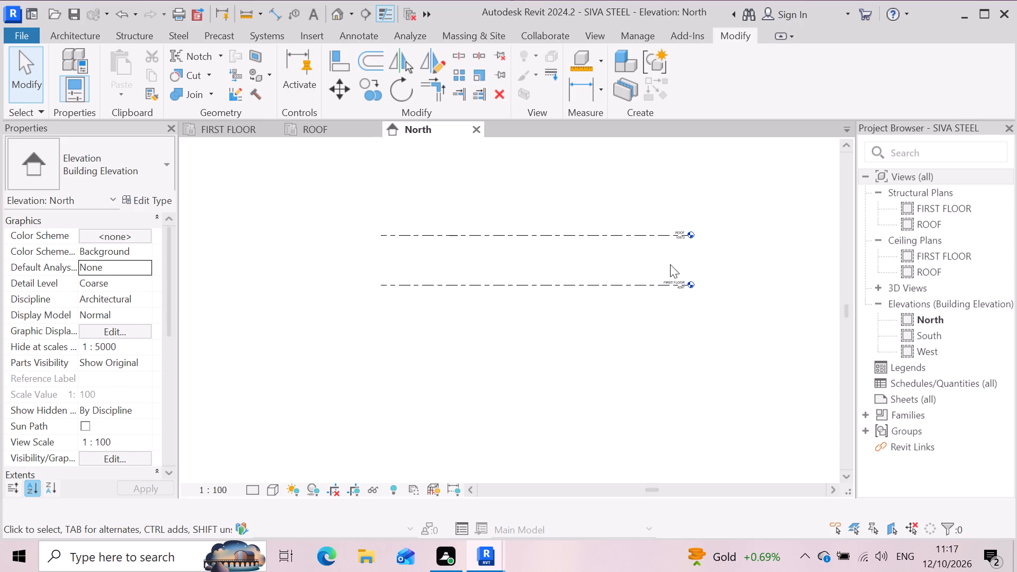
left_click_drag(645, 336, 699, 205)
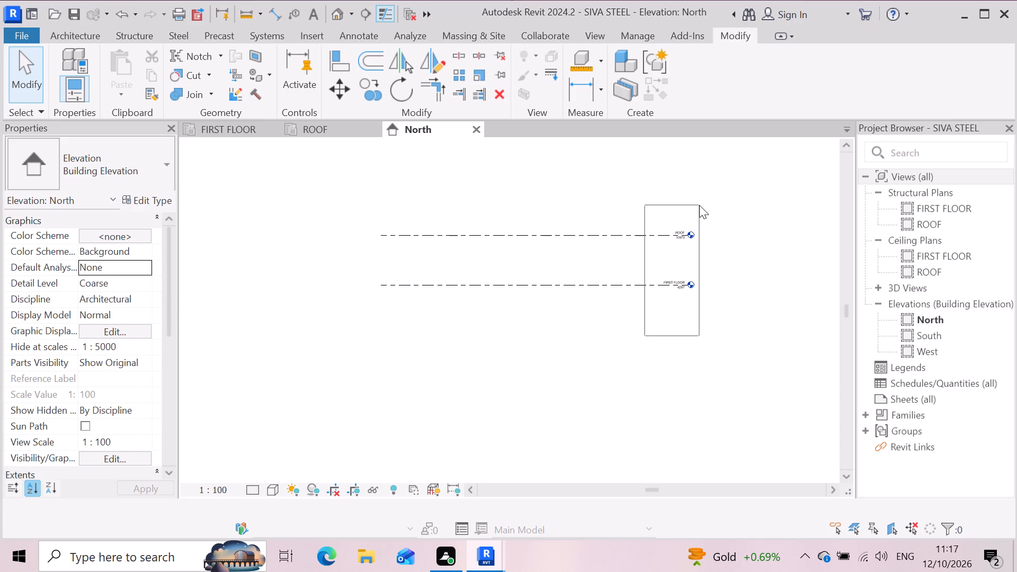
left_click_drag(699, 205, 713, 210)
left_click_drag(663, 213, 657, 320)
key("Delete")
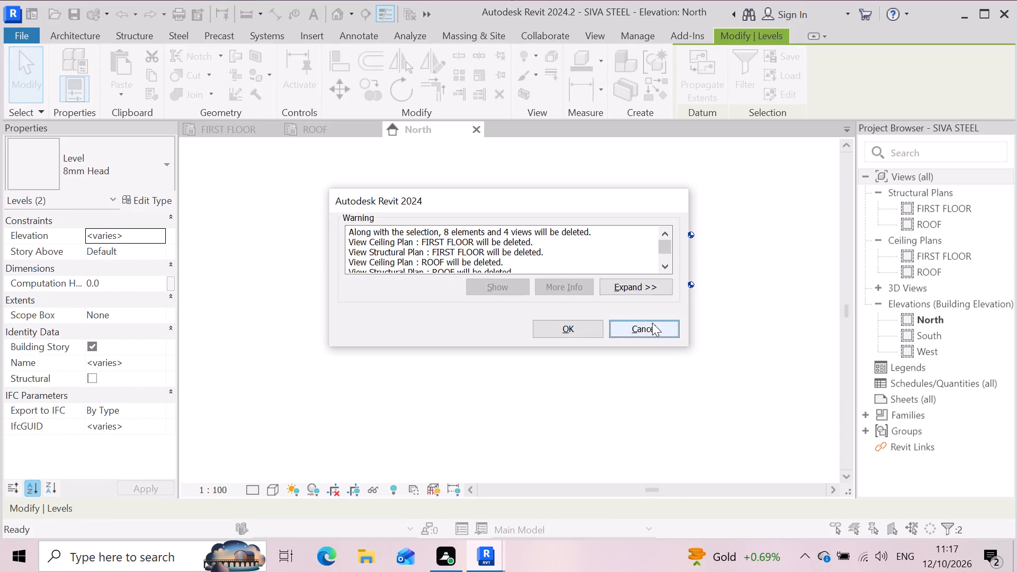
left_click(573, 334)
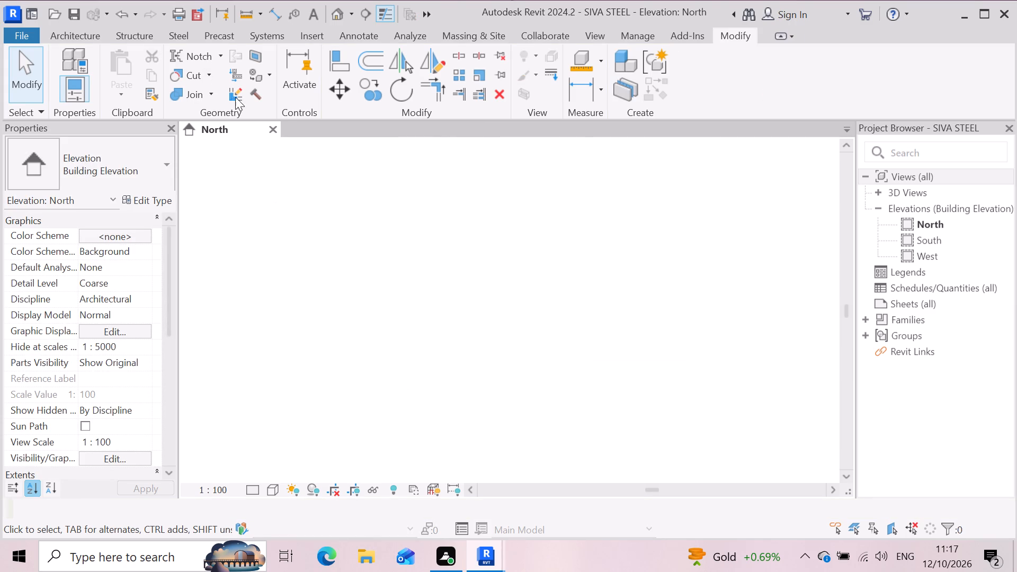
Close the SIVA STEEL project without saving the changes and reopen its saved version from the recent files.
left_click(272, 132)
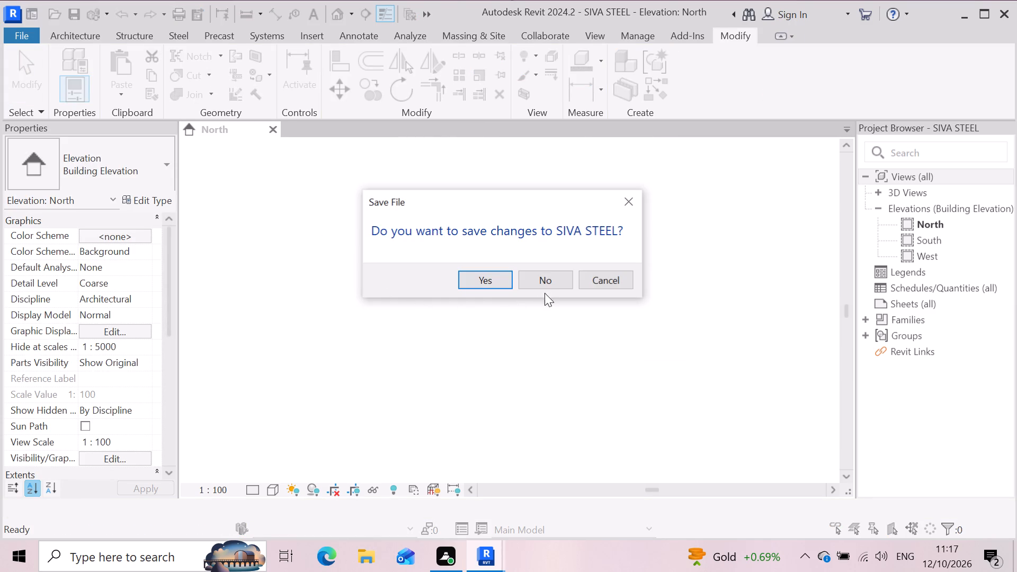
left_click(547, 286)
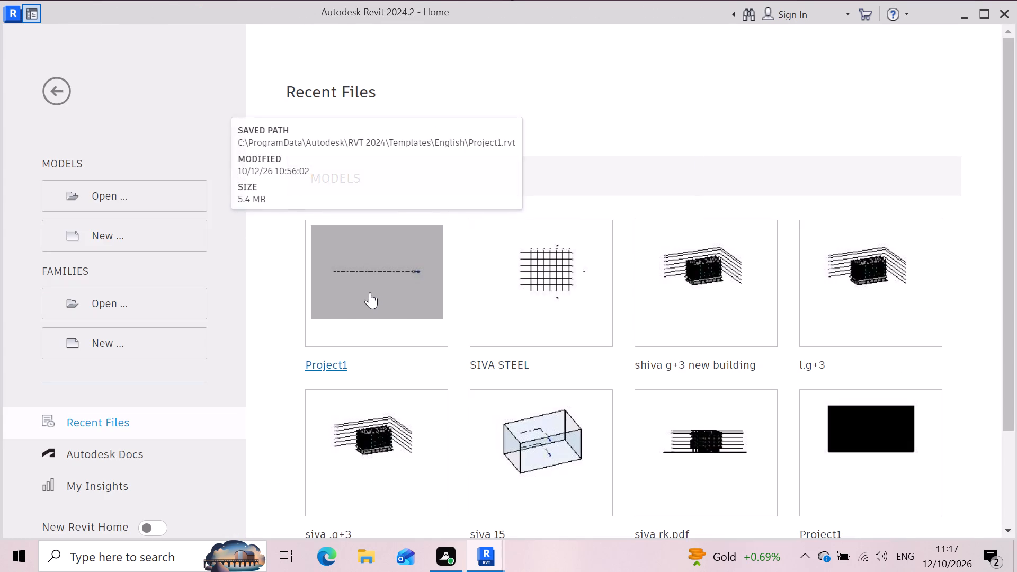
right_click(391, 332)
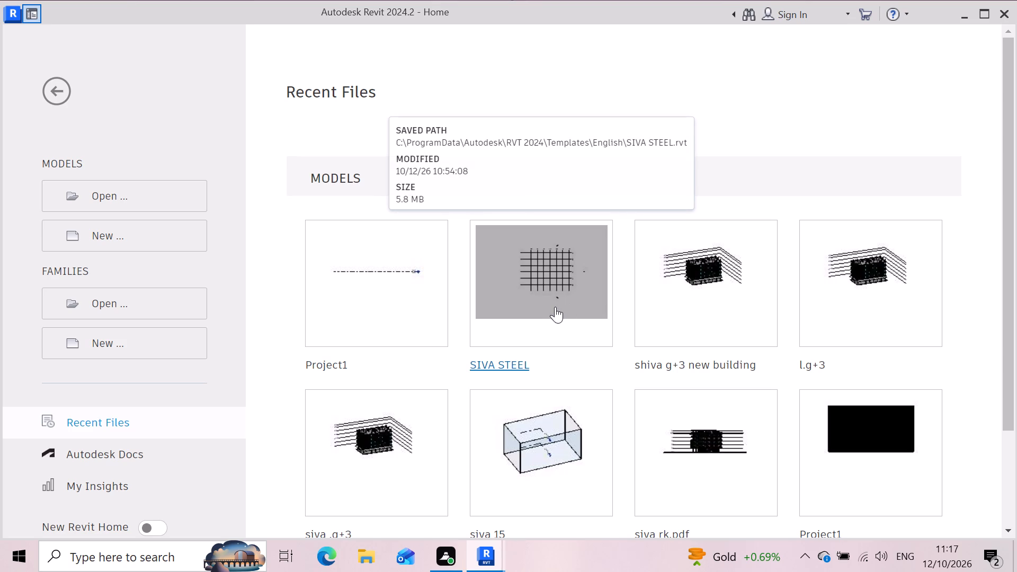
double_click(532, 323)
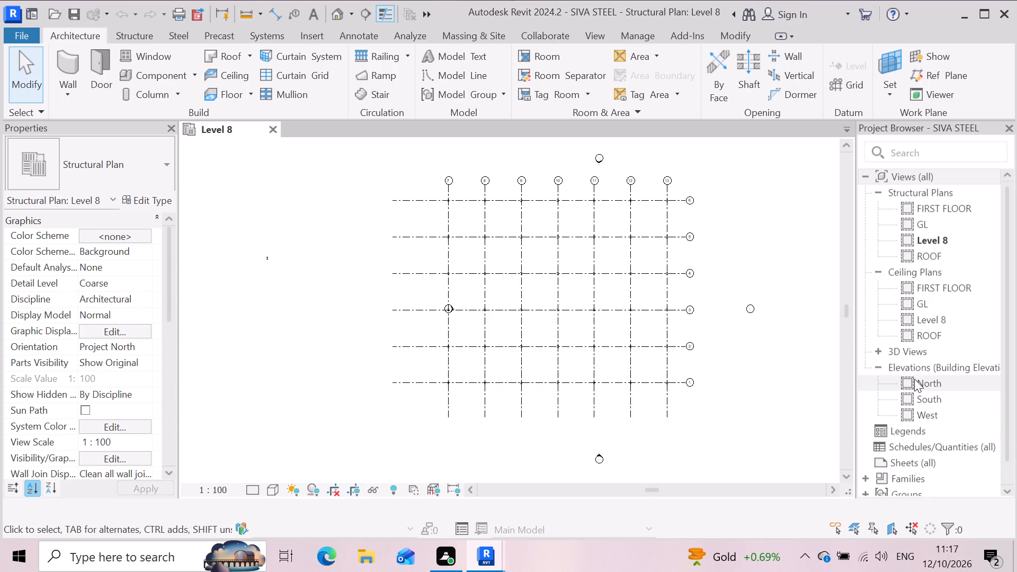
Open the North elevation and delete the ROOF level together with its structural and ceiling plan views.
left_click(953, 228)
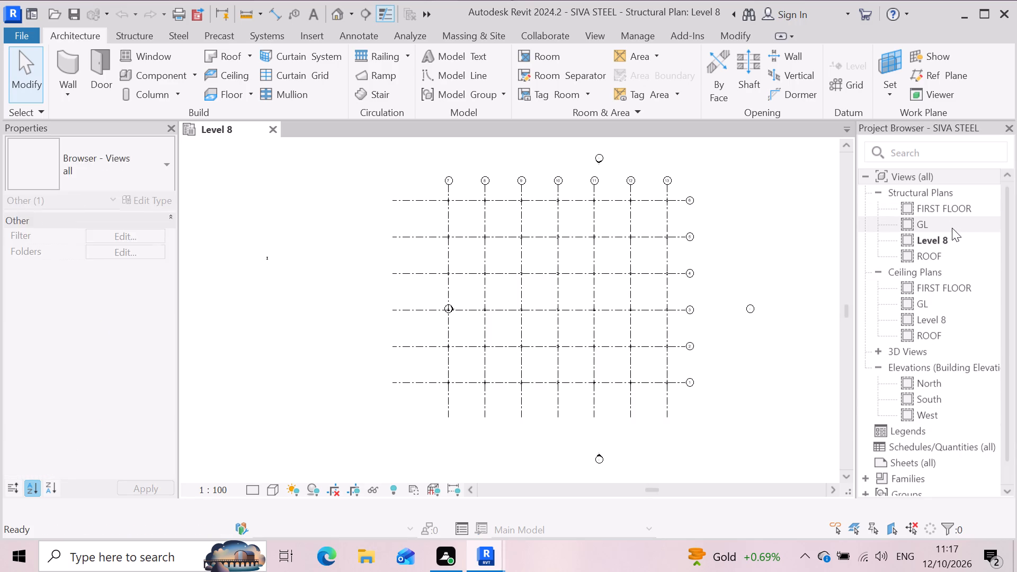
left_click(950, 228)
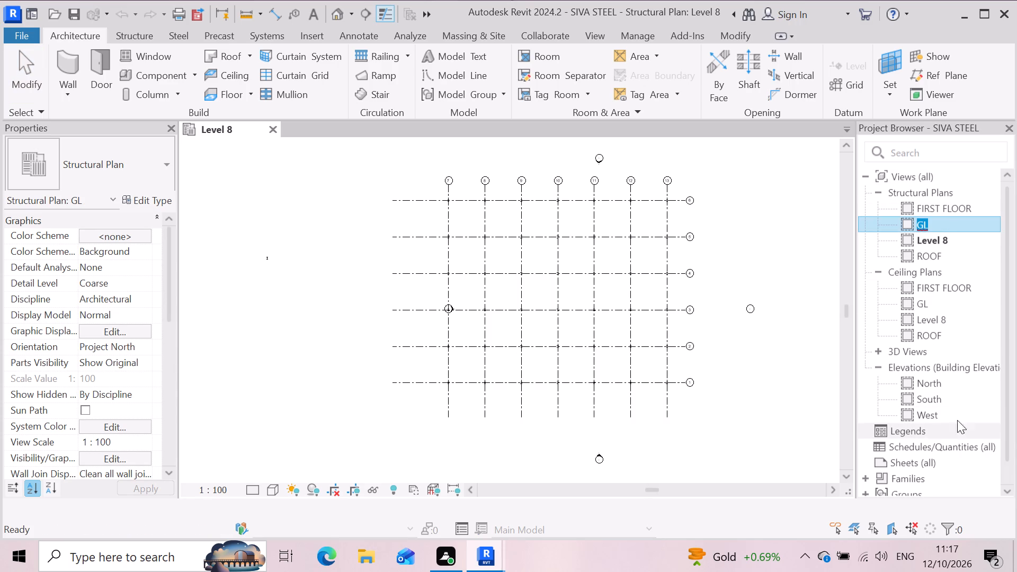
double_click(954, 385)
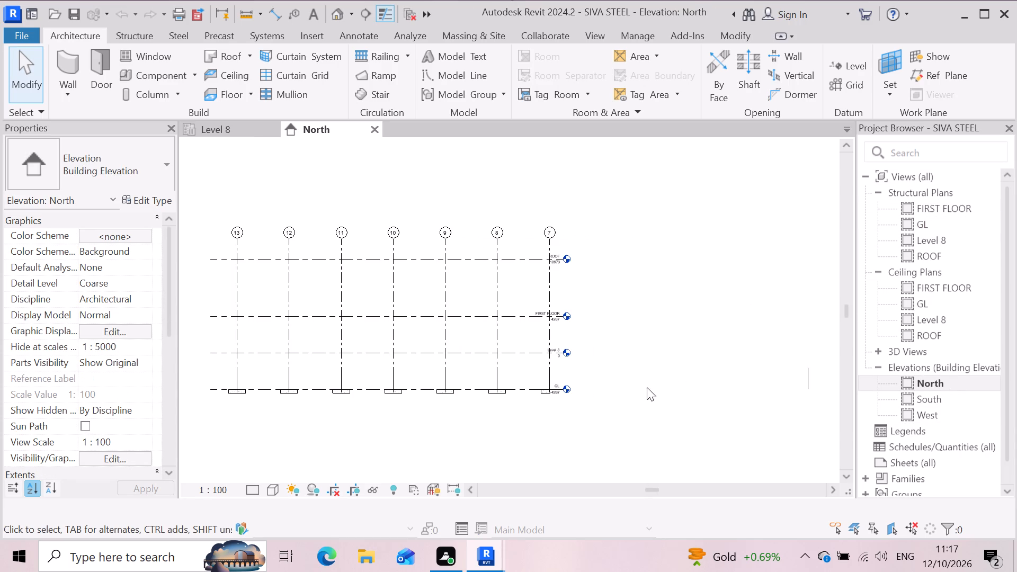
scroll(479, 394, "up", 3)
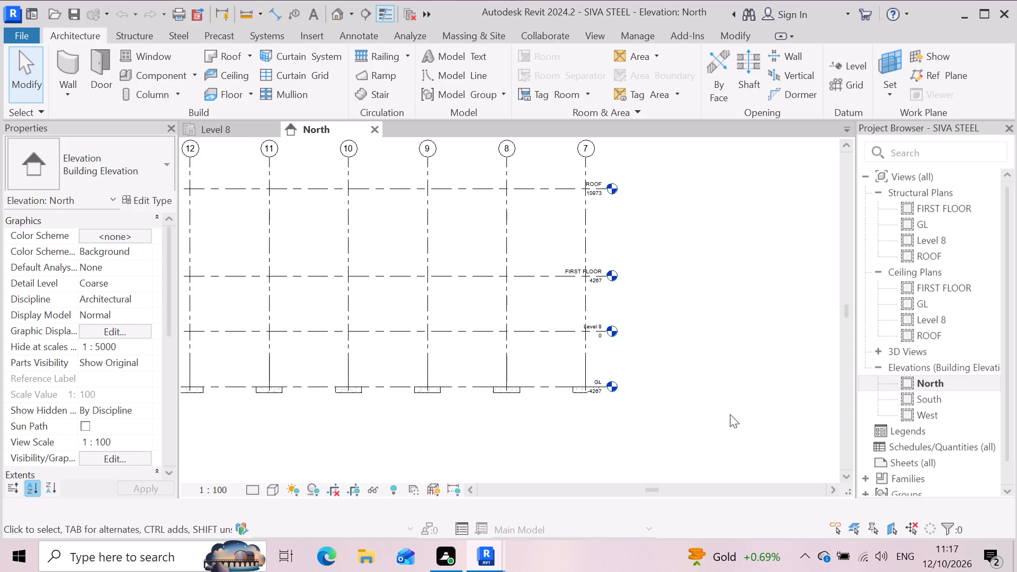
scroll(752, 404, "down", 2)
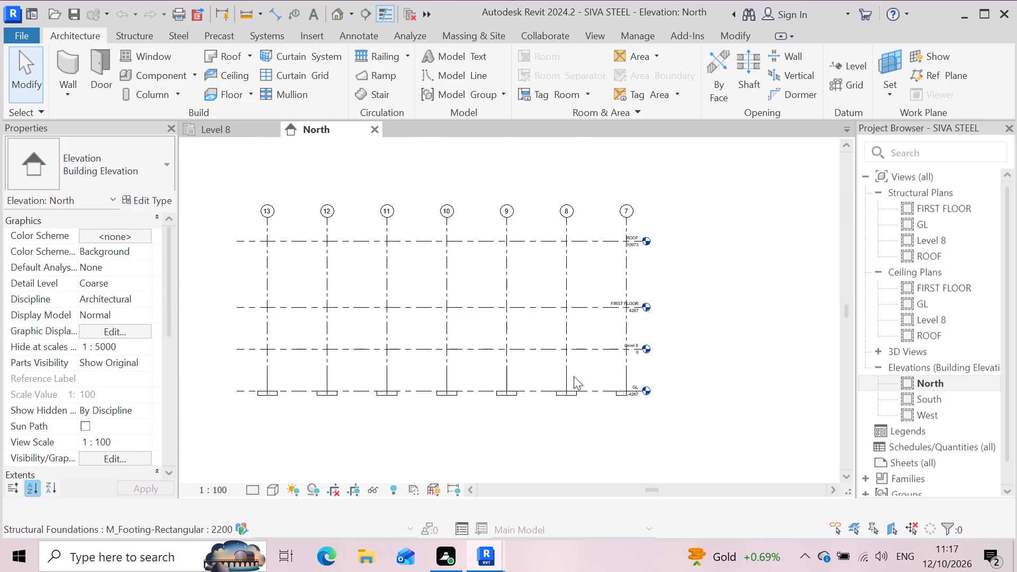
scroll(574, 373, "up", 6)
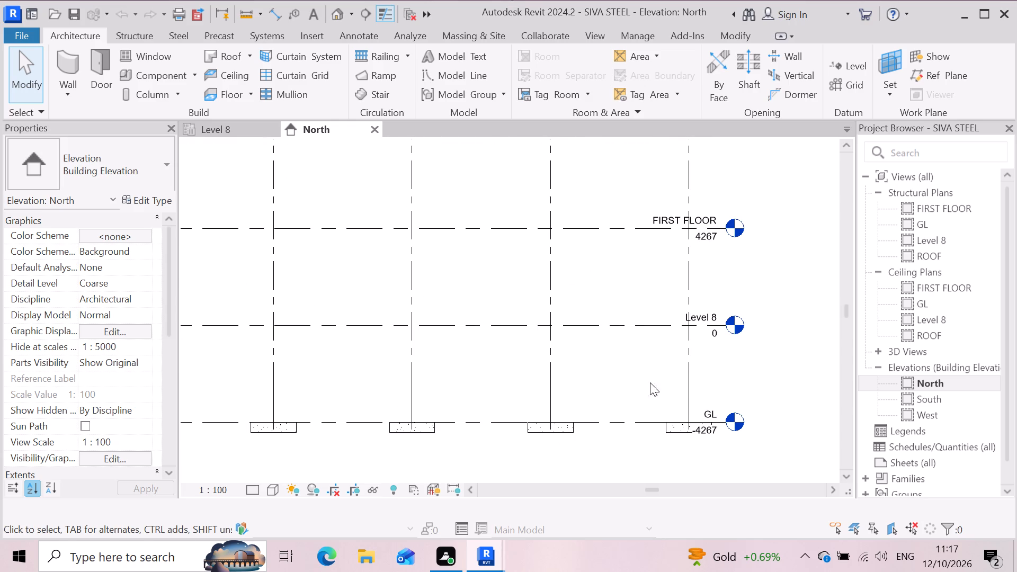
scroll(677, 388, "down", 5)
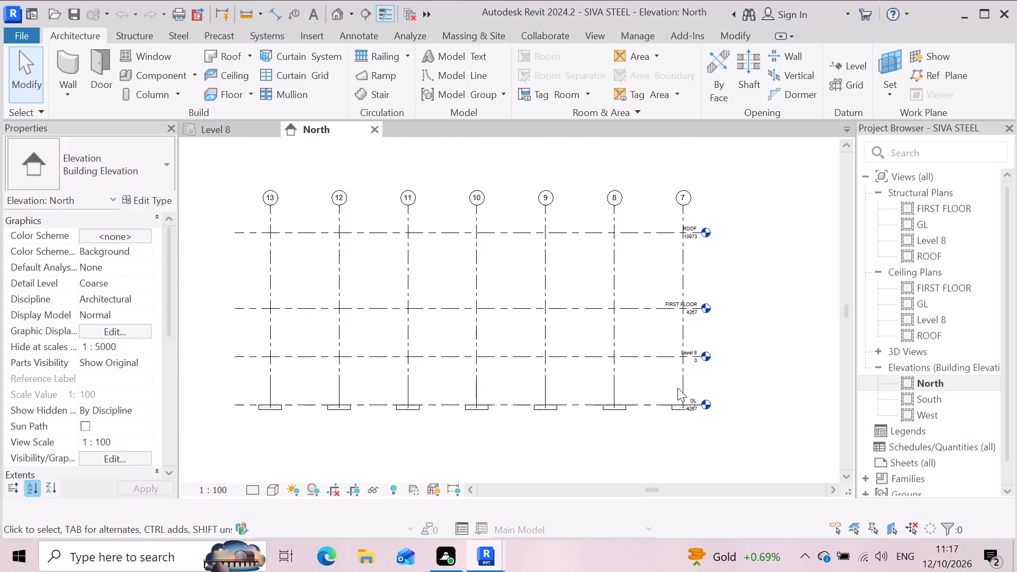
left_click(582, 233)
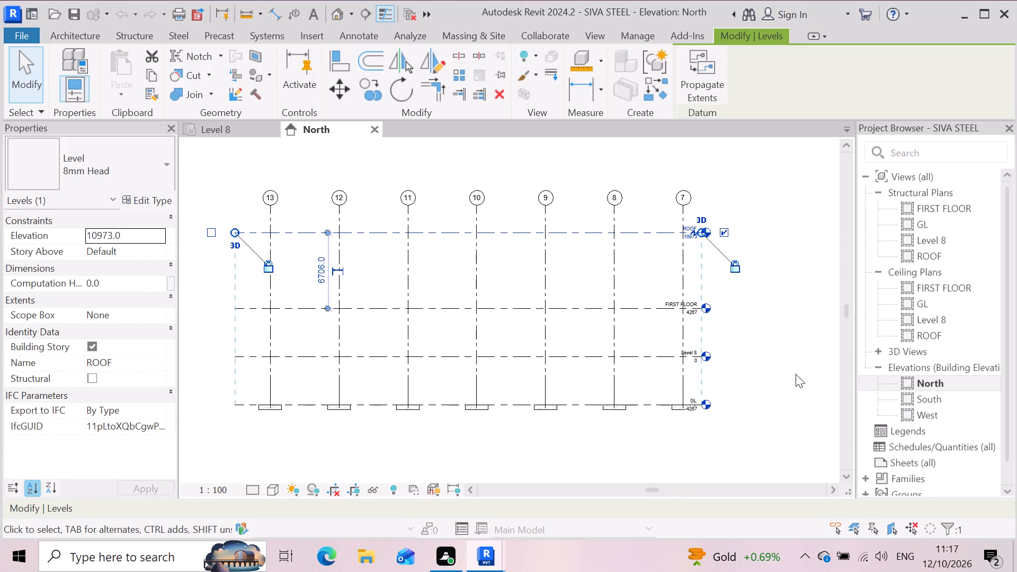
key("Delete")
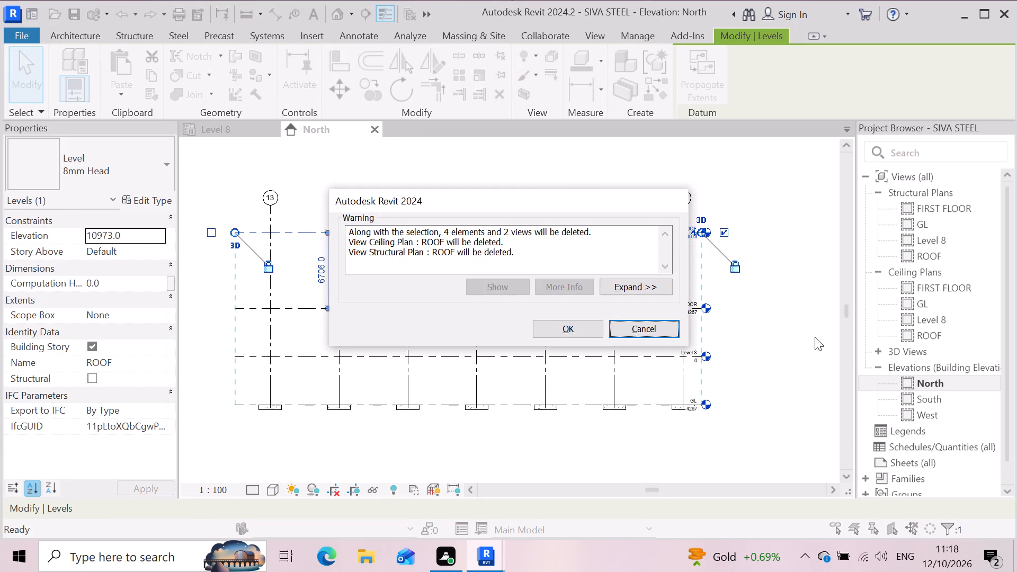
left_click(584, 330)
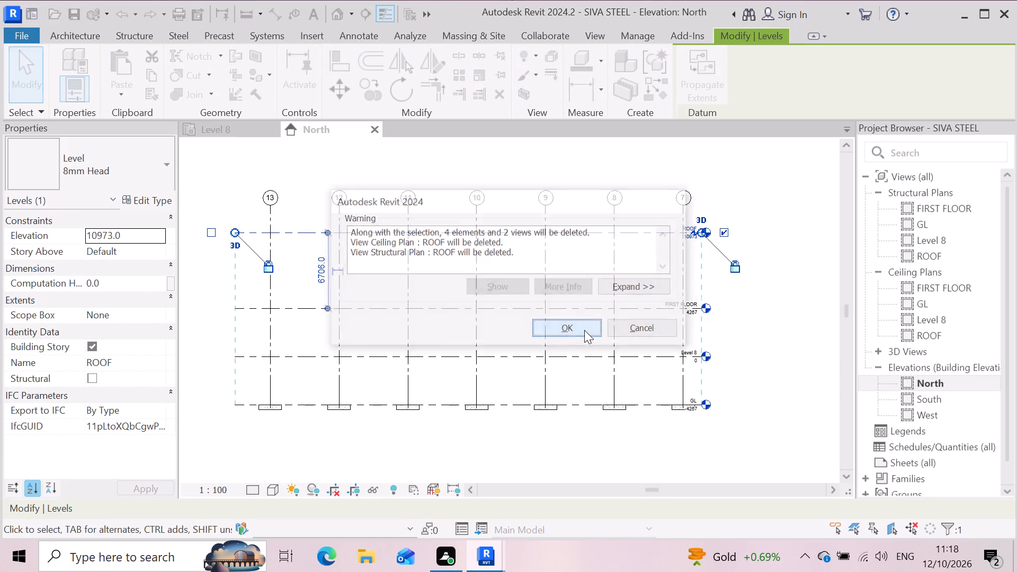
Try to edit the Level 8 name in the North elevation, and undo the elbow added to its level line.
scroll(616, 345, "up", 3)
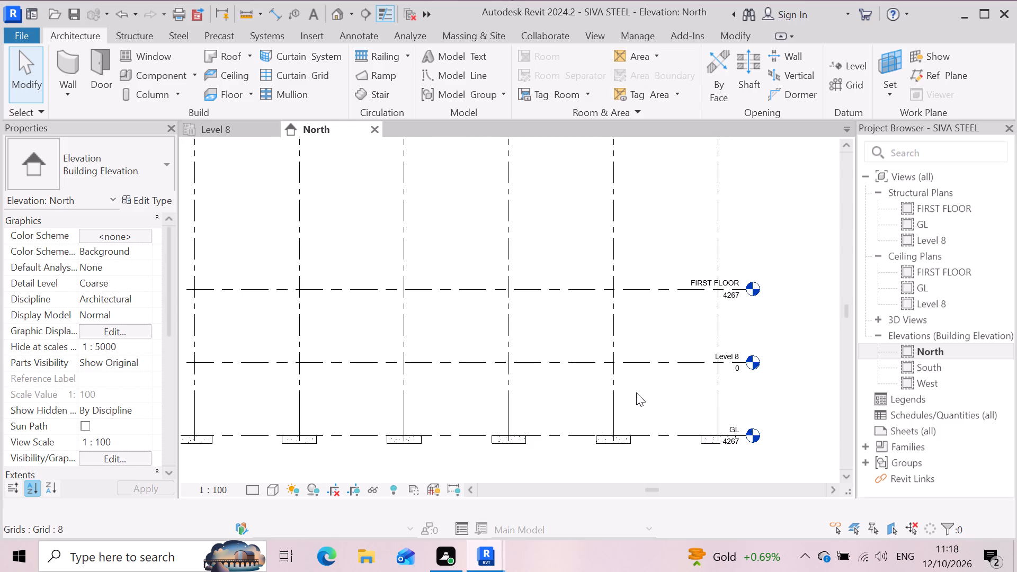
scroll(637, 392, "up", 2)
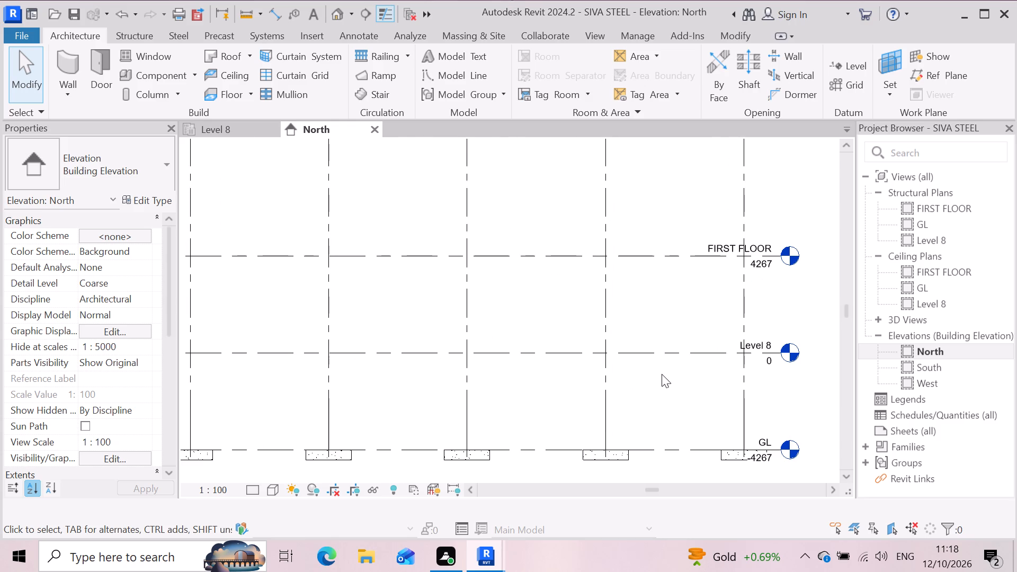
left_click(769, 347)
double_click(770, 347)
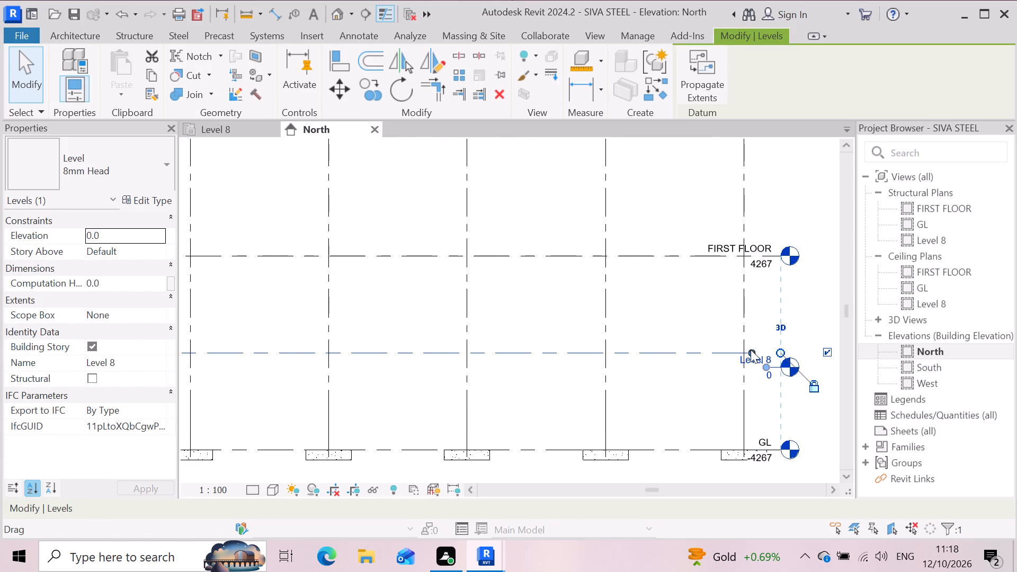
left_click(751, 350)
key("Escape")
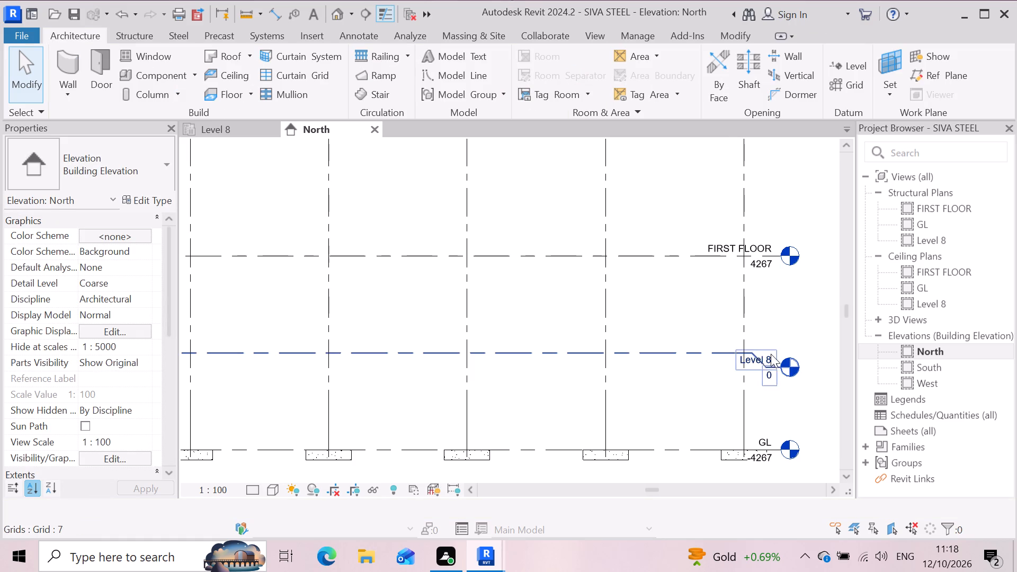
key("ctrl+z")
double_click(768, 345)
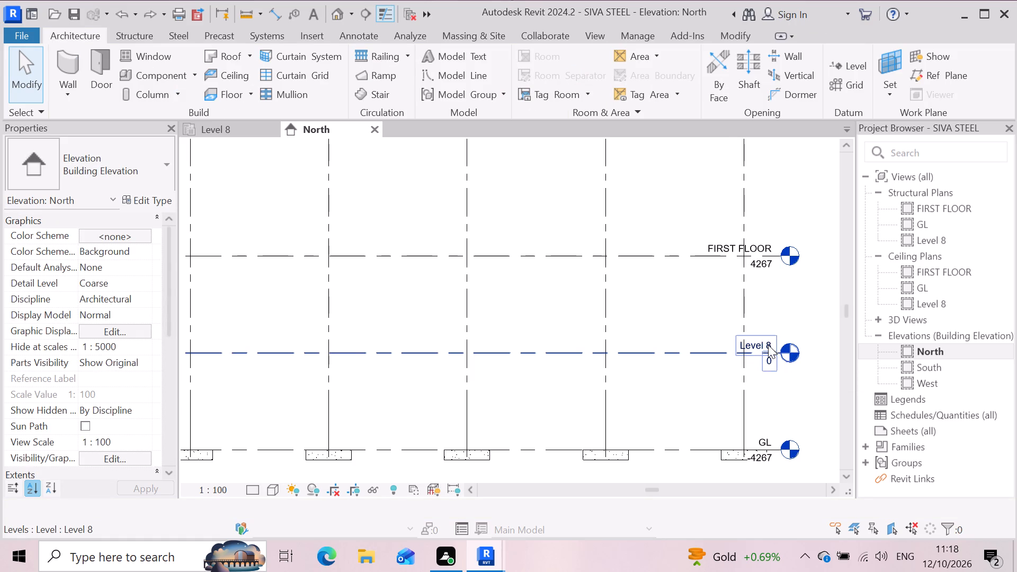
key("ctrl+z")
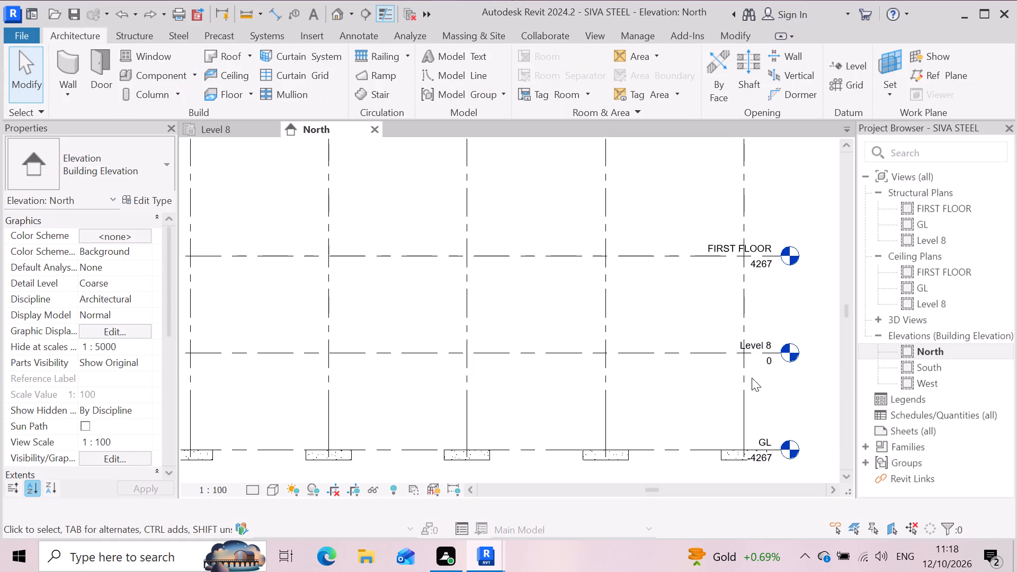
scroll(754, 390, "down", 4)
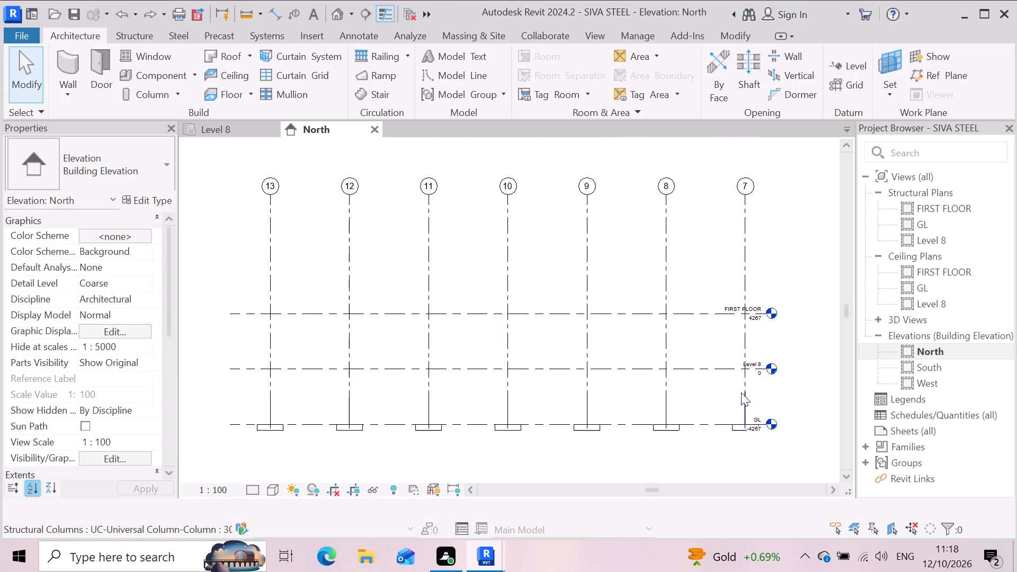
Measure the spacing between the GL and Level 8 lines with an aligned dimension, without placing it.
scroll(654, 366, "down", 2)
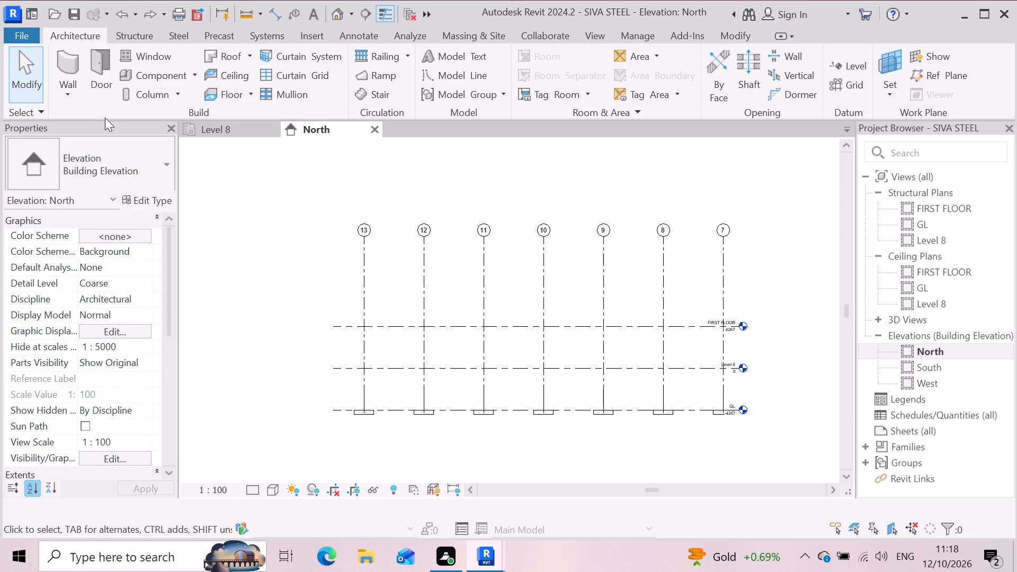
left_click(273, 11)
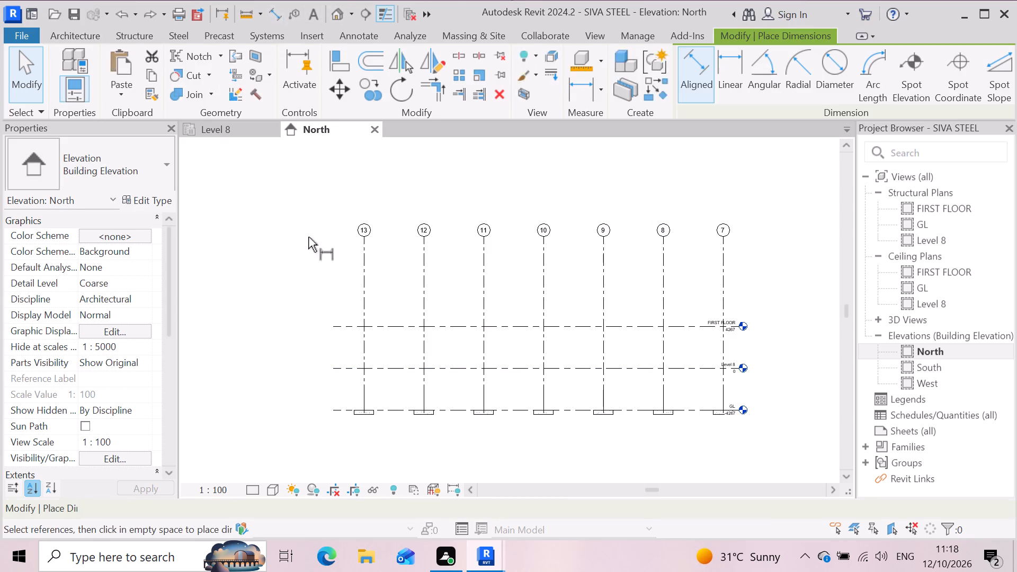
scroll(336, 409, "up", 3)
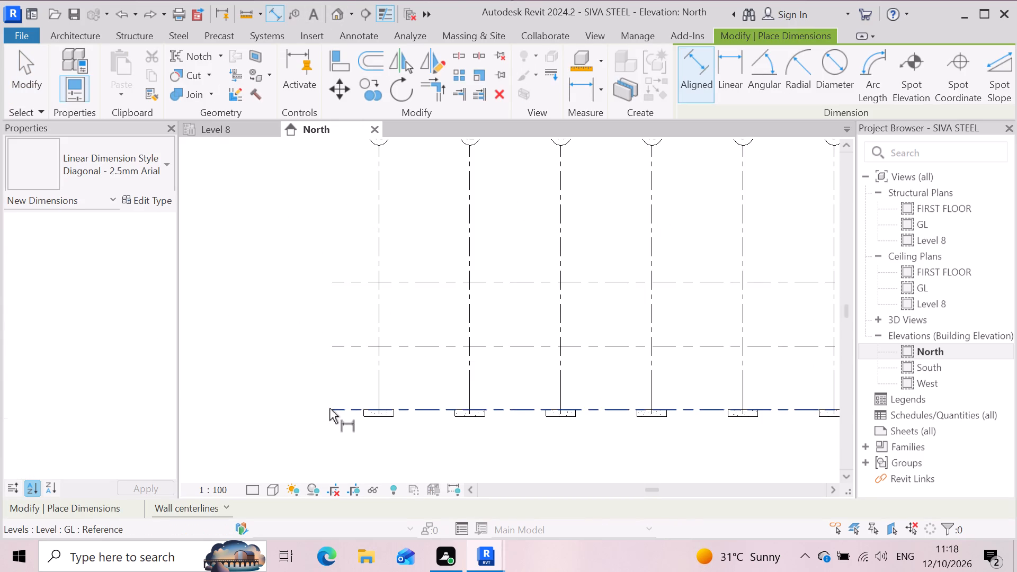
left_click(329, 408)
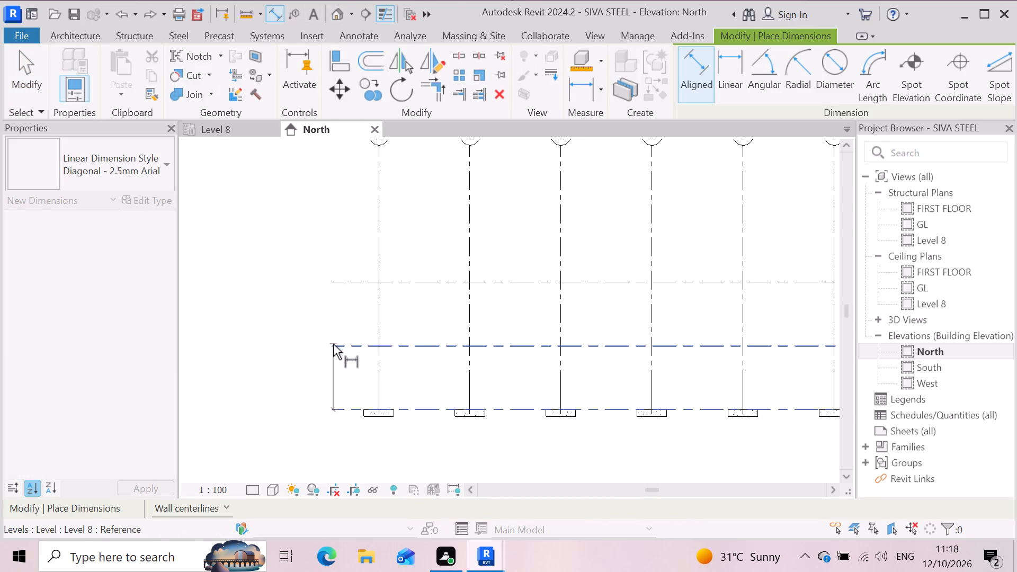
left_click(333, 344)
scroll(305, 343, "up", 5)
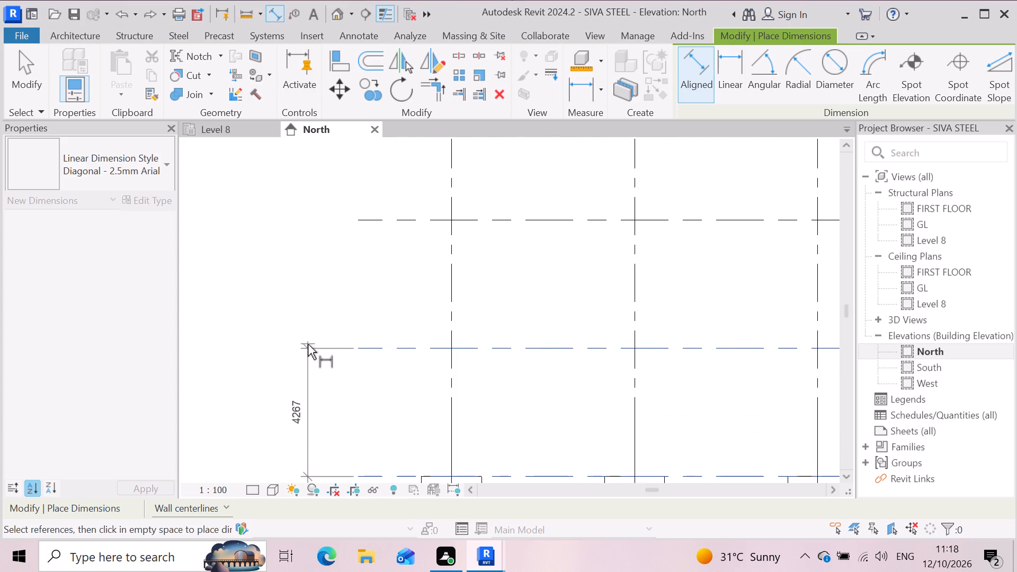
scroll(308, 344, "down", 3)
key("Escape")
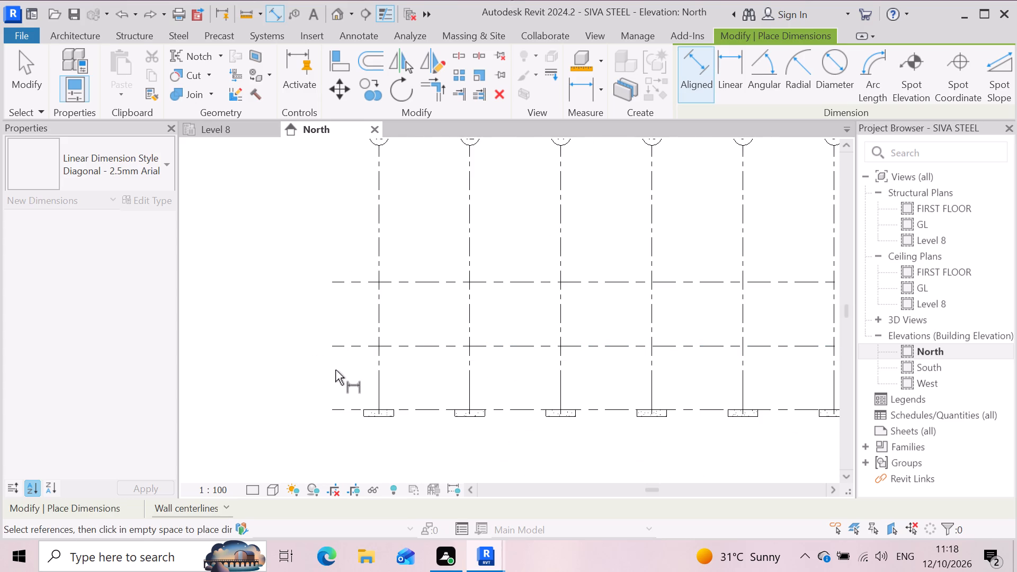
Measure the spacing between the Level 8 and FIRST FLOOR lines with an aligned dimension, without placing it.
scroll(348, 376, "down", 3)
scroll(342, 366, "up", 2)
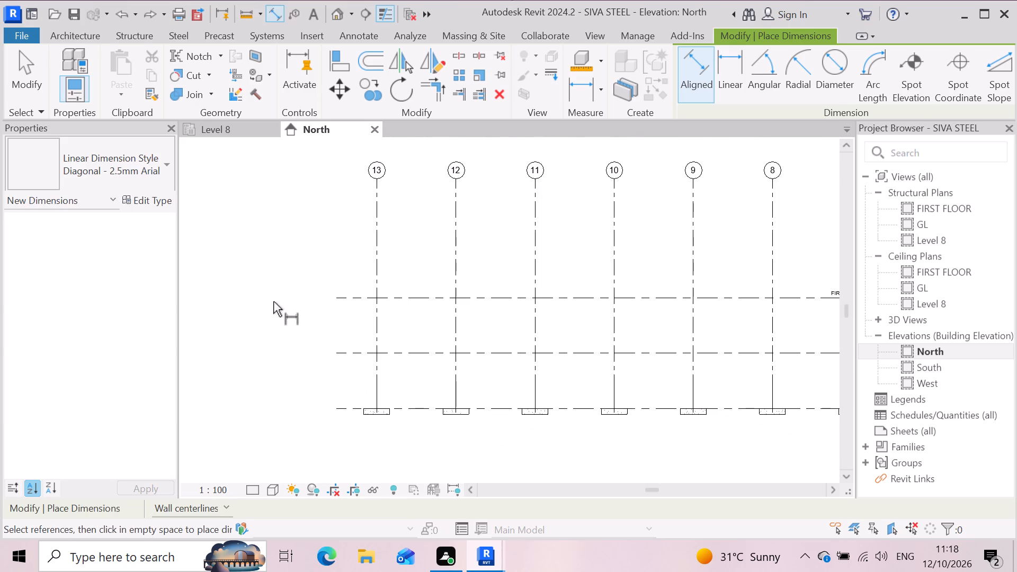
left_click(335, 351)
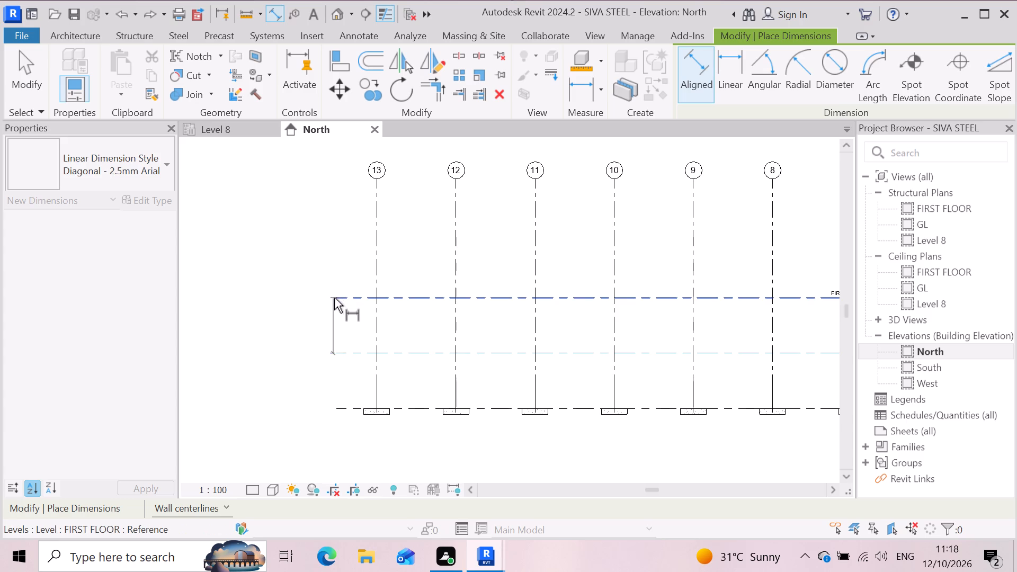
left_click(335, 298)
scroll(334, 297, "up", 5)
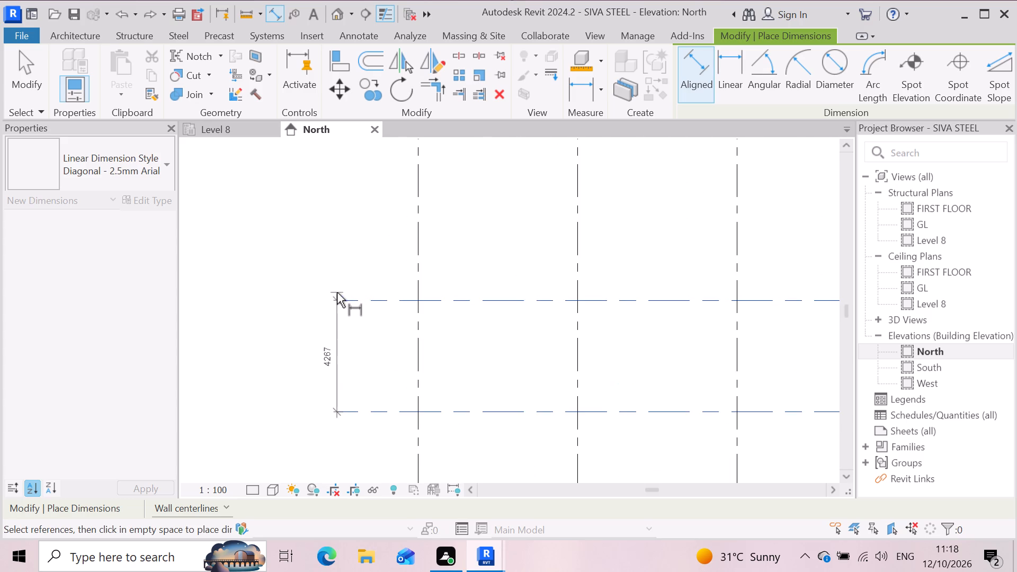
scroll(337, 292, "down", 7)
key("Escape")
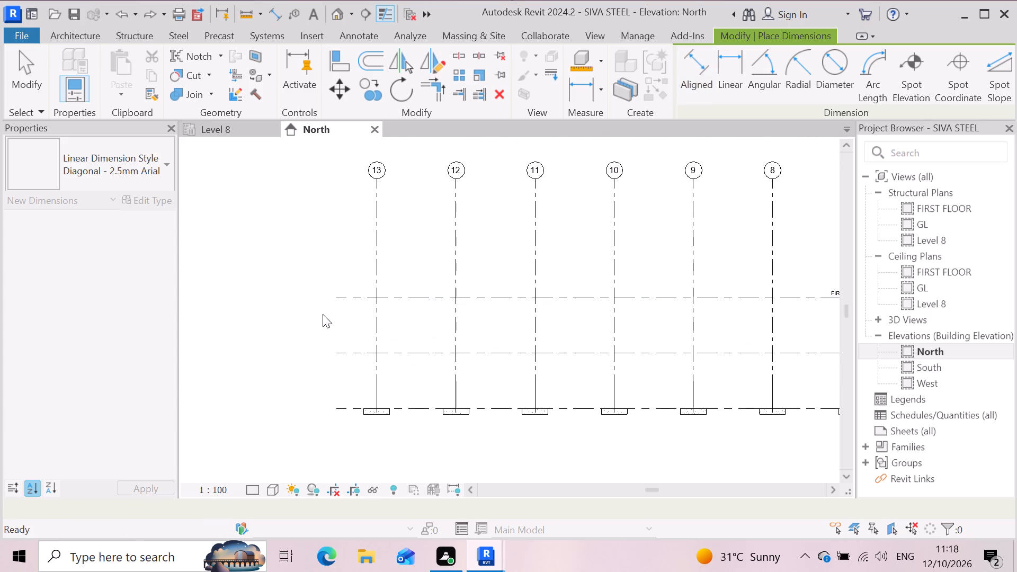
scroll(504, 334, "up", 3)
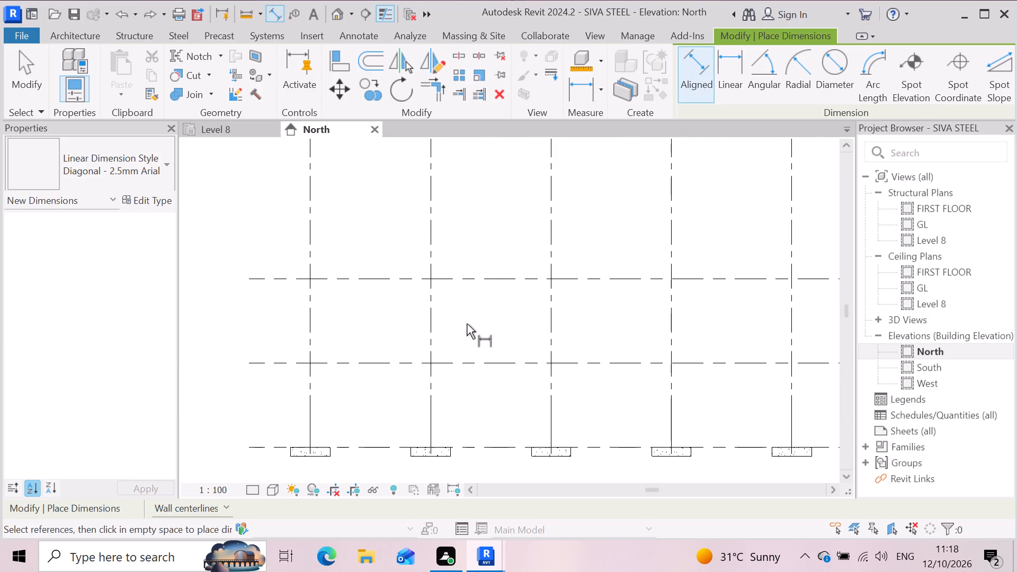
key("Escape")
Delete the FIRST FLOOR level together with its structural and ceiling plan views.
left_click(499, 279)
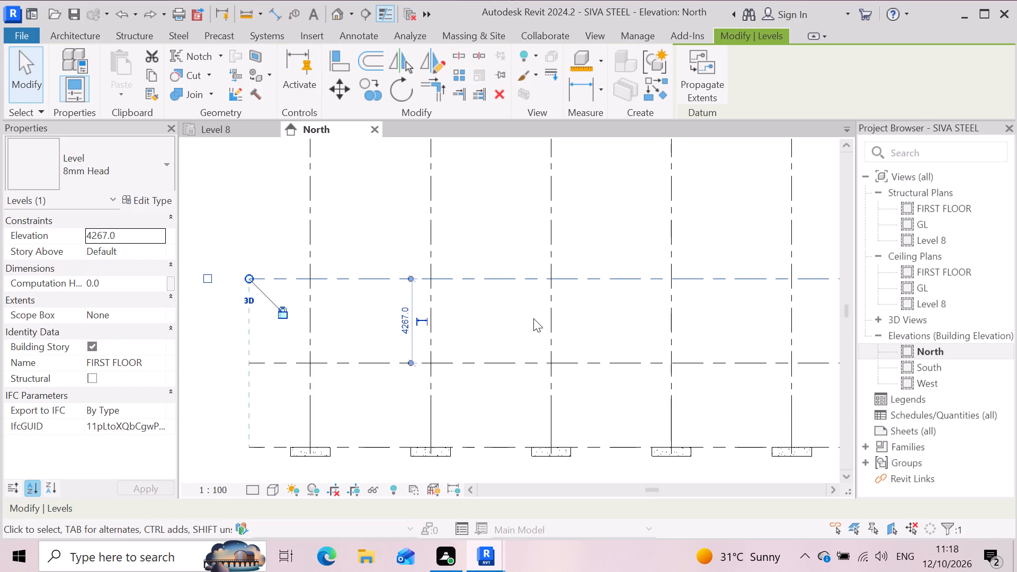
key("Delete")
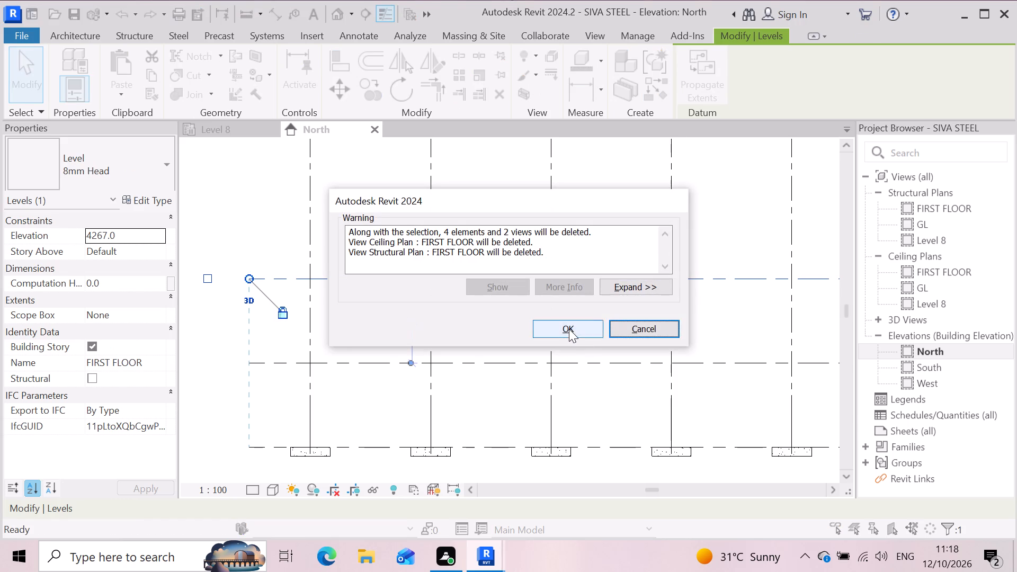
left_click(569, 329)
Rename Level 8 as FIRST FLOOR in the North elevation.
scroll(541, 340, "down", 5)
scroll(789, 389, "up", 2)
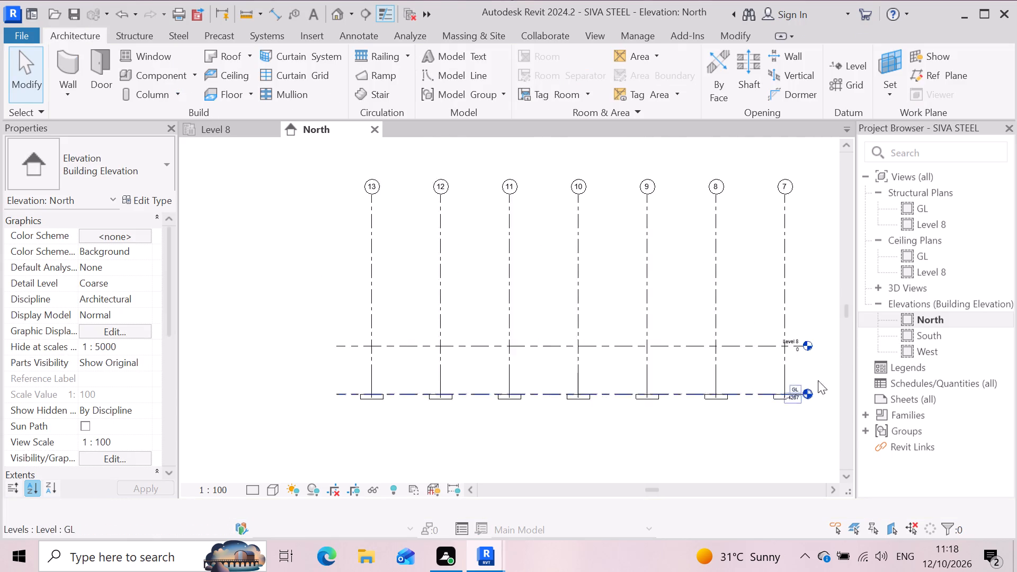
scroll(818, 380, "up", 4)
scroll(801, 338, "up", 3)
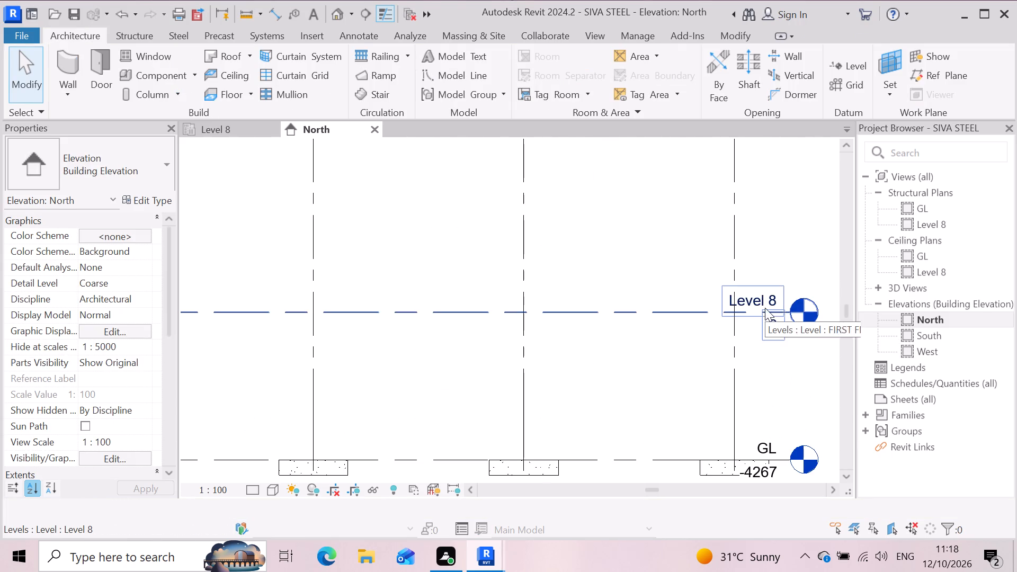
left_click(759, 299)
left_click(776, 301)
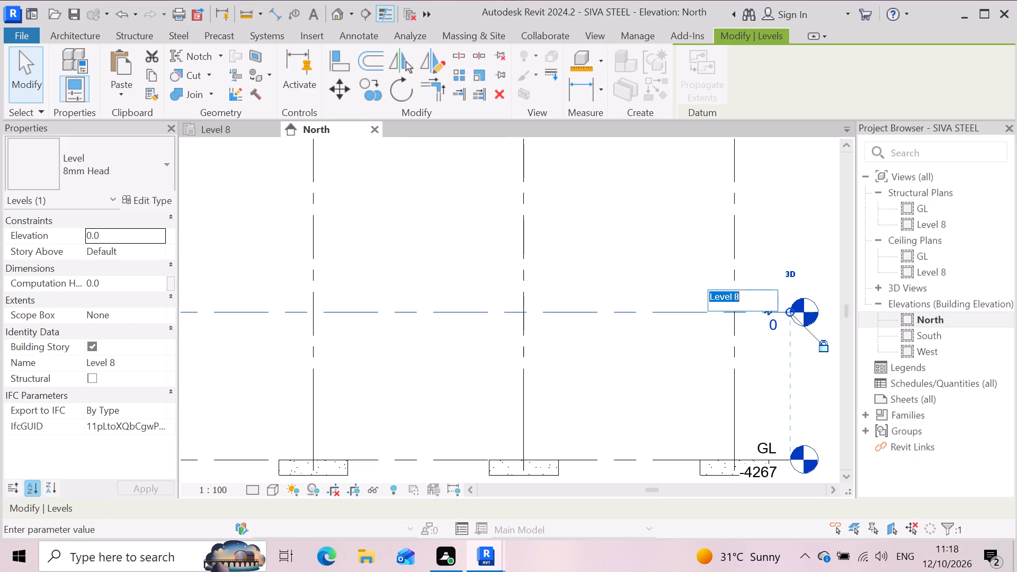
key("BackSpace")
key("BackSpace")
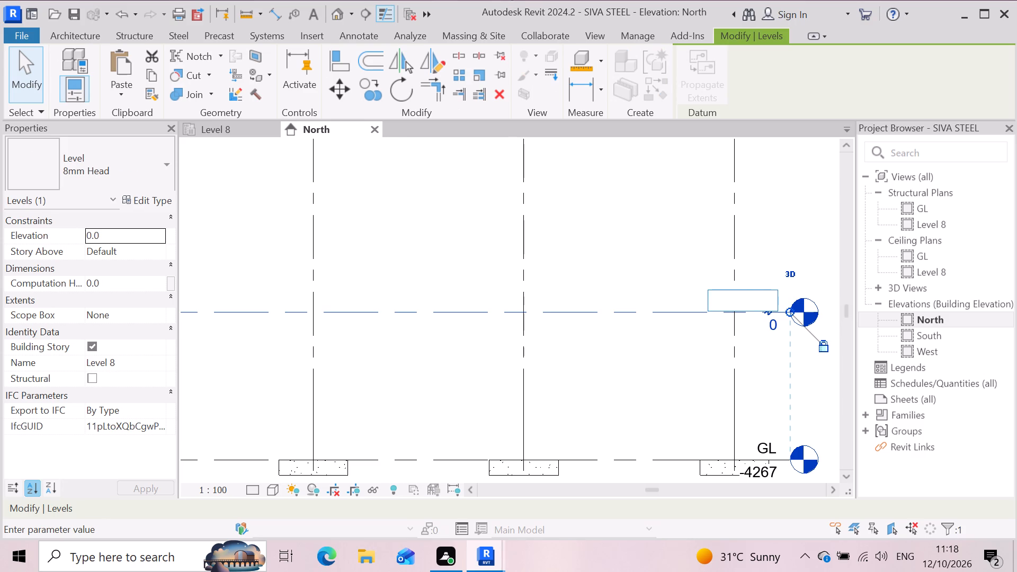
key("f")
type("IRST FLOO")
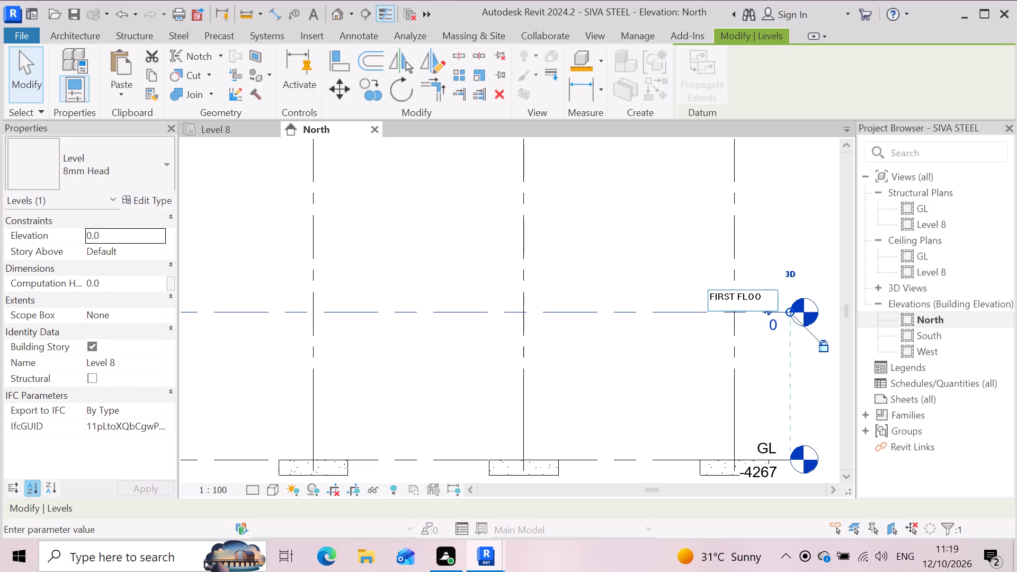
key("r")
left_click(662, 397)
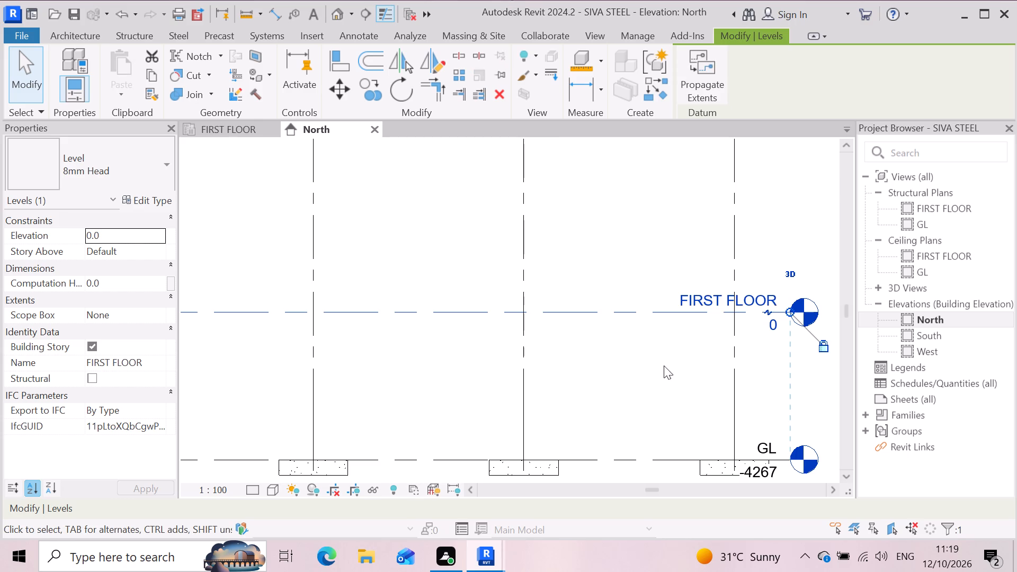
Add a level offset 6706 mm above the FIRST FLOOR line by picking it, with ceiling and structural plan views.
scroll(673, 352, "down", 3)
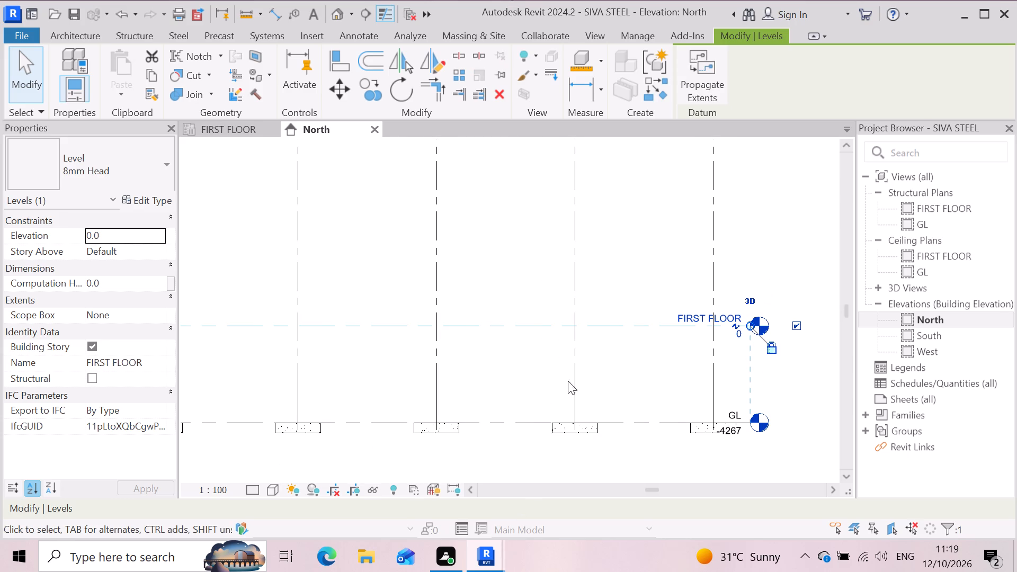
left_click(645, 331)
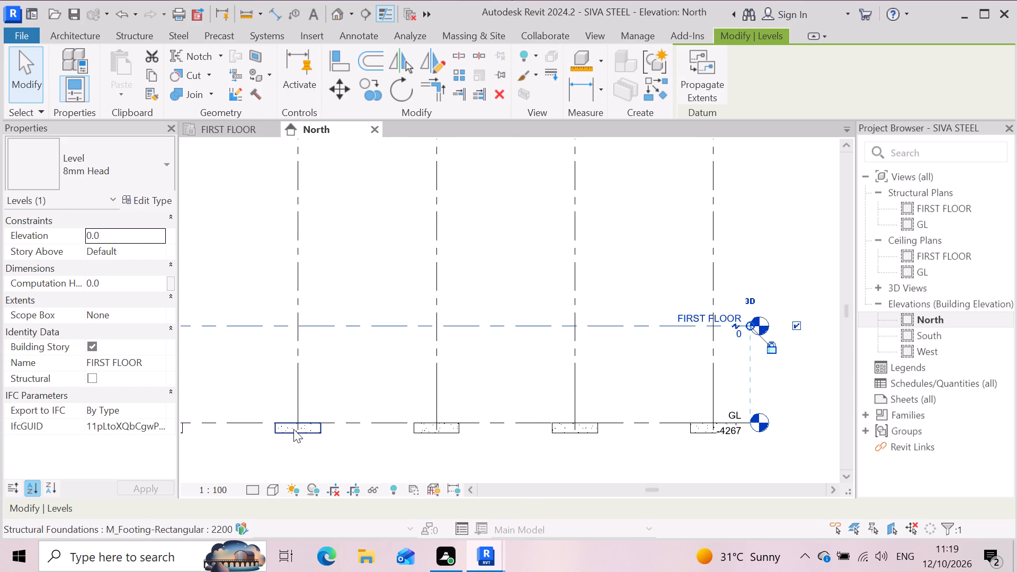
scroll(603, 368, "down", 3)
scroll(521, 405, "down", 2)
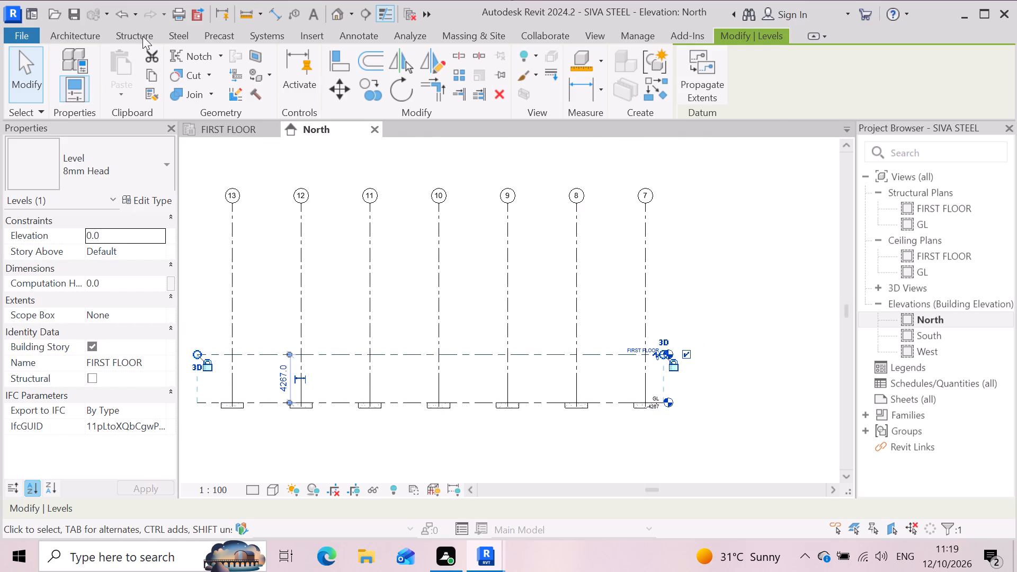
left_click(119, 36)
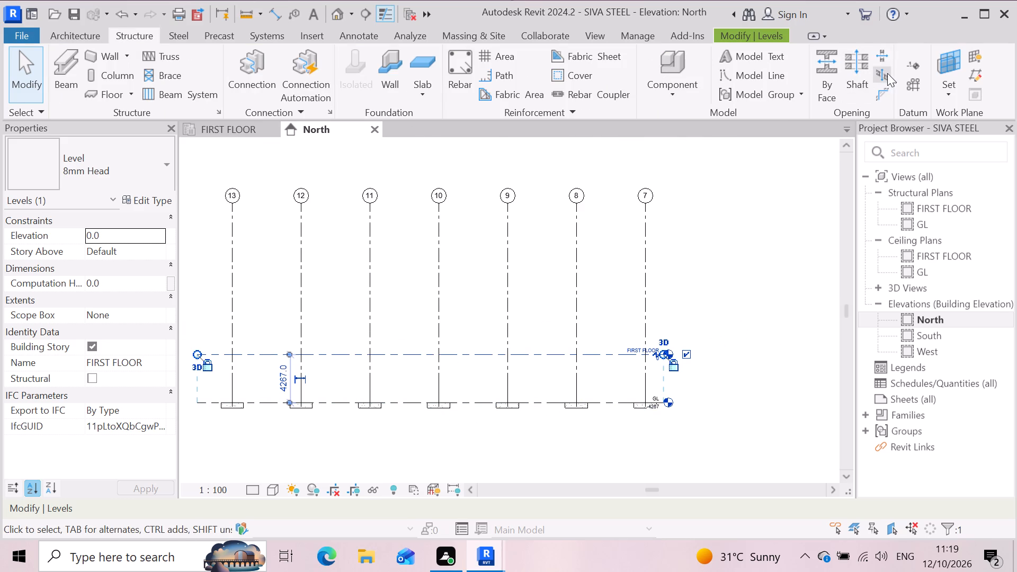
left_click(918, 68)
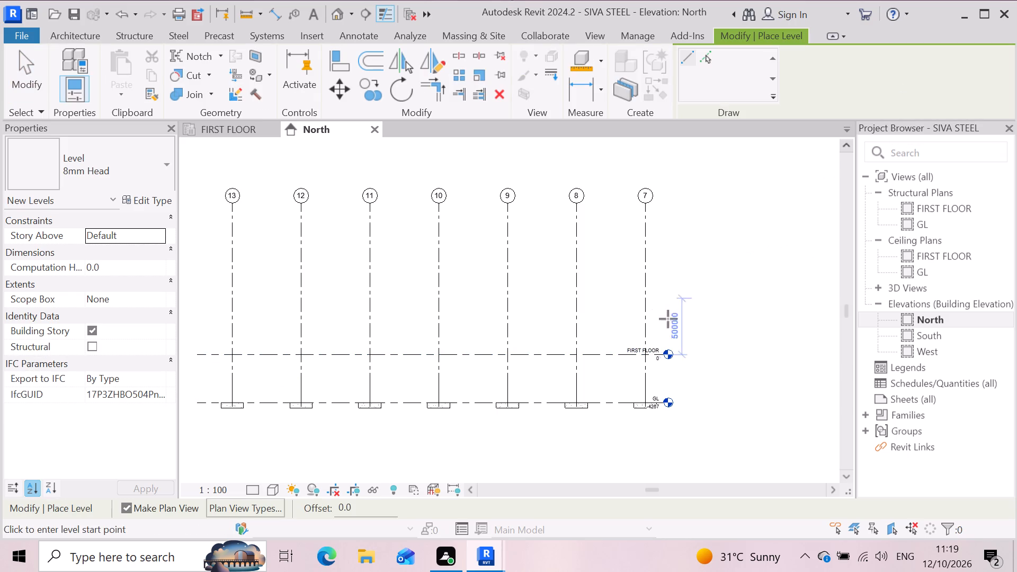
left_click(701, 61)
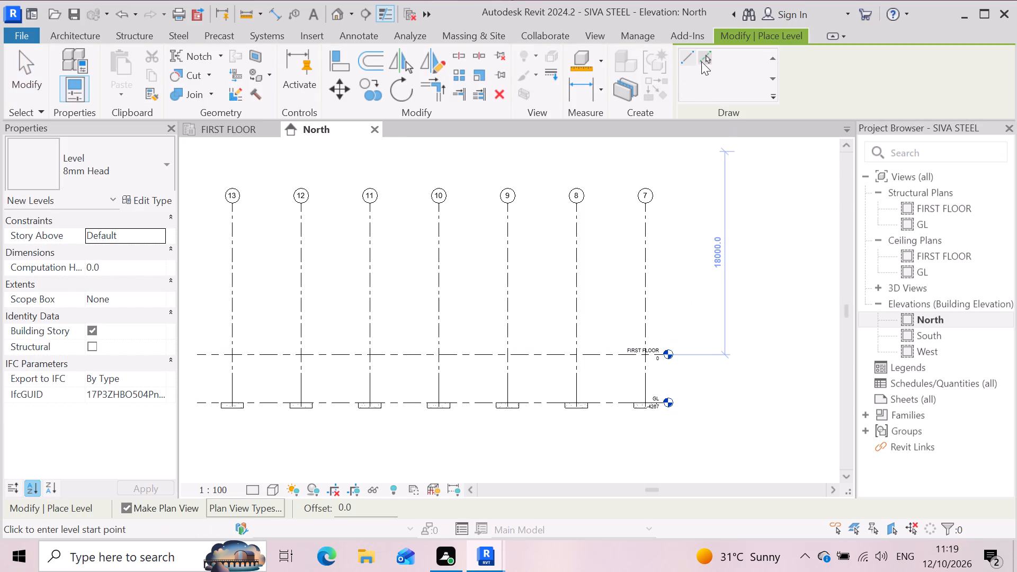
left_click(255, 511)
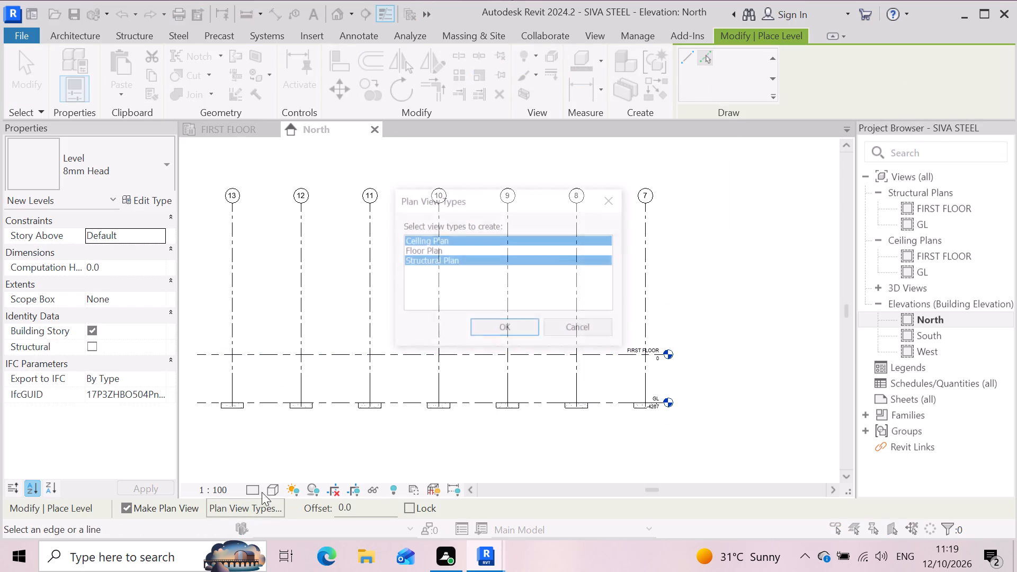
left_click(514, 320)
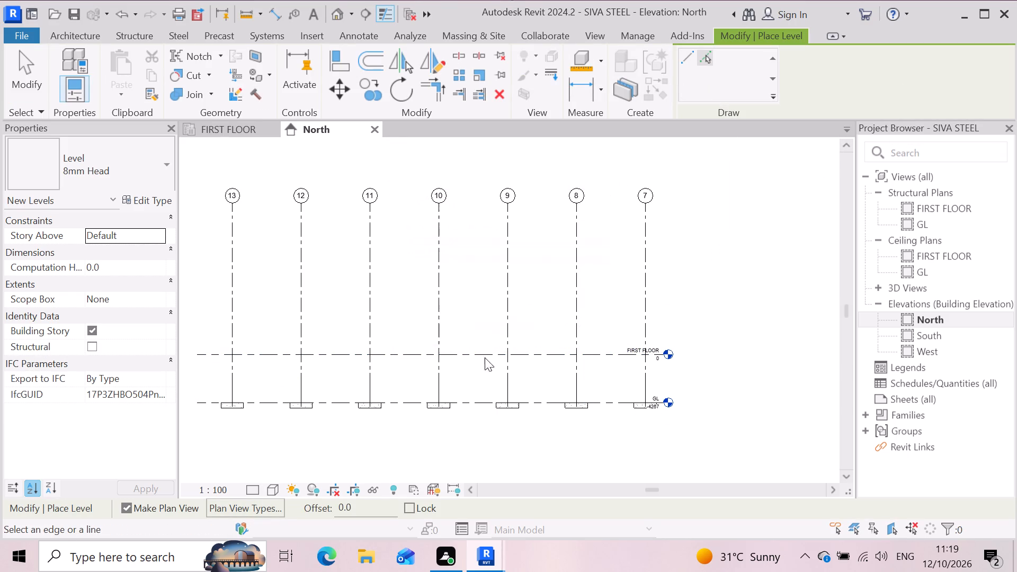
left_click_drag(371, 506, 270, 501)
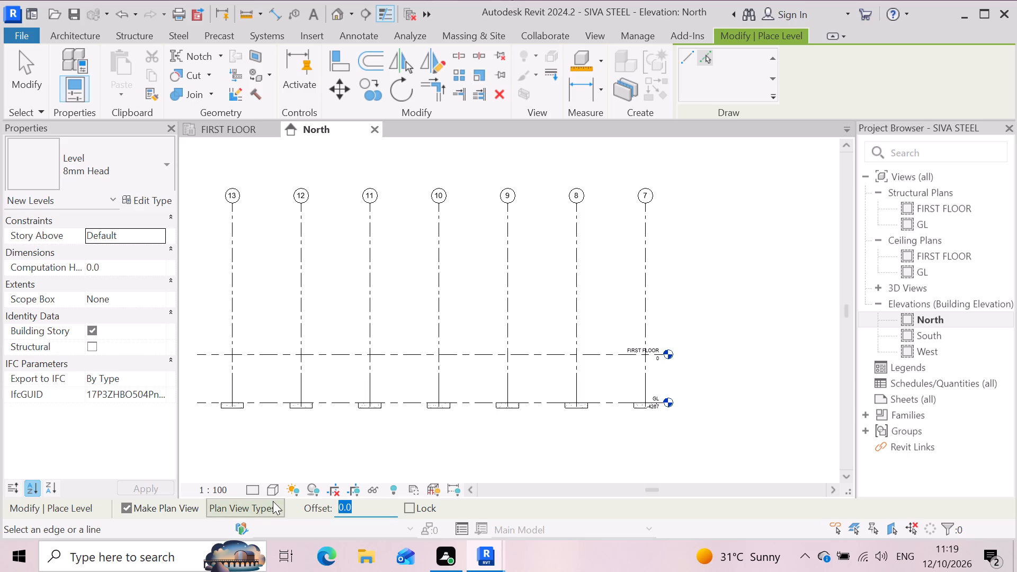
type("67")
type("06")
key("Return")
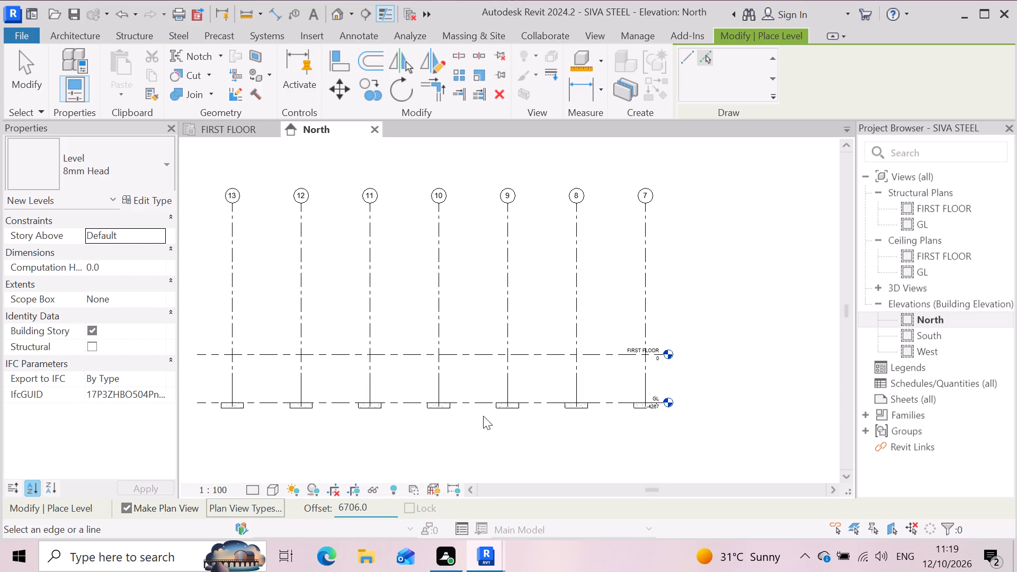
left_click(532, 352)
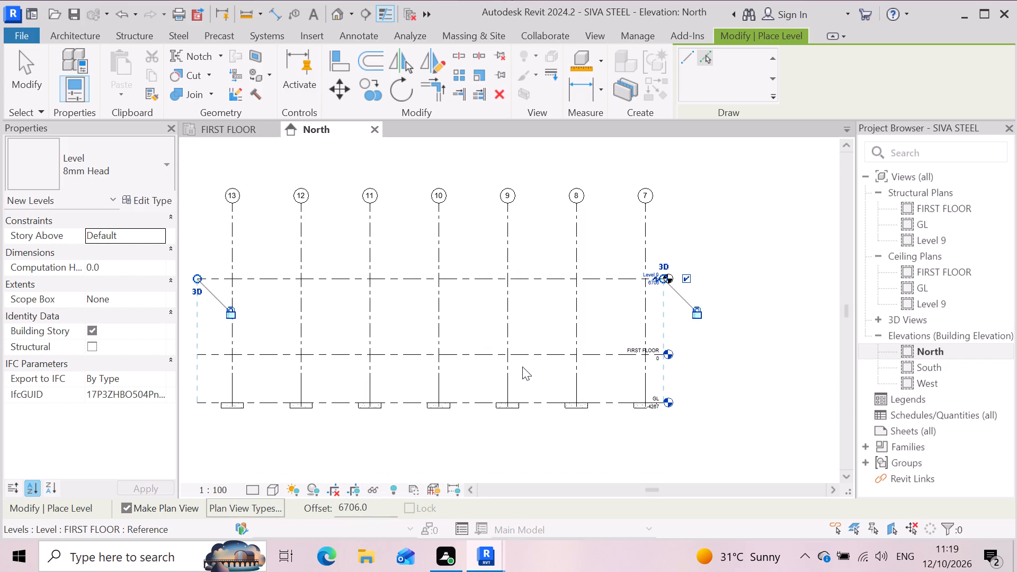
scroll(650, 283, "up", 7)
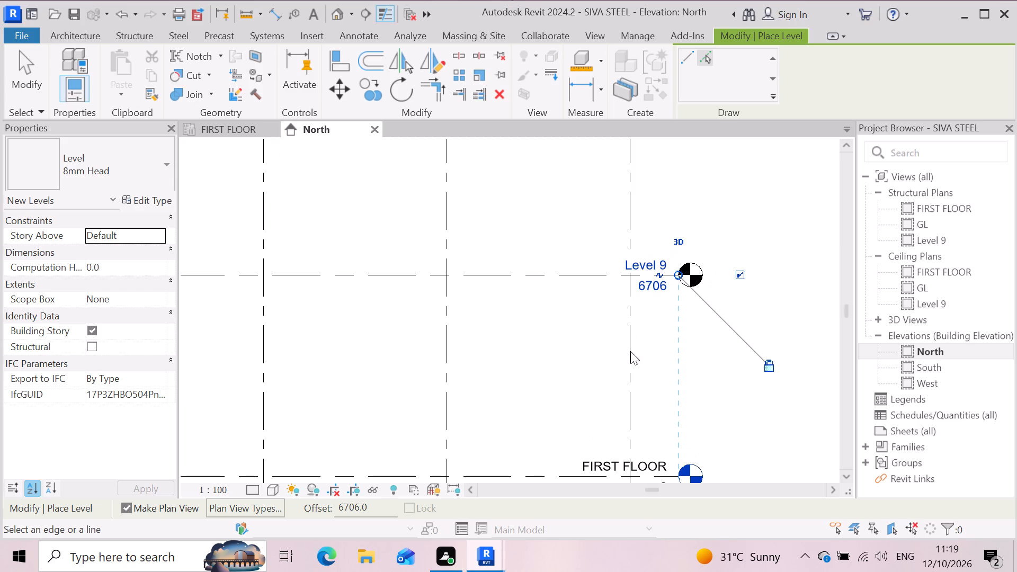
key("Escape")
scroll(595, 325, "down", 3)
scroll(628, 301, "up", 6)
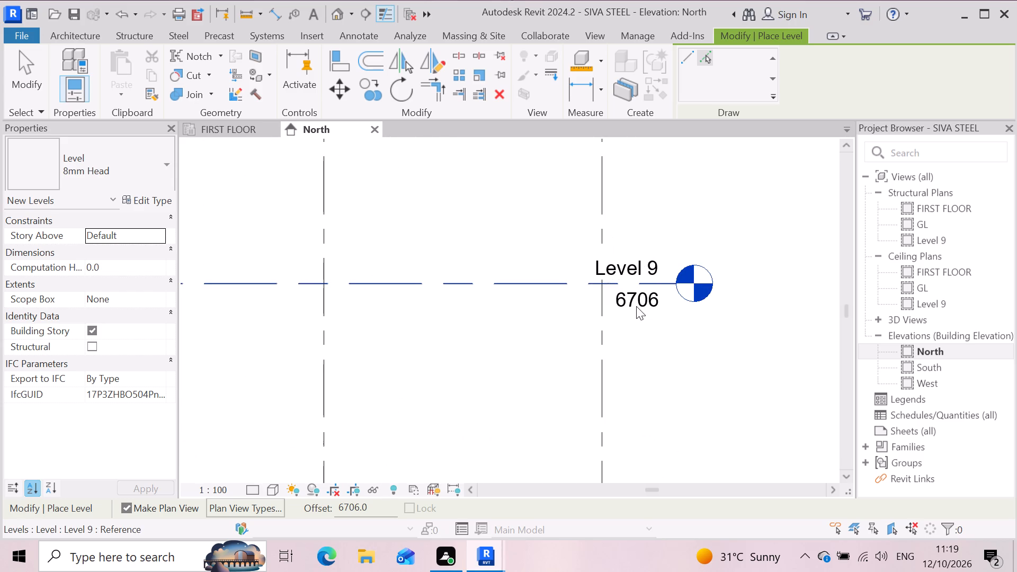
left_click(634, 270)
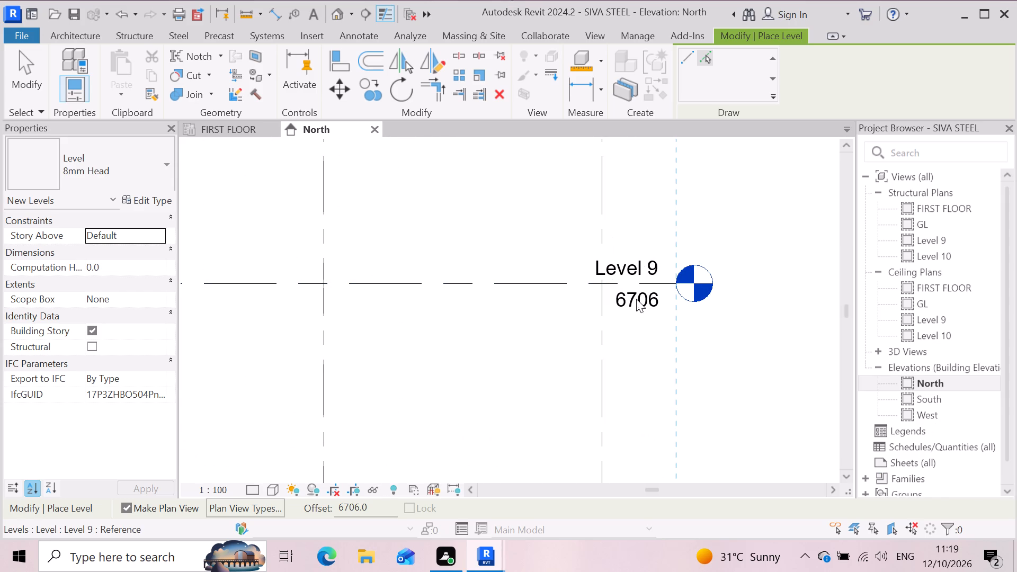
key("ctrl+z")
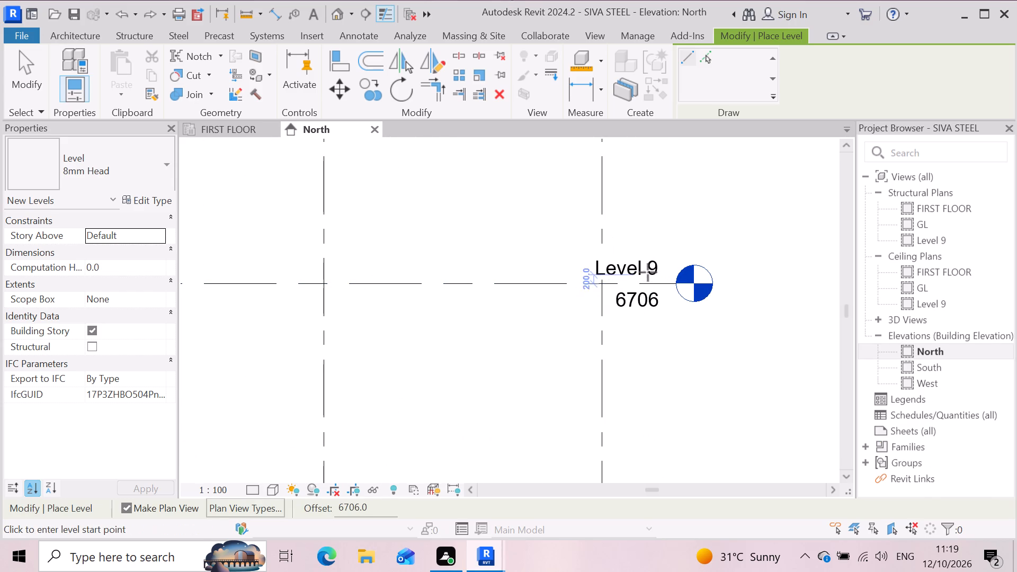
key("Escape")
Rename Level 9 as ROOF in the North elevation.
left_click(628, 274)
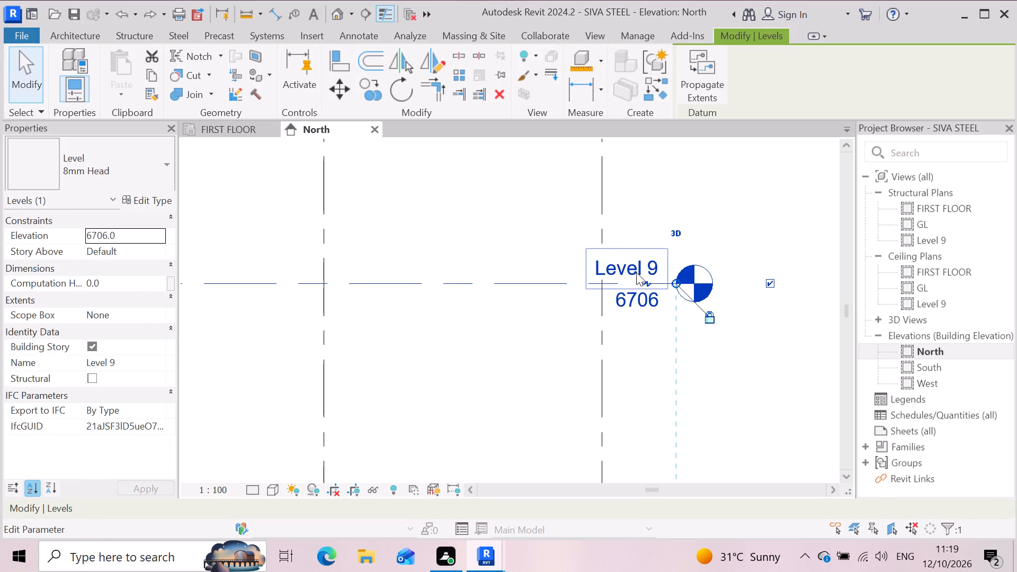
left_click(643, 271)
key("BackSpace")
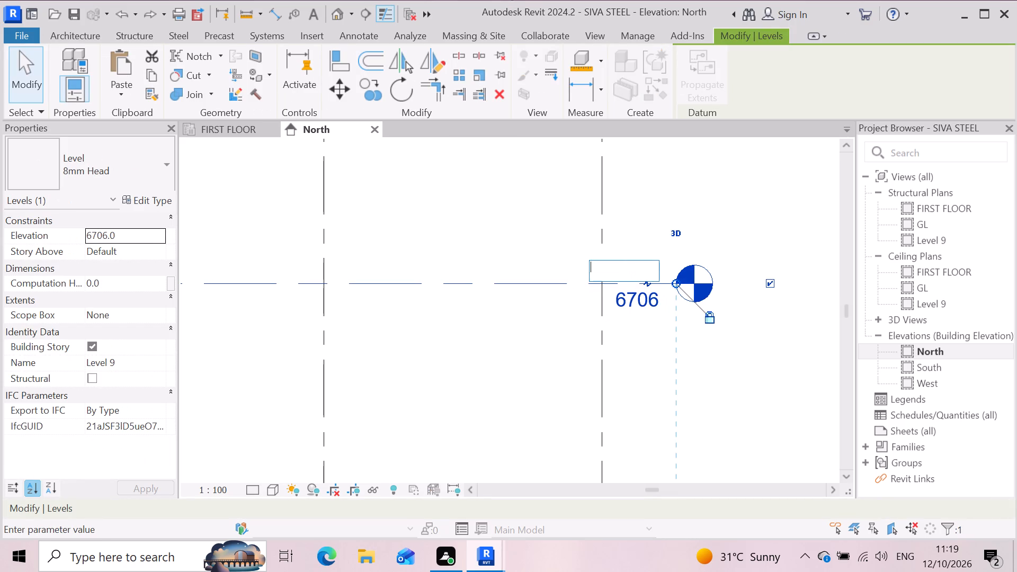
type("ROO")
key("f")
key("Return")
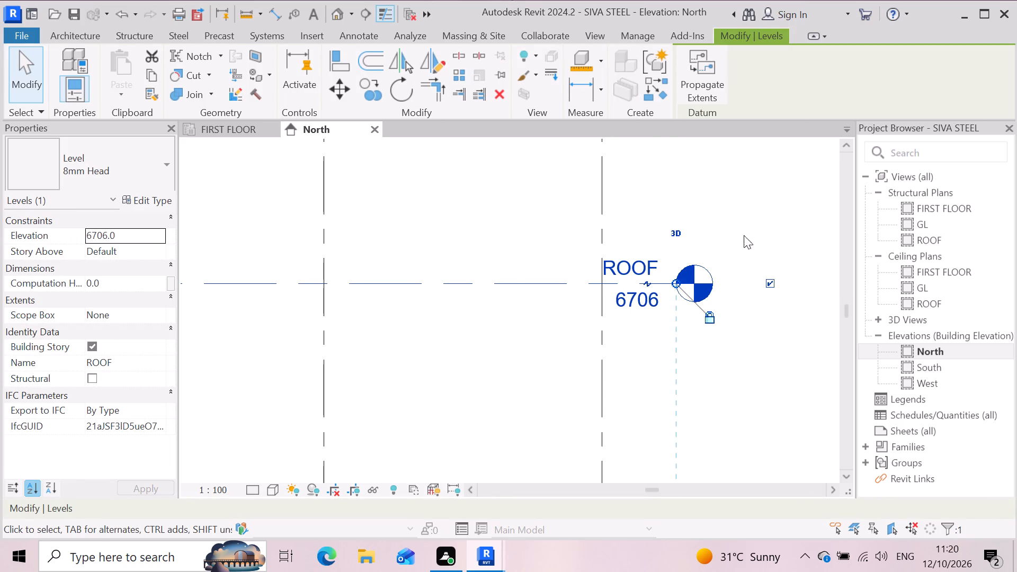
Review the level arrangement in the North elevation and the column and footing layout in the default 3D view.
scroll(670, 294, "down", 10)
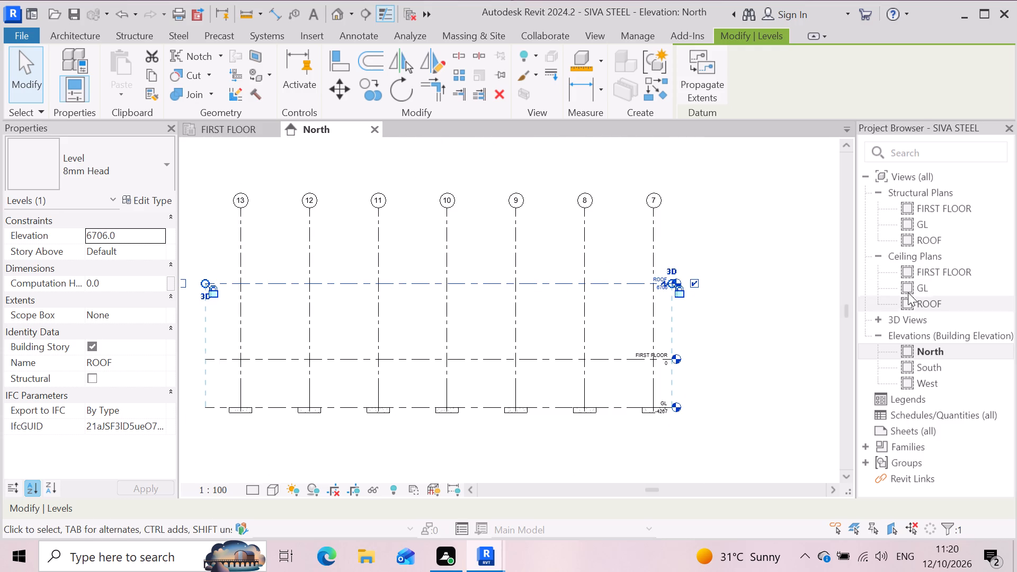
double_click(943, 293)
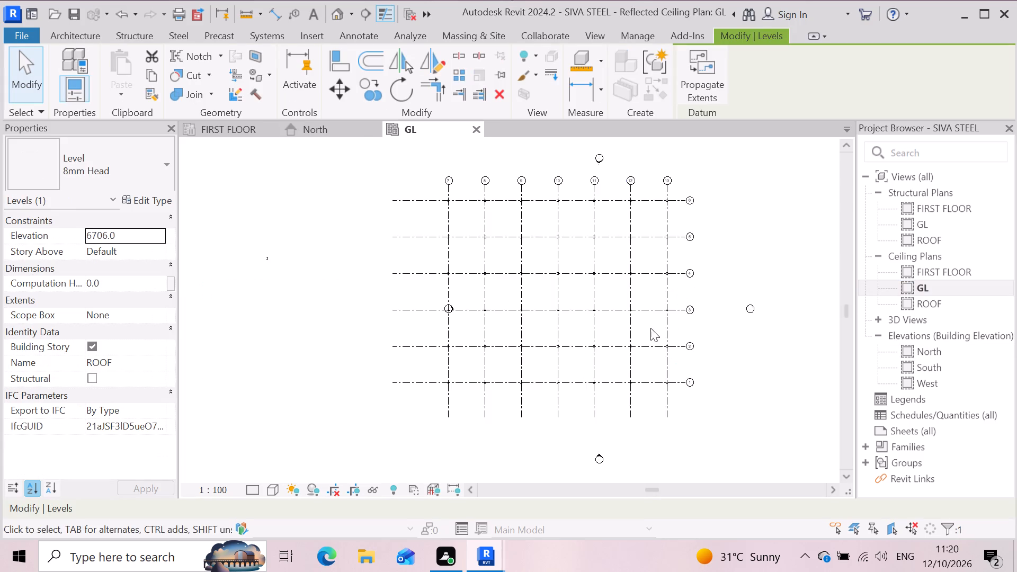
left_click(338, 17)
scroll(584, 451, "up", 3)
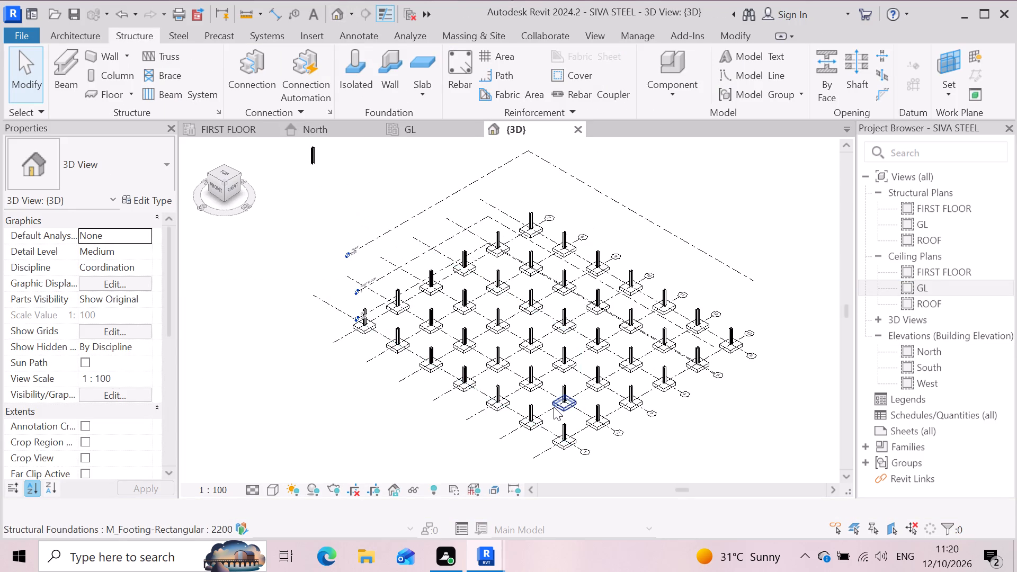
scroll(554, 407, "up", 7)
scroll(534, 383, "down", 4)
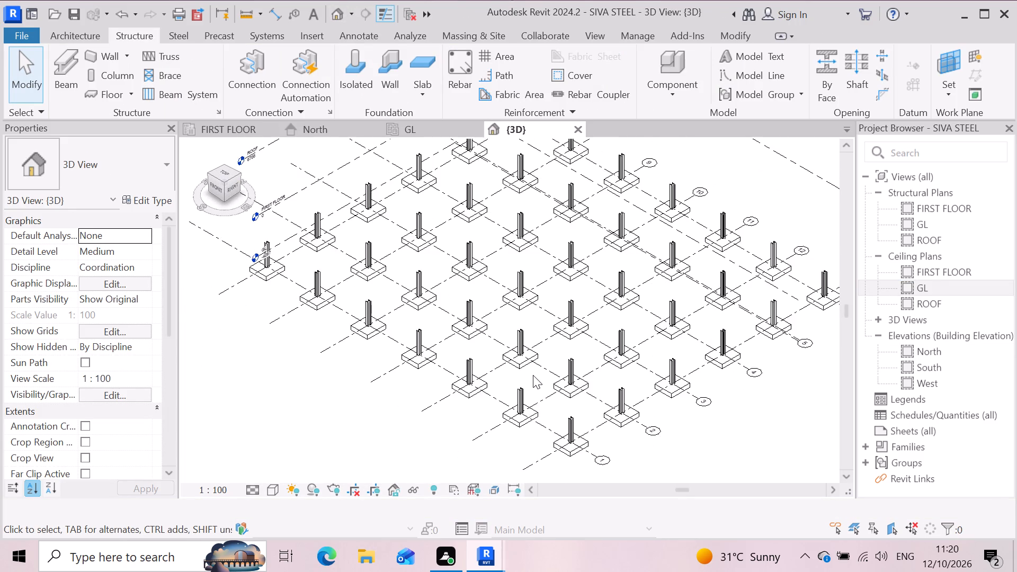
scroll(533, 375, "down", 6)
scroll(568, 427, "up", 4)
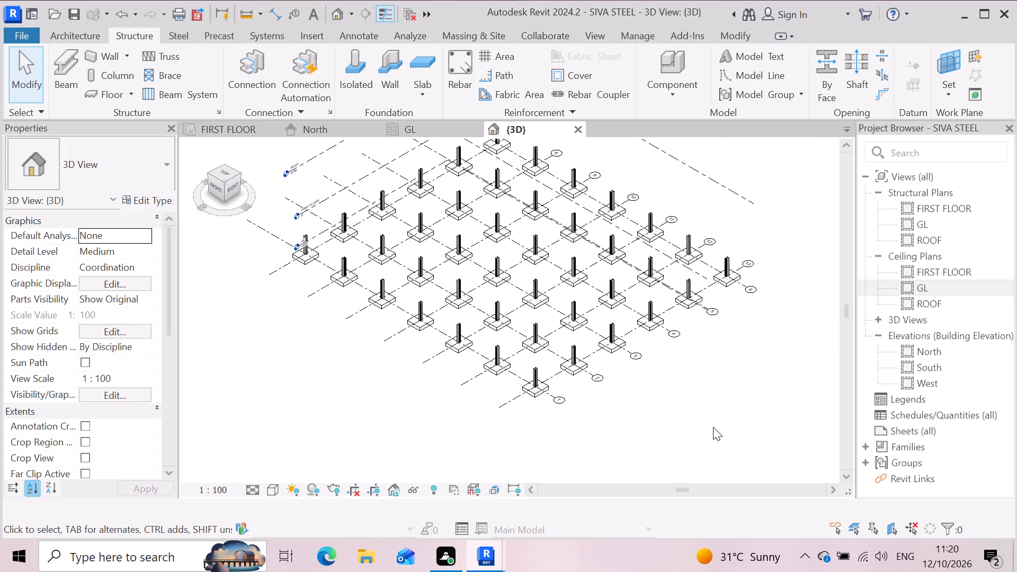
Examine the footings and columns against the GL, FIRST FLOOR and ROOF levels in the South elevation.
double_click(961, 370)
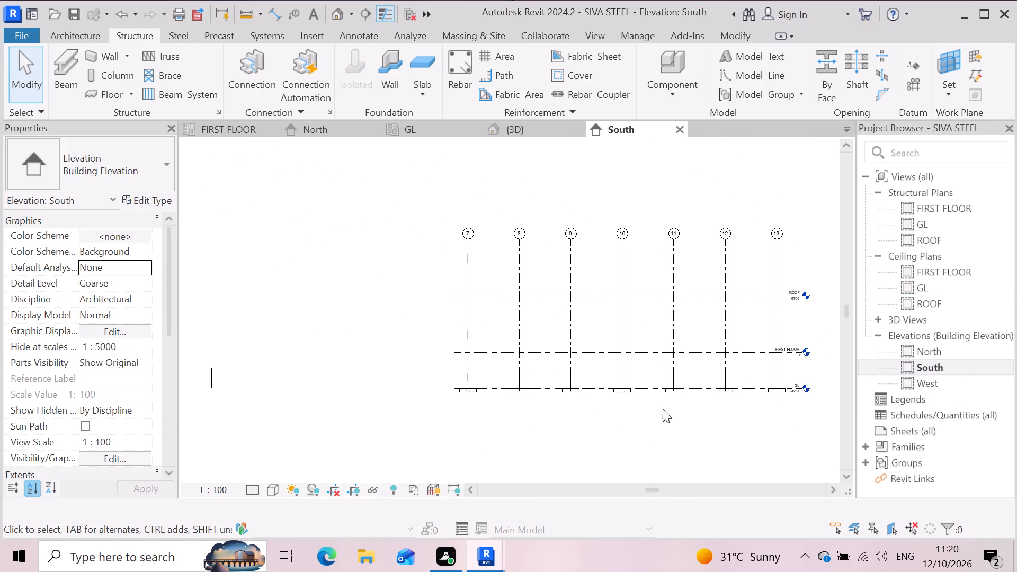
scroll(451, 382, "up", 4)
scroll(504, 389, "up", 4)
left_click(488, 406)
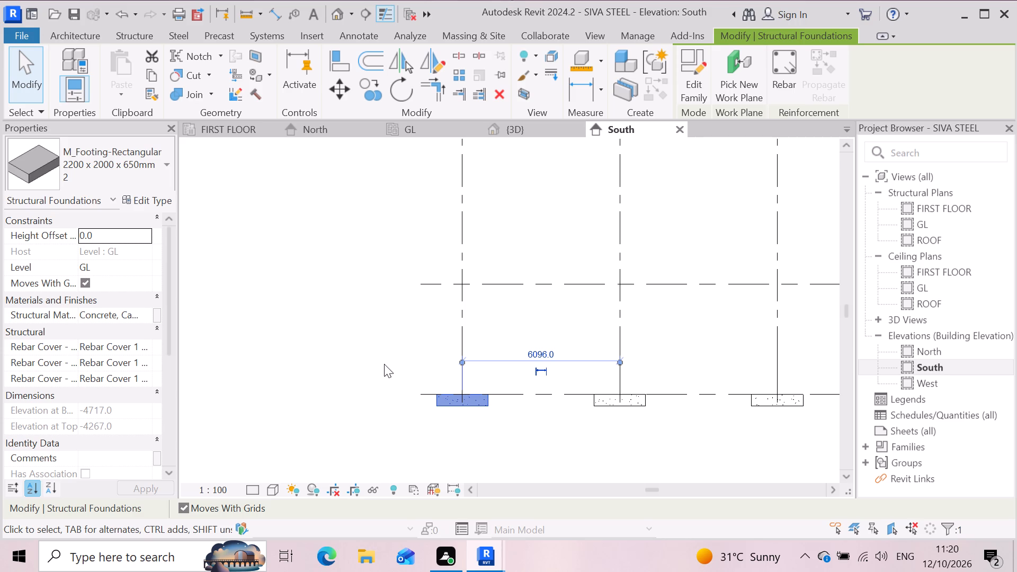
scroll(376, 322, "down", 6)
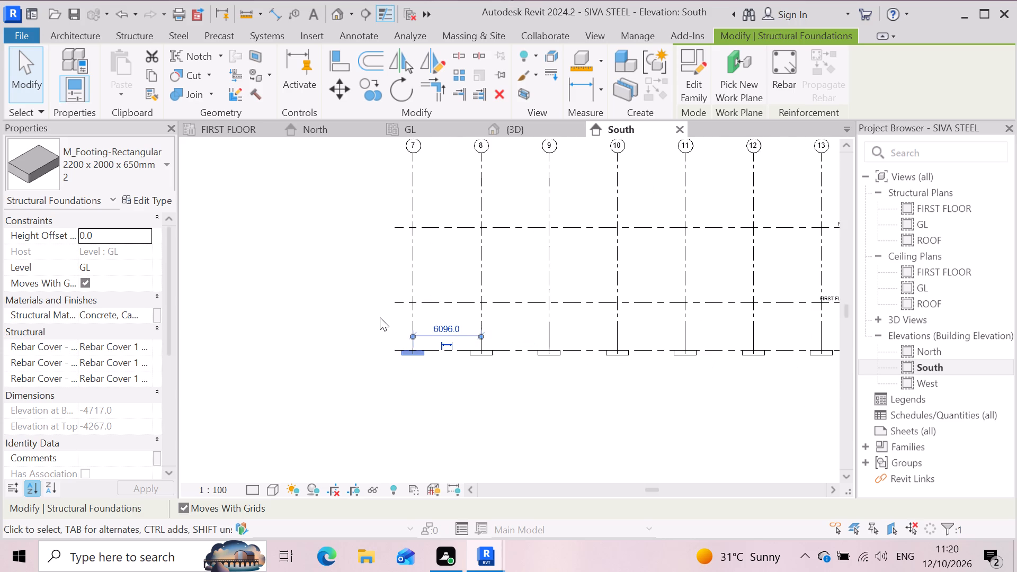
scroll(407, 306, "up", 3)
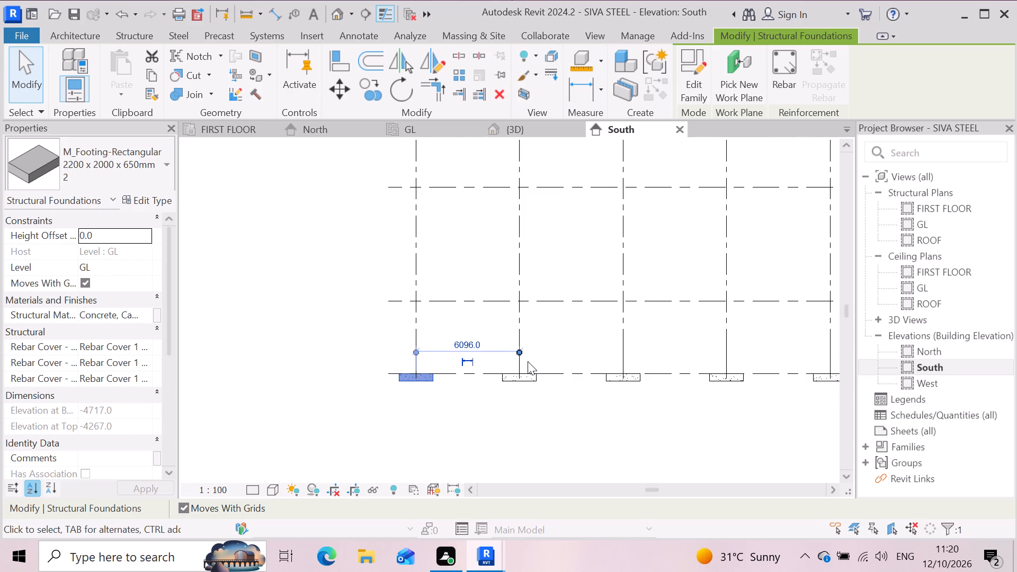
scroll(359, 367, "down", 2)
scroll(470, 395, "up", 3)
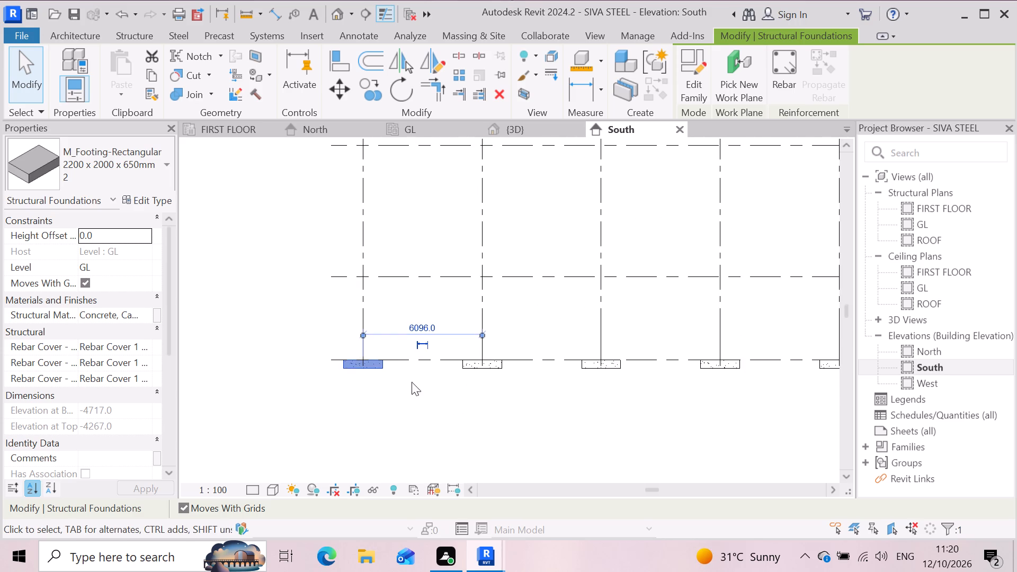
scroll(378, 355, "down", 5)
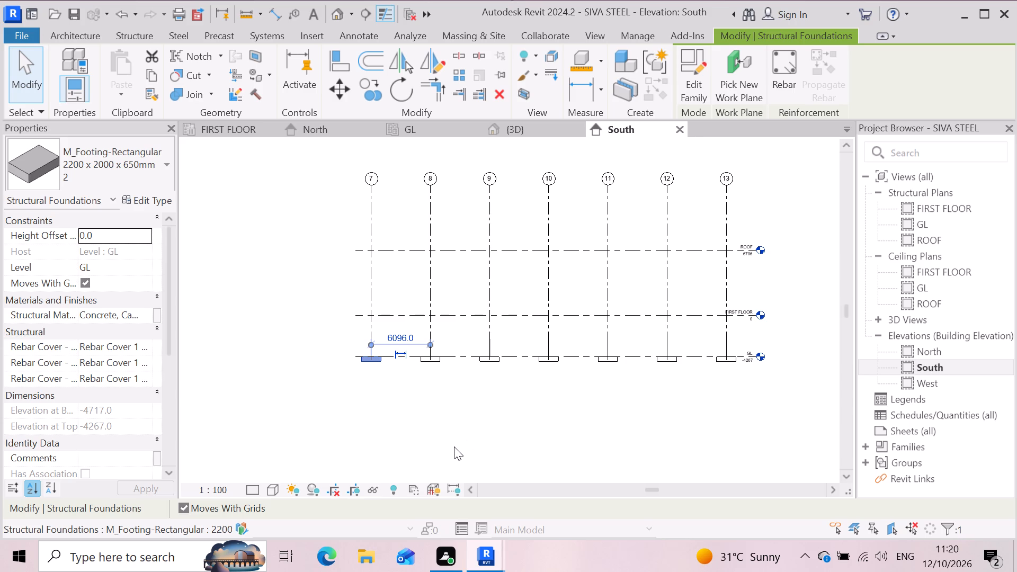
Delete the stray universal column standing apart from the grid in the default 3D view.
left_click(545, 134)
scroll(502, 353, "down", 3)
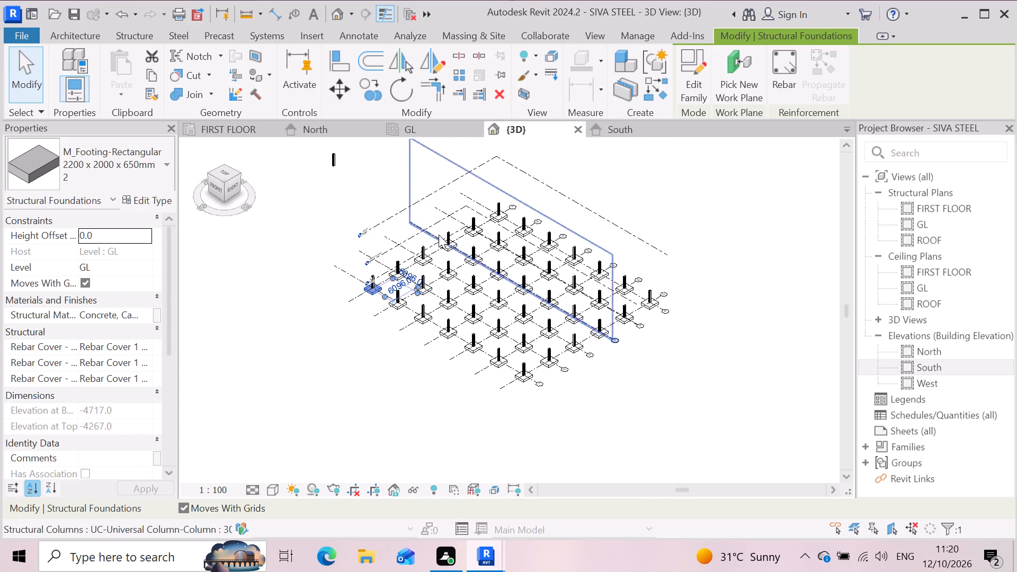
scroll(439, 235, "up", 3)
scroll(384, 256, "up", 2)
scroll(341, 267, "up", 3)
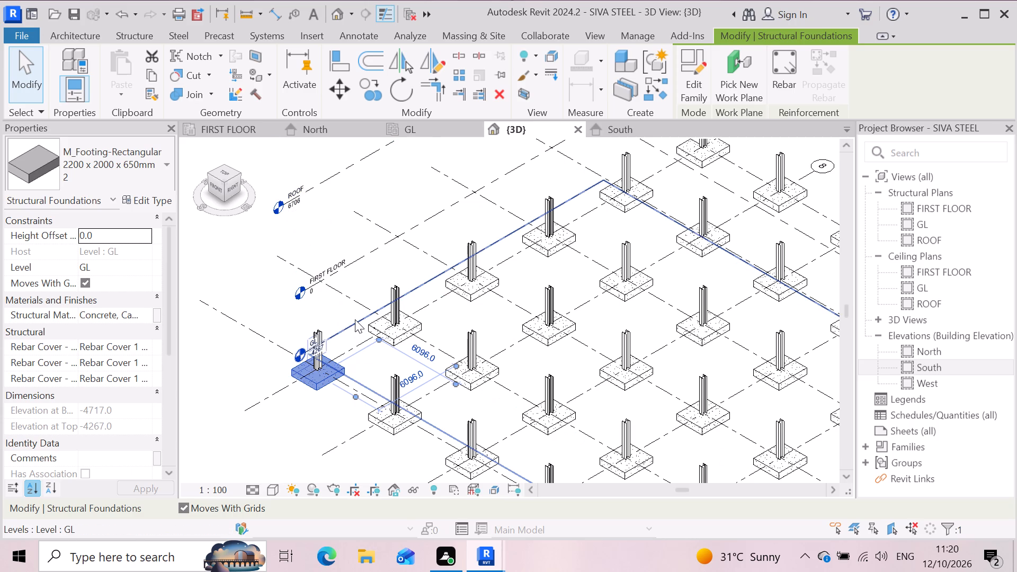
scroll(351, 318, "down", 2)
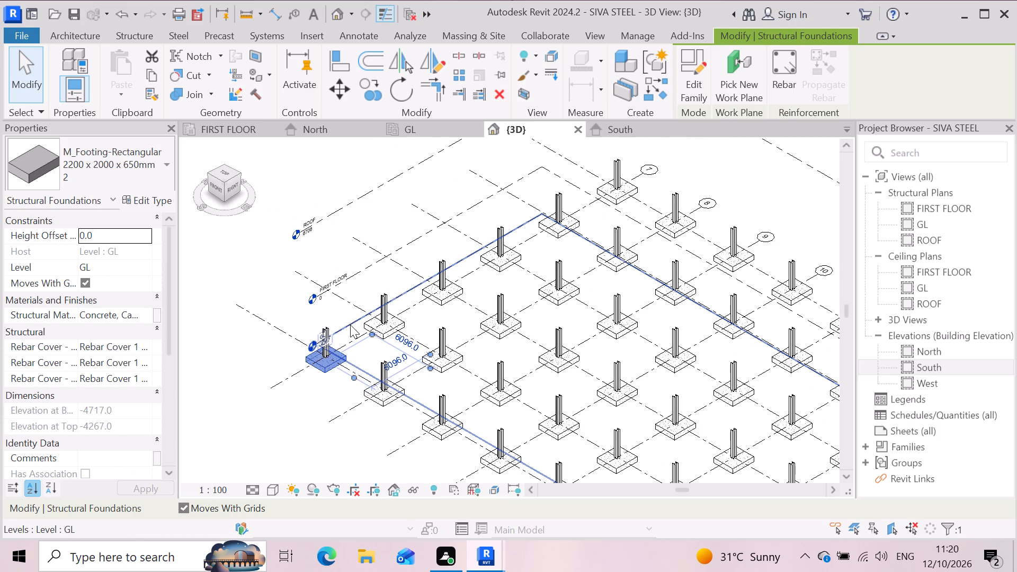
scroll(362, 301, "down", 2)
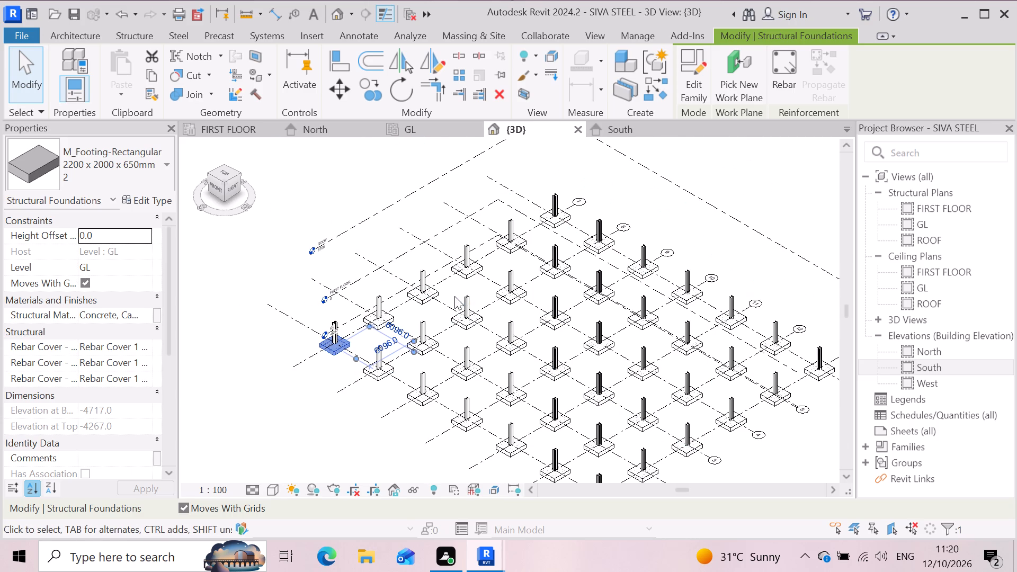
scroll(454, 296, "down", 4)
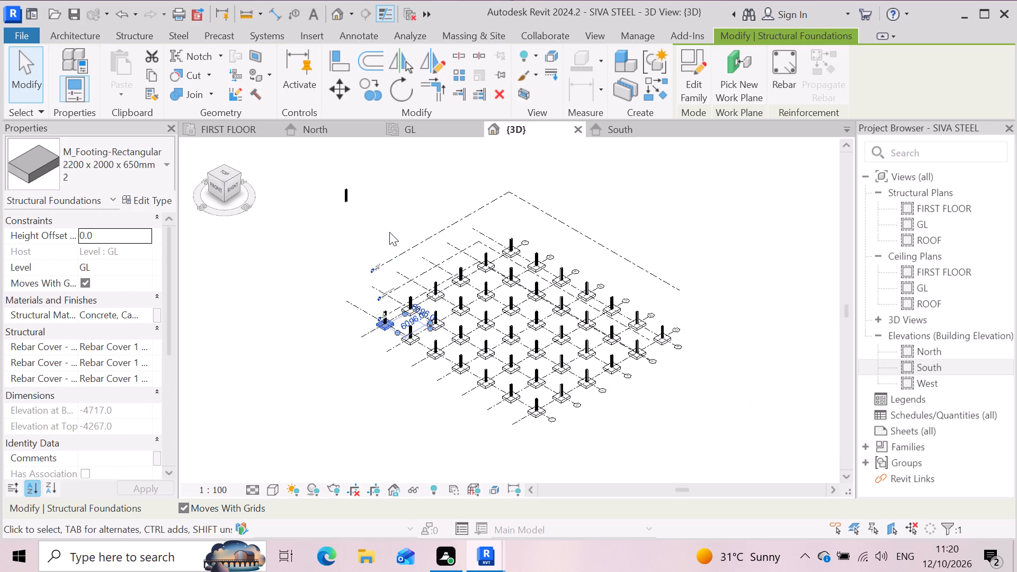
scroll(329, 178, "up", 3)
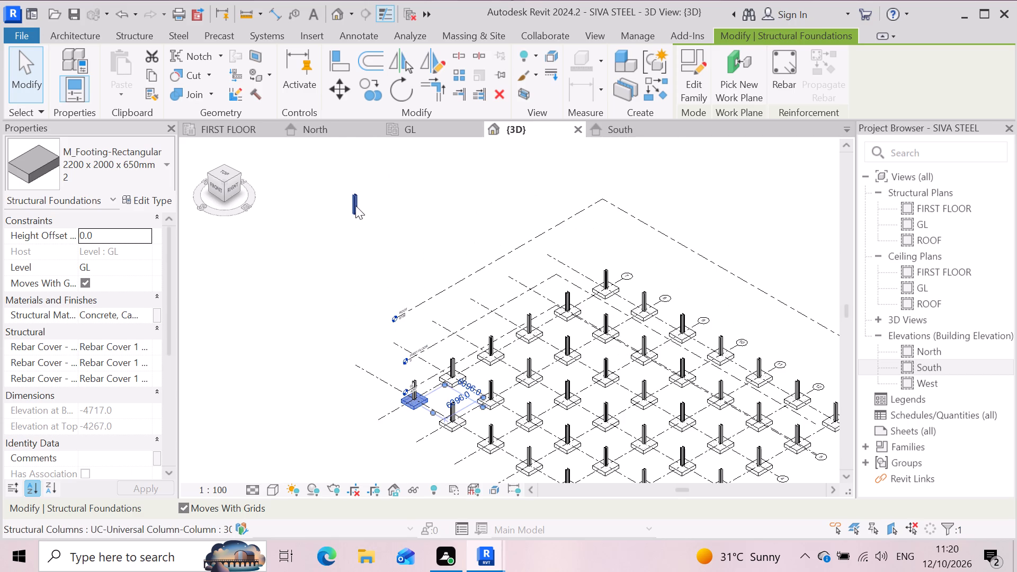
left_click(355, 205)
key("Delete")
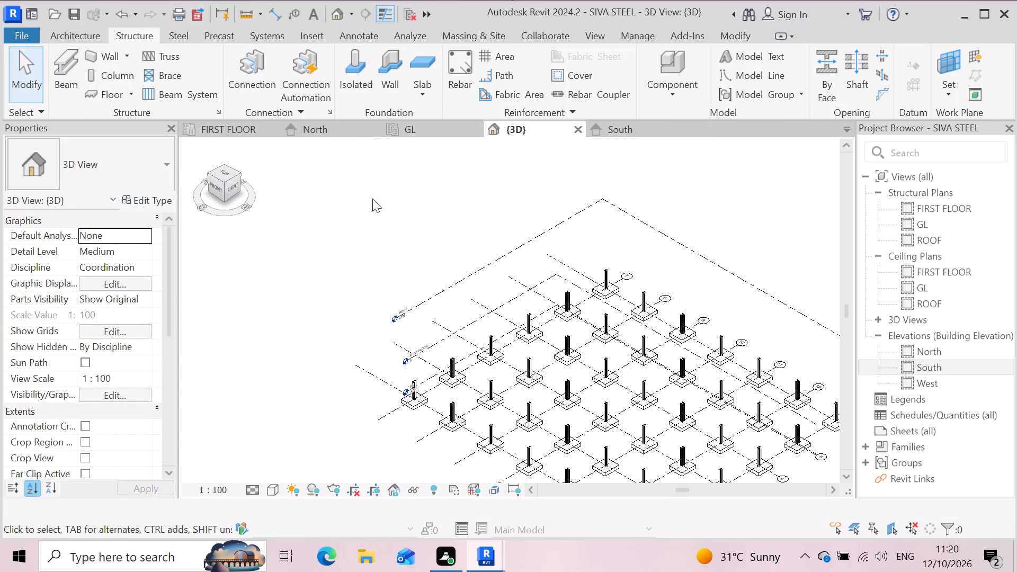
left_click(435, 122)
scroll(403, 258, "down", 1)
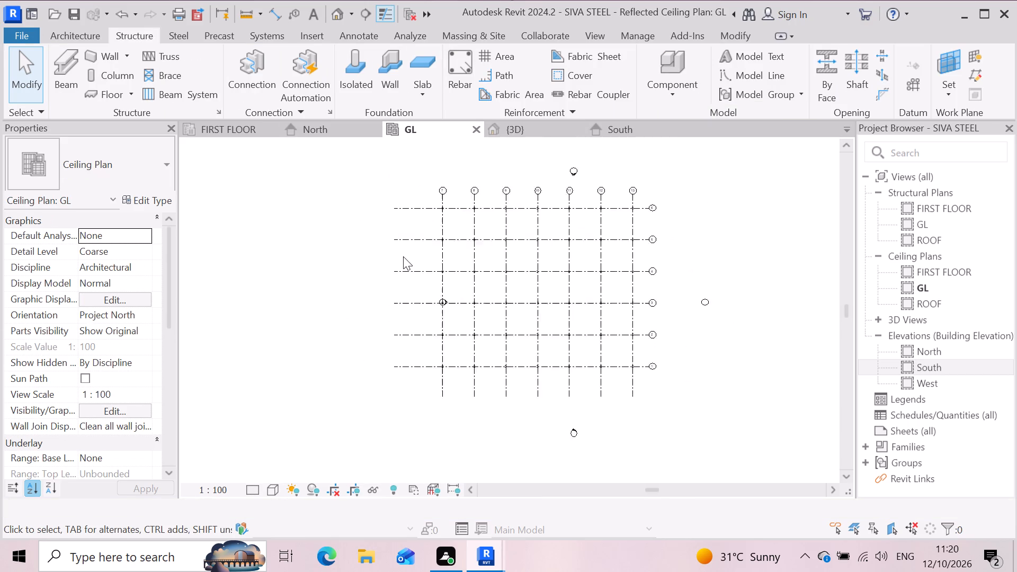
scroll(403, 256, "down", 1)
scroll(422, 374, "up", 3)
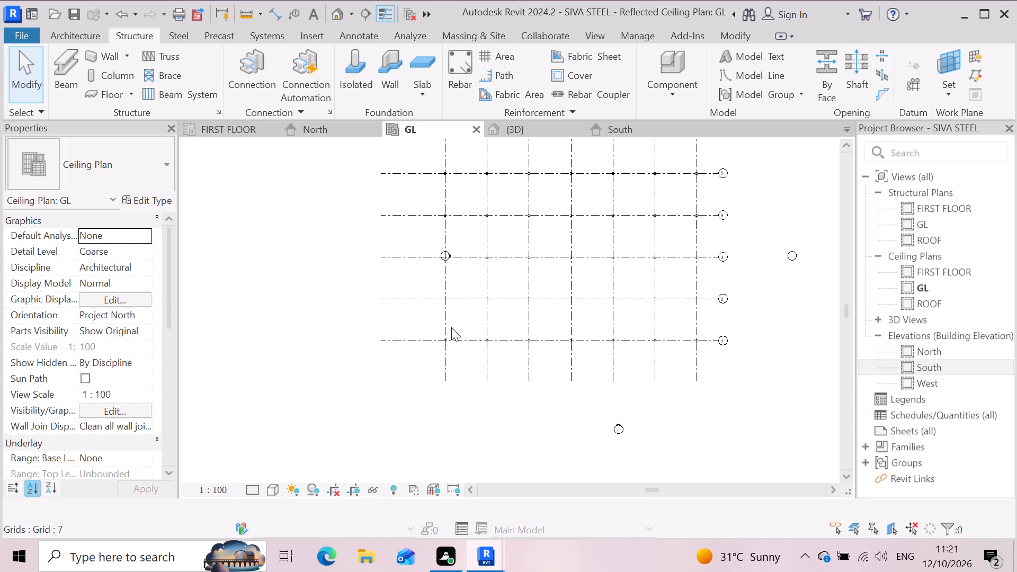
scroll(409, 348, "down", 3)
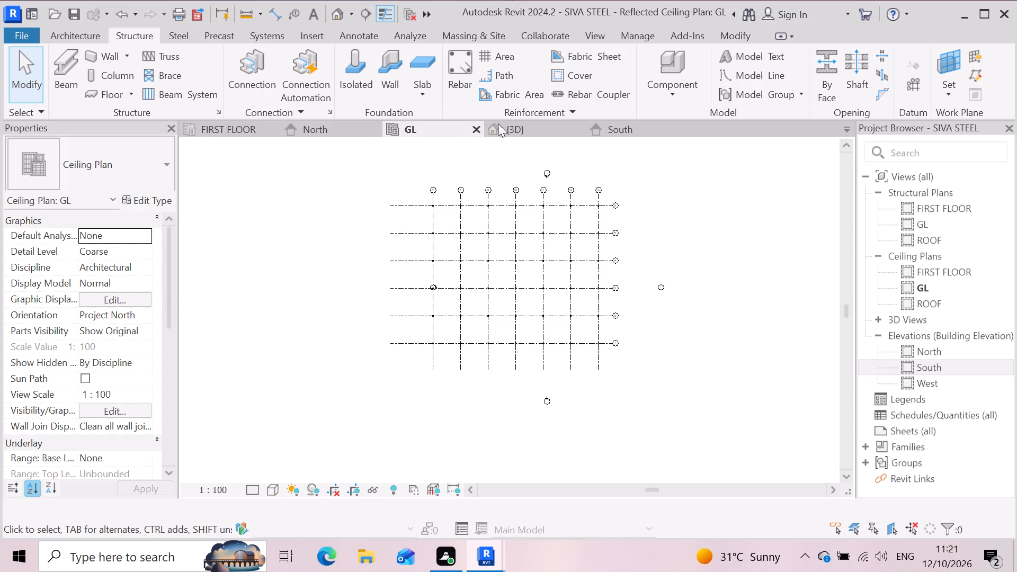
Delete all the M_Footing-Rectangular footings across the grid in the default 3D view, together with three universal columns included in the selection.
left_click(540, 125)
scroll(402, 333, "down", 3)
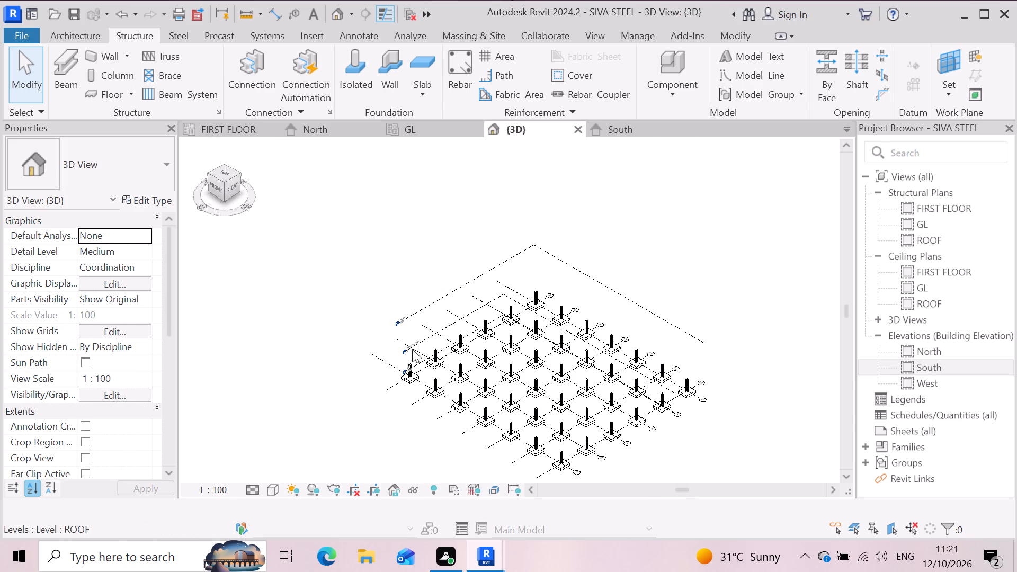
scroll(438, 412, "up", 5)
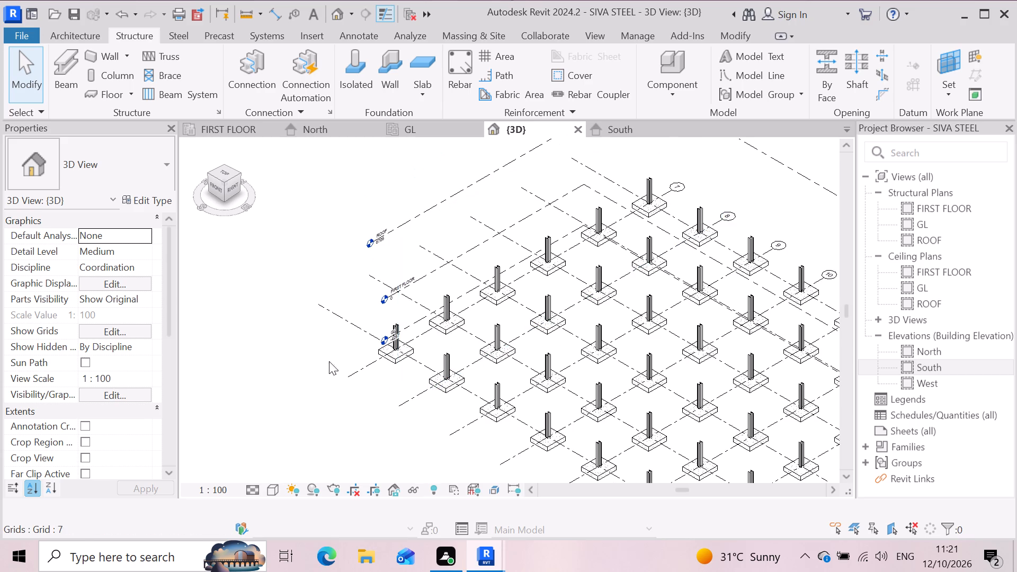
scroll(321, 353, "down", 1)
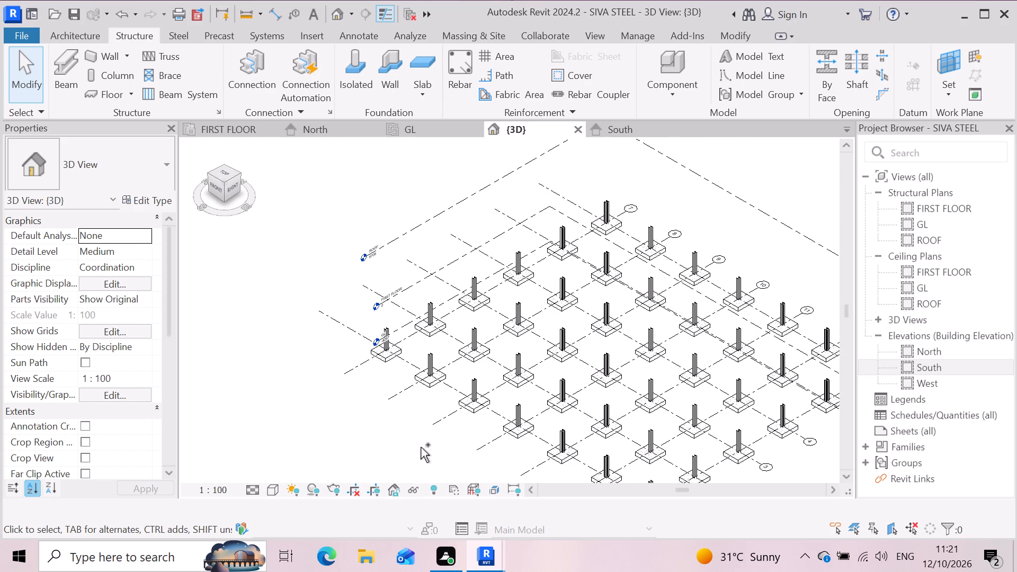
left_click(383, 359, "ctrl")
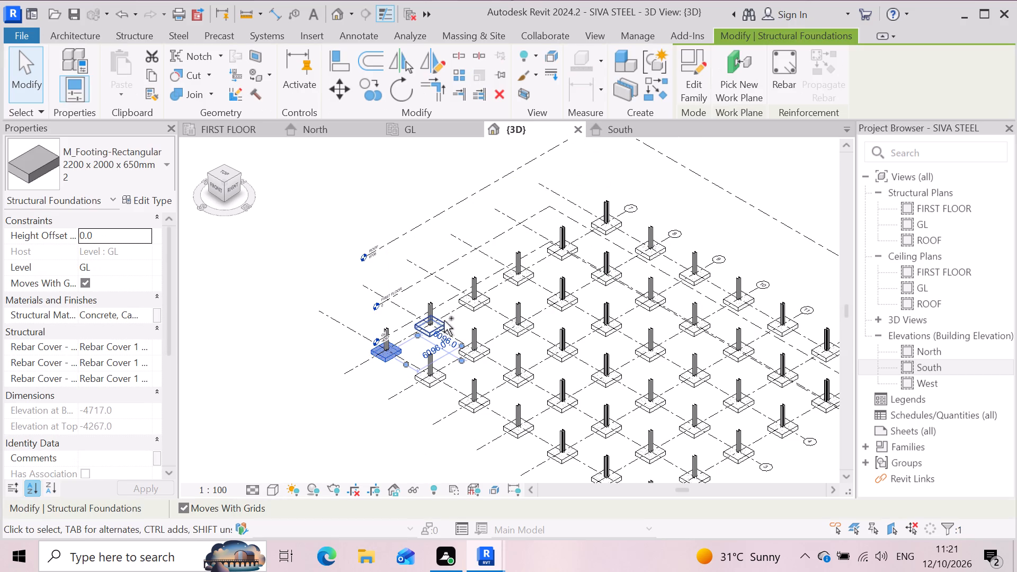
left_click(438, 322, "ctrl")
left_click(480, 305, "ctrl")
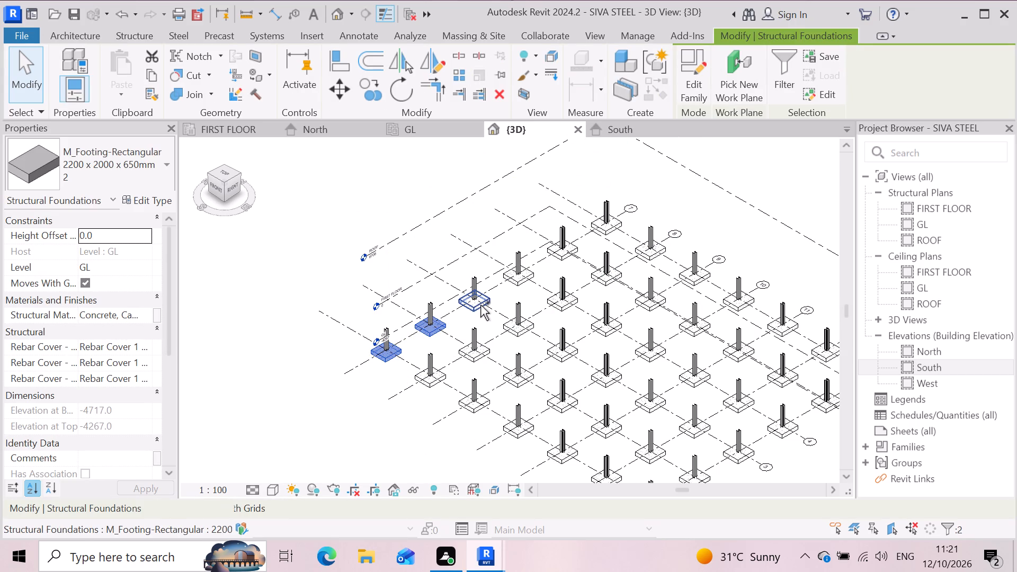
scroll(451, 283, "down", 3)
scroll(489, 280, "up", 3)
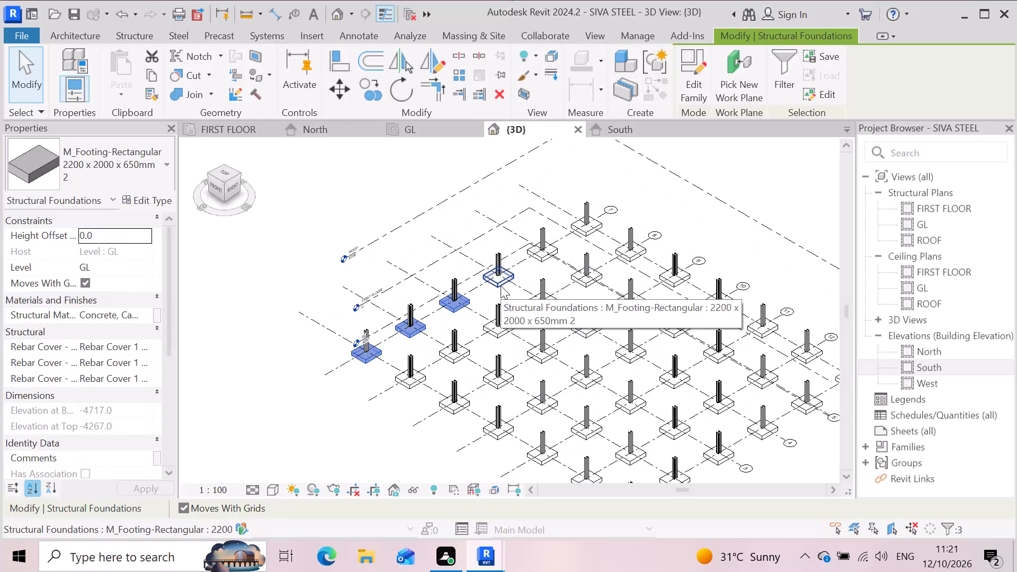
left_click(501, 282, "ctrl")
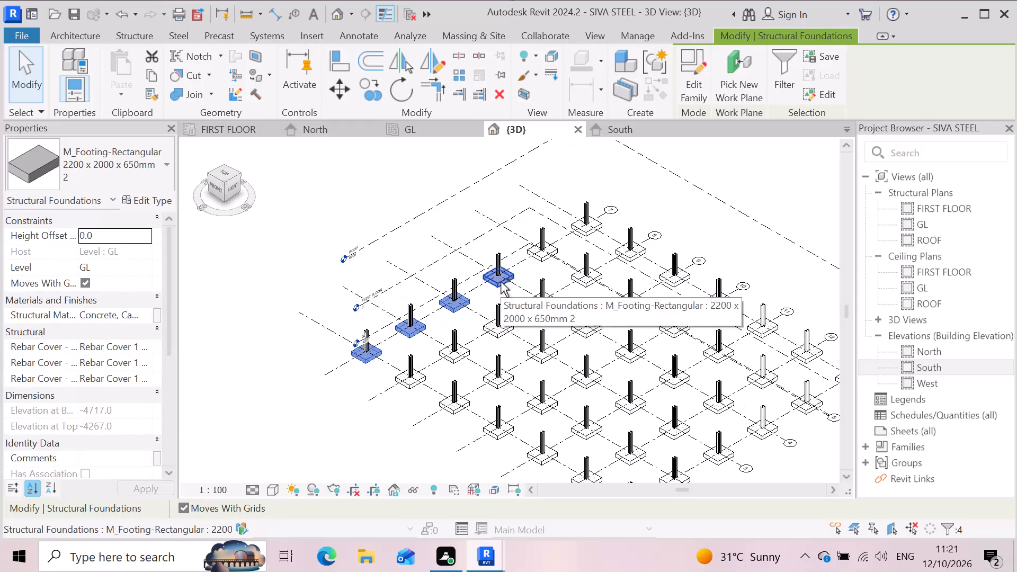
left_click(535, 262, "ctrl")
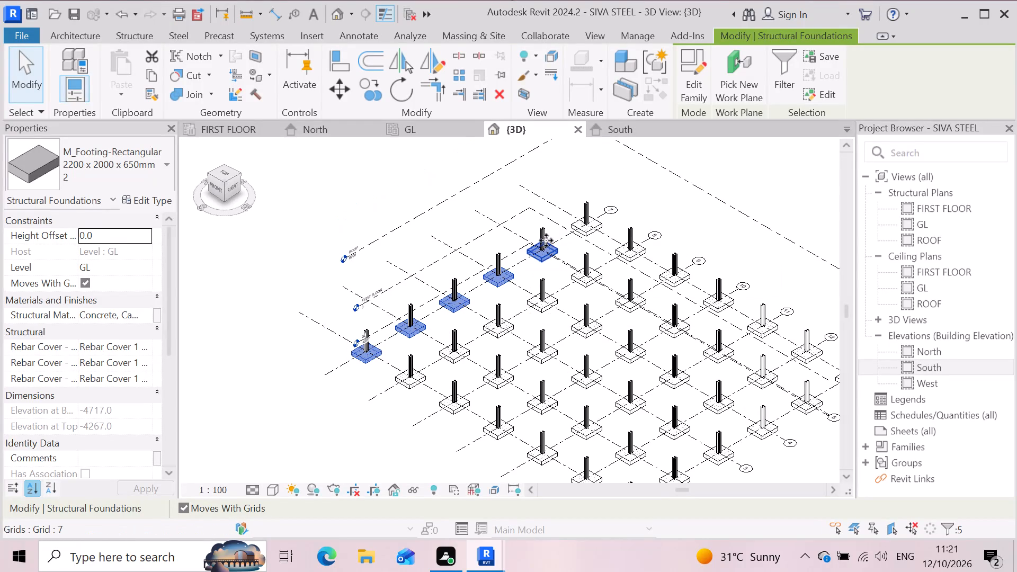
left_click(578, 236, "ctrl")
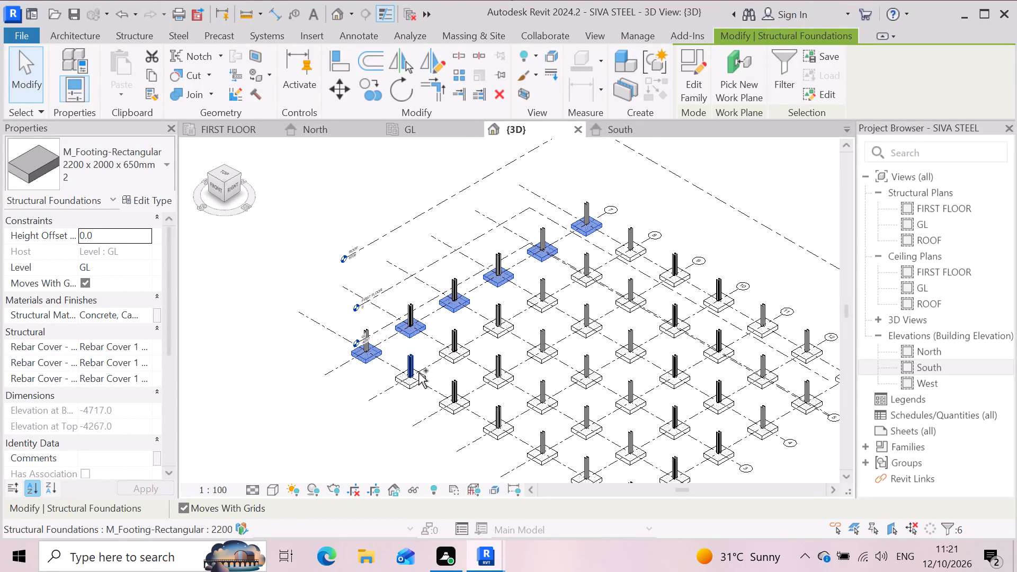
left_click(418, 373, "ctrl")
left_click(460, 351, "ctrl")
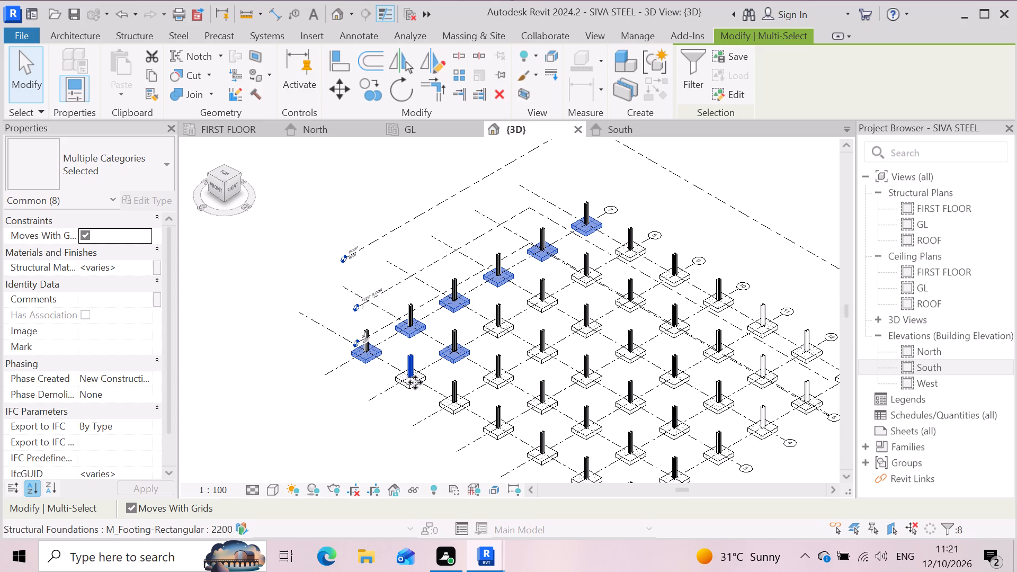
left_click(414, 378, "ctrl")
left_click(413, 385, "ctrl")
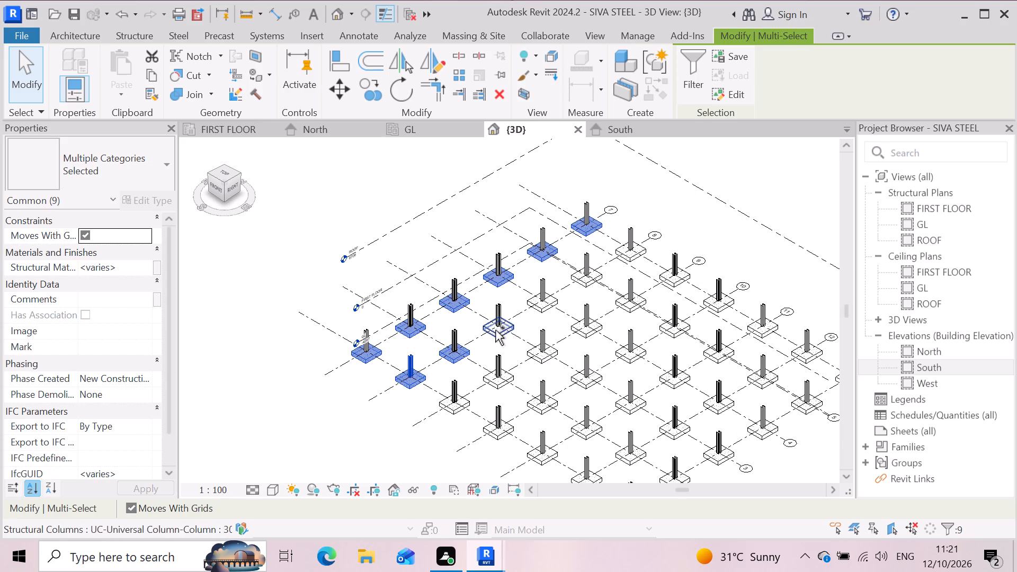
left_click(496, 332, "ctrl")
left_click(549, 310, "ctrl")
left_click(578, 282, "ctrl")
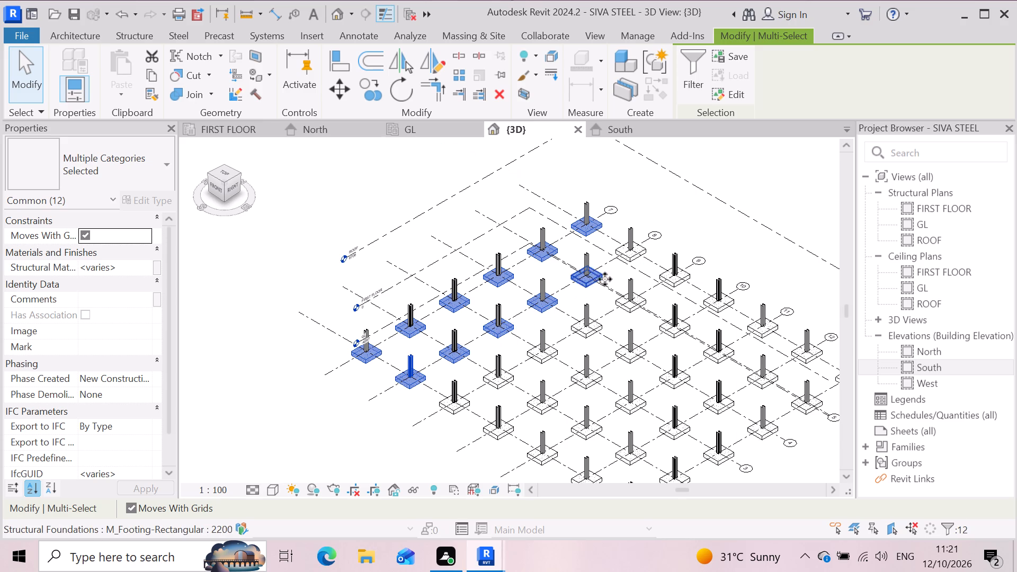
left_click(627, 256, "ctrl")
left_click(467, 410, "ctrl")
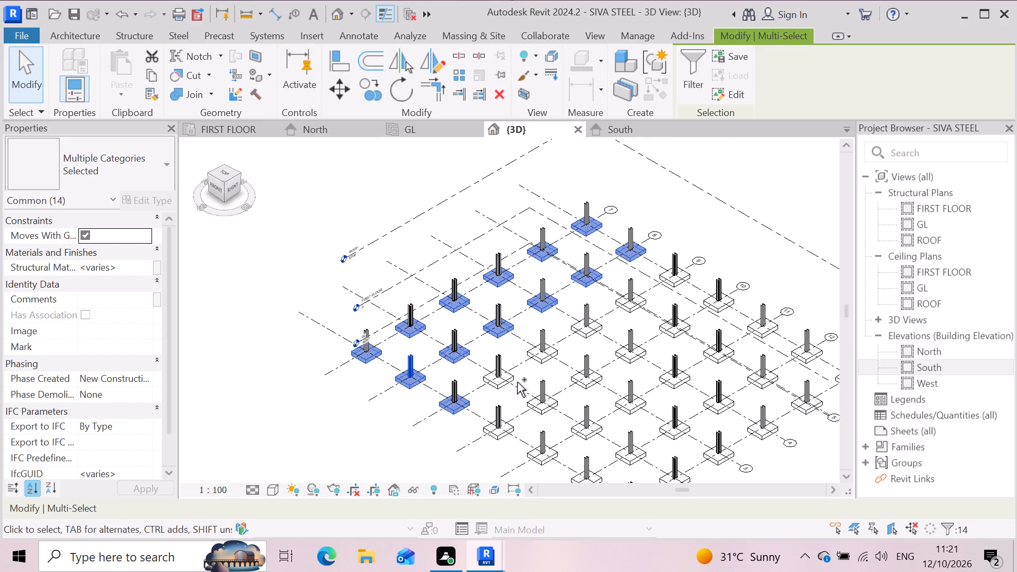
left_click(512, 379, "ctrl")
left_click(550, 358, "ctrl")
left_click(594, 334, "ctrl")
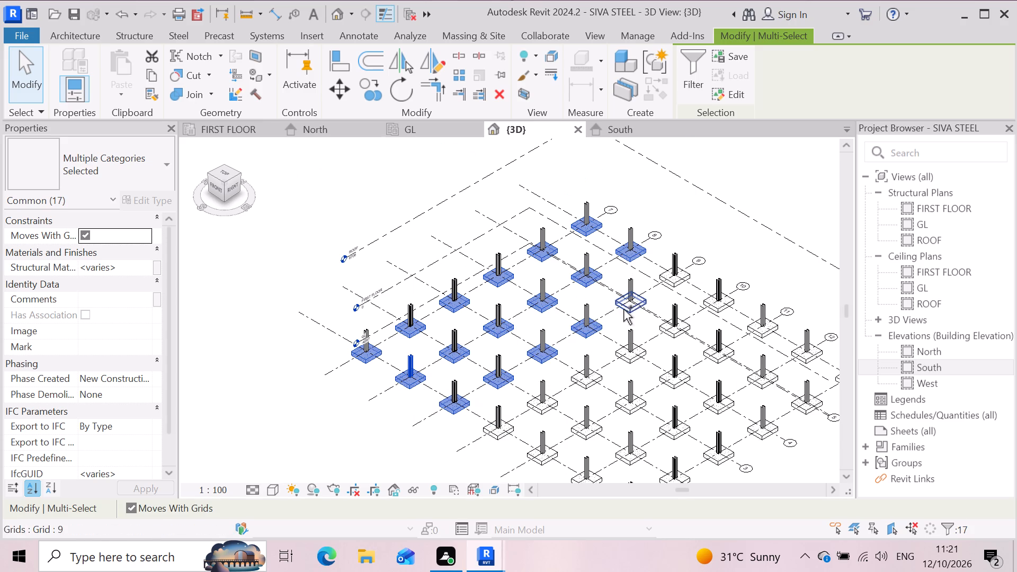
left_click(630, 306, "ctrl")
left_click(684, 280, "ctrl")
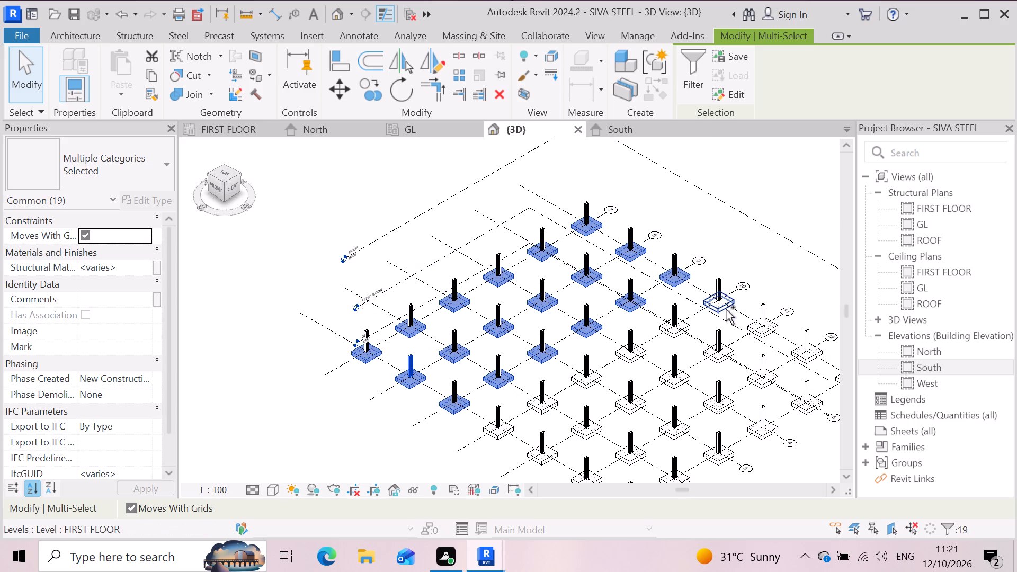
left_click(726, 309, "ctrl")
left_click(684, 333, "ctrl")
left_click(631, 358, "ctrl")
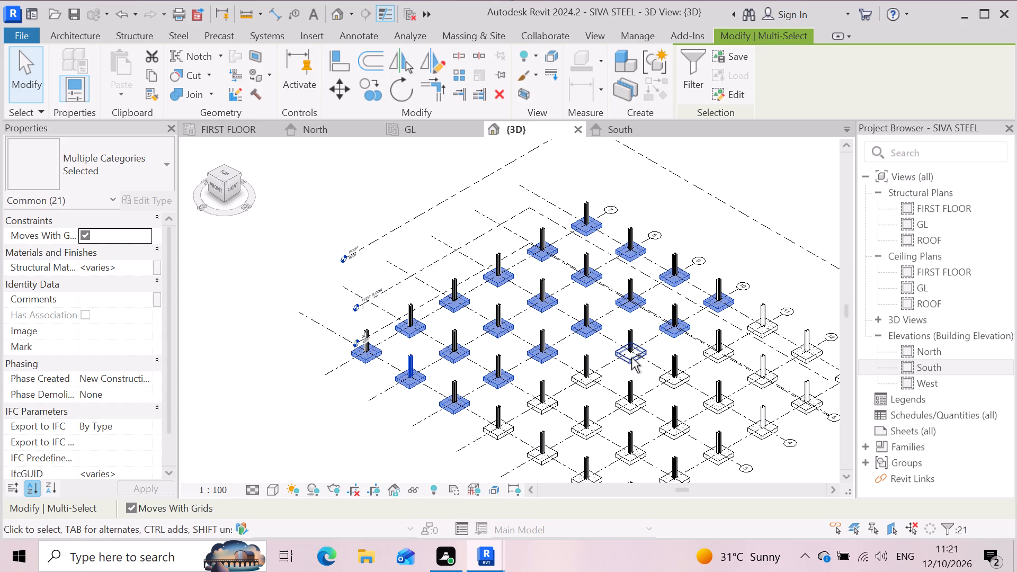
left_click(594, 388, "ctrl")
left_click(546, 405, "ctrl")
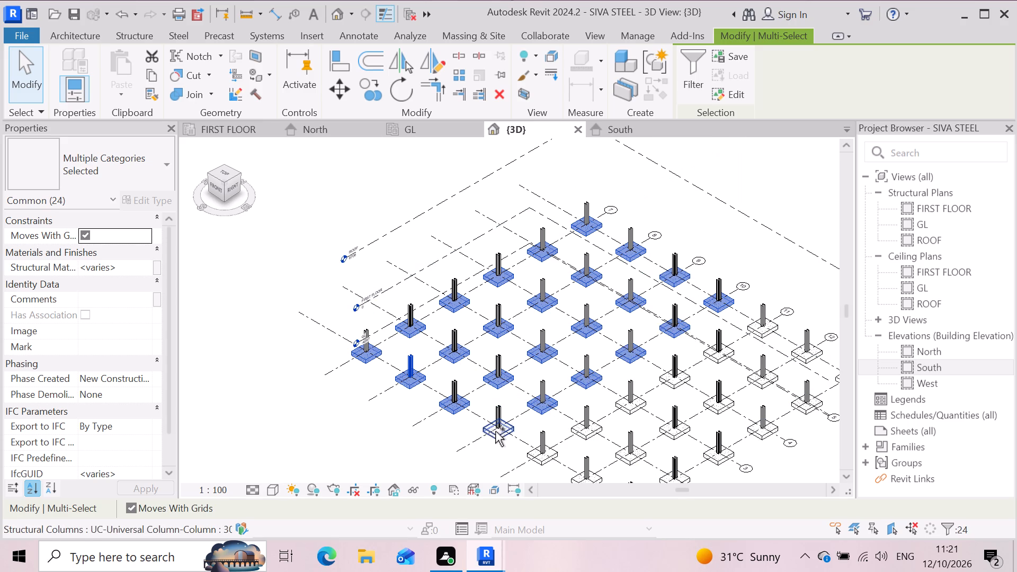
left_click(494, 433, "ctrl")
left_click(554, 463, "ctrl")
left_click(583, 433, "ctrl")
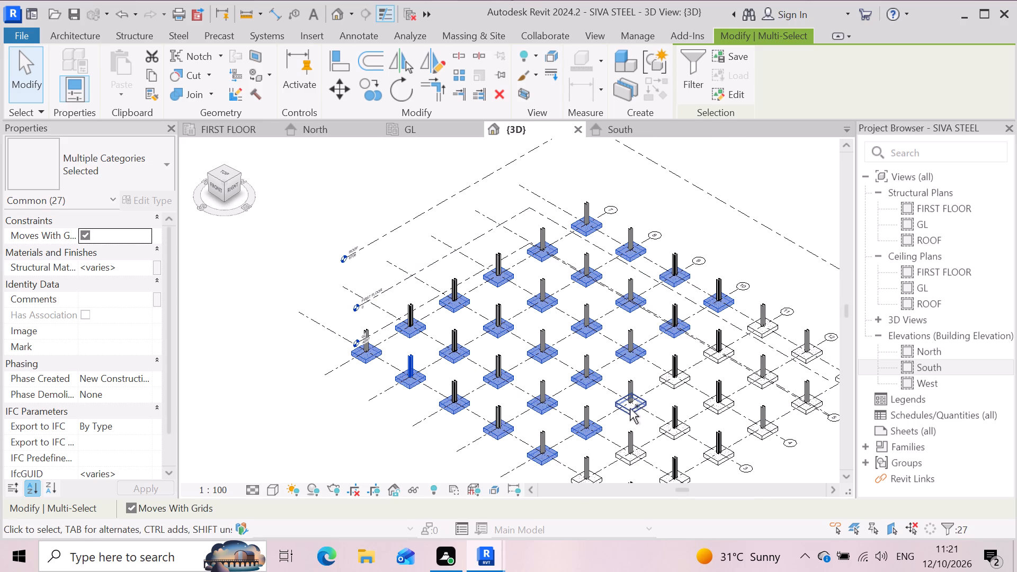
left_click(632, 405, "ctrl")
left_click(674, 377, "ctrl")
left_click(718, 353, "ctrl")
left_click(755, 328, "ctrl")
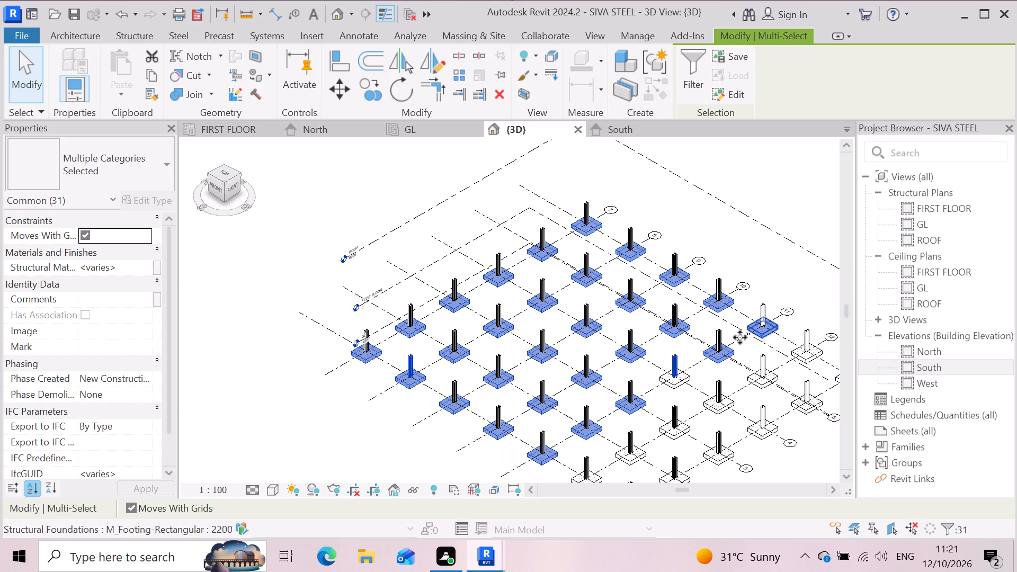
left_click(679, 377, "ctrl")
left_click(681, 386, "ctrl")
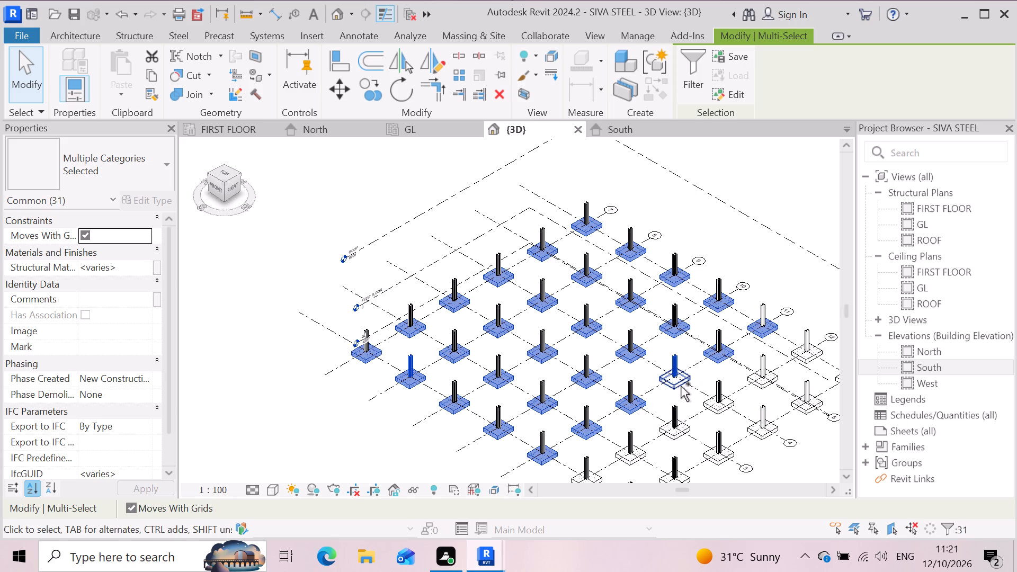
left_click(721, 408, "ctrl")
left_click(751, 383, "ctrl")
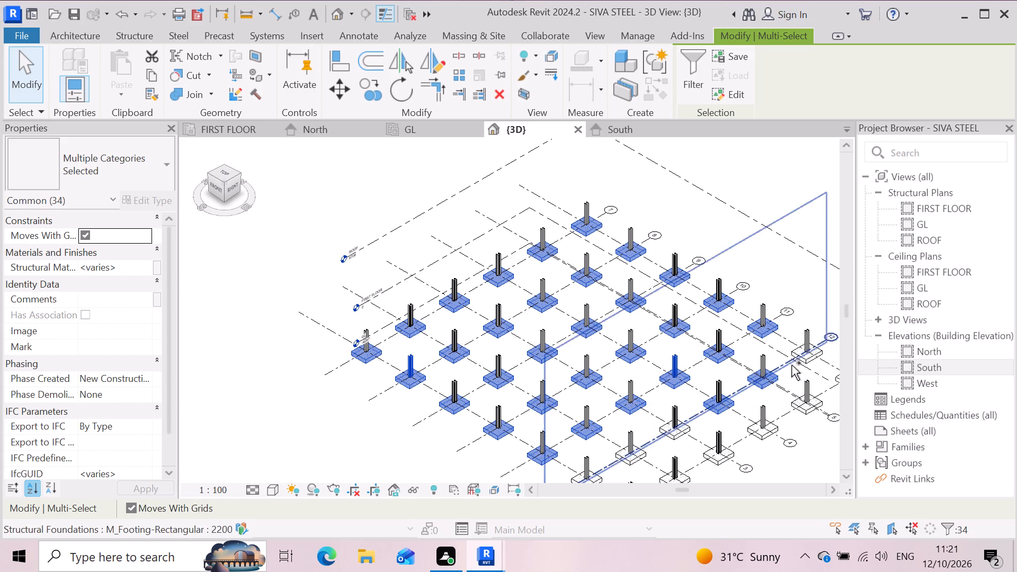
left_click(797, 363, "ctrl")
left_click(678, 430, "ctrl")
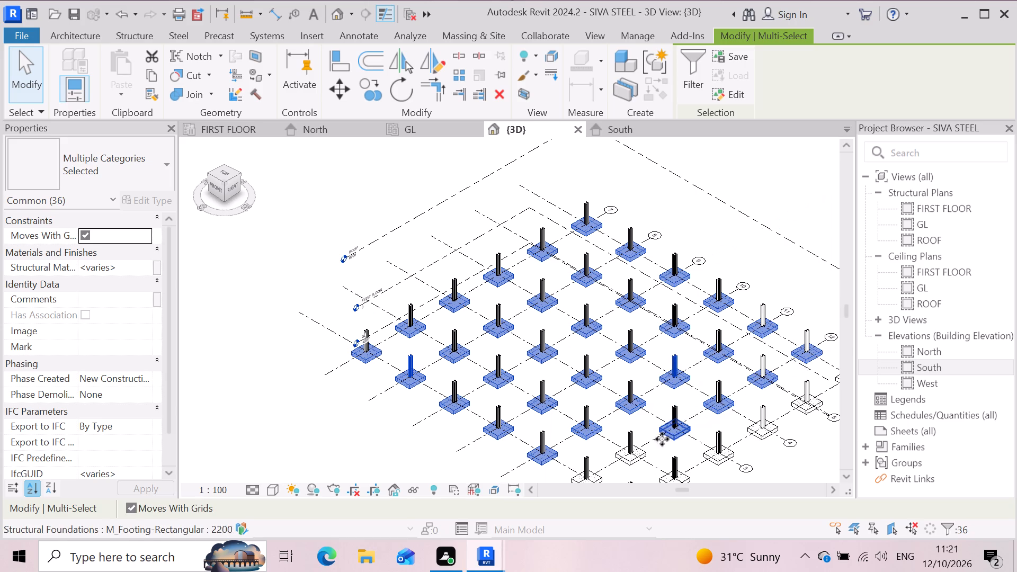
left_click(642, 459, "ctrl")
left_click(591, 478, "ctrl")
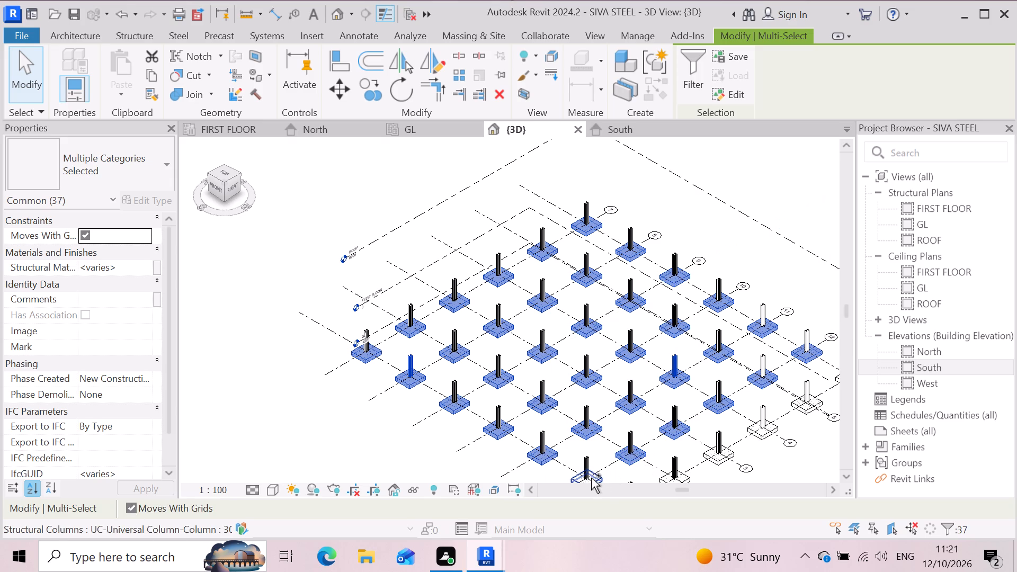
left_click(681, 473, "ctrl")
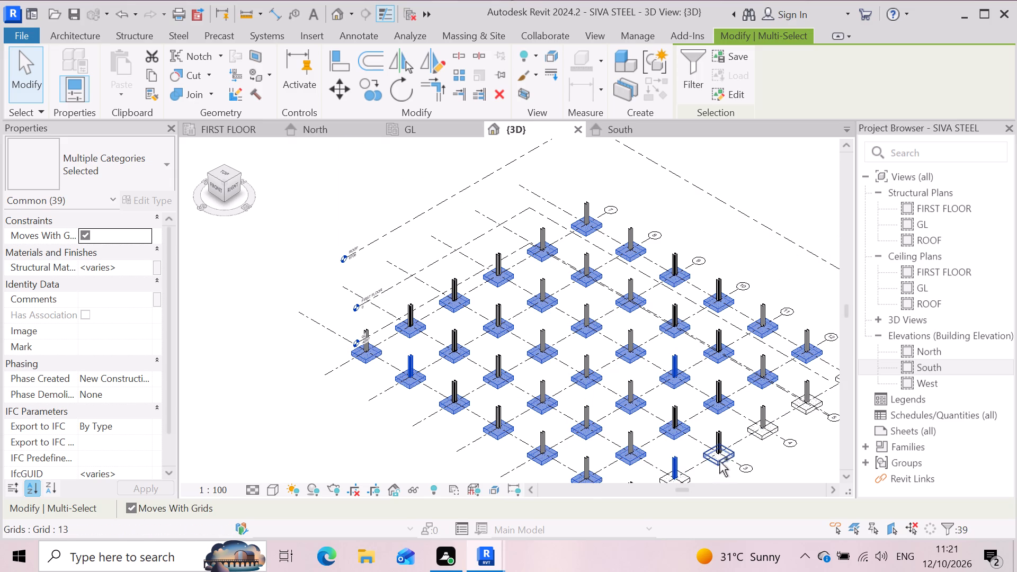
left_click(722, 452, "ctrl")
left_click(760, 431, "ctrl")
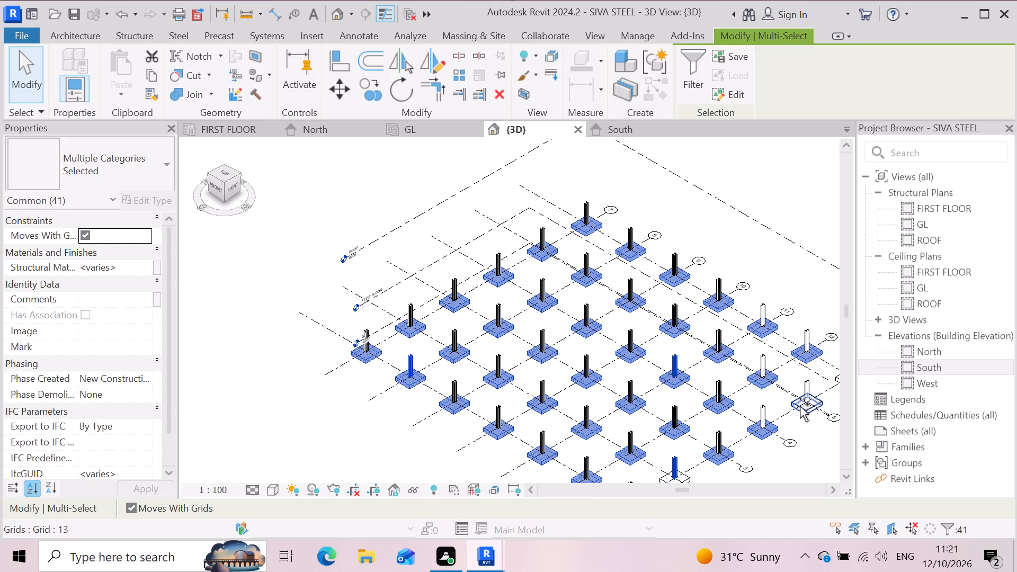
left_click(800, 406, "ctrl")
scroll(676, 391, "down", 4)
scroll(684, 460, "up", 1)
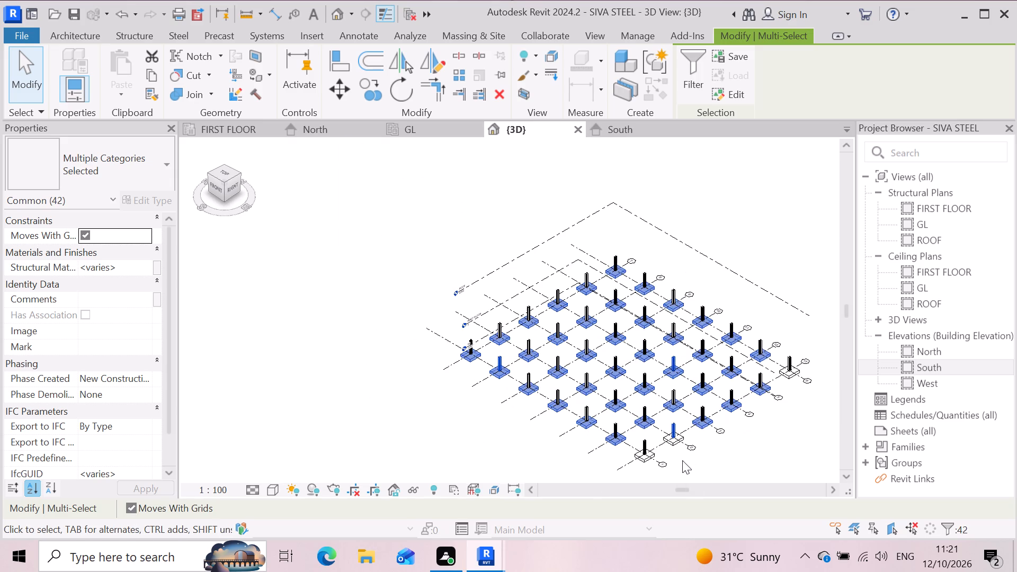
scroll(662, 369, "down", 2)
scroll(686, 459, "up", 3)
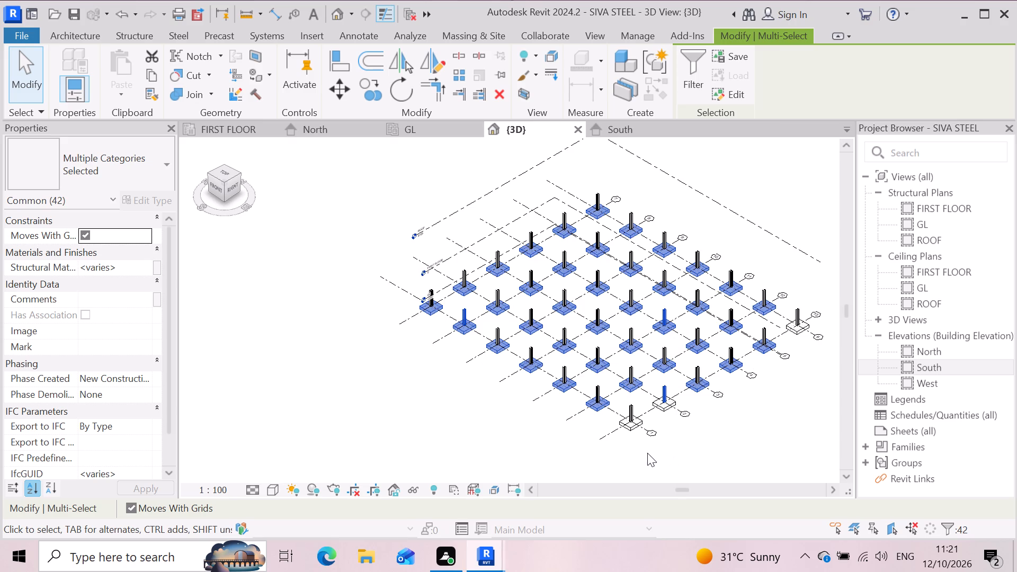
left_click(631, 430, "ctrl")
left_click(667, 411, "ctrl")
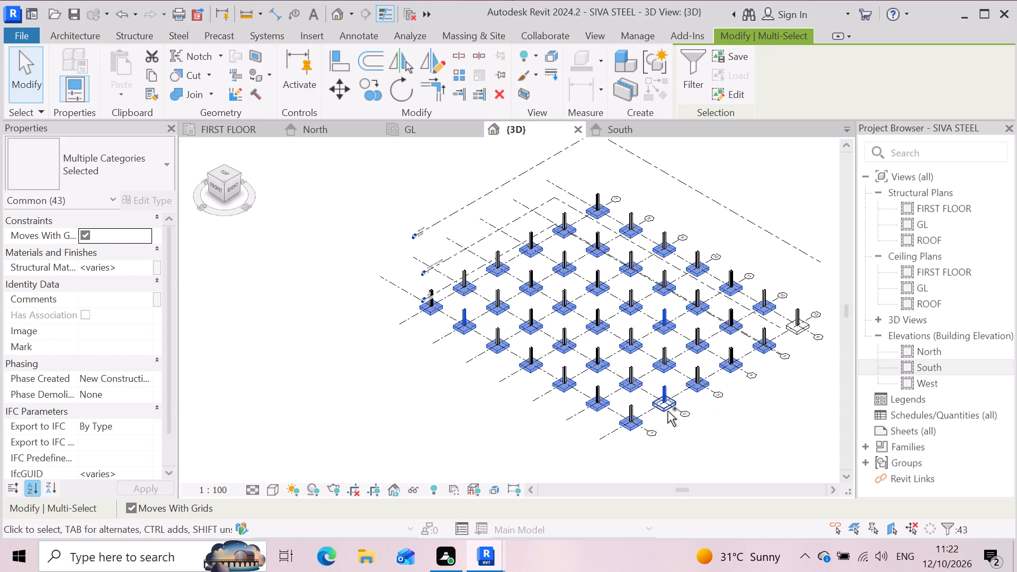
left_click(793, 337, "ctrl")
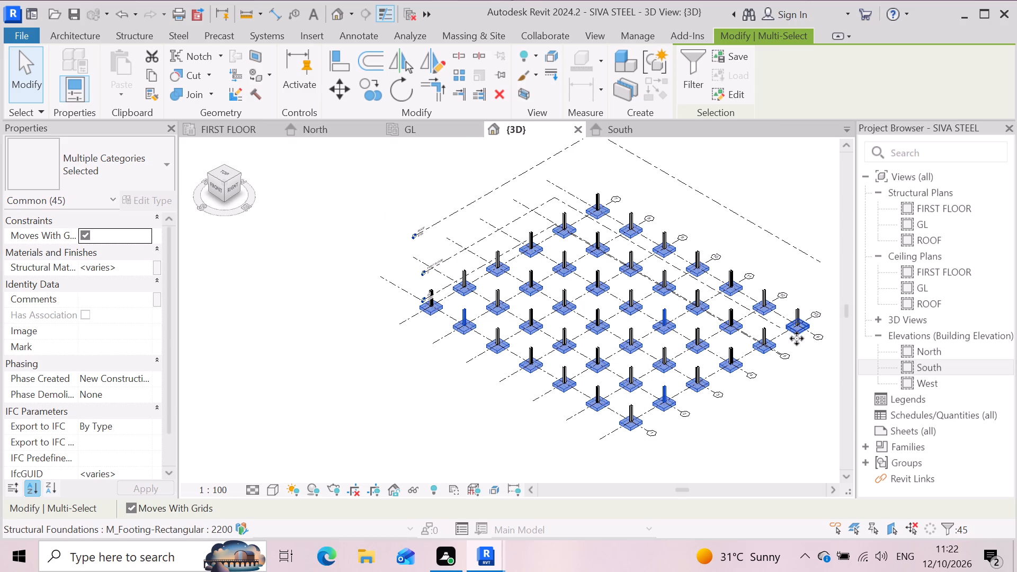
key("Delete")
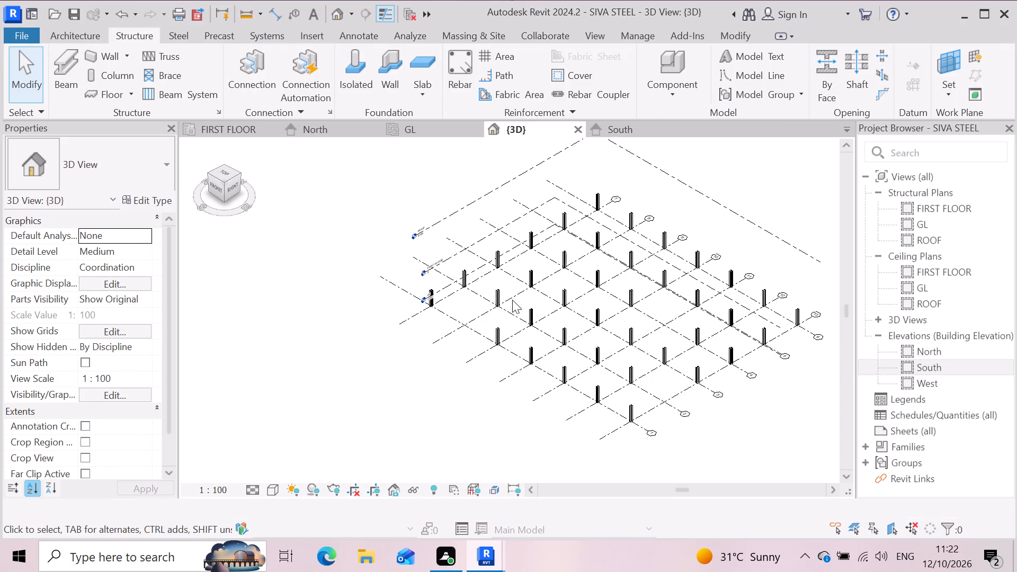
Delete all the remaining 305x305x97UC universal columns across the grid in the default 3D view.
scroll(458, 269, "up", 3)
scroll(429, 302, "up", 6)
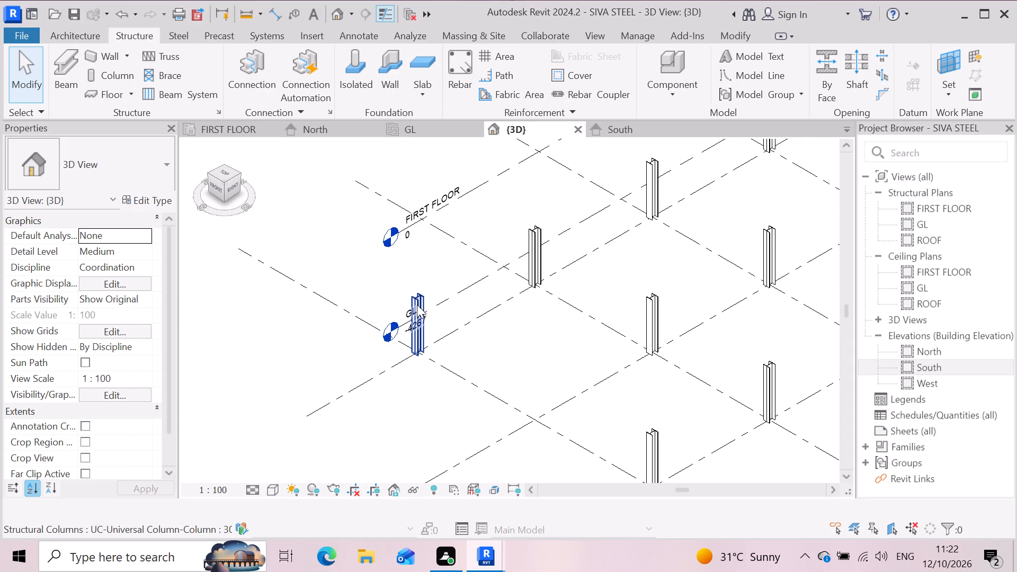
left_click(421, 299)
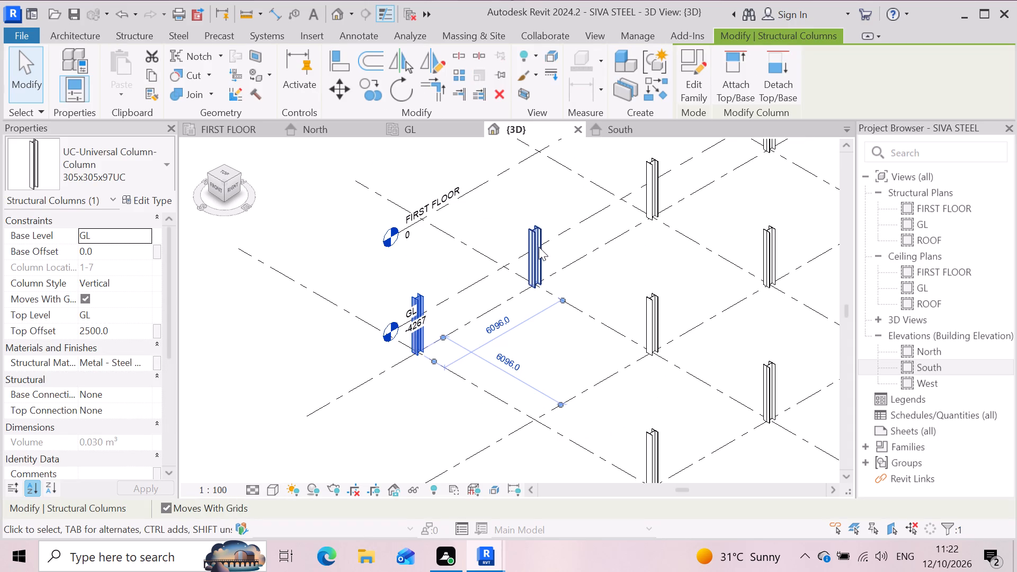
left_click(539, 247)
scroll(474, 301, "down", 3)
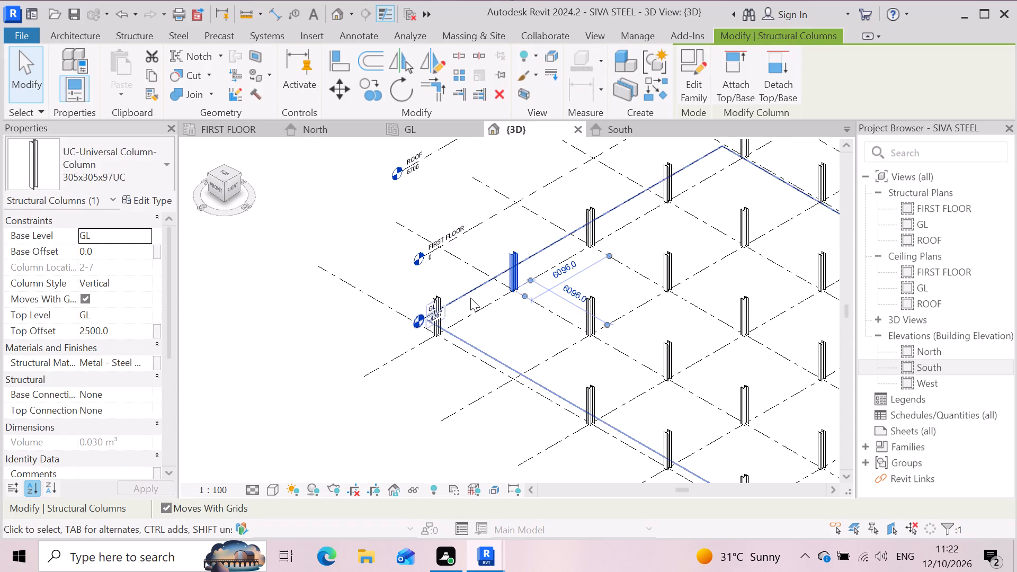
left_click(439, 322, "ctrl")
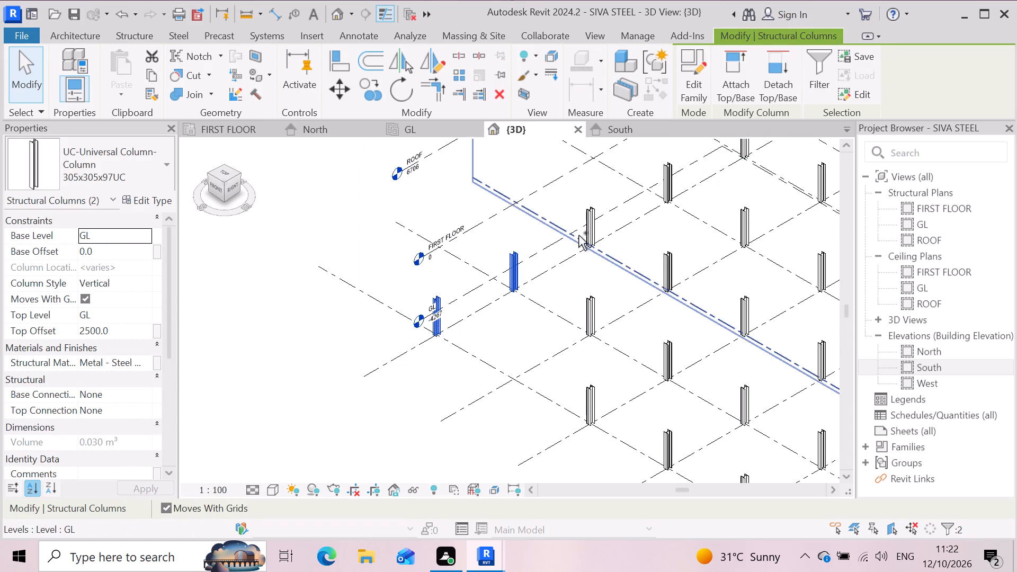
left_click(586, 227, "ctrl")
scroll(507, 318, "down", 4)
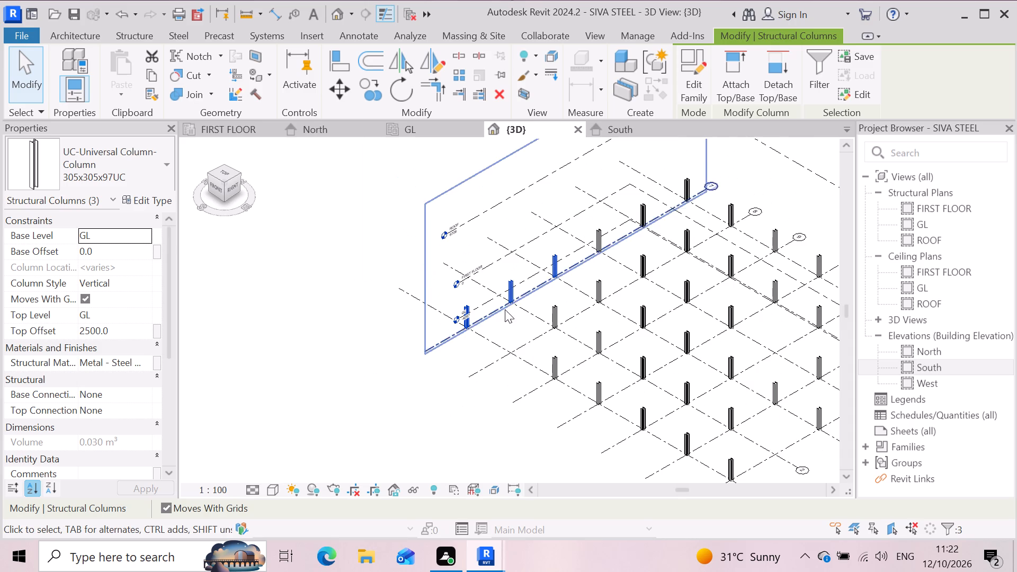
scroll(505, 309, "down", 5)
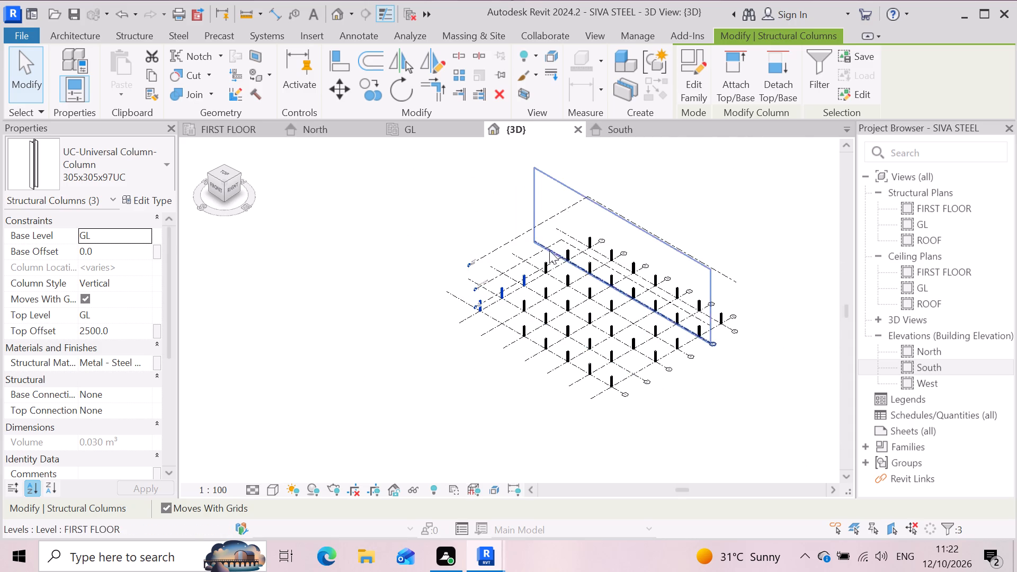
scroll(553, 249, "up", 5)
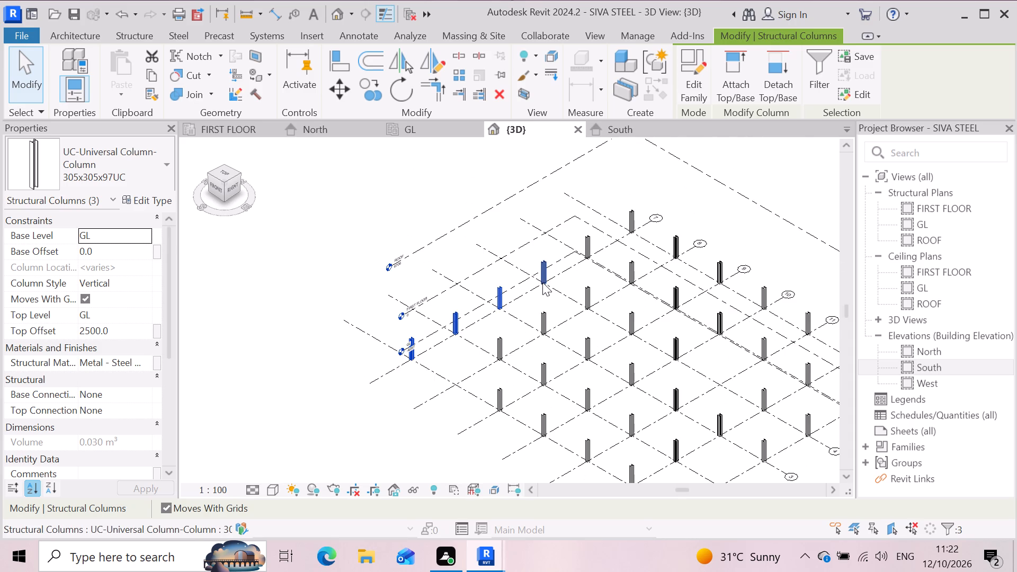
left_click(542, 280, "ctrl")
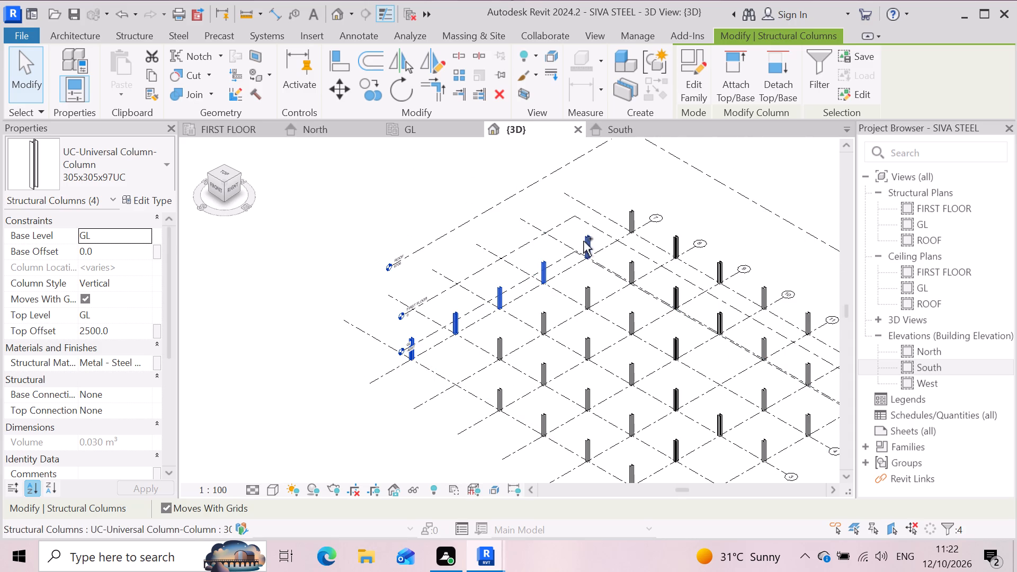
left_click(584, 241, "ctrl")
left_click(629, 221, "ctrl")
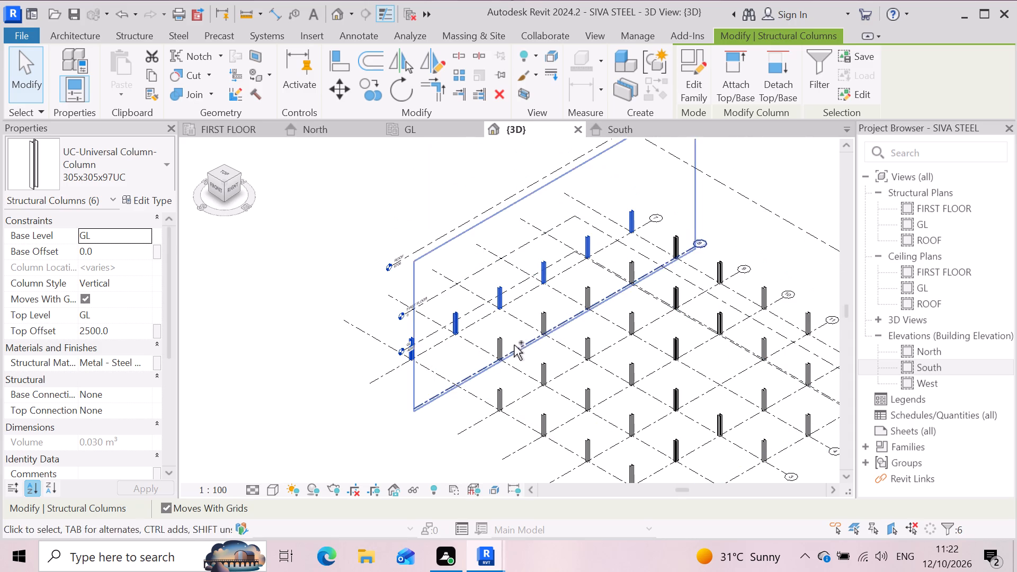
left_click(501, 348, "ctrl")
left_click(542, 320, "ctrl")
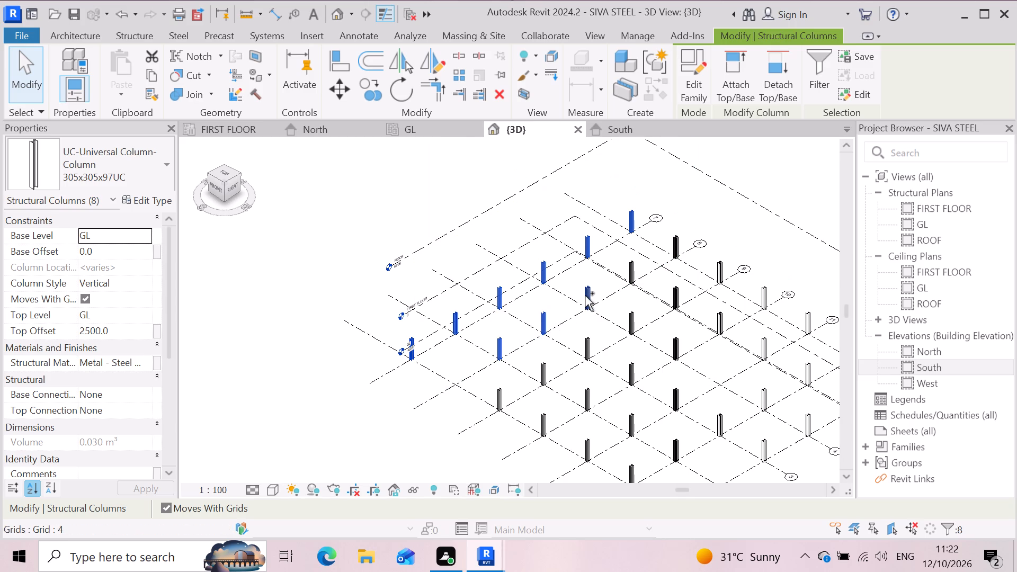
left_click(585, 296, "ctrl")
left_click(628, 270, "ctrl")
left_click(676, 238, "ctrl")
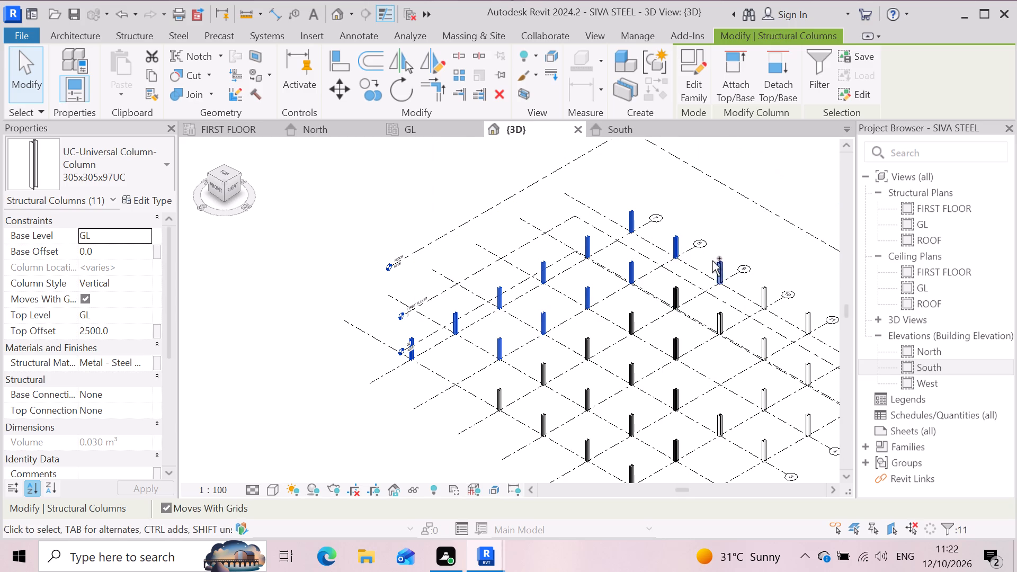
left_click(715, 270, "ctrl")
left_click(675, 302, "ctrl")
left_click(635, 330, "ctrl")
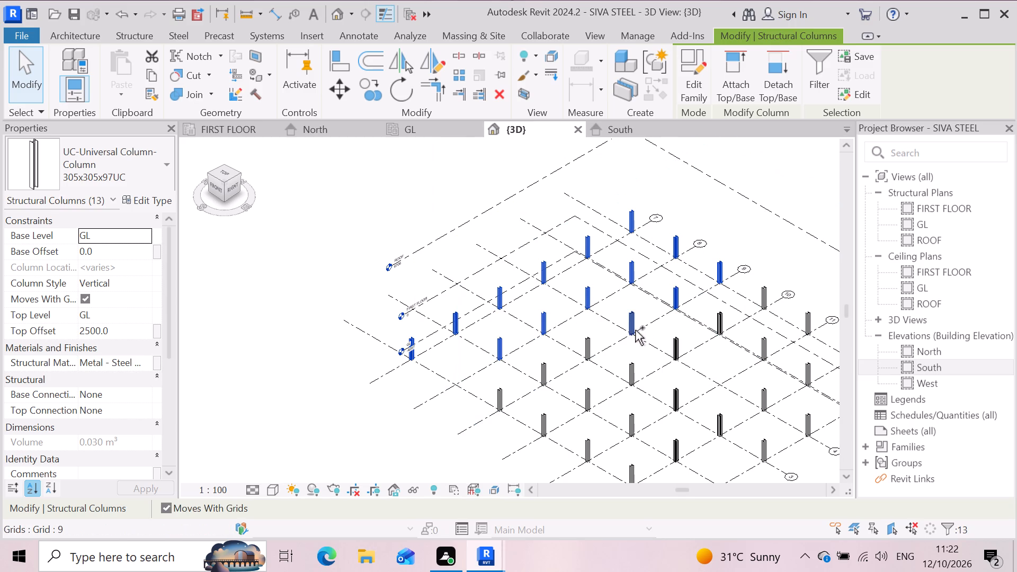
left_click(583, 358, "ctrl")
left_click(545, 379, "ctrl")
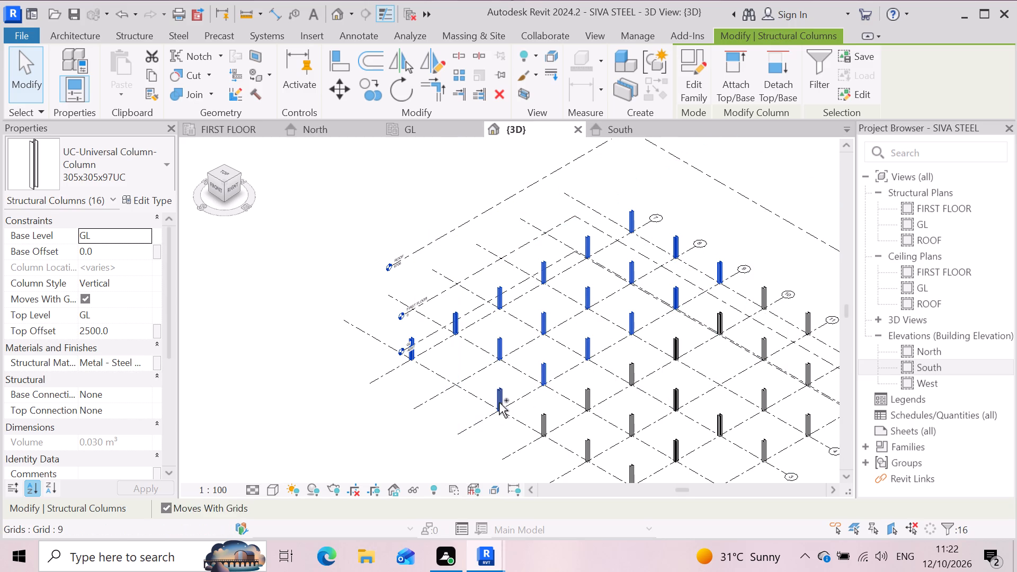
left_click(499, 403, "ctrl")
left_click(544, 428, "ctrl")
left_click(588, 397, "ctrl")
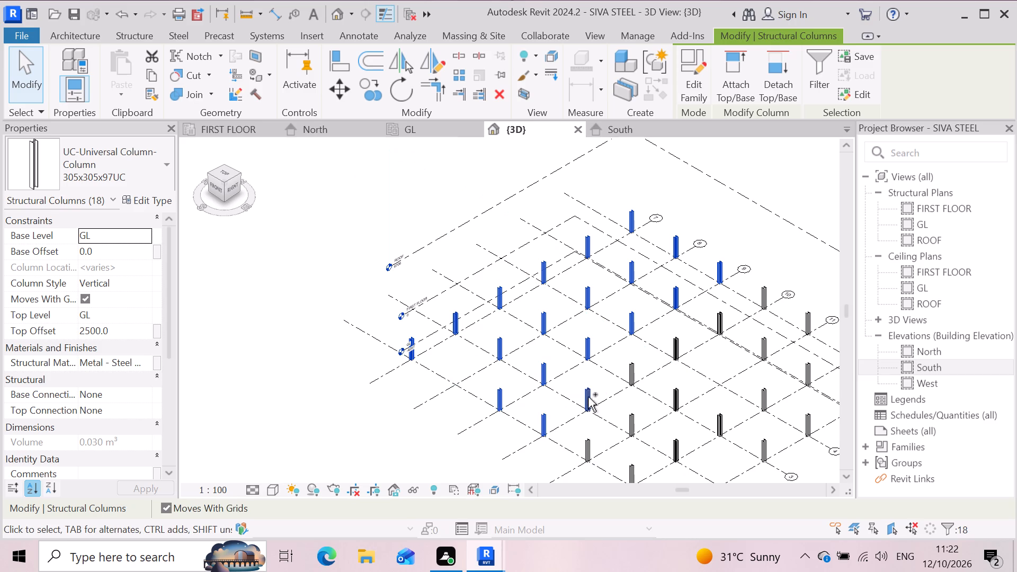
left_click(632, 375, "ctrl")
left_click(674, 345, "ctrl")
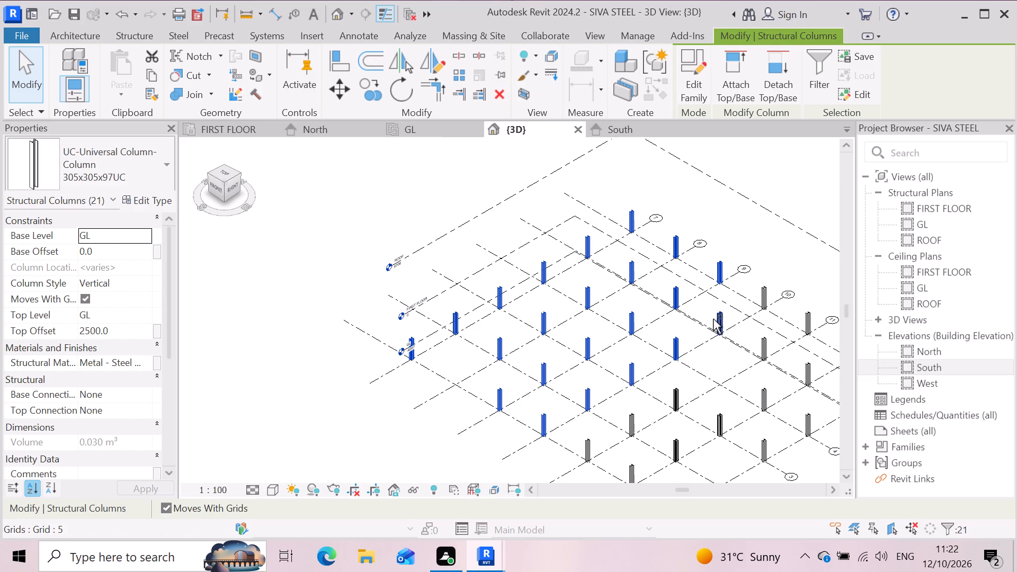
left_click(720, 318, "ctrl")
left_click(761, 289, "ctrl")
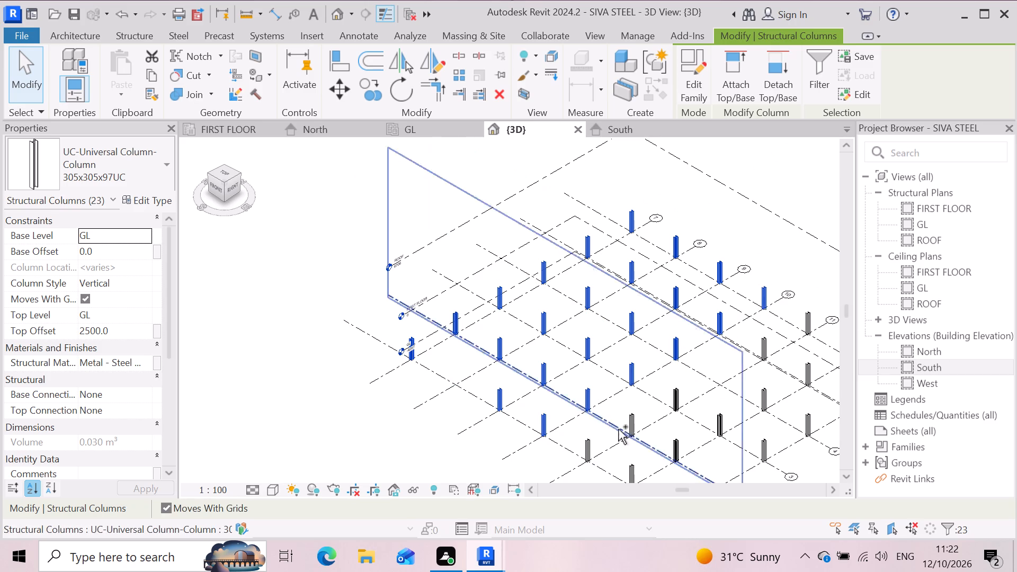
left_click(590, 451, "ctrl")
left_click(635, 427, "ctrl")
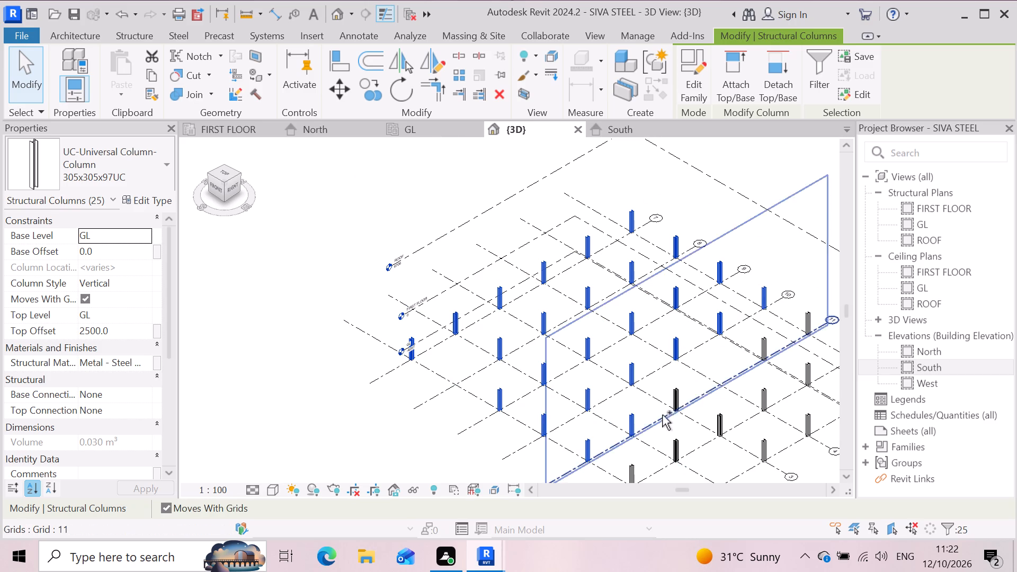
left_click(675, 401, "ctrl")
scroll(531, 364, "down", 3)
scroll(702, 418, "up", 2)
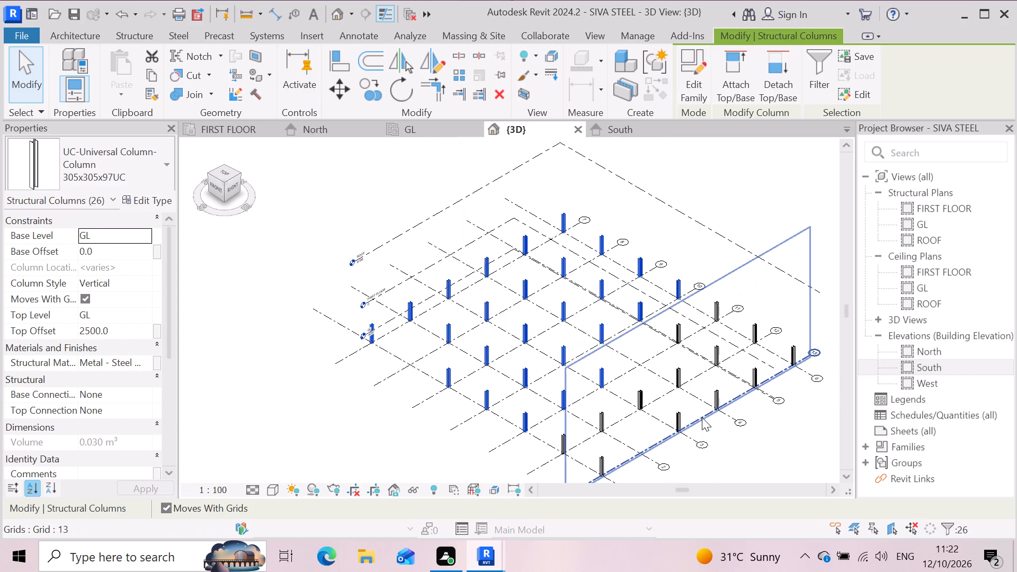
left_click(676, 333, "ctrl")
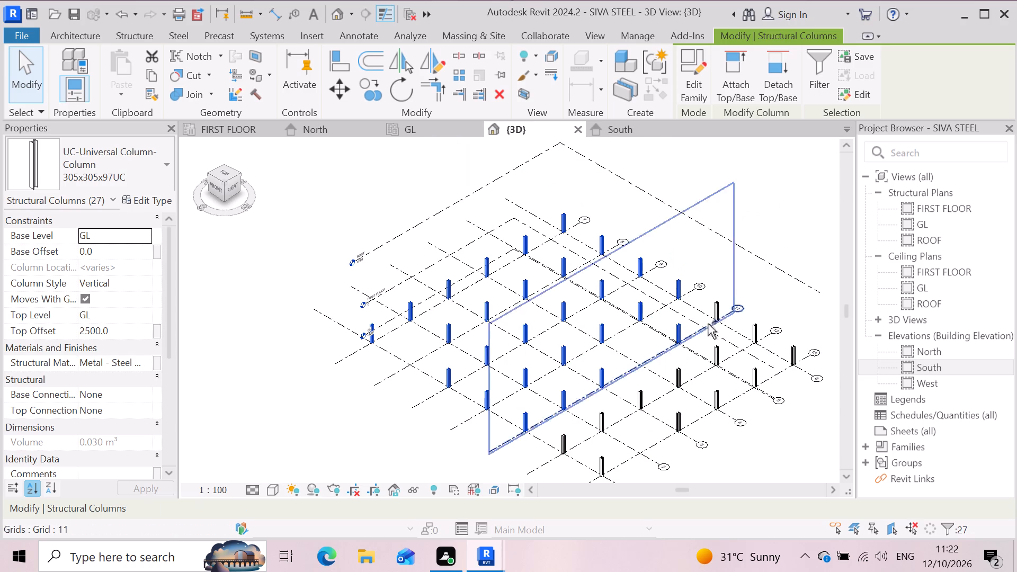
left_click(716, 307, "ctrl")
left_click(717, 359, "ctrl")
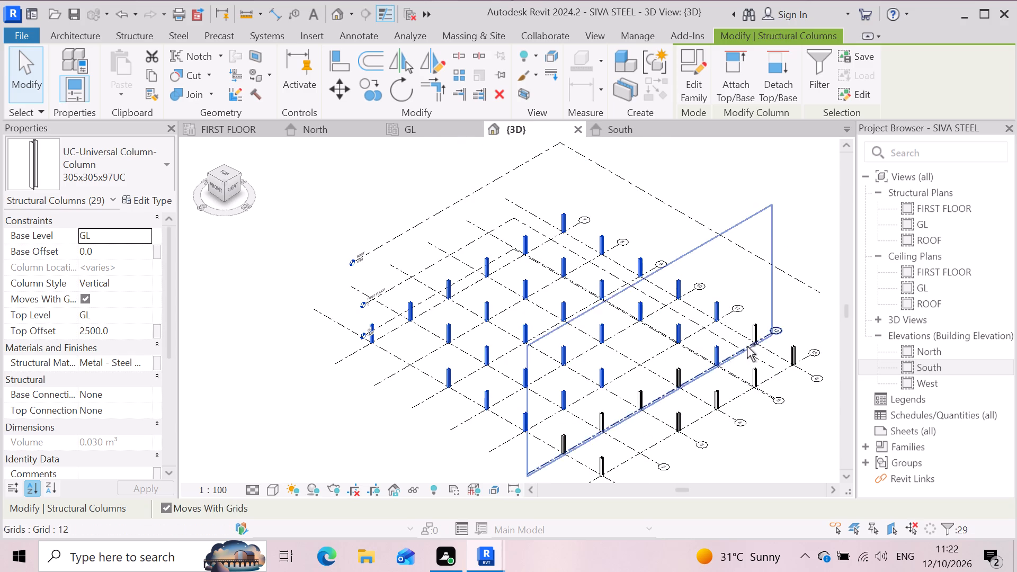
left_click(752, 333, "ctrl")
left_click(793, 352, "ctrl")
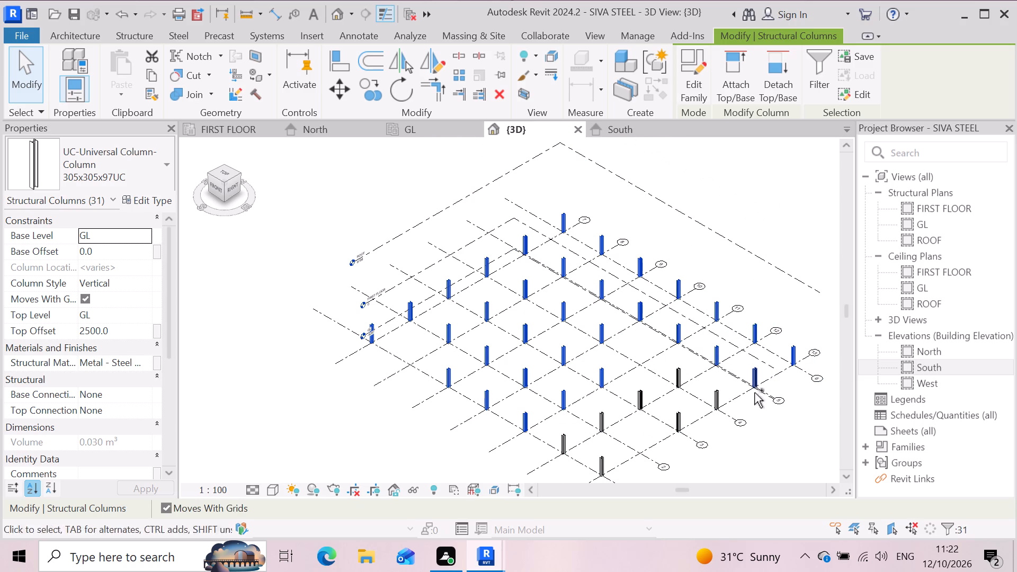
left_click(757, 384, "ctrl")
left_click(717, 407, "ctrl")
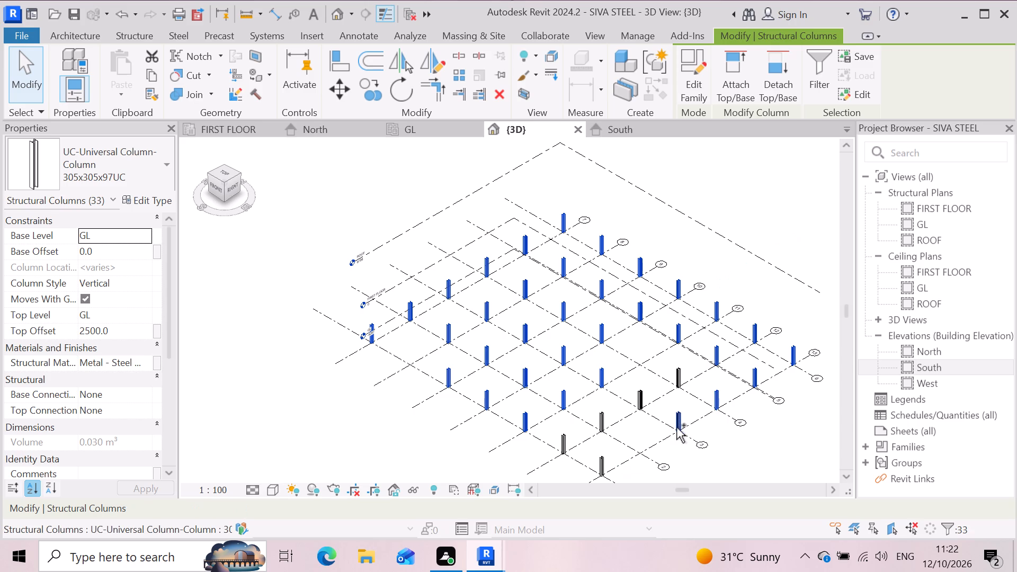
left_click(677, 427, "ctrl")
left_click(606, 463, "ctrl")
left_click(559, 444, "ctrl")
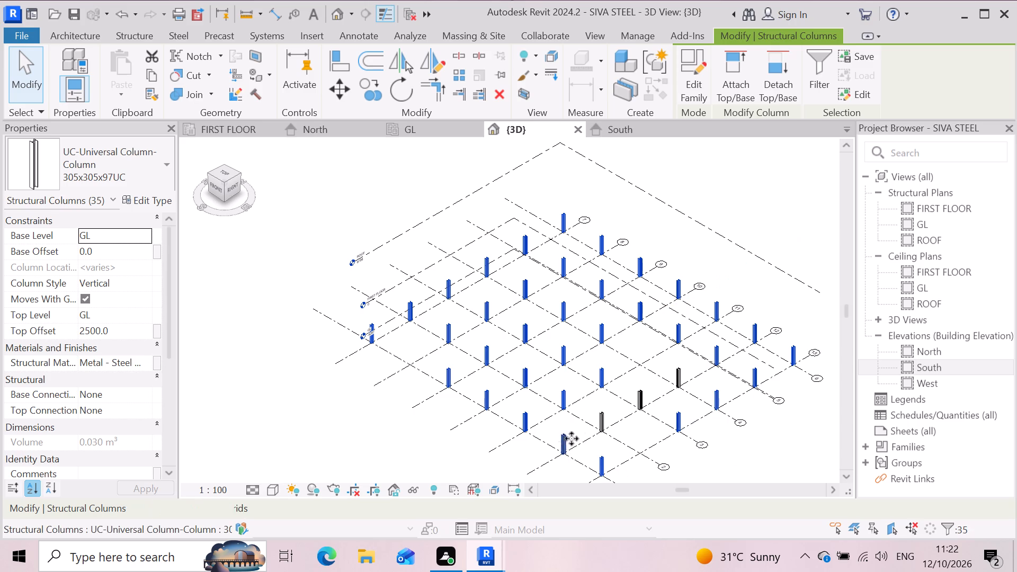
left_click(609, 425, "ctrl")
left_click(637, 403, "ctrl")
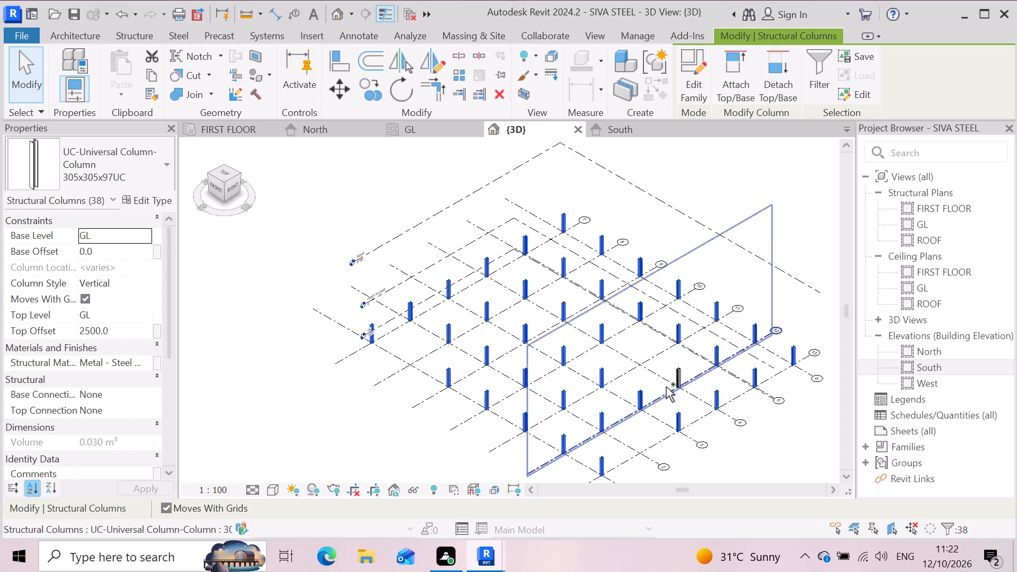
left_click(680, 374, "ctrl")
key("Delete")
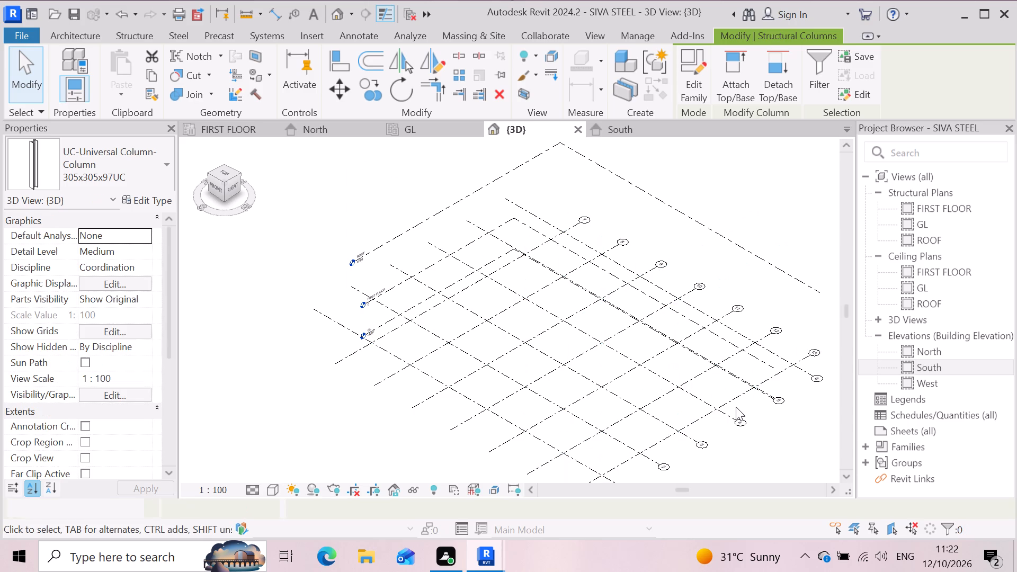
Examine the grid lines and the GL, FIRST FLOOR and ROOF levels in the default 3D view.
scroll(644, 334, "up", 2)
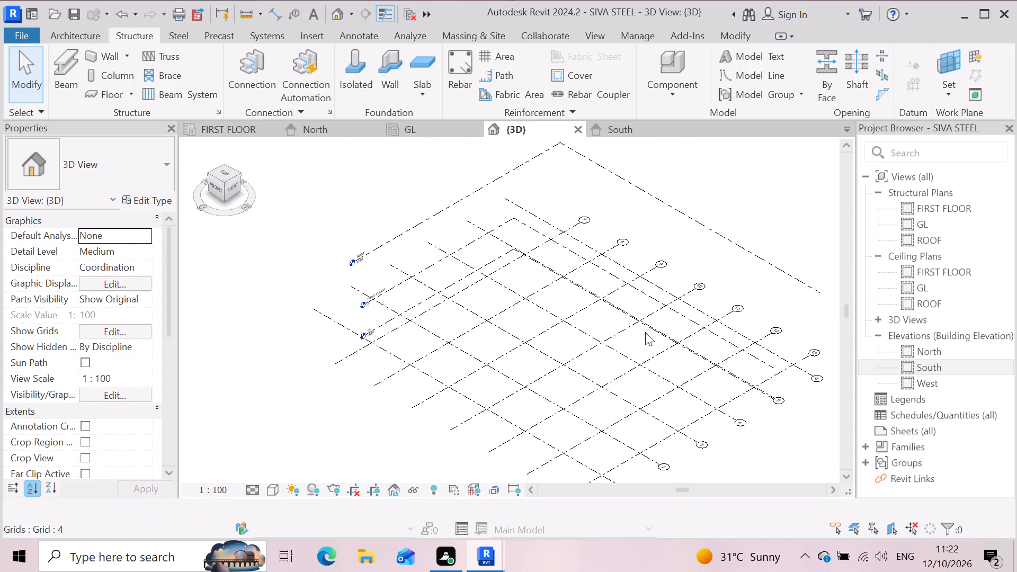
scroll(645, 332, "up", 1)
scroll(612, 337, "down", 3)
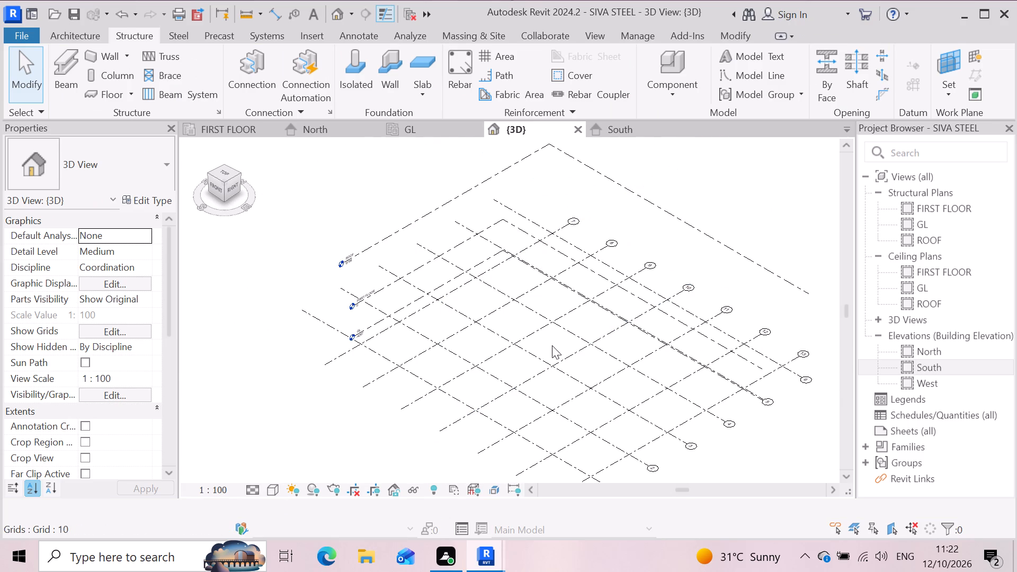
scroll(478, 356, "up", 3)
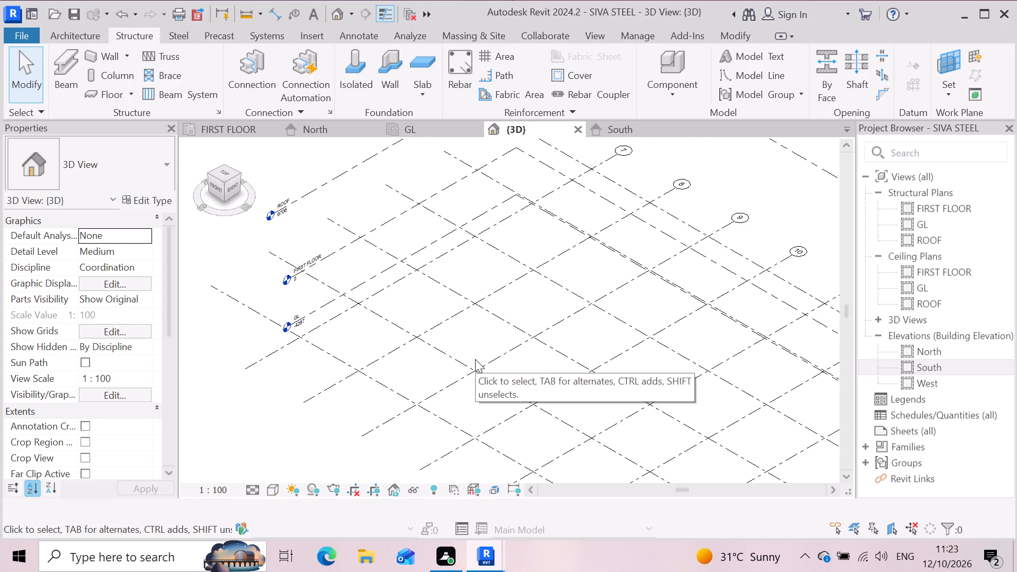
scroll(503, 321, "down", 3)
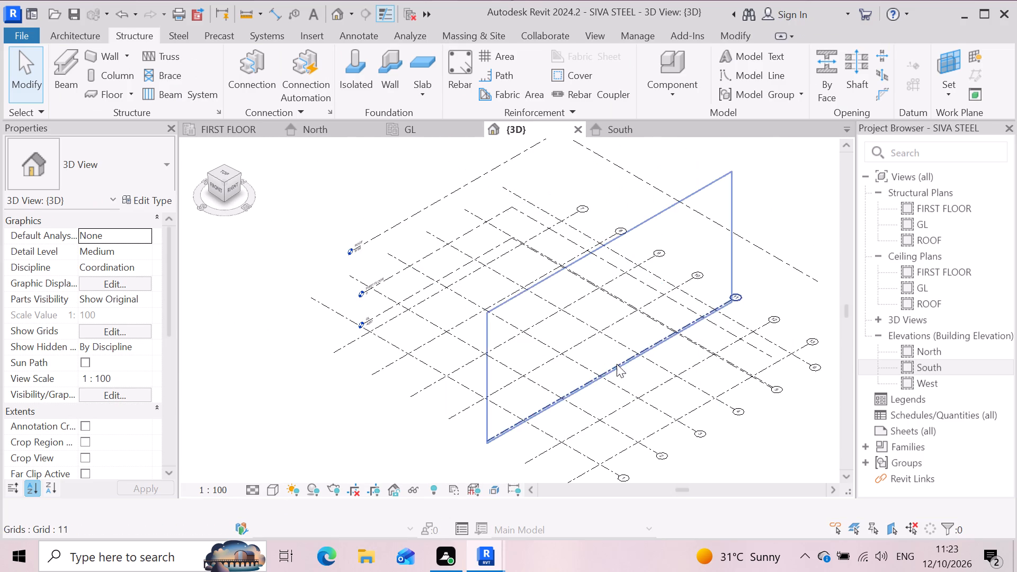
scroll(692, 373, "up", 2)
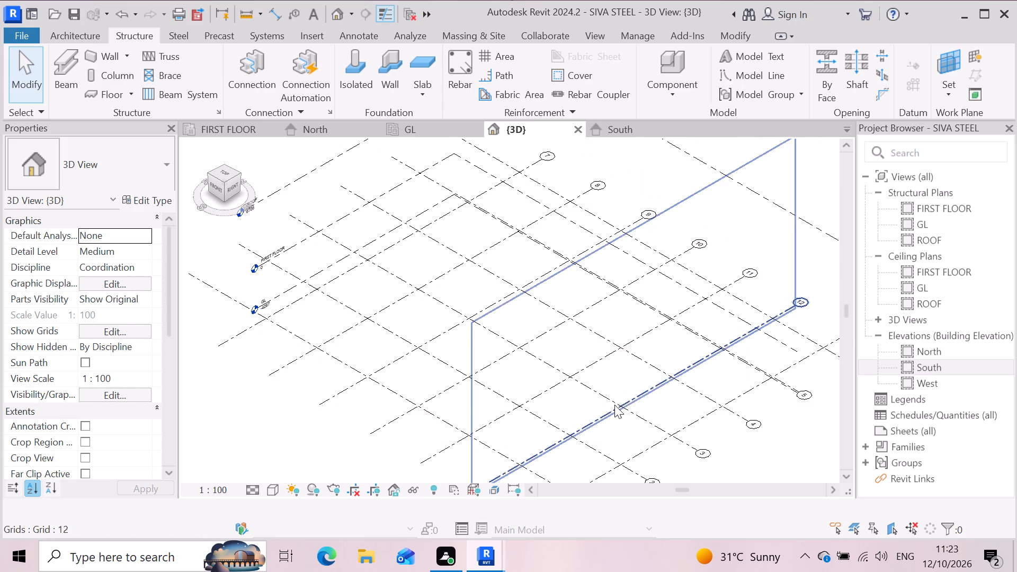
scroll(543, 360, "down", 2)
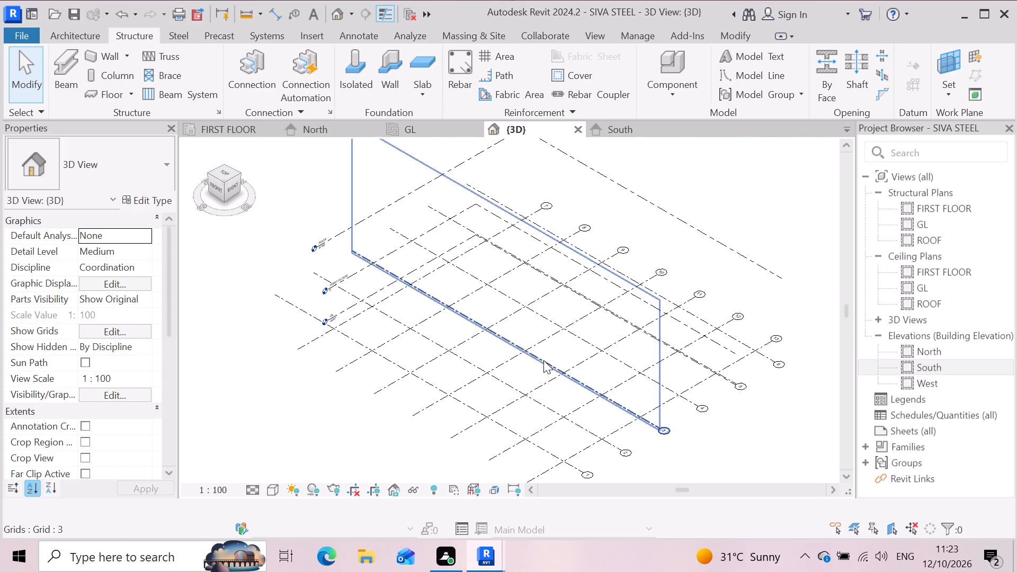
scroll(518, 377, "down", 2)
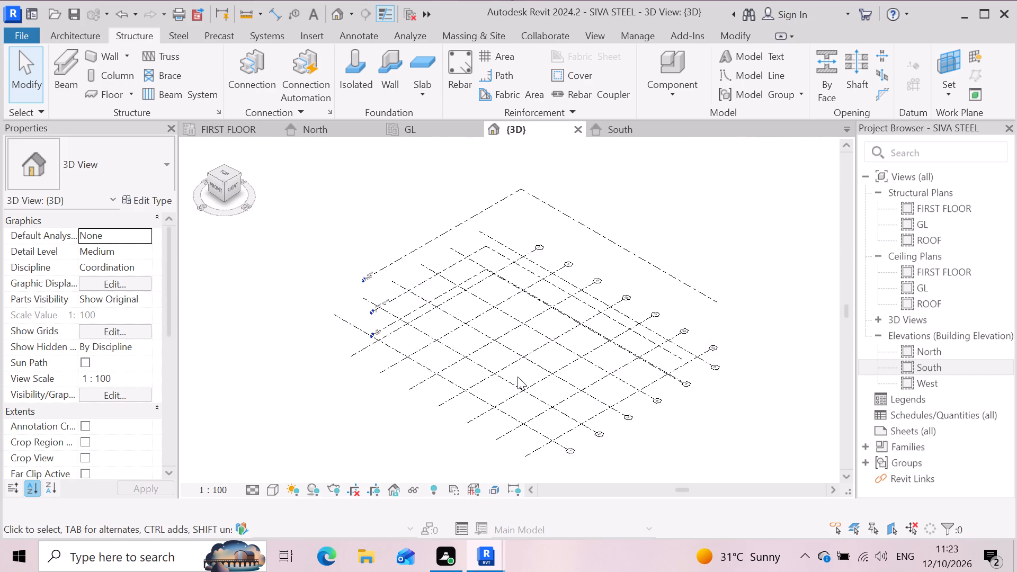
scroll(518, 377, "down", 1)
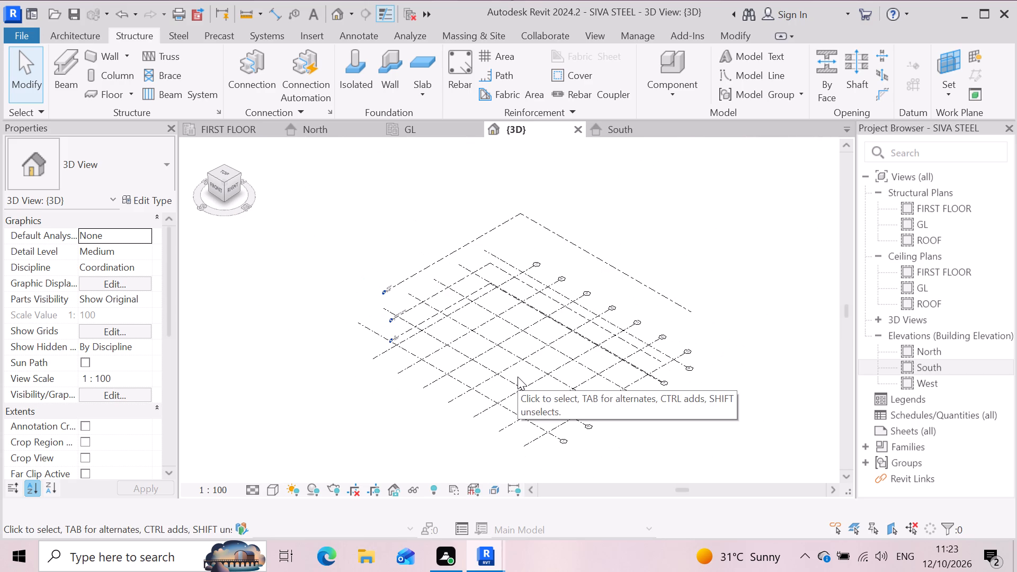
scroll(526, 296, "up", 7)
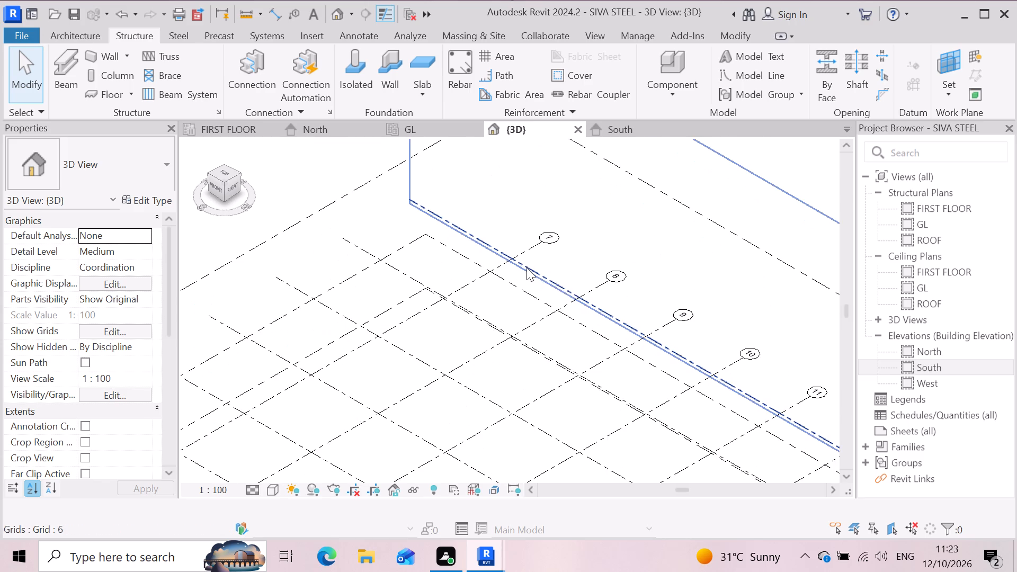
scroll(523, 269, "up", 3)
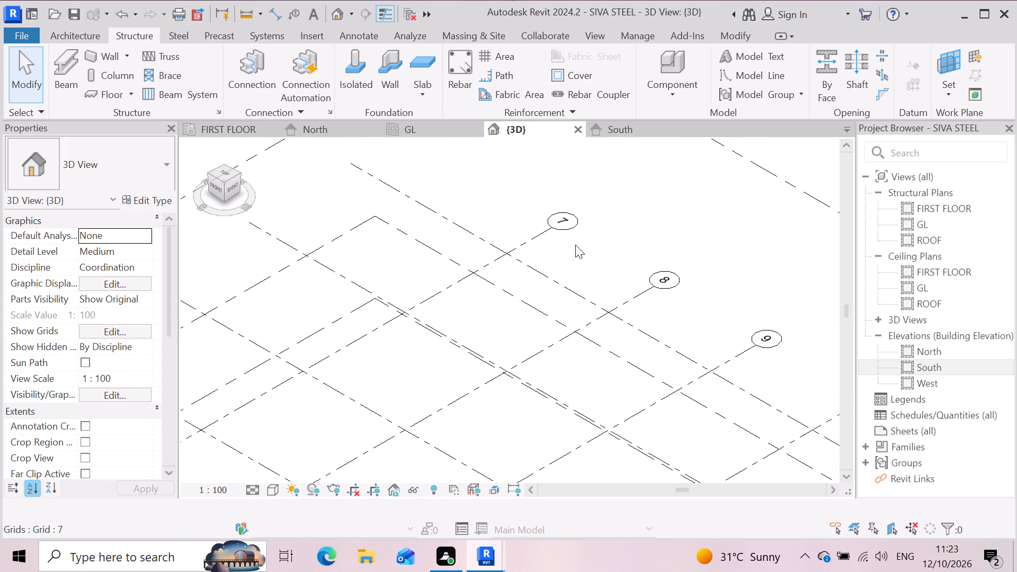
Check the grid lines and levels in the default 3D view for any leftover structural elements.
left_click(563, 232)
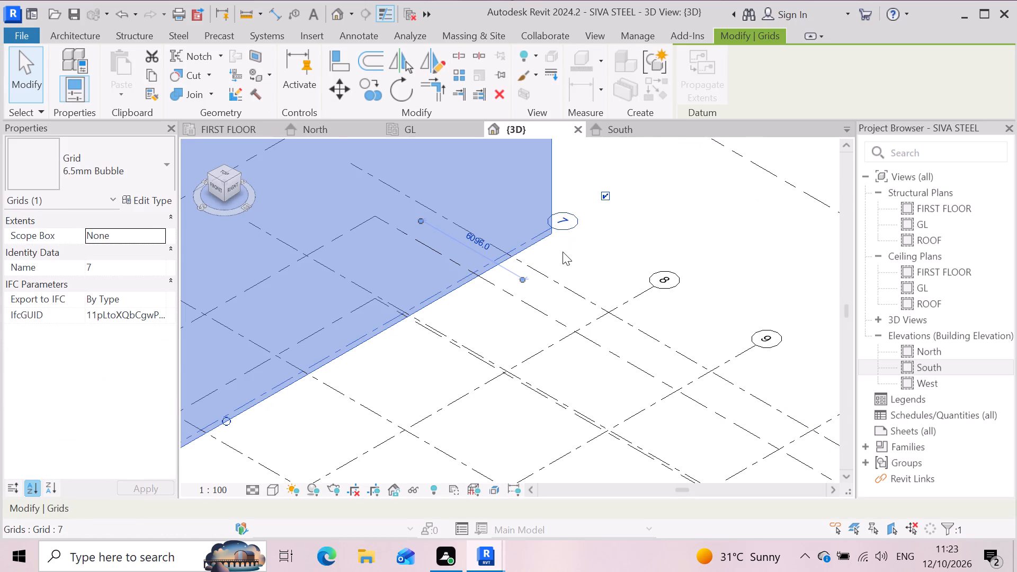
scroll(558, 254, "down", 7)
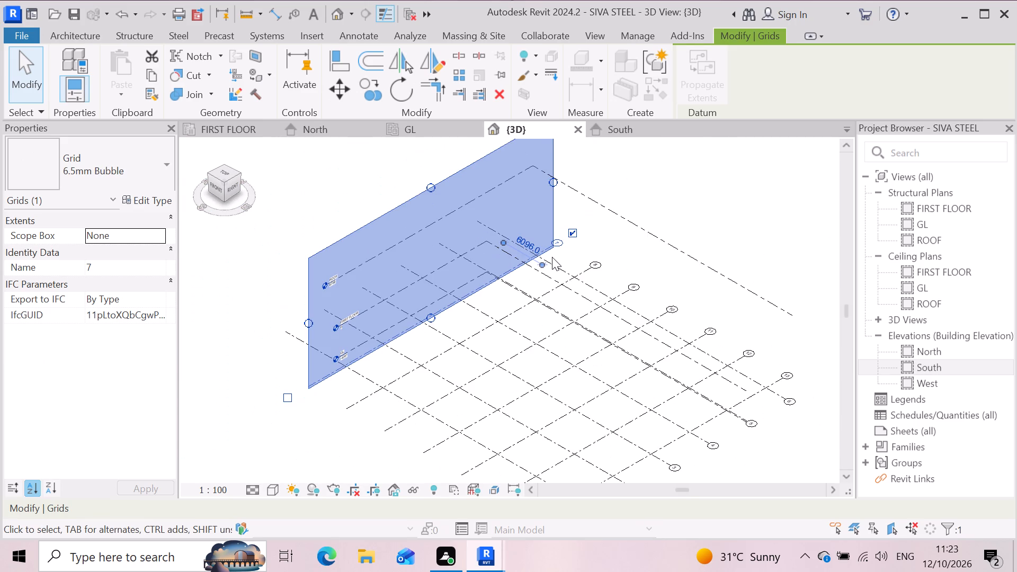
key("Escape")
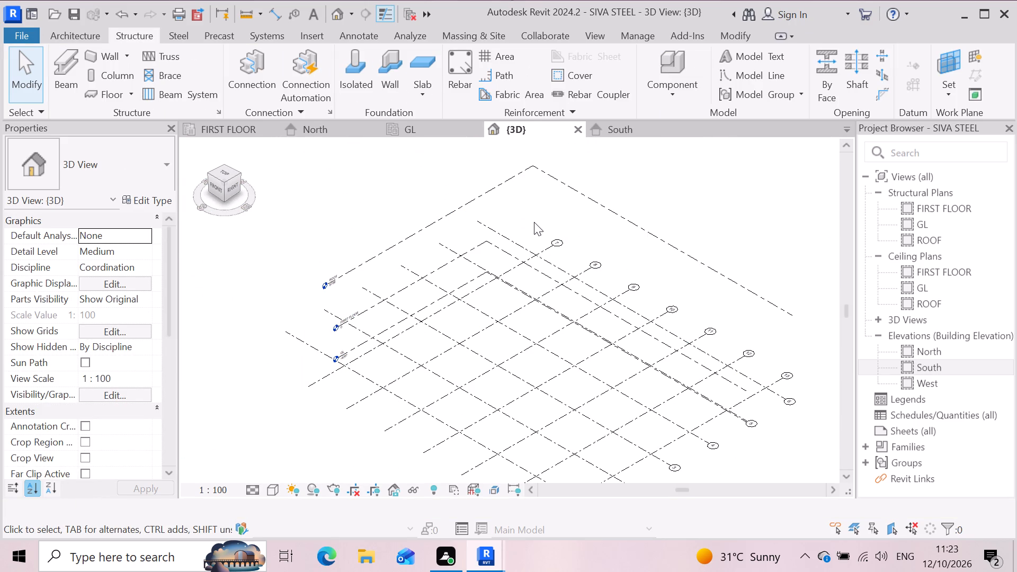
left_click_drag(537, 218, 697, 379)
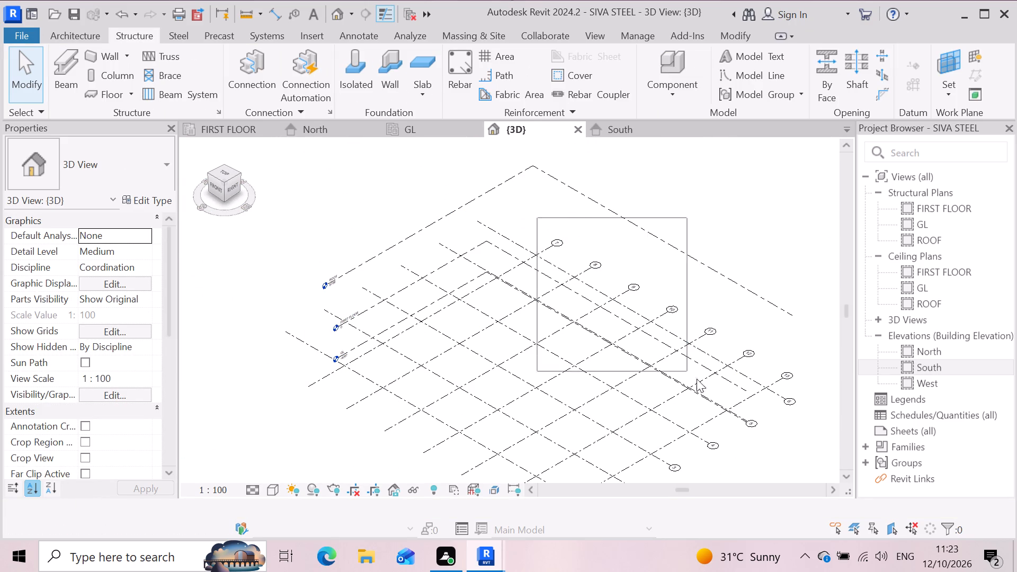
left_click_drag(697, 379, 814, 386)
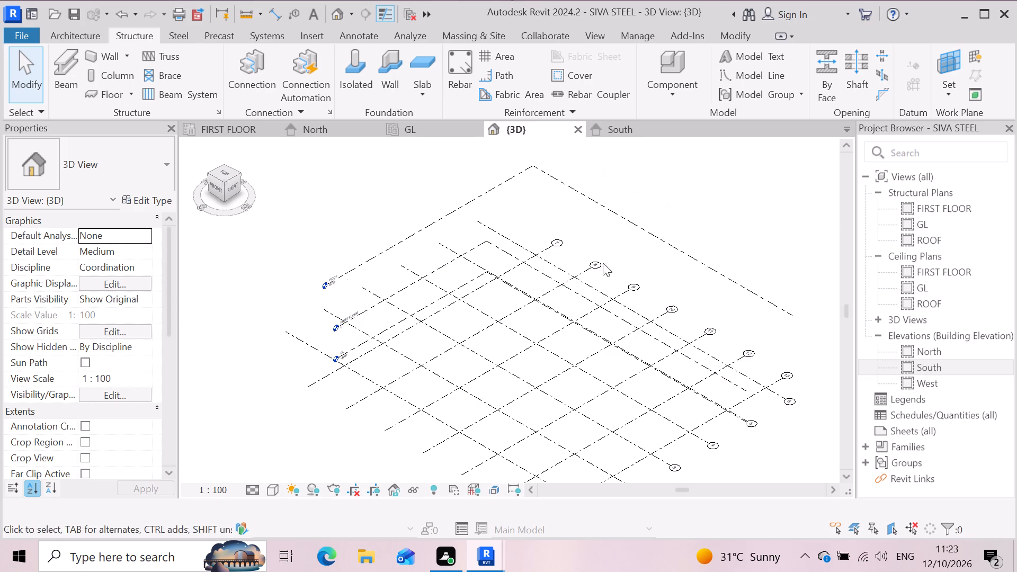
left_click_drag(544, 215, 739, 352)
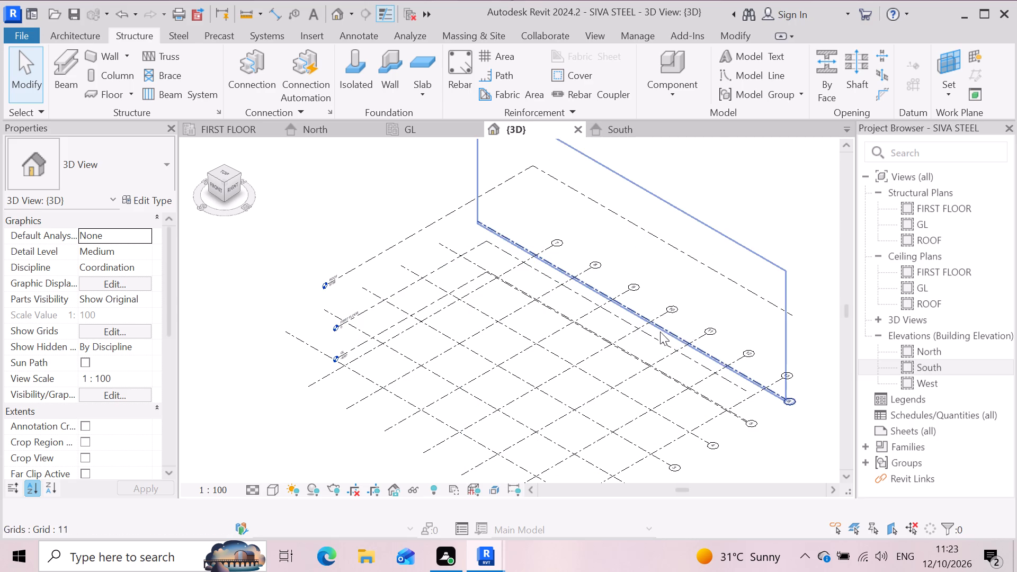
key("Escape")
scroll(480, 301, "up", 3)
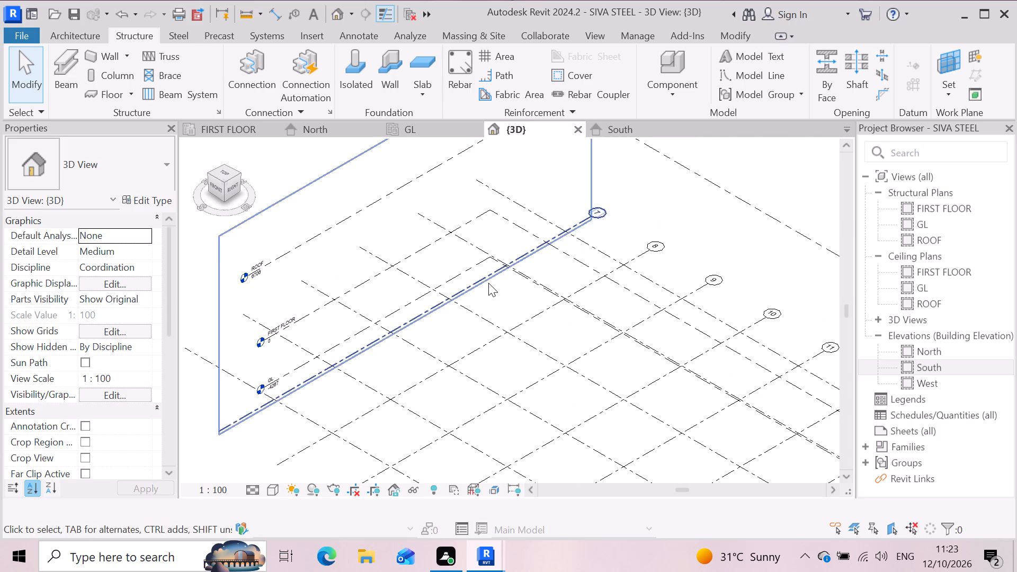
scroll(488, 283, "up", 4)
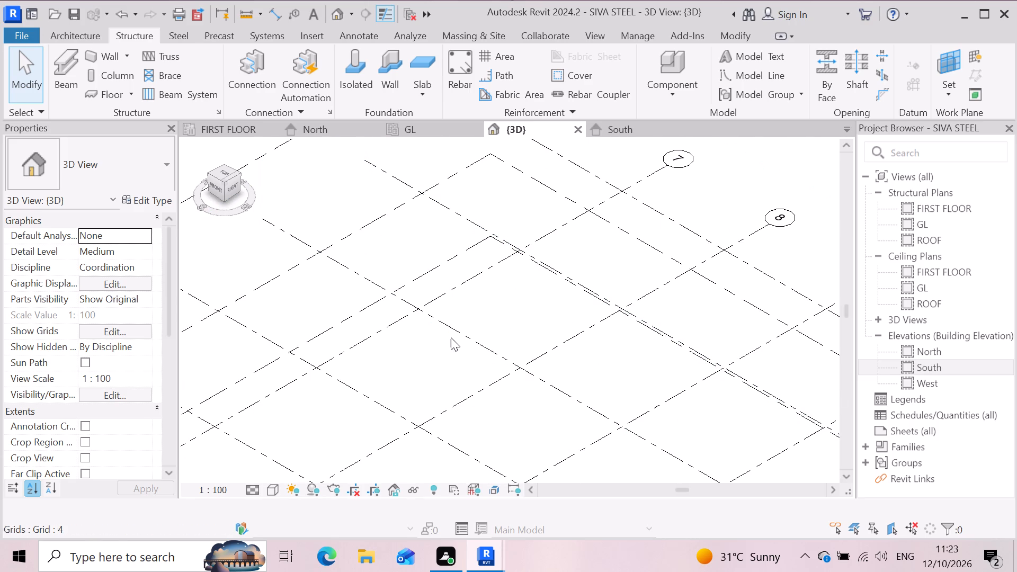
scroll(502, 284, "down", 5)
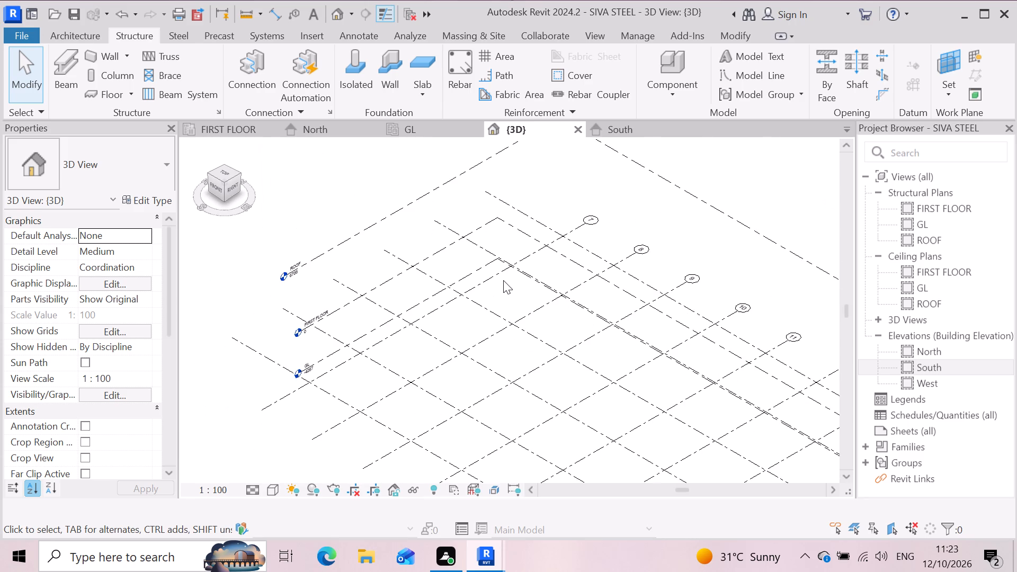
scroll(531, 280, "up", 3)
scroll(580, 233, "down", 3)
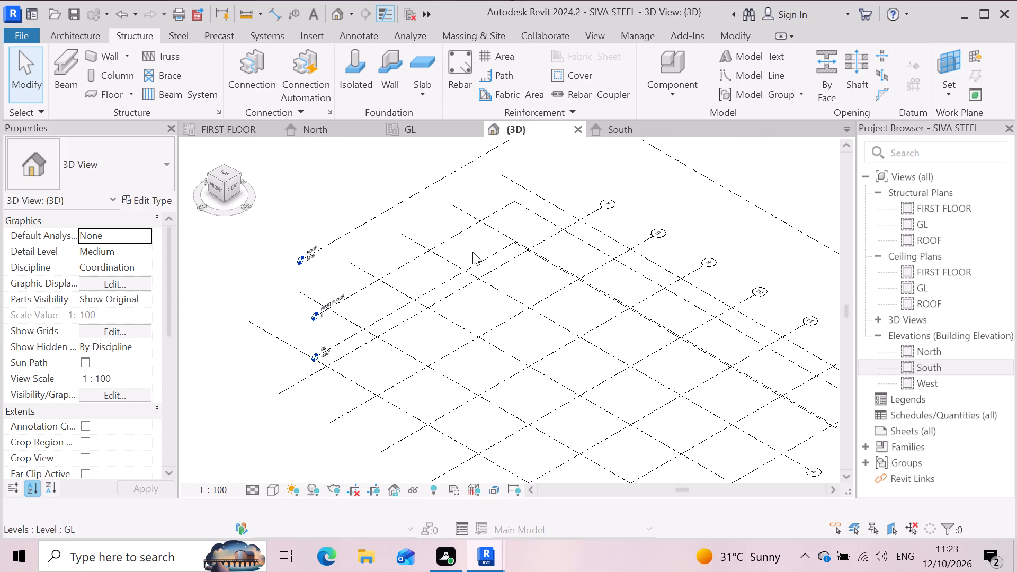
scroll(472, 248, "down", 2)
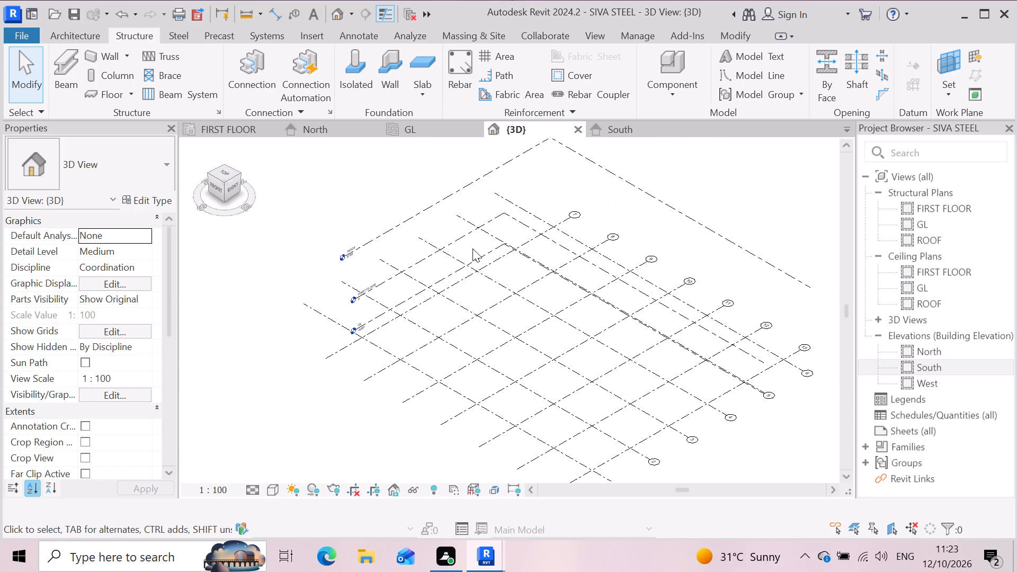
scroll(472, 248, "down", 3)
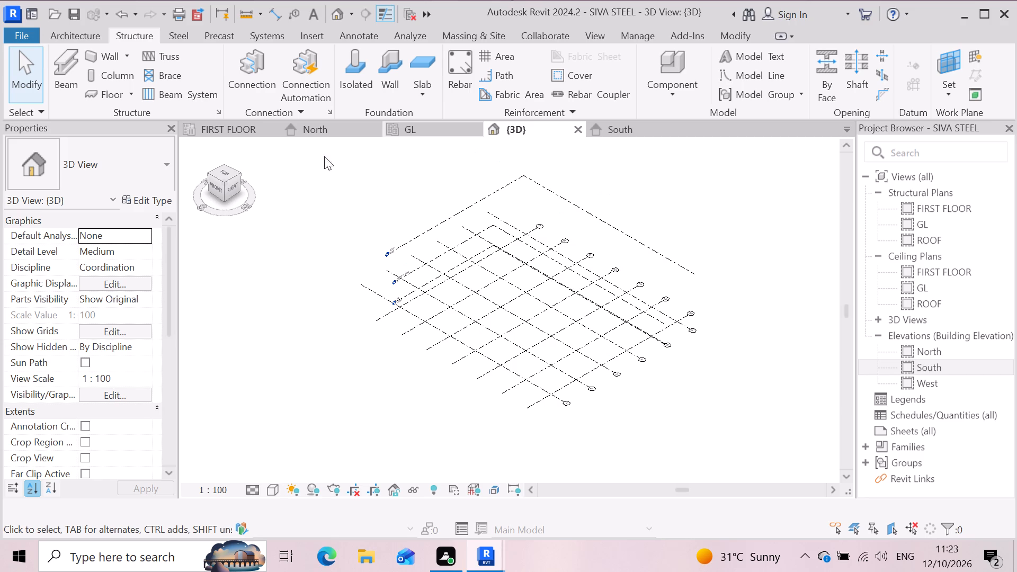
Open the GL reflected ceiling plan showing the whole grid.
left_click(421, 129)
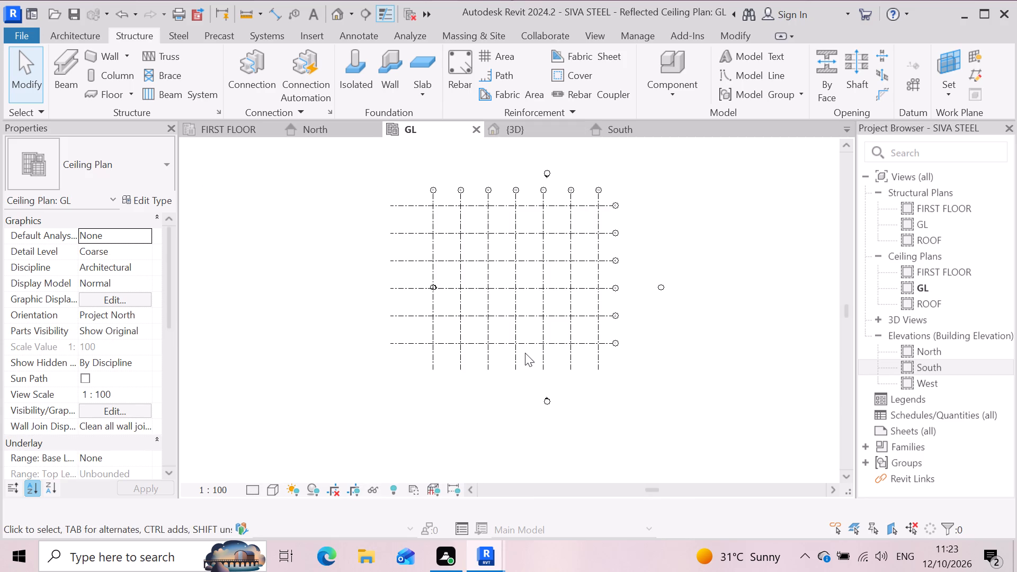
scroll(525, 353, "down", 3)
scroll(490, 311, "up", 2)
scroll(224, 163, "up", 2)
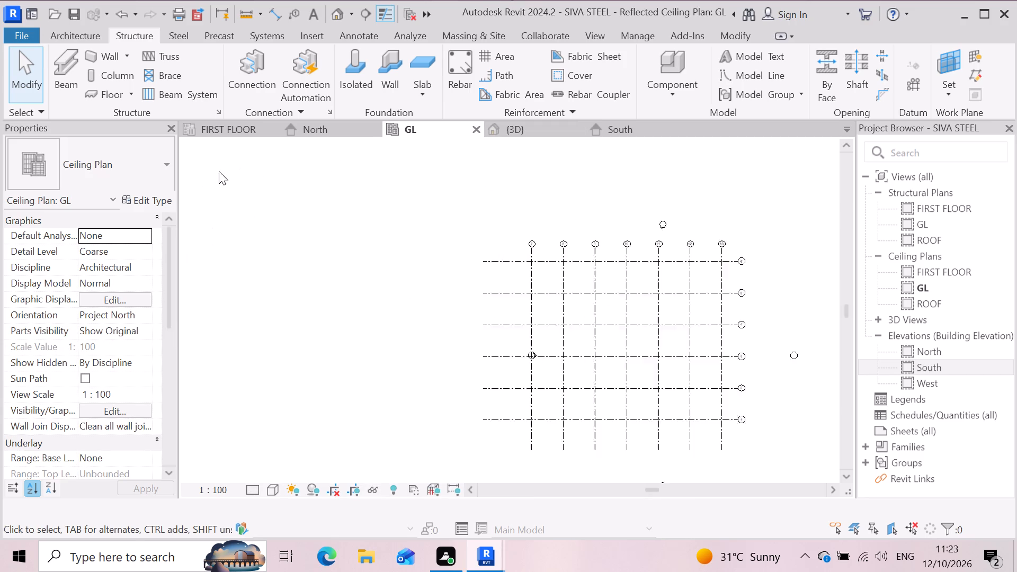
scroll(219, 171, "up", 1)
scroll(324, 235, "down", 3)
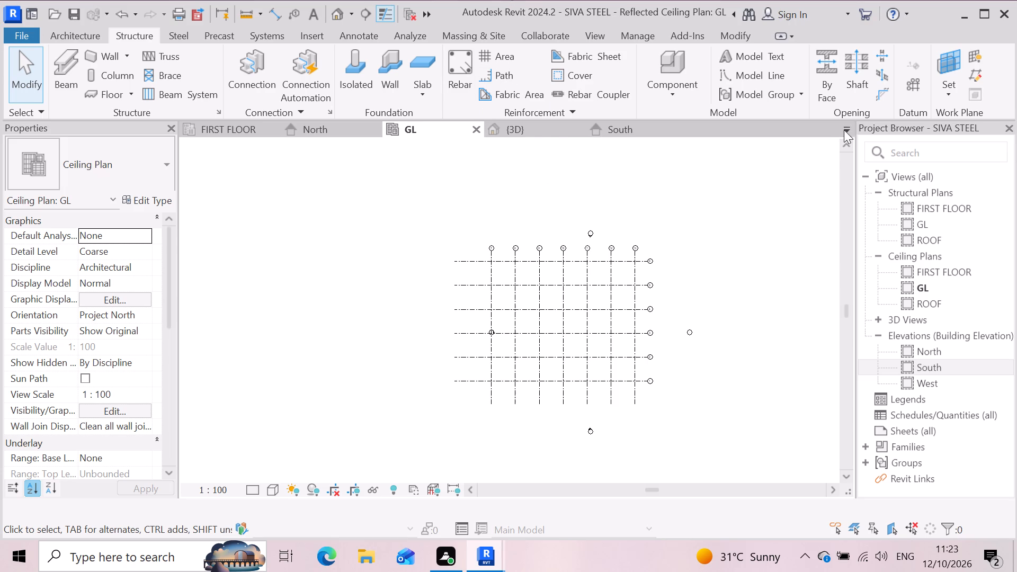
double_click(753, 78)
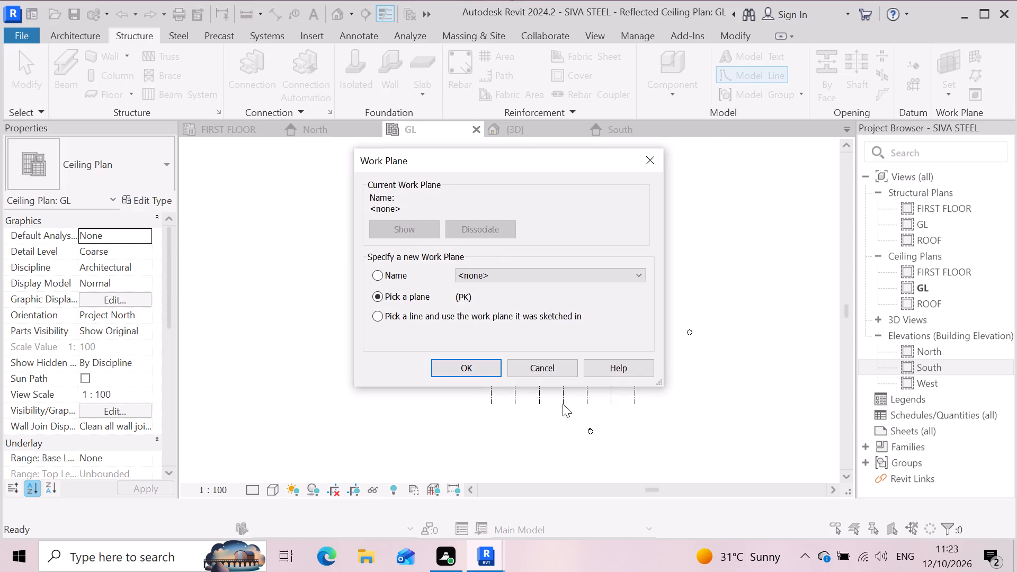
left_click(661, 162)
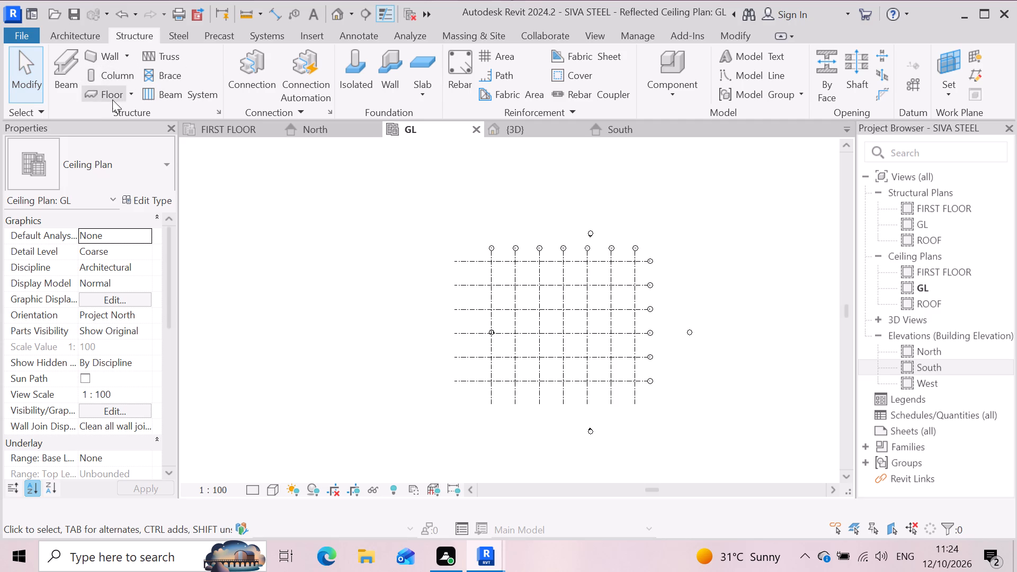
Place an M_Footing-Rectangular 2200 x 2000 x 650mm 2 isolated foundation at the intersection of grids 7 and 6 on level GL.
left_click(356, 79)
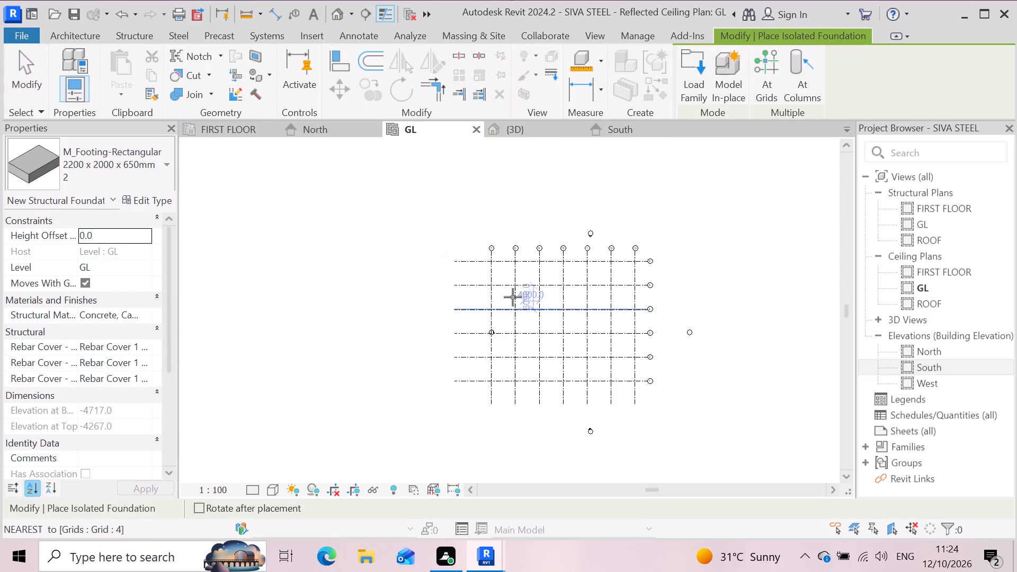
scroll(473, 275, "up", 3)
scroll(512, 257, "up", 3)
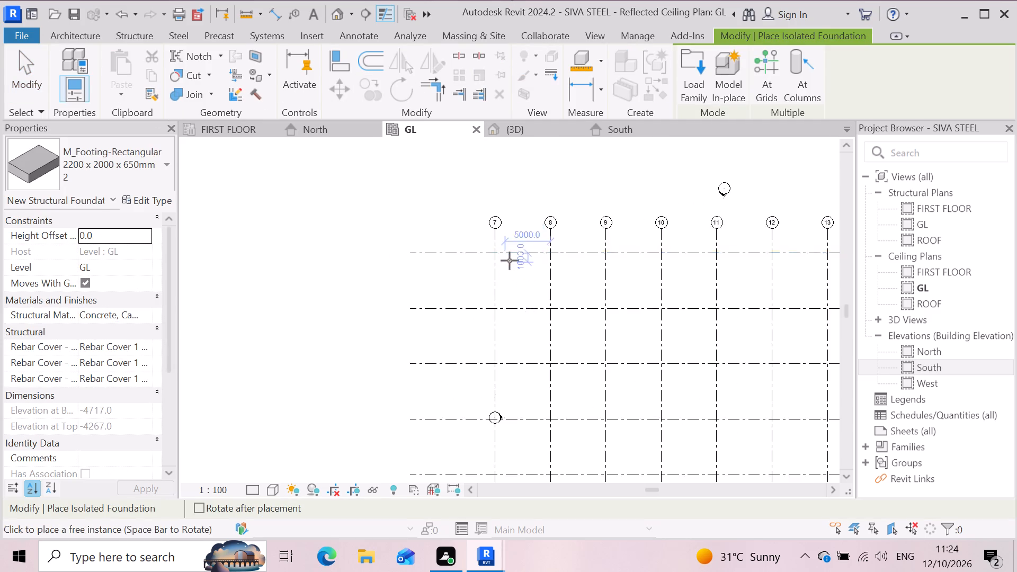
scroll(510, 261, "up", 4)
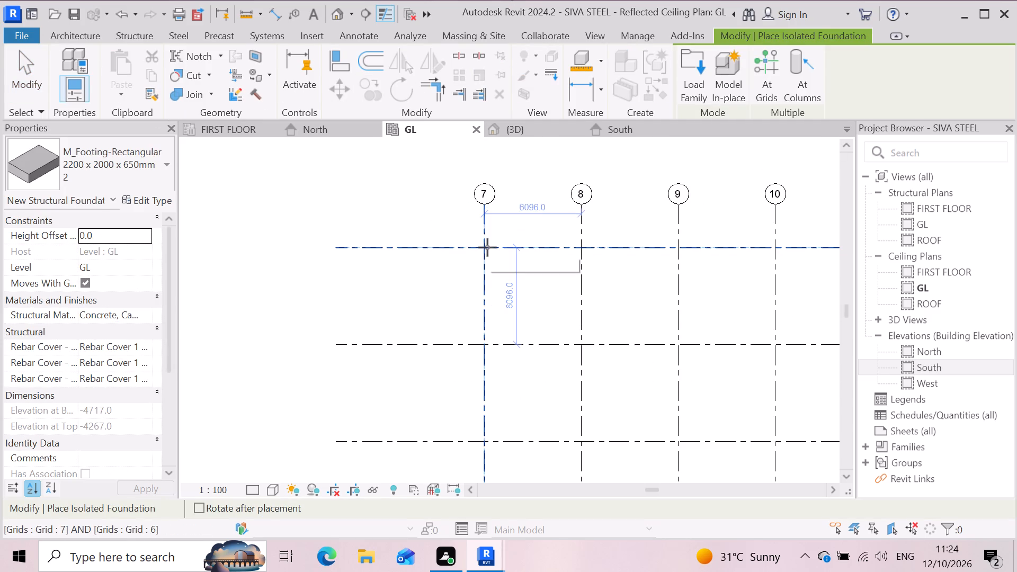
scroll(487, 251, "up", 5)
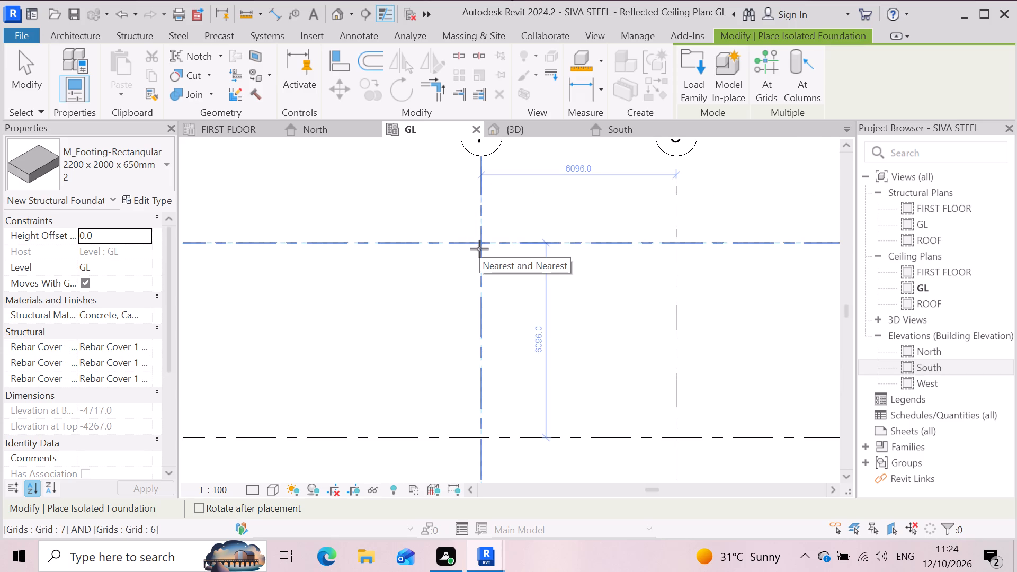
left_click(479, 249)
scroll(478, 249, "down", 3)
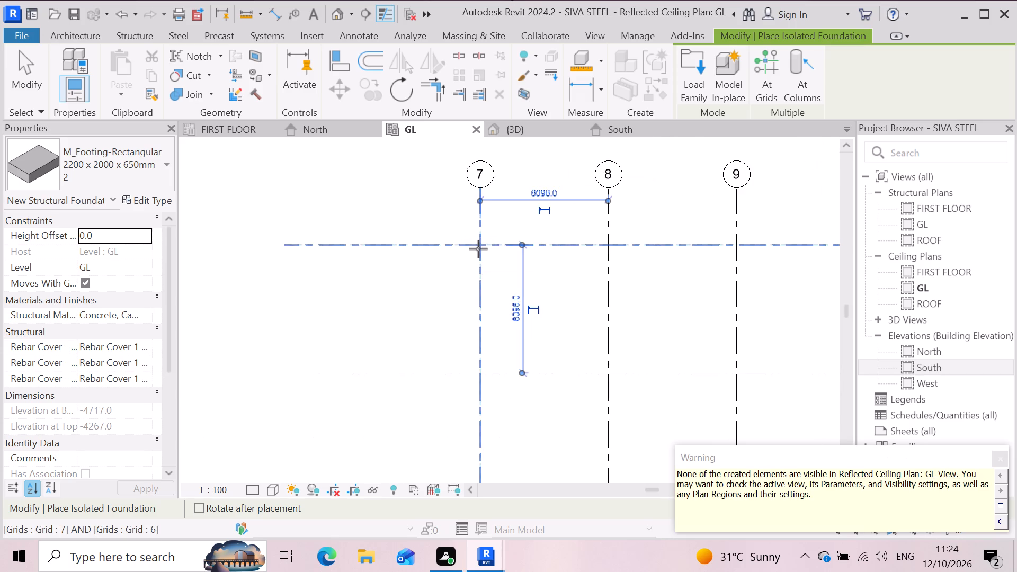
scroll(478, 249, "down", 3)
left_click(531, 294)
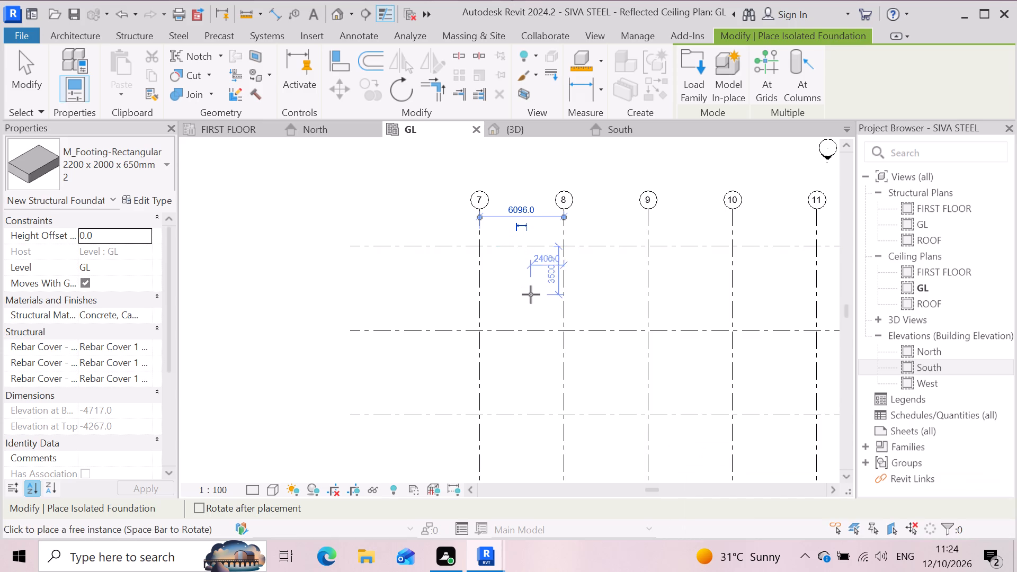
key("Escape")
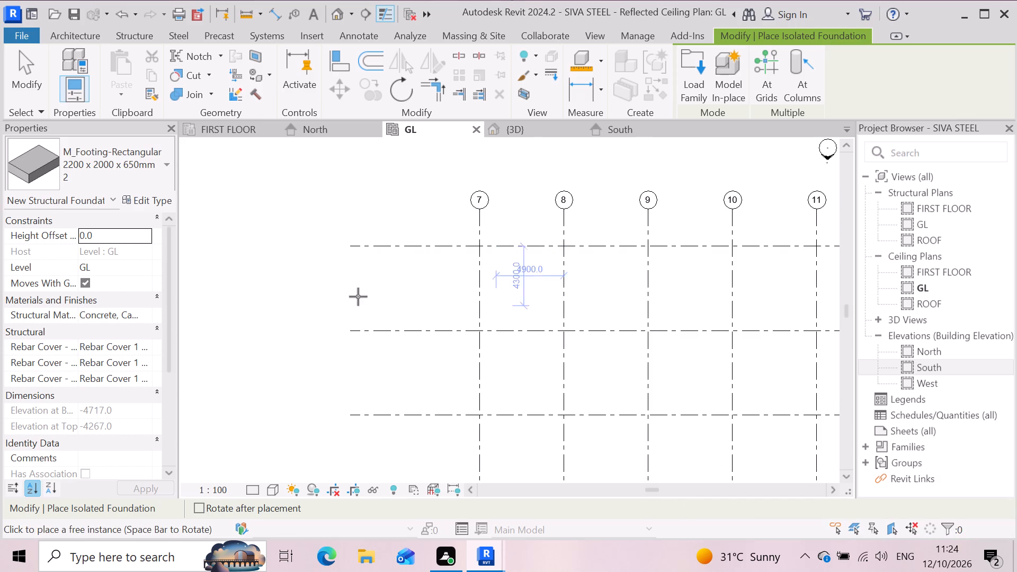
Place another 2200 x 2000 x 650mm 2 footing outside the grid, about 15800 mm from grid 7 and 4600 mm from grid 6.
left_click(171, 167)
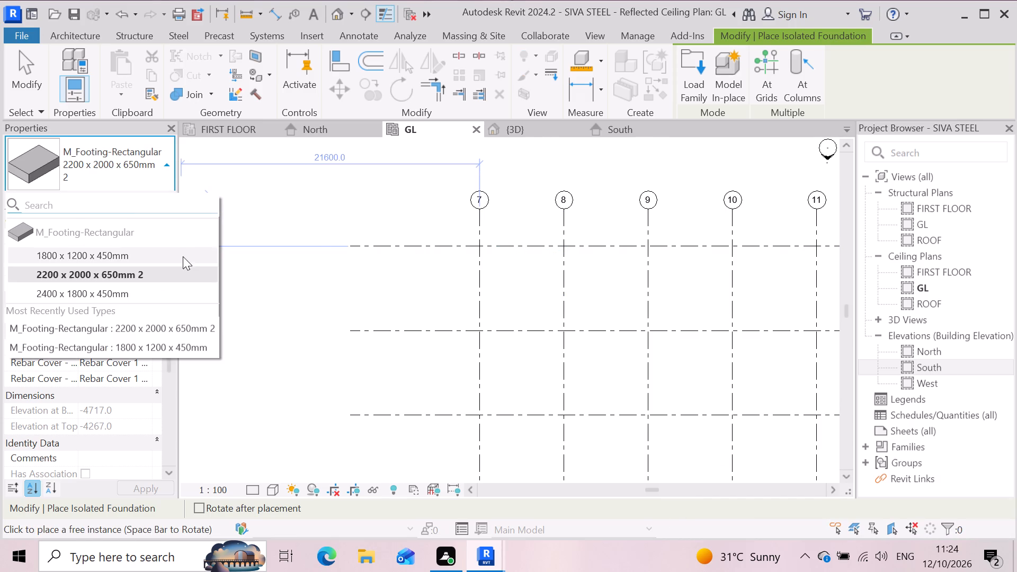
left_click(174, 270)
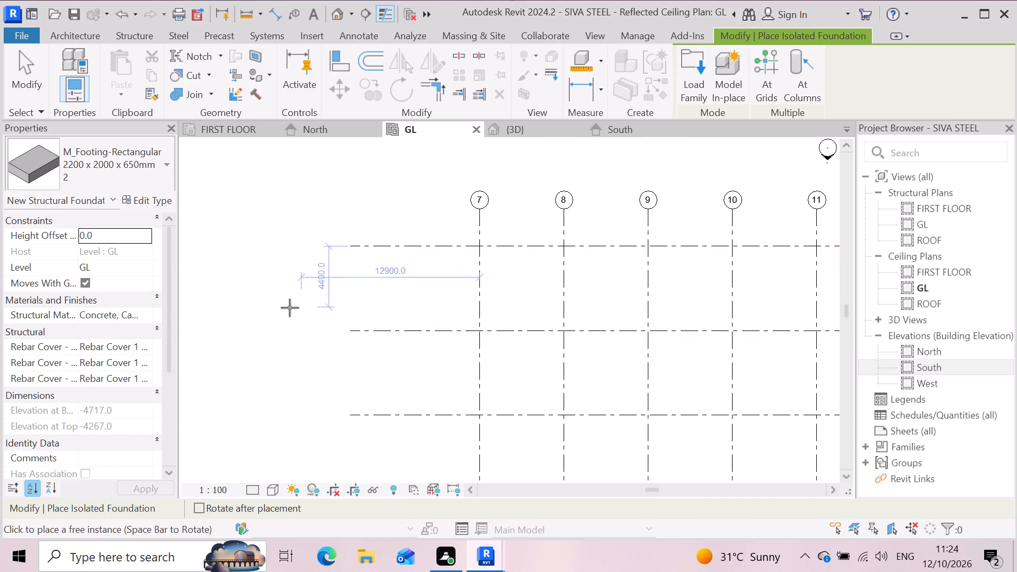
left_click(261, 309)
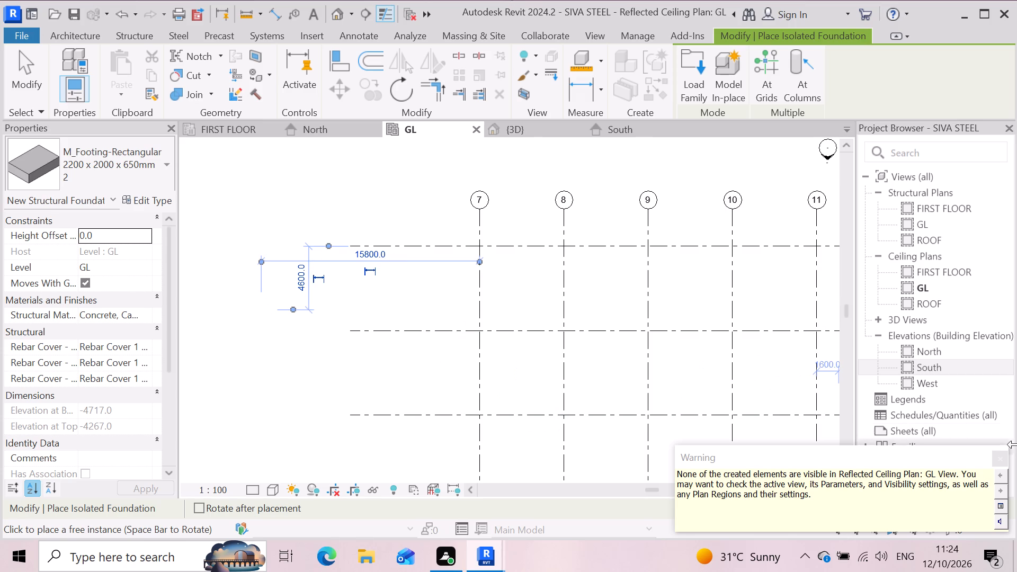
Open the GL structural plan and close the GL ceiling plan, 3D and South views.
triple_click(942, 222)
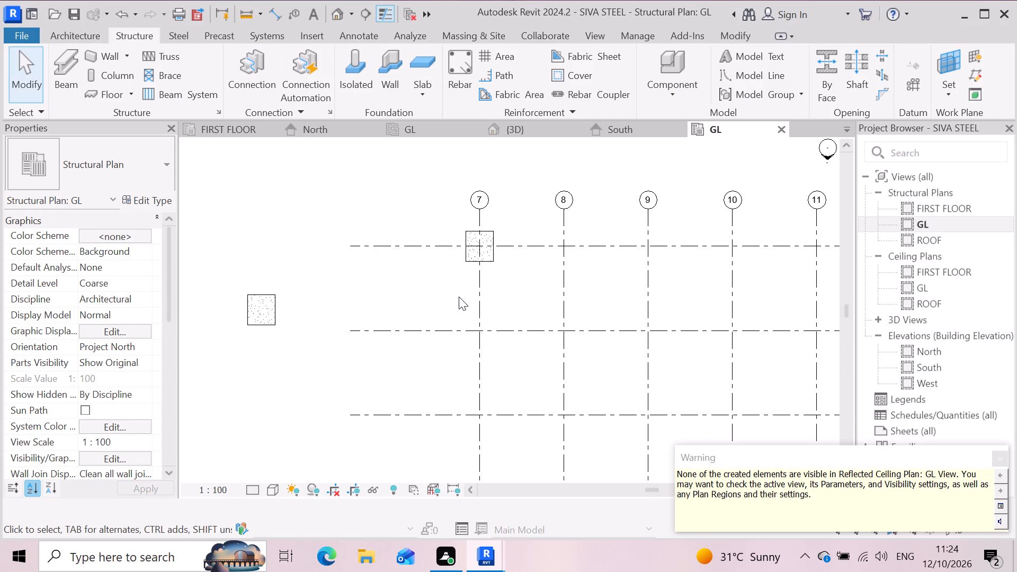
scroll(458, 297, "down", 5)
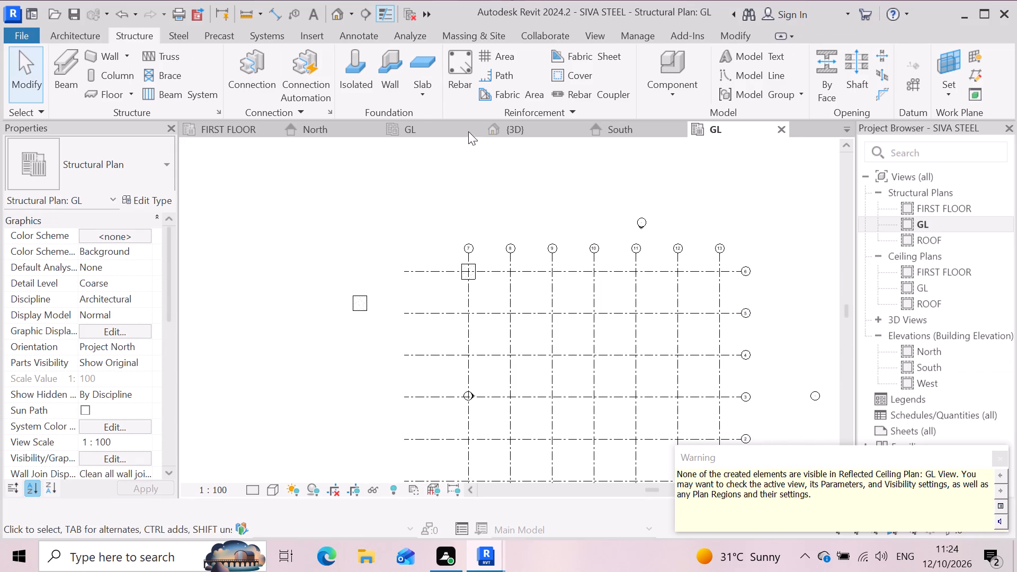
left_click(477, 128)
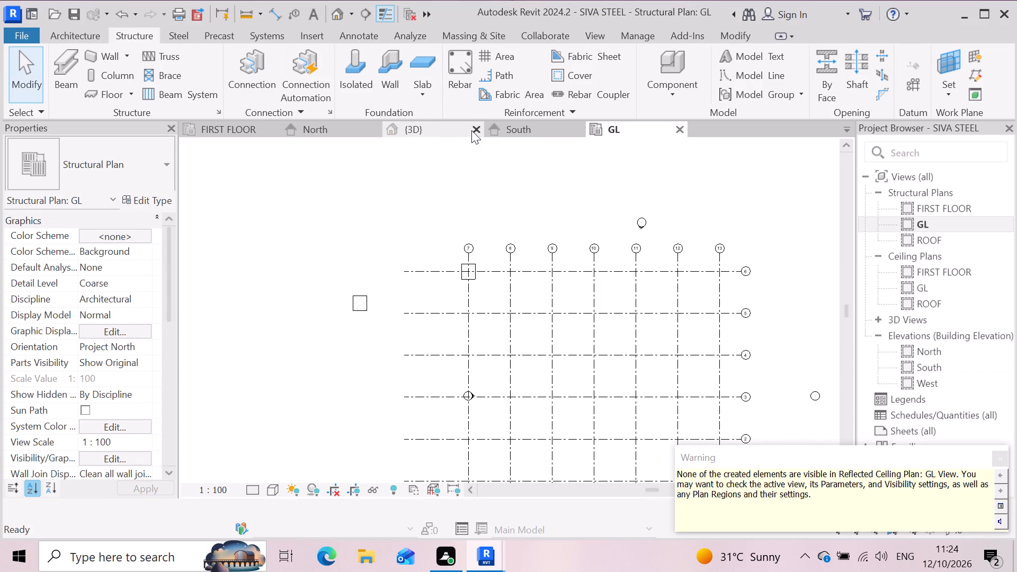
double_click(471, 130)
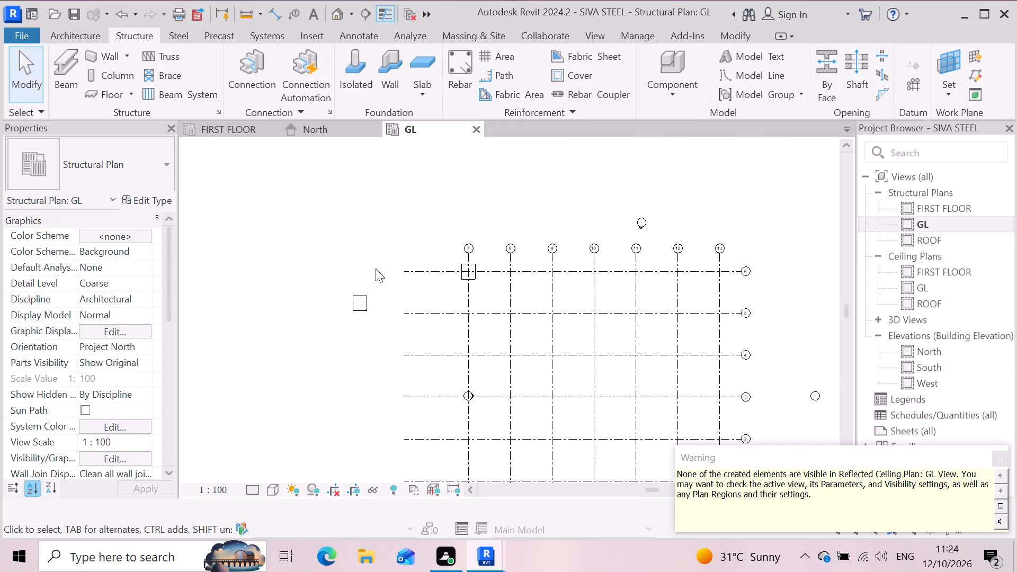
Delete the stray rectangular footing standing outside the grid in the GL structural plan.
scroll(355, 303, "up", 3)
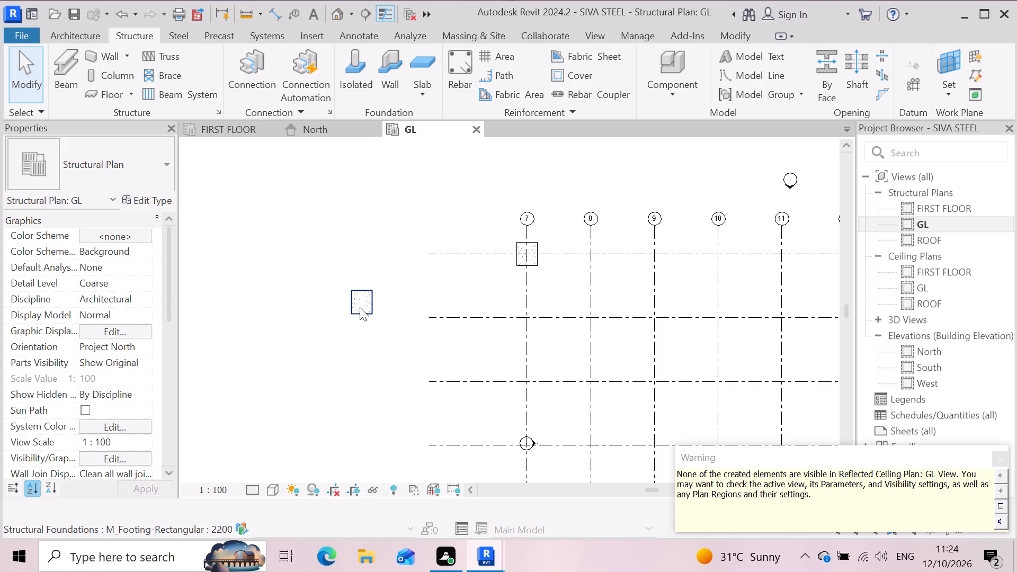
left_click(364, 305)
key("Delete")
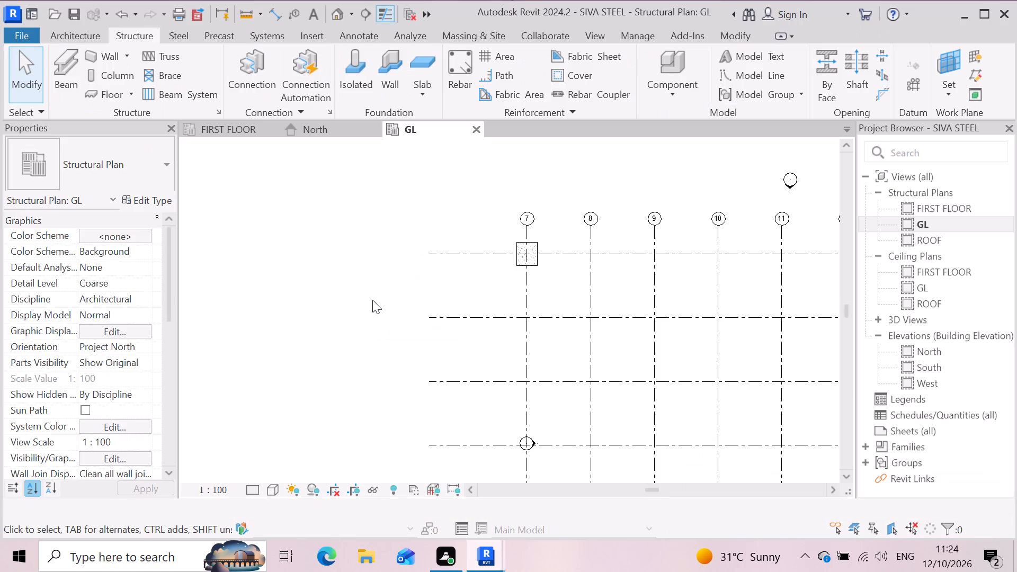
Open the 3D view and examine the footing at grids 7 and 6 against the GL, FIRST FLOOR and ROOF levels.
scroll(377, 263, "down", 8)
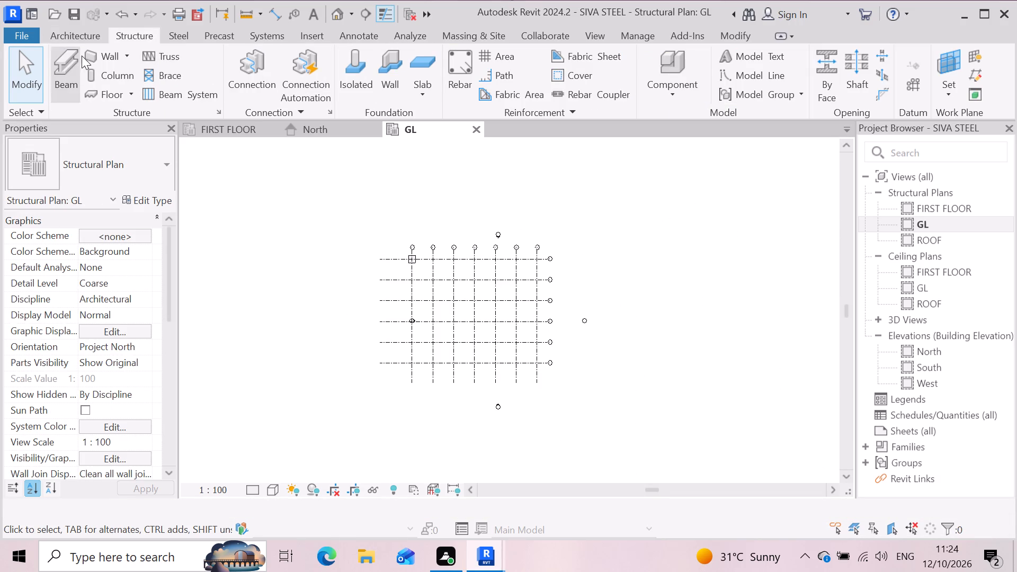
left_click(336, 14)
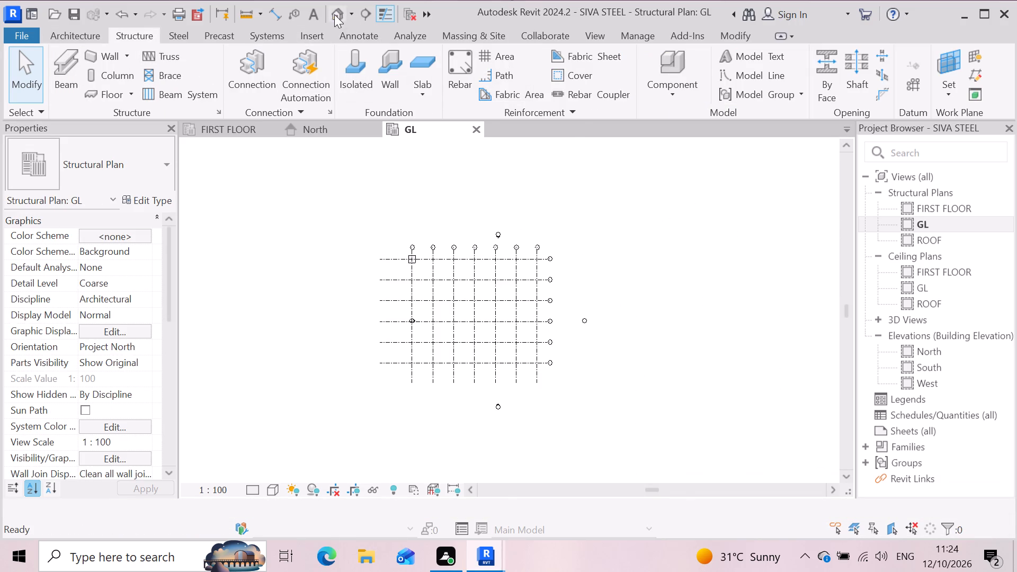
scroll(504, 298, "up", 5)
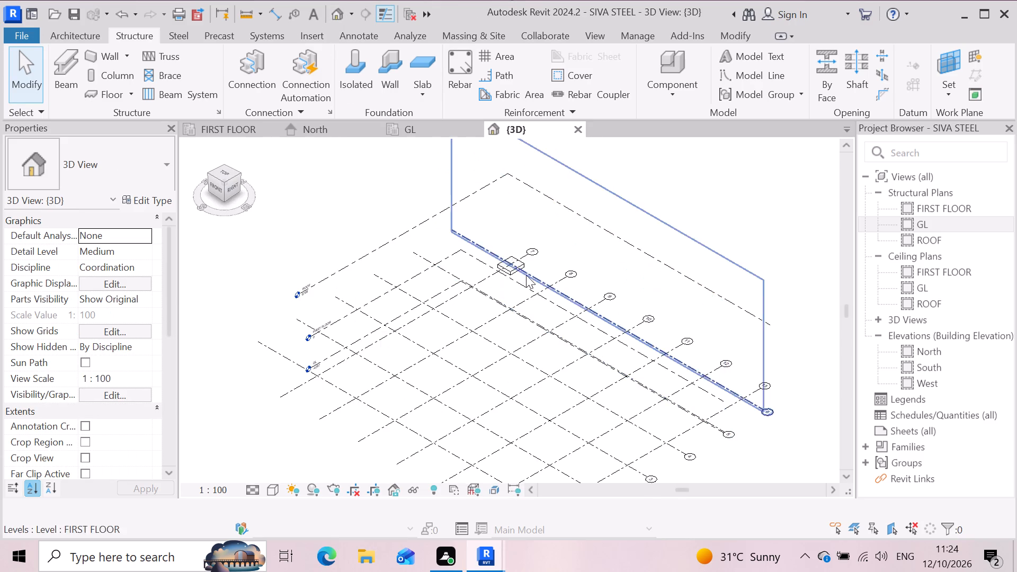
scroll(526, 275, "up", 1)
scroll(490, 278, "down", 3)
scroll(414, 331, "up", 3)
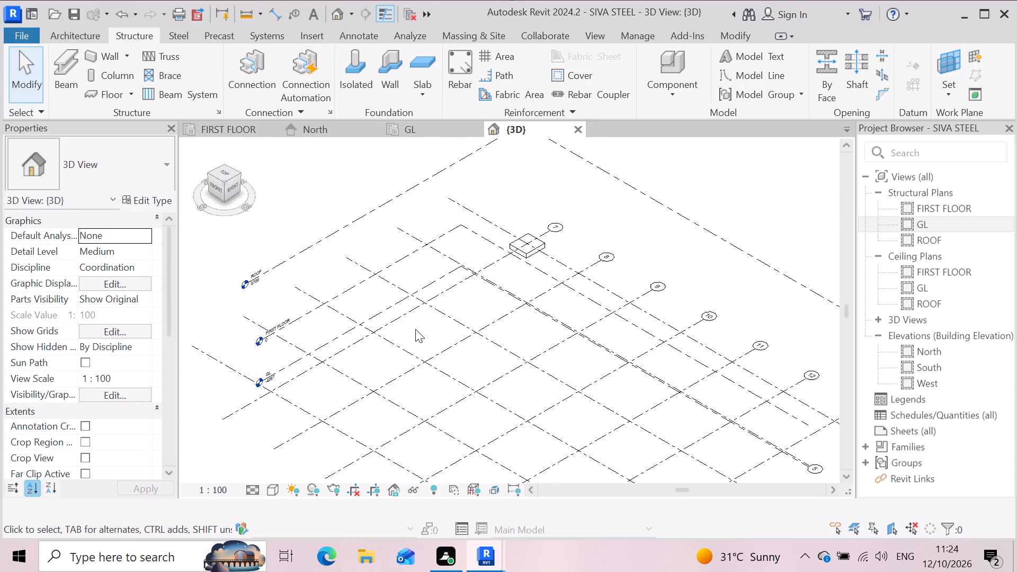
scroll(401, 312, "up", 2)
scroll(402, 308, "down", 2)
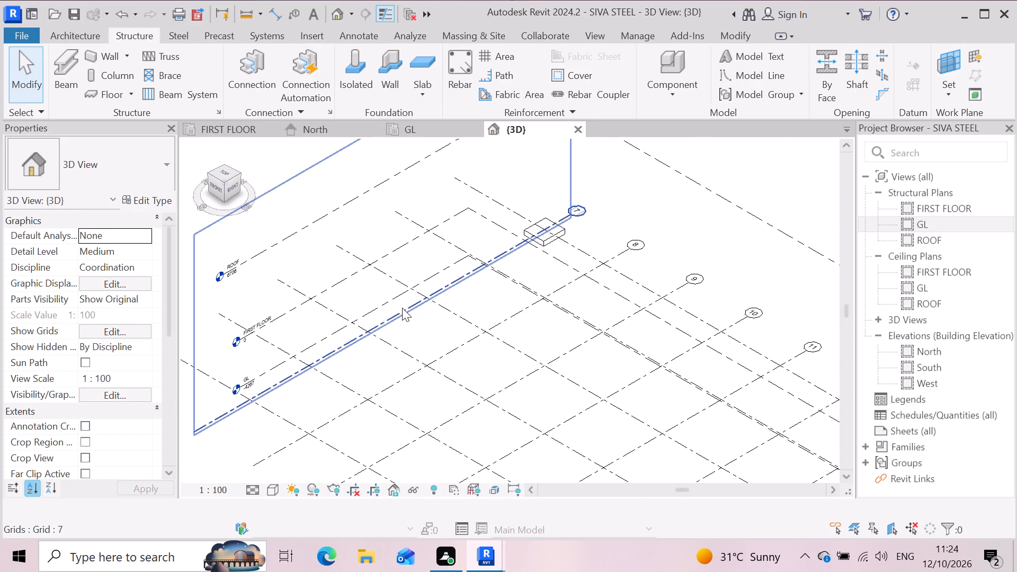
key("Escape")
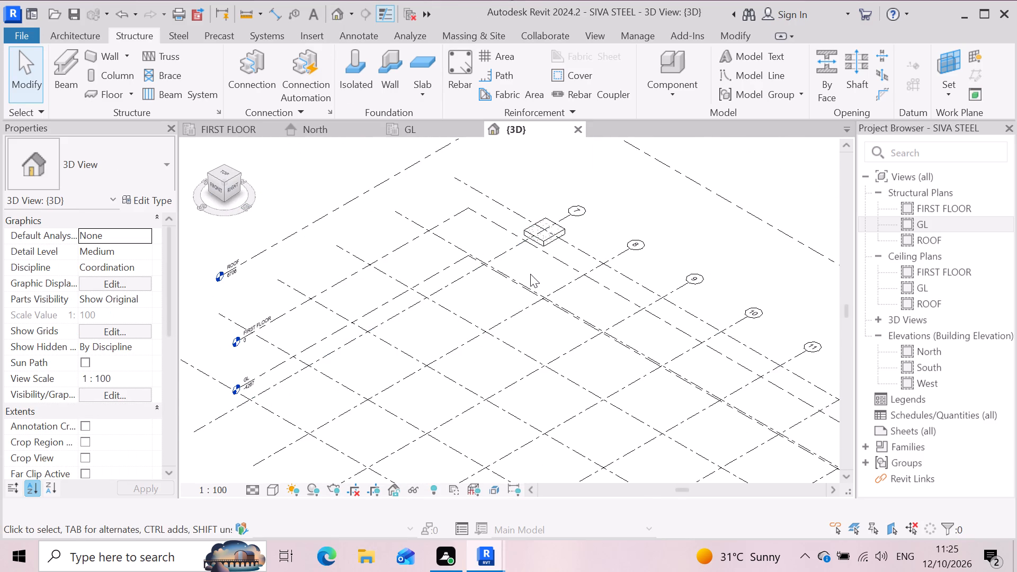
Delete the M_Footing-Rectangular 2200 x 2000 x 650mm 2 footing at grids 7 and 6 in the 3D view.
scroll(530, 274, "up", 6)
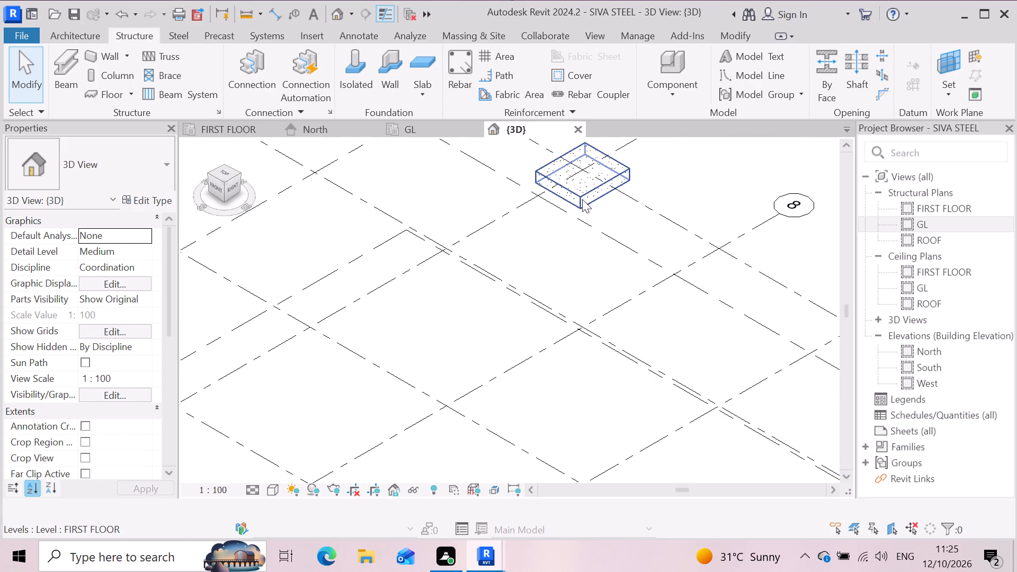
left_click(582, 199)
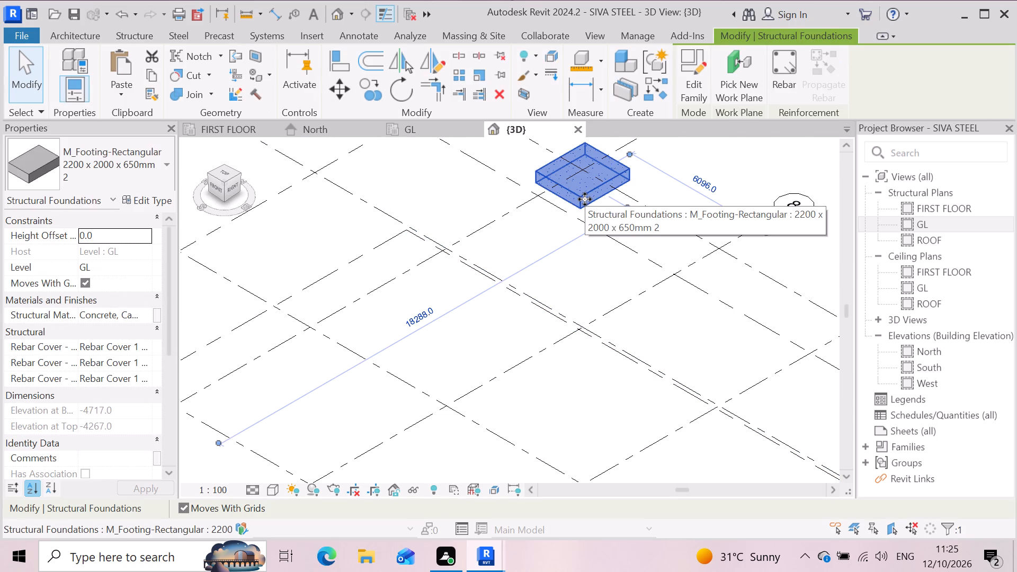
scroll(691, 317, "down", 4)
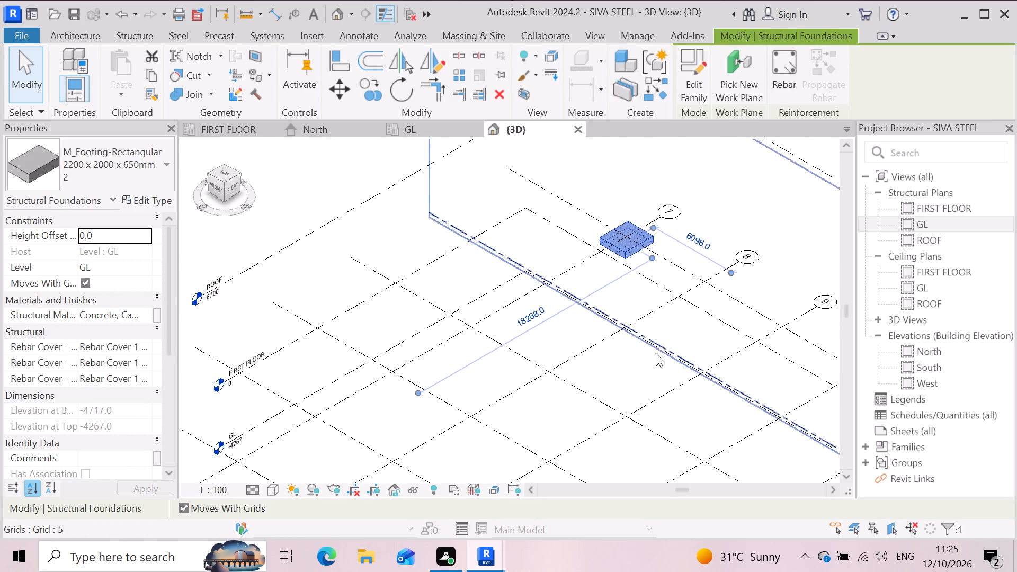
scroll(579, 335, "down", 3)
scroll(579, 335, "up", 3)
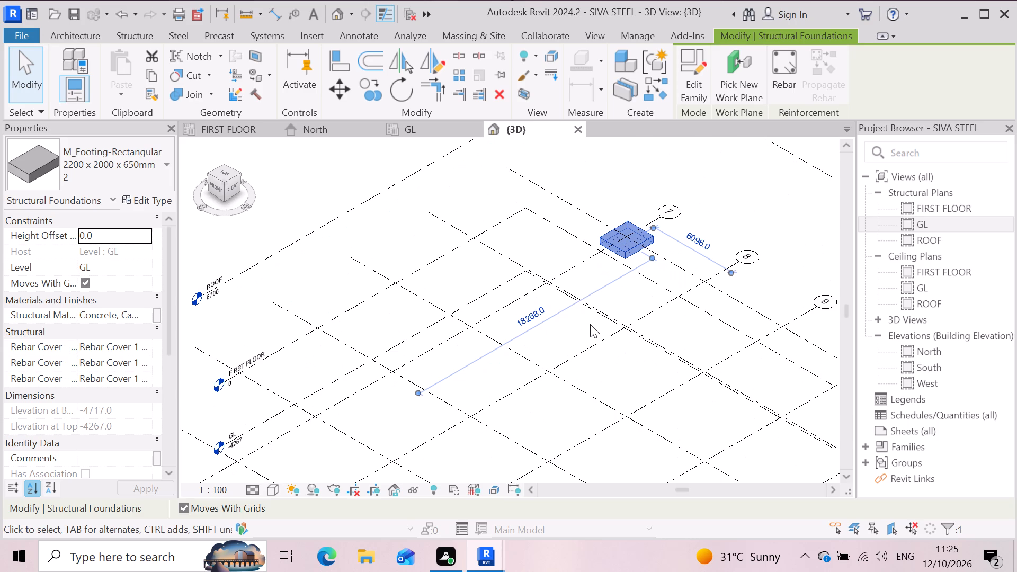
key("Delete")
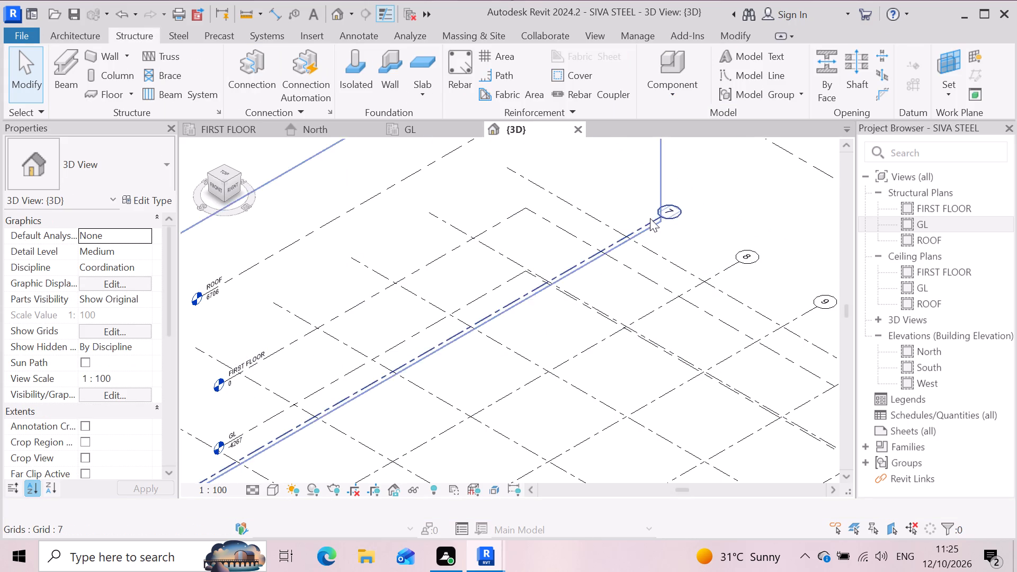
Examine the extents of grid 7 and the ROOF and GL level planes in the 3D view.
scroll(674, 218, "up", 3)
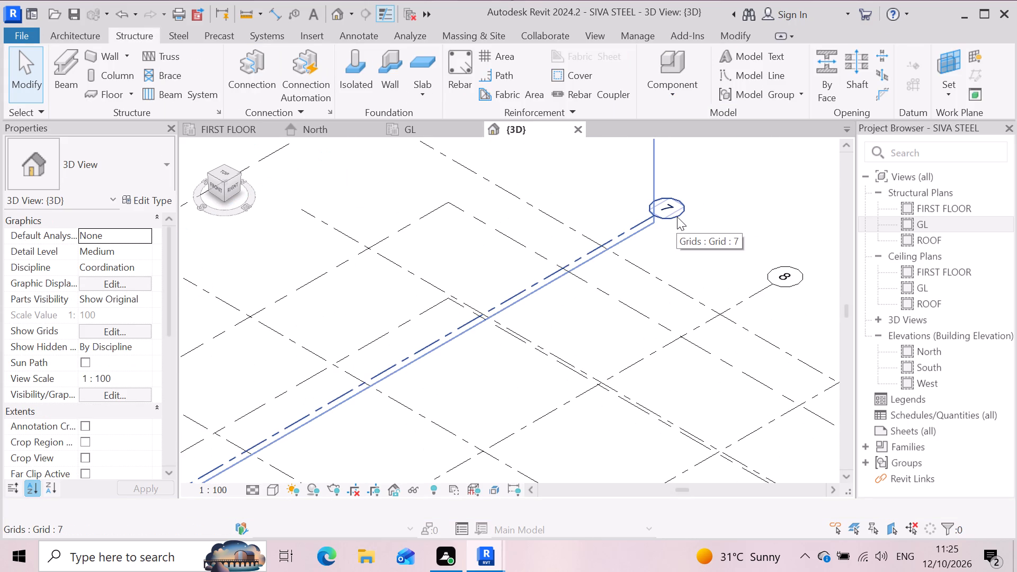
left_click(677, 216)
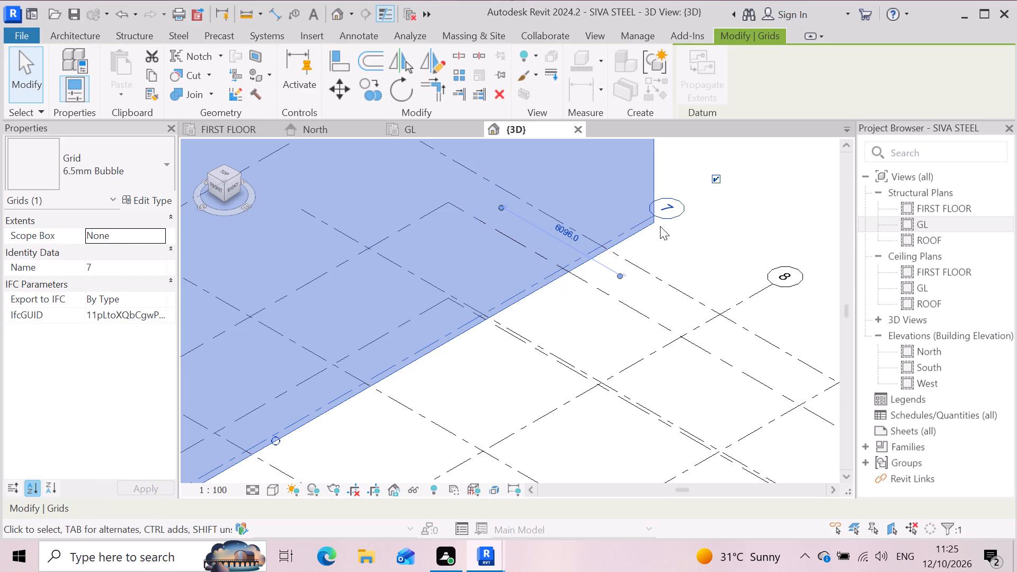
scroll(603, 270, "down", 5)
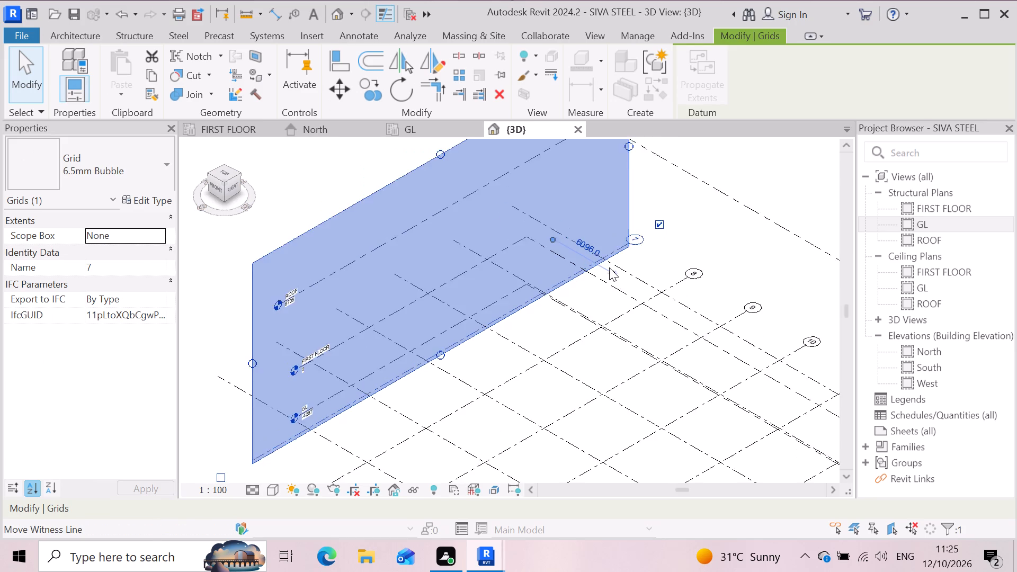
scroll(609, 267, "down", 2)
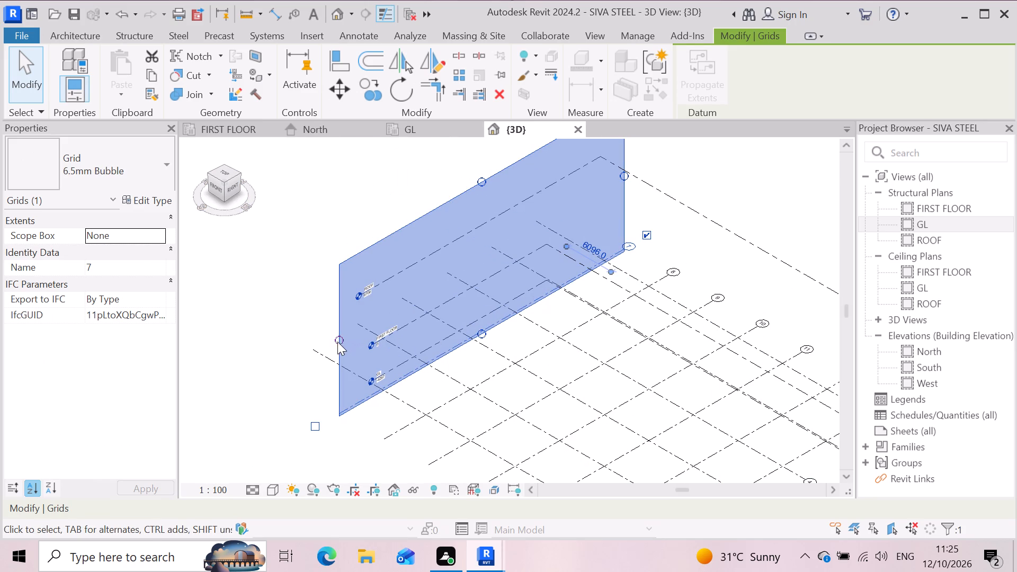
scroll(394, 351, "down", 2)
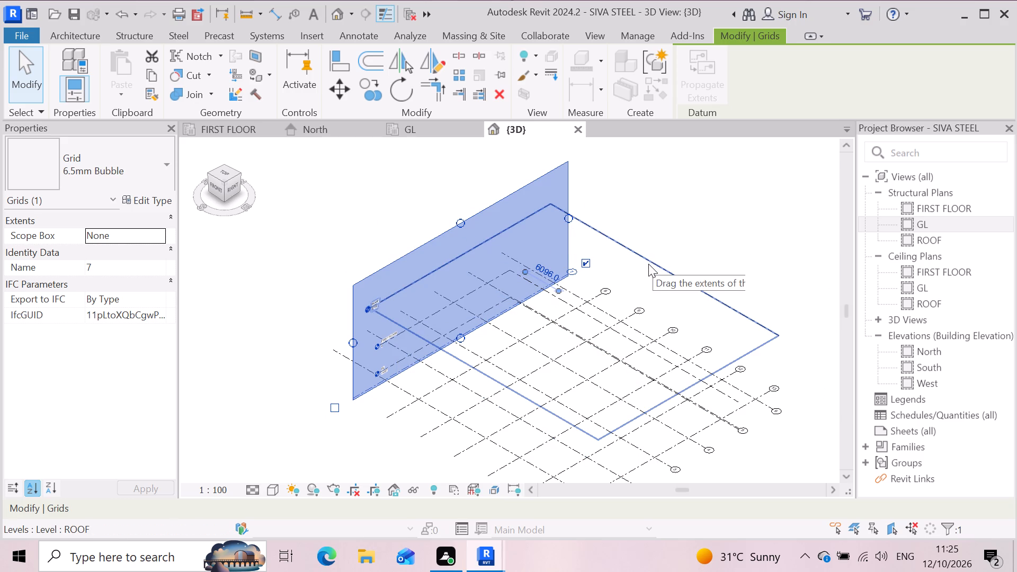
scroll(640, 272, "up", 3)
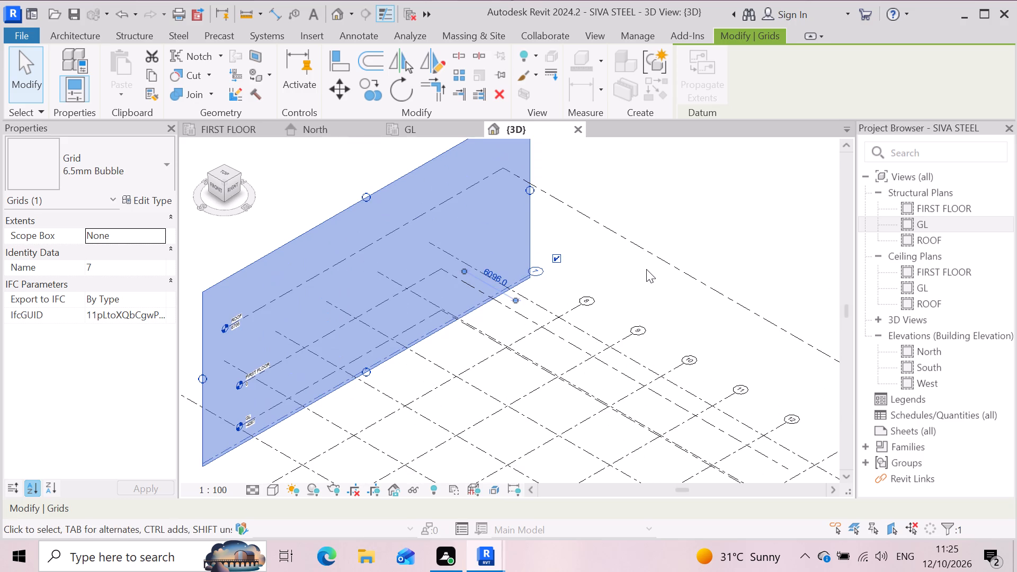
scroll(646, 269, "down", 3)
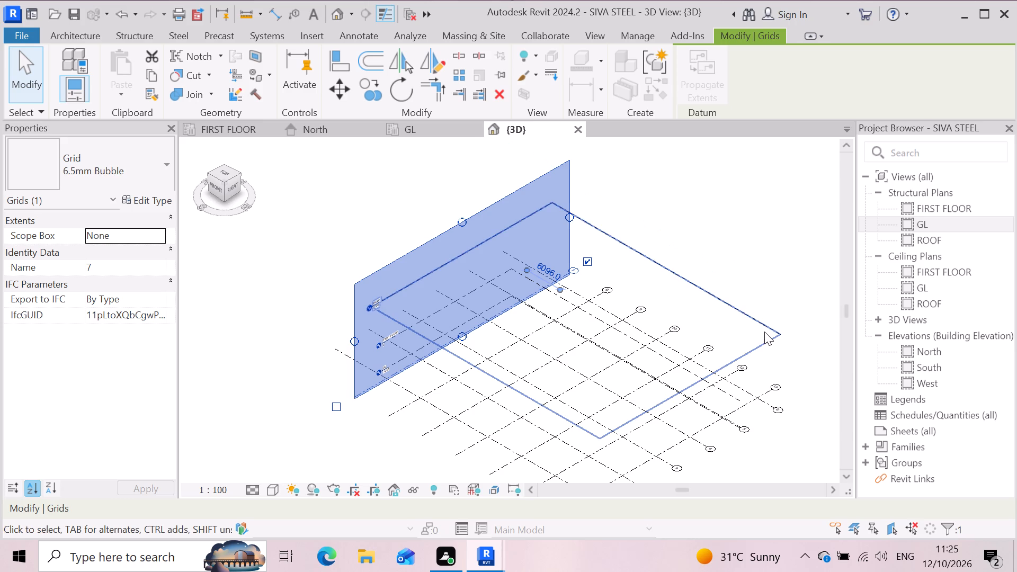
left_click(764, 332)
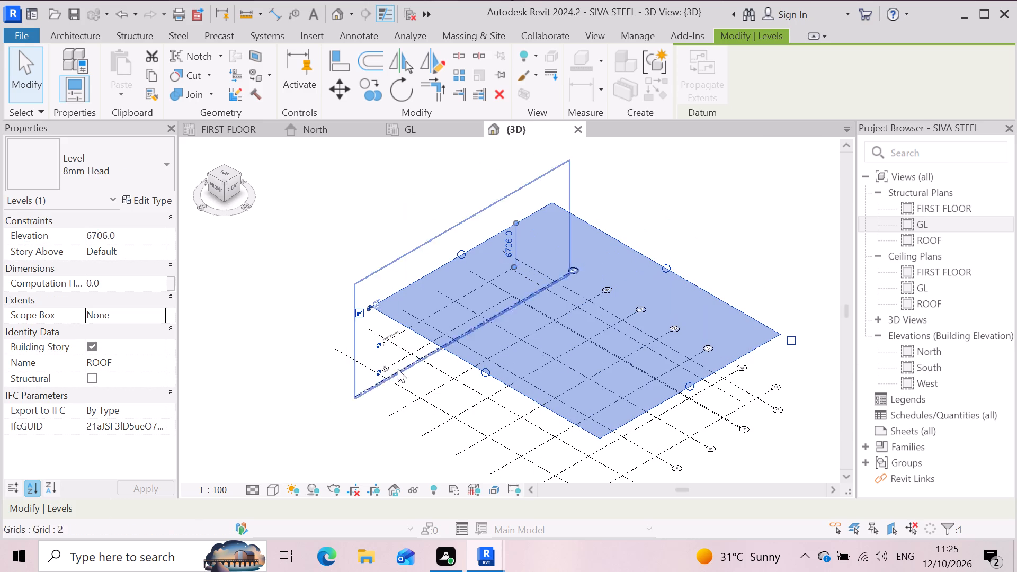
scroll(382, 370, "up", 2)
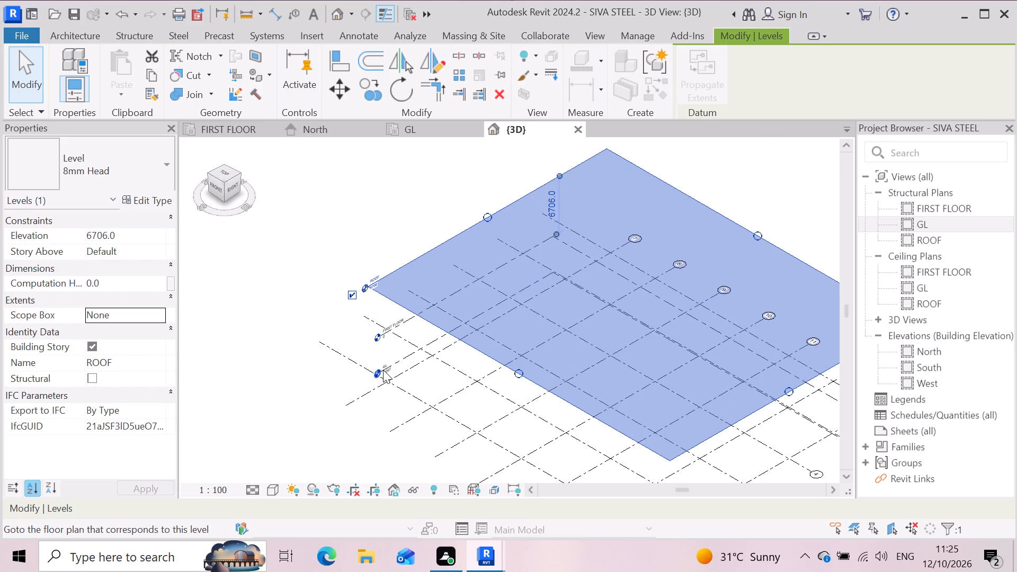
left_click(437, 338)
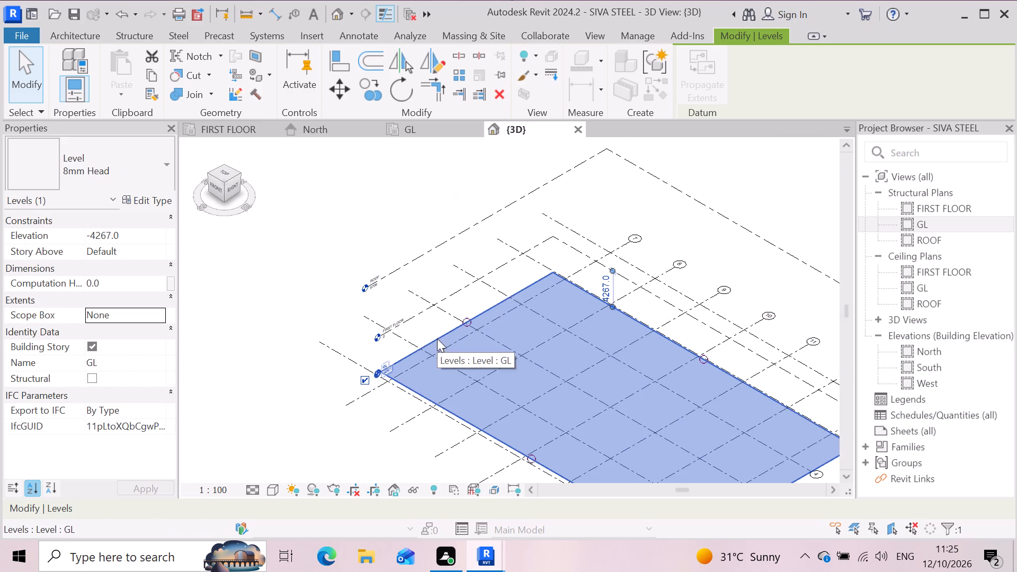
scroll(447, 315, "down", 2)
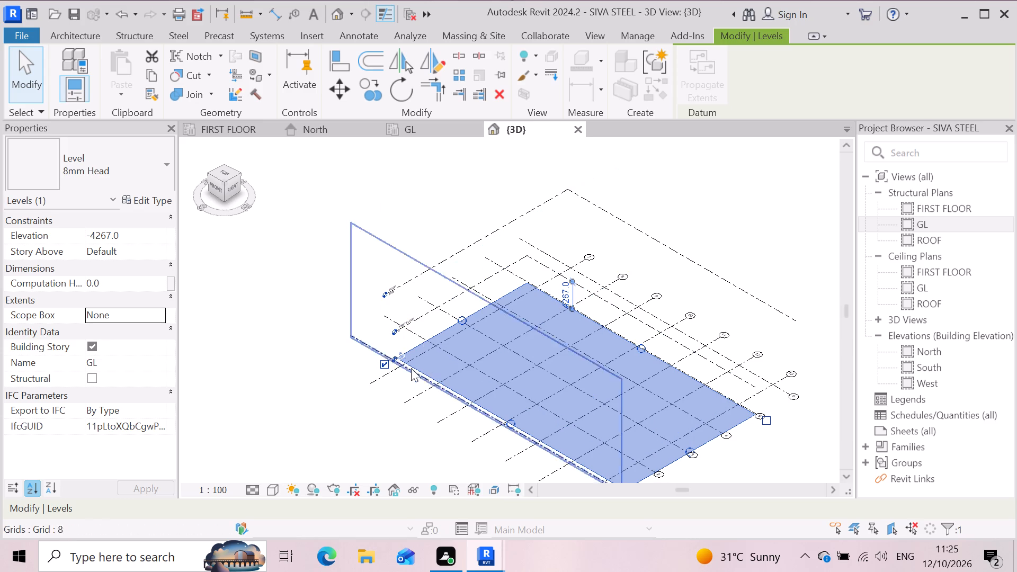
Place an M_Footing-Rectangular 2200 x 2000 x 650mm 2 isolated foundation at grids 7 and 6 in the GL structural plan.
left_click(432, 130)
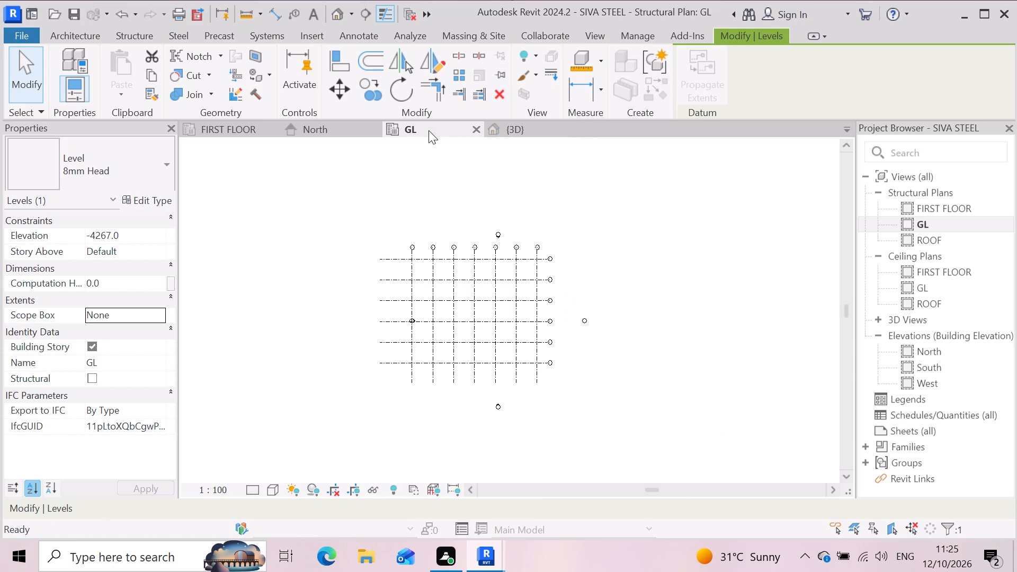
scroll(409, 275, "up", 8)
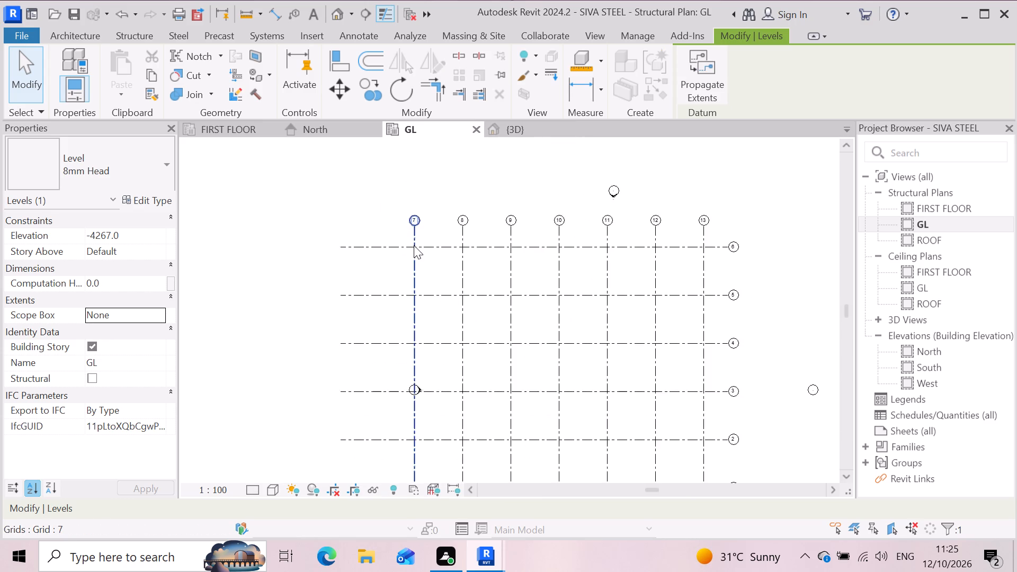
scroll(414, 245, "up", 1)
scroll(506, 254, "down", 5)
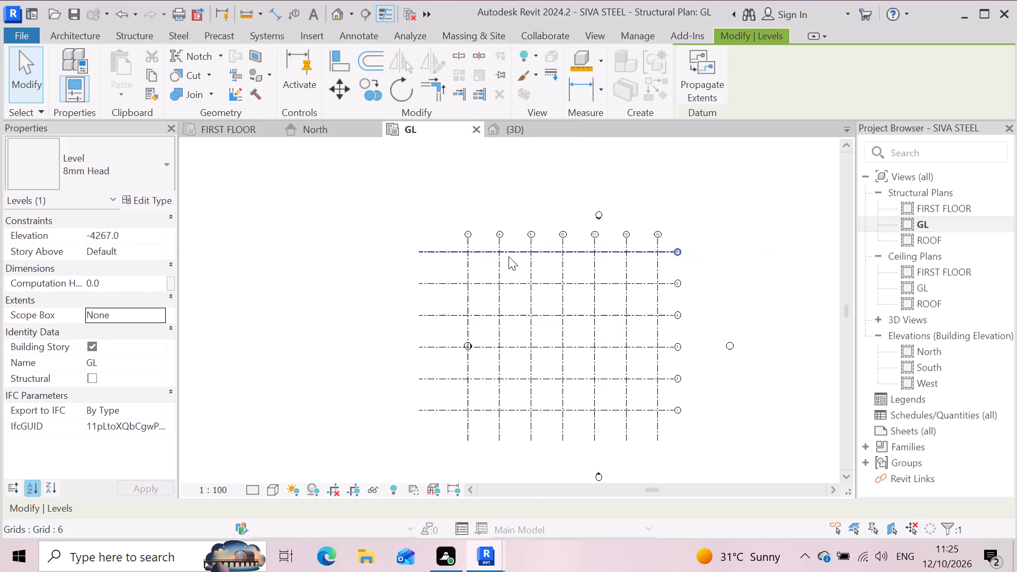
scroll(508, 256, "down", 3)
scroll(495, 251, "up", 8)
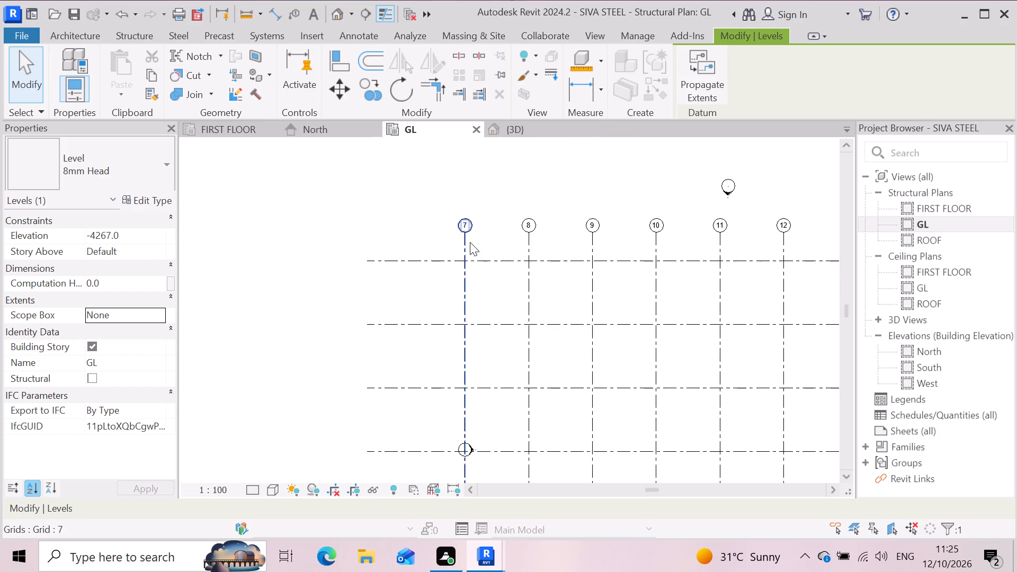
scroll(470, 242, "up", 8)
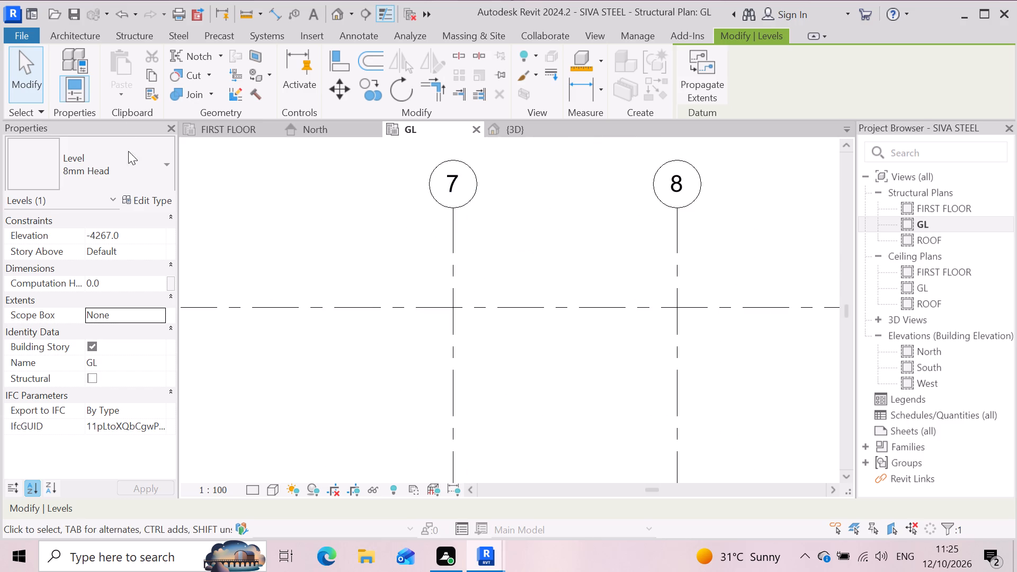
left_click(143, 43)
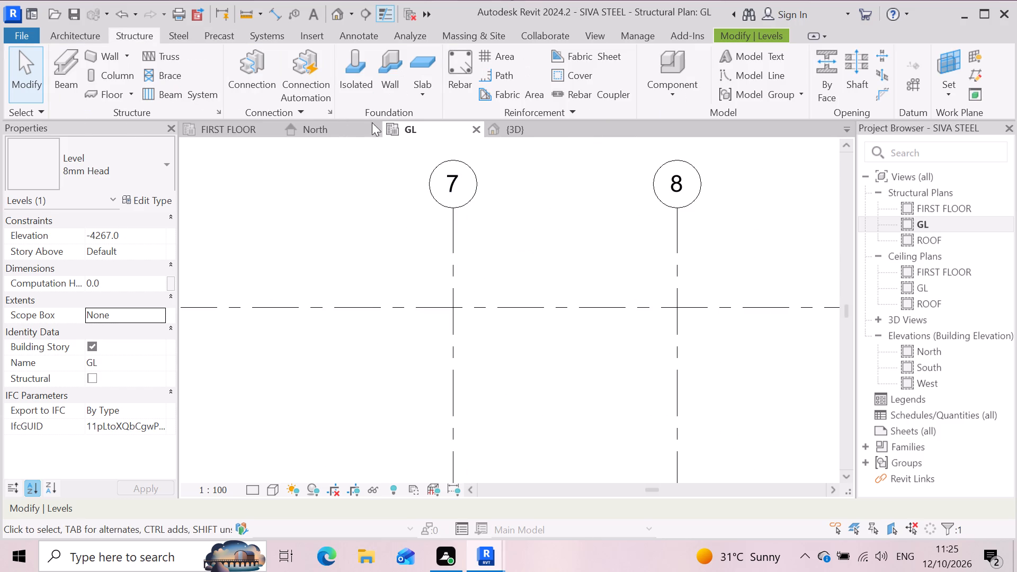
left_click(347, 58)
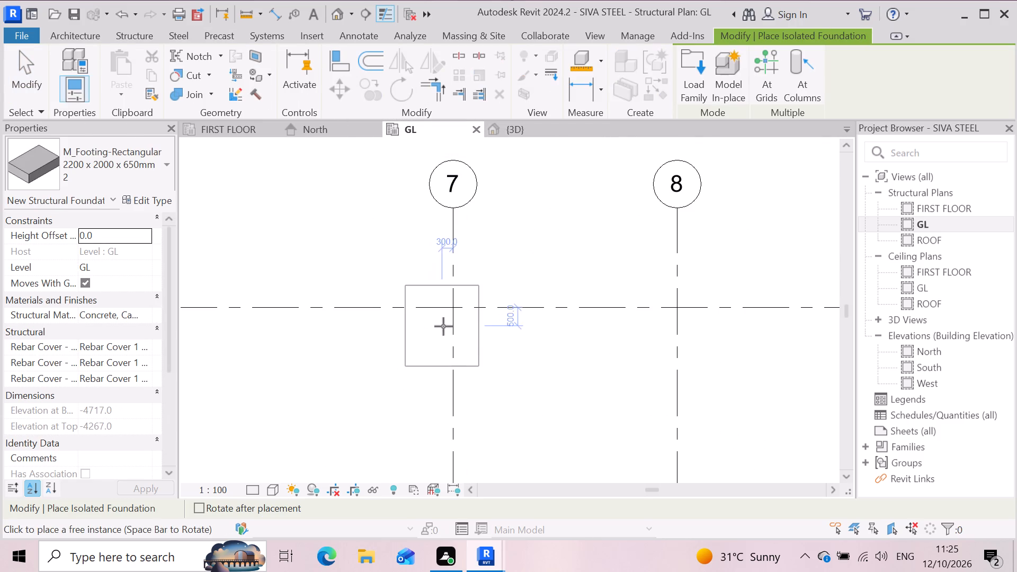
left_click(454, 301)
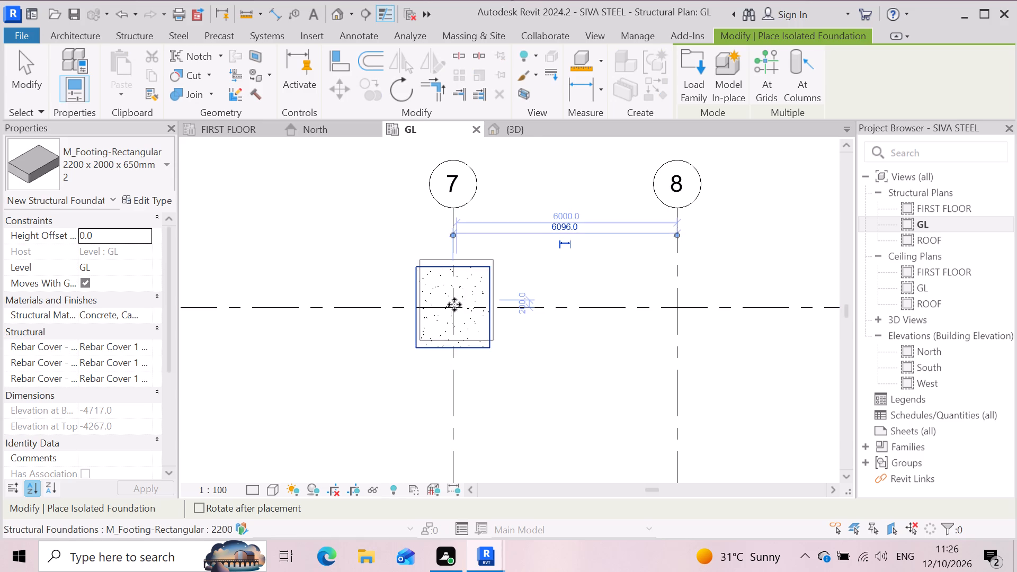
scroll(516, 329, "down", 3)
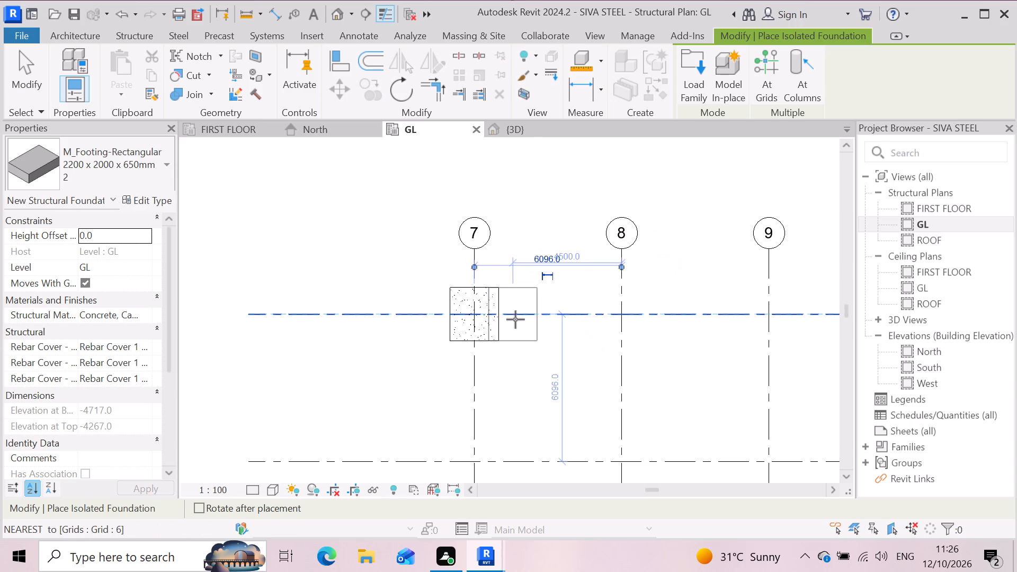
key("Escape")
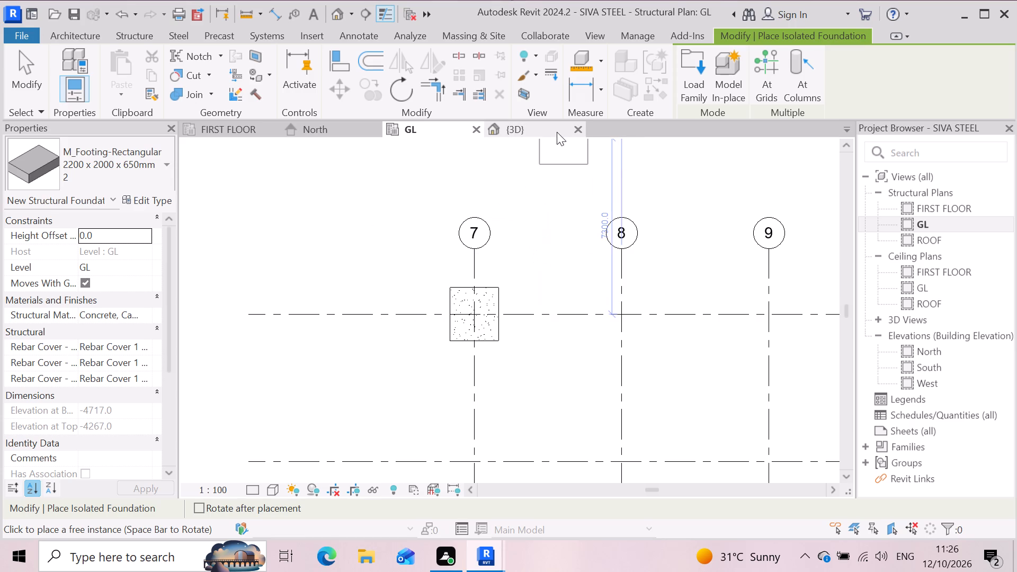
Examine the newly placed footing at grids 7 and 6 in the 3D view.
left_click(546, 129)
scroll(582, 303, "up", 3)
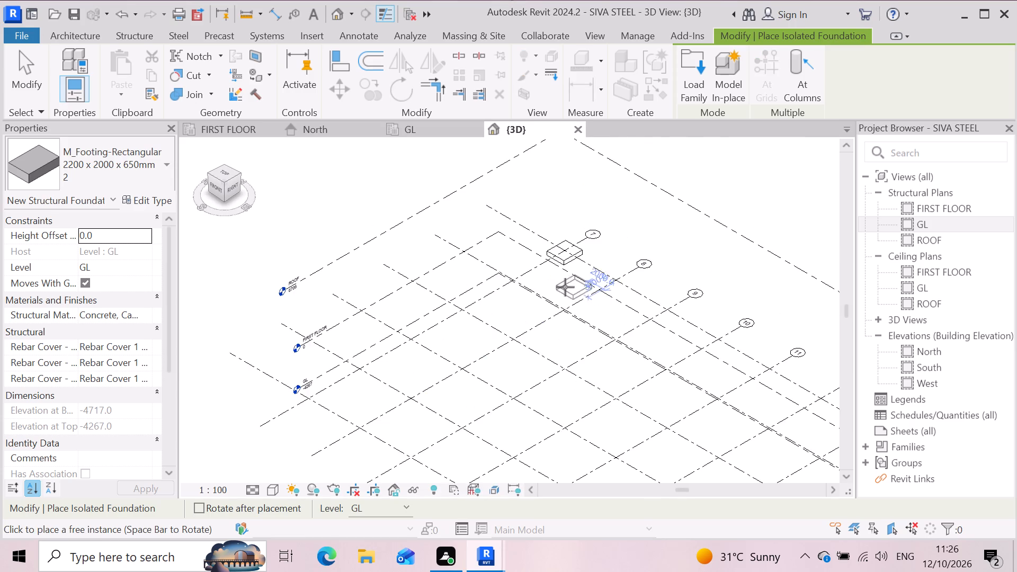
scroll(565, 287, "up", 3)
scroll(524, 301, "up", 3)
scroll(532, 299, "down", 3)
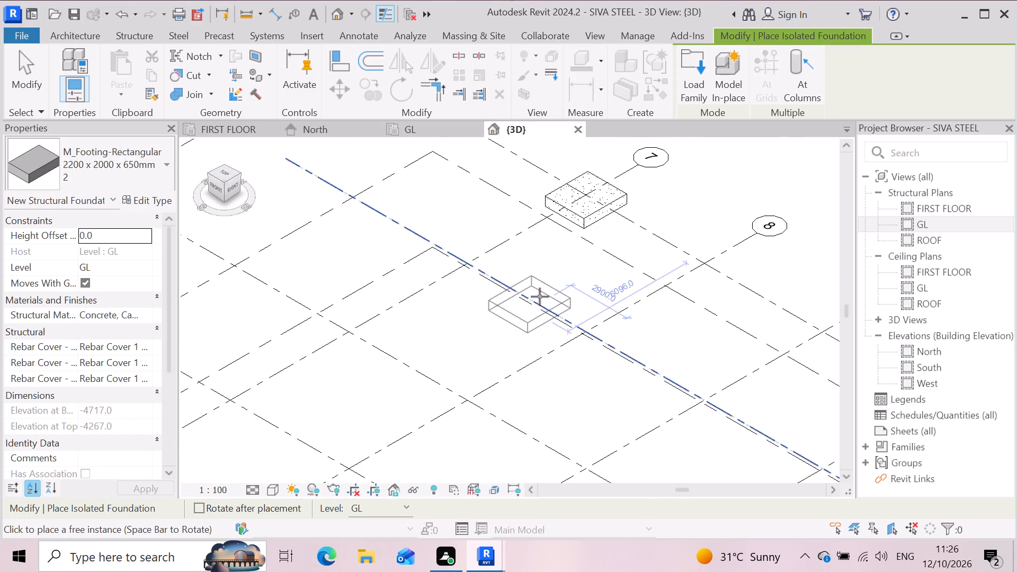
scroll(501, 311, "down", 3)
scroll(486, 311, "up", 6)
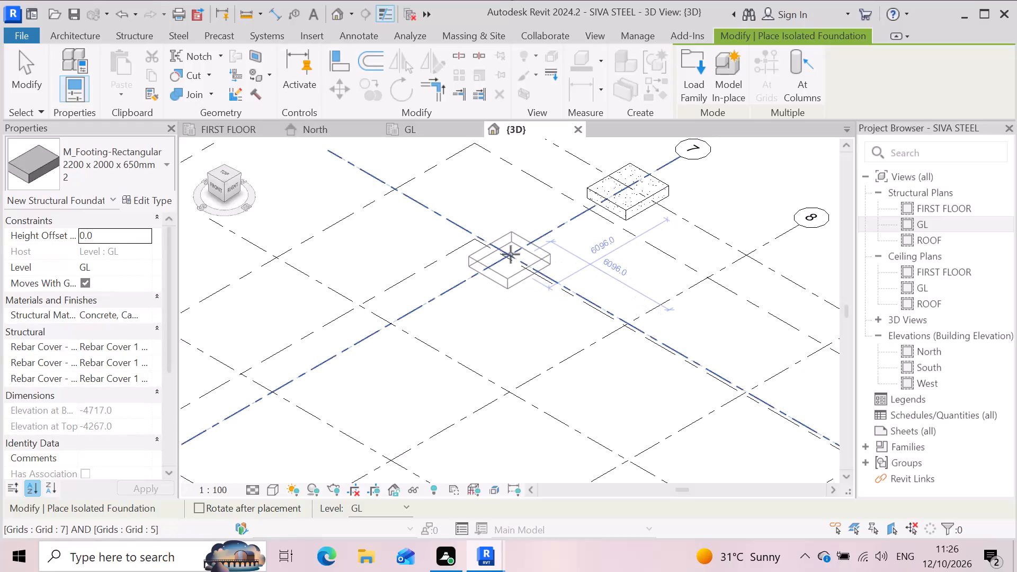
Place an M_Footing-Rectangular 2200 x 2000 x 650mm 2 isolated foundation at grids 7 and 5 in the 3D view.
left_click(510, 252)
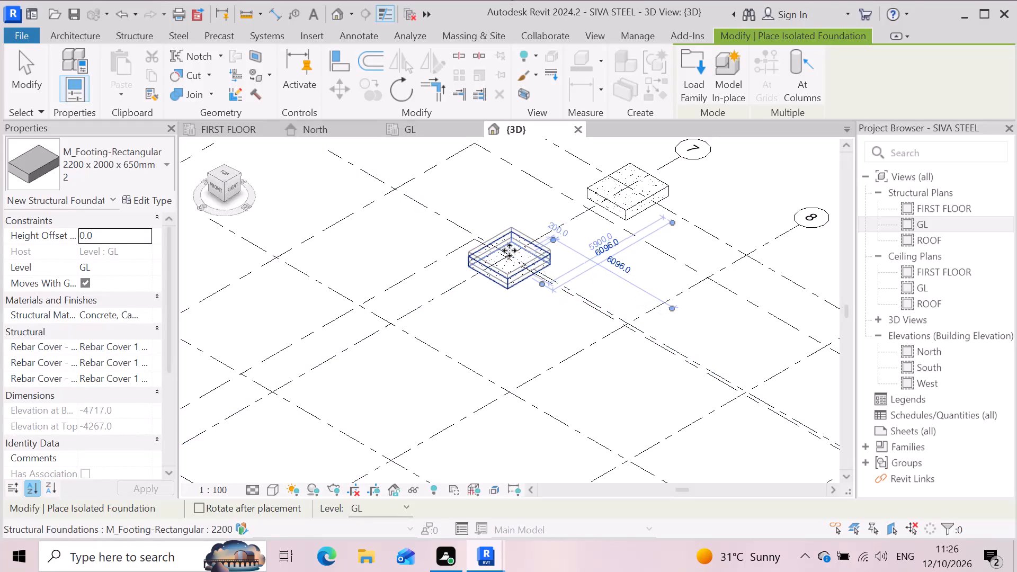
key("Escape")
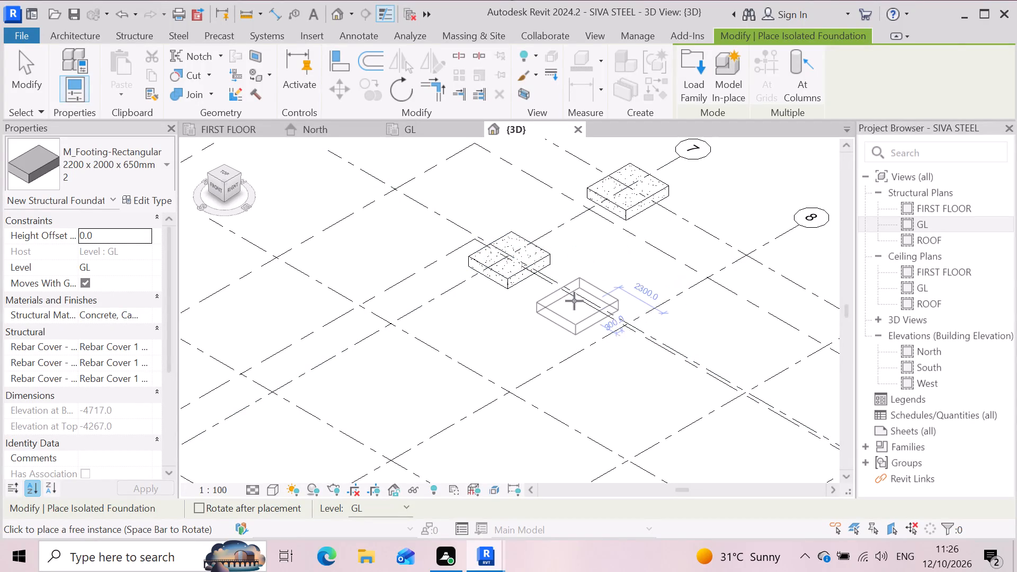
key("Escape")
Delete the M_Footing-Rectangular 2200 x 2000 x 650mm 2 footing at grids 7 and 6 in the 3D view.
left_click(626, 217)
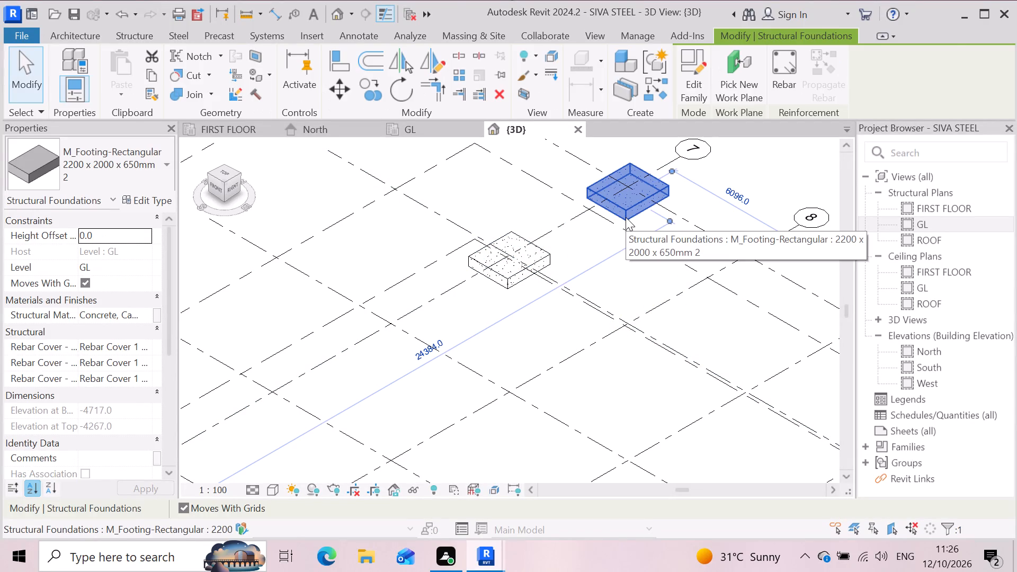
key("Delete")
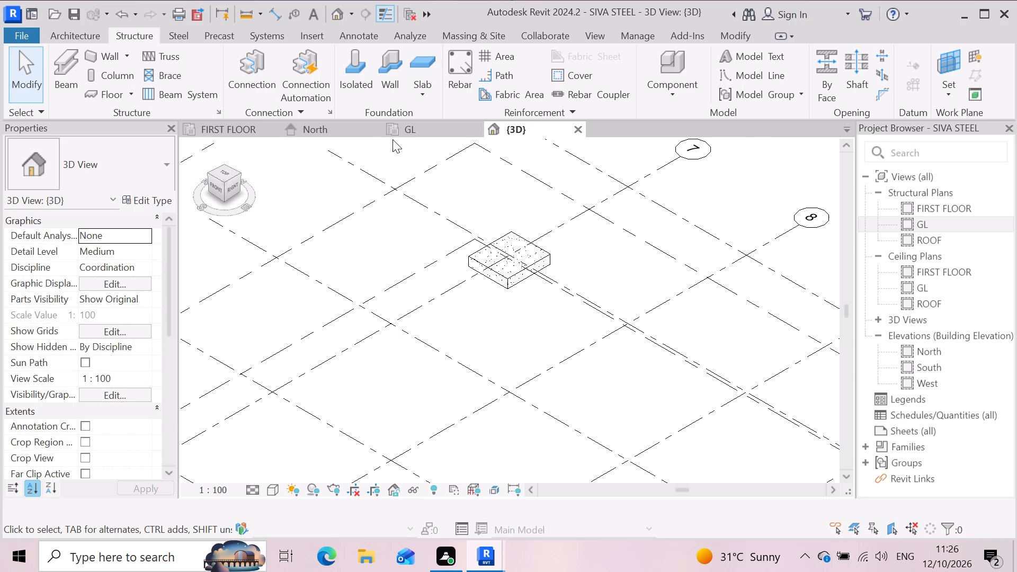
Examine the grid layout and the remaining footing in the GL structural plan.
left_click(415, 123)
scroll(453, 193, "down", 2)
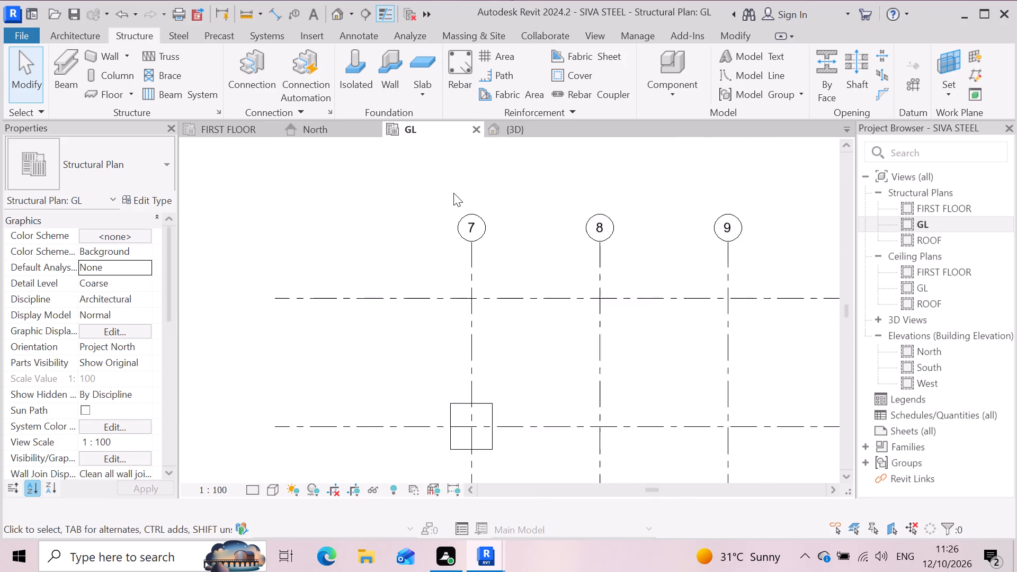
scroll(453, 193, "down", 2)
scroll(495, 368, "up", 2)
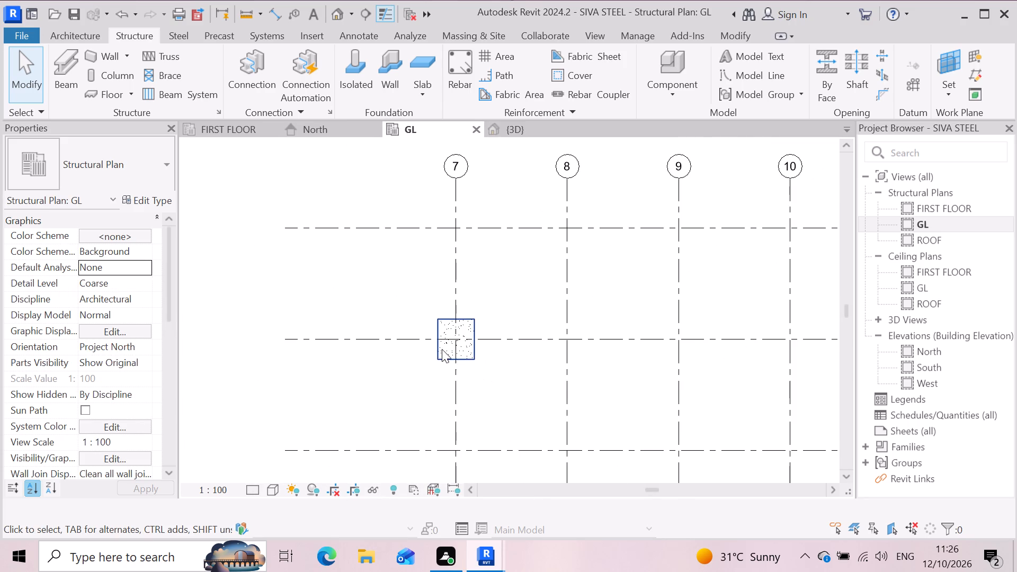
scroll(436, 348, "down", 6)
scroll(442, 352, "up", 3)
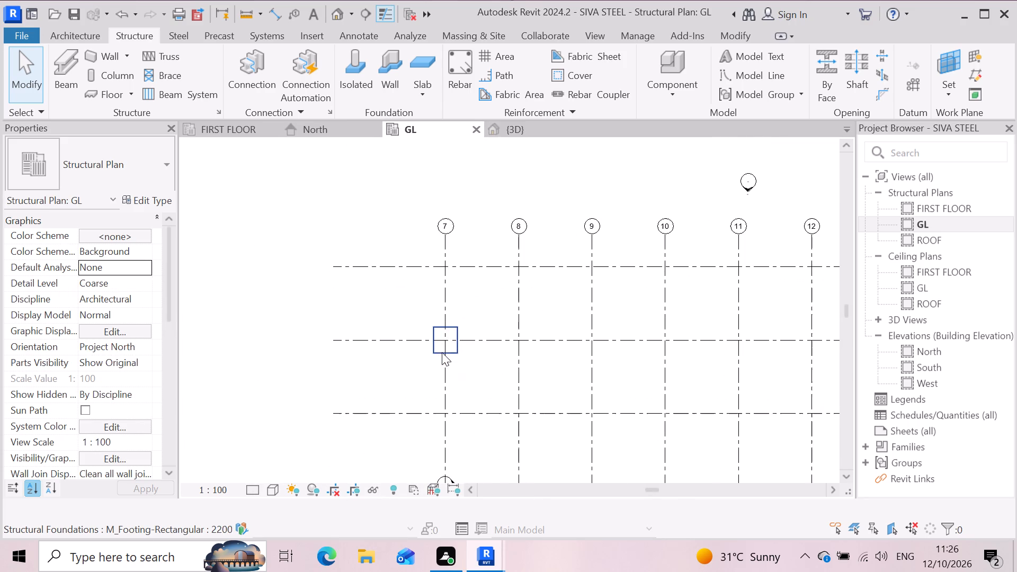
scroll(434, 349, "down", 6)
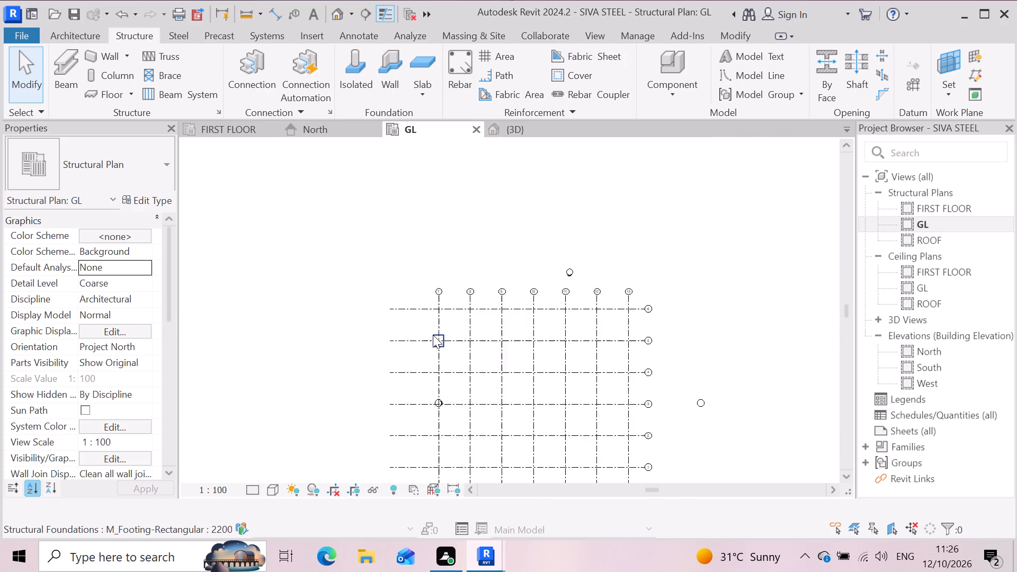
scroll(433, 335, "down", 1)
scroll(510, 343, "down", 3)
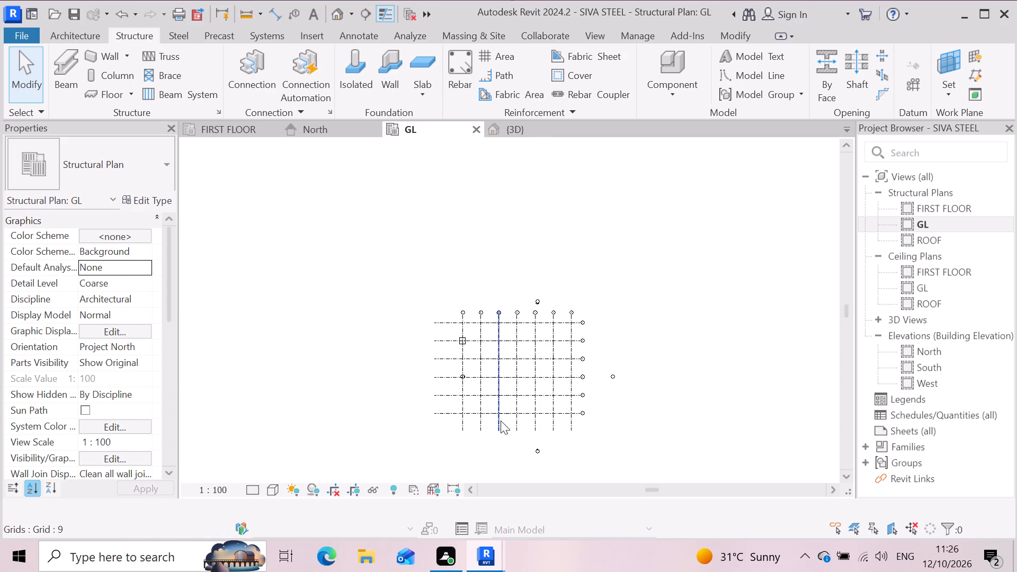
scroll(502, 425, "up", 6)
scroll(478, 431, "down", 2)
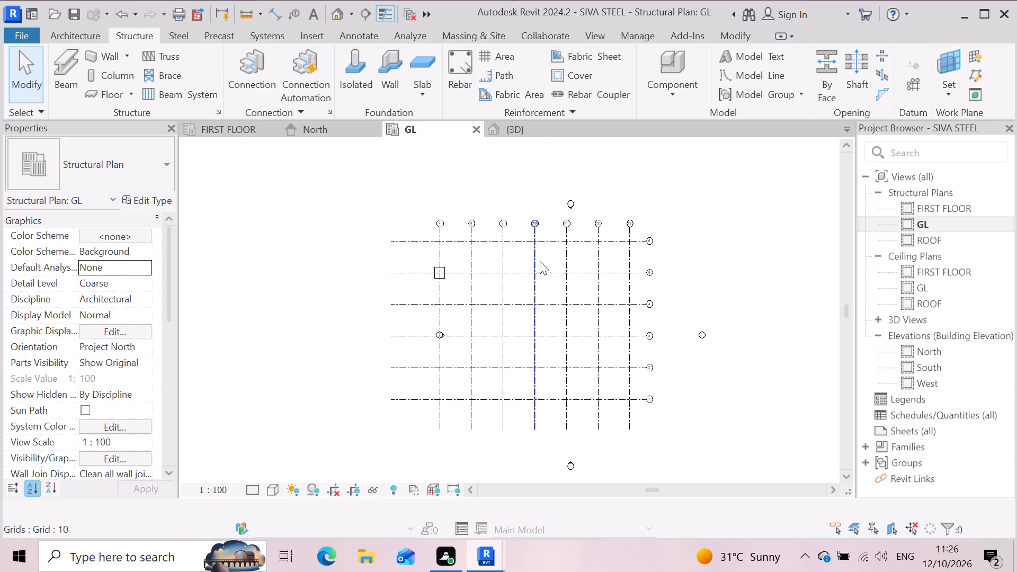
scroll(557, 233, "up", 4)
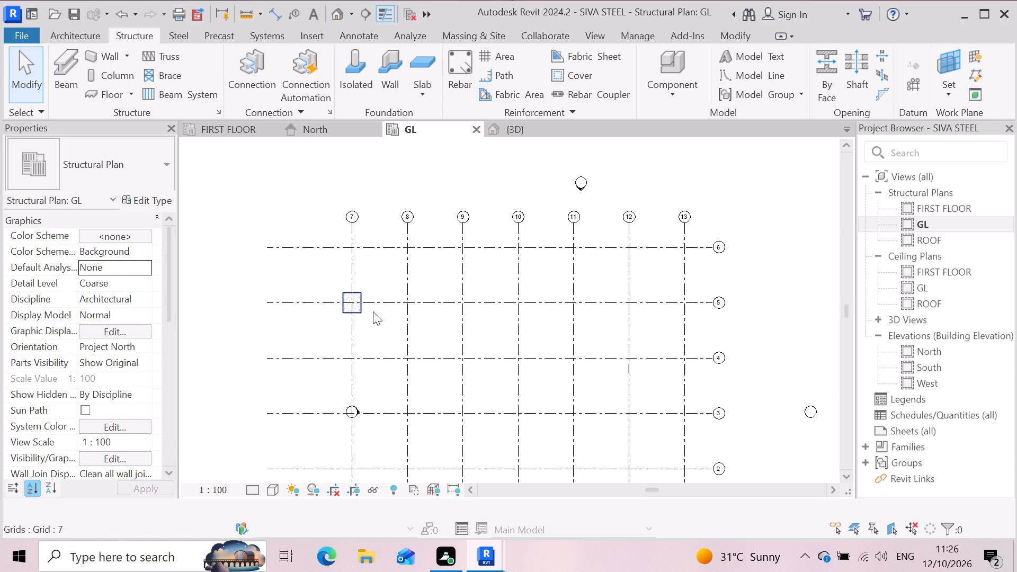
Delete the six horizontal grids 6, 1, 2, 5, 4 and 3 in the GL structural plan.
left_click(660, 246)
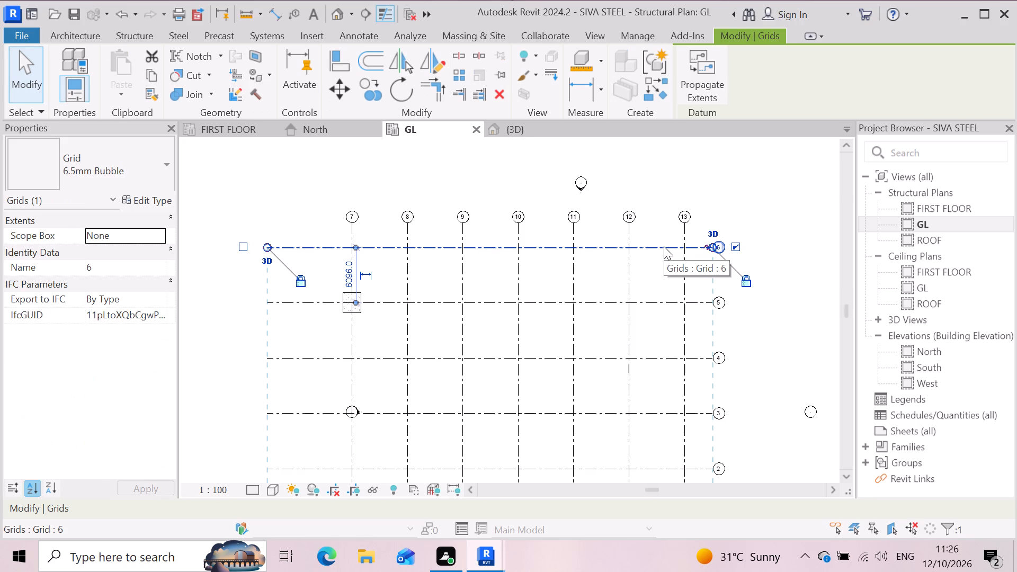
key("Delete")
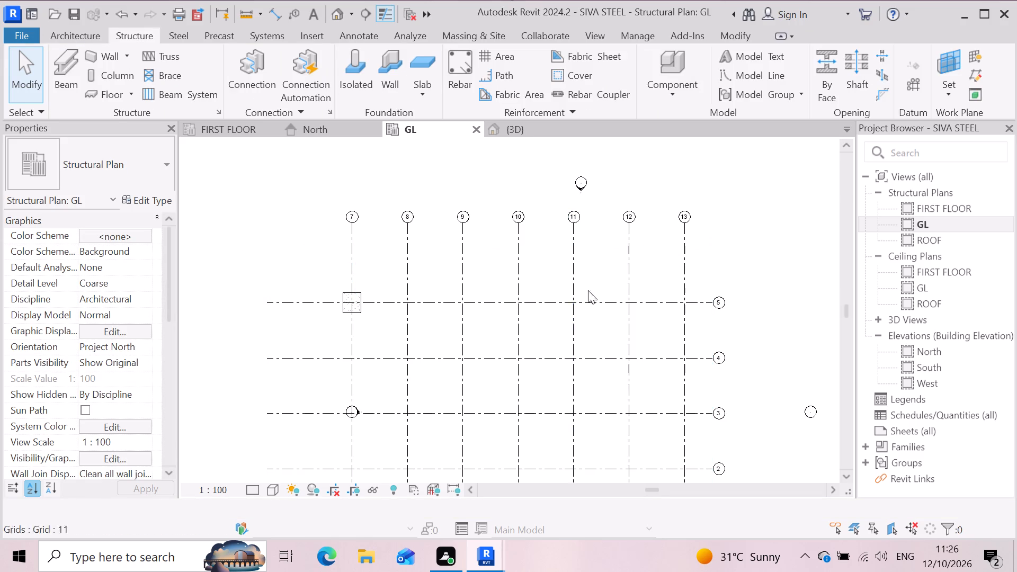
scroll(638, 279, "down", 5)
scroll(642, 427, "up", 3)
left_click(643, 399)
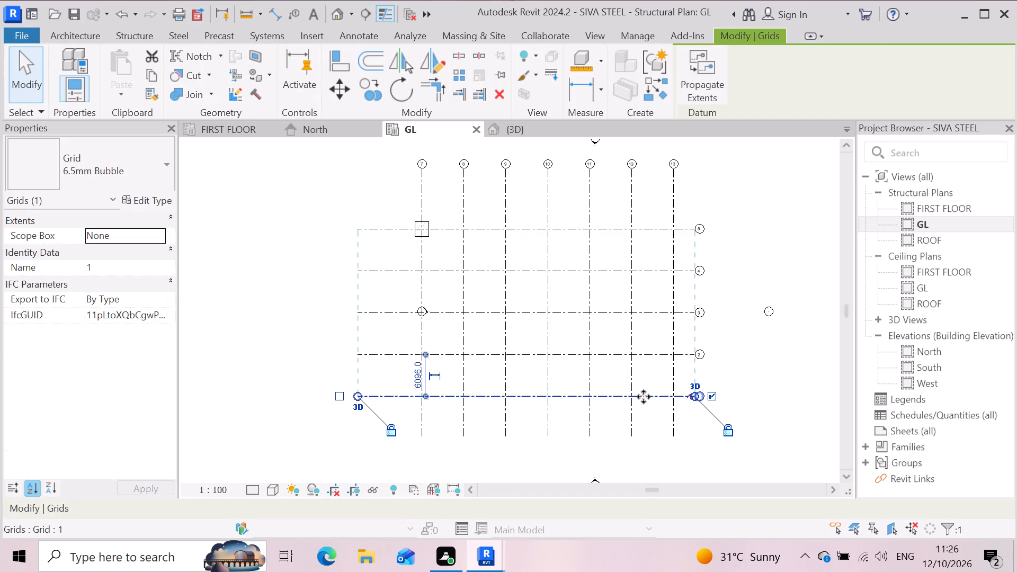
key("Delete")
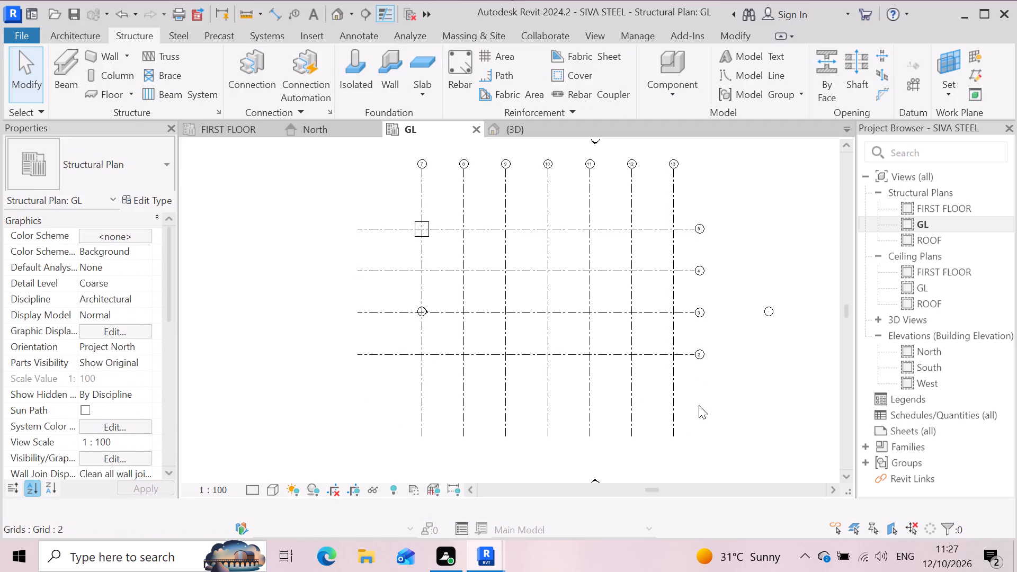
left_click(693, 354)
key("Delete")
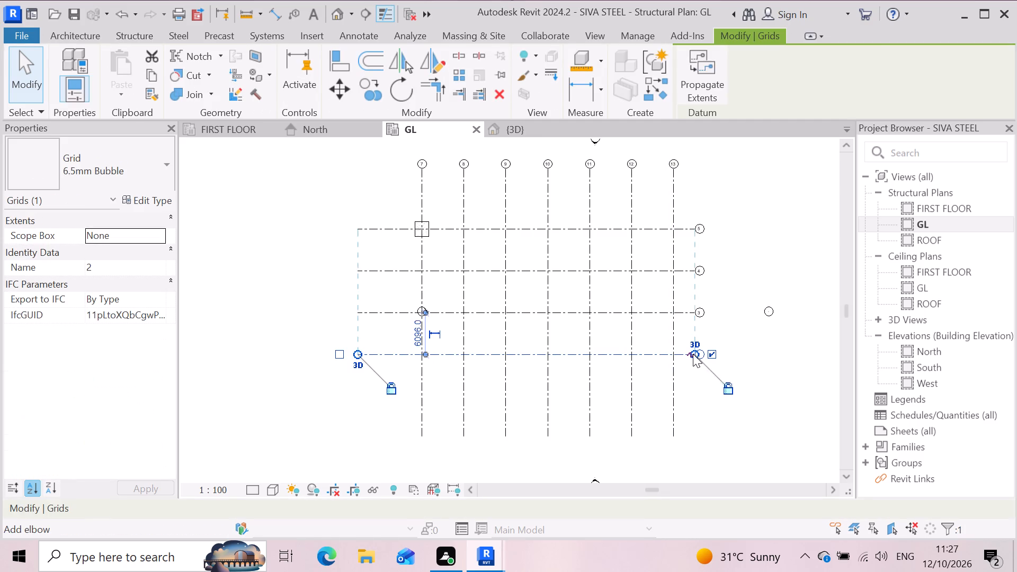
left_click(664, 227)
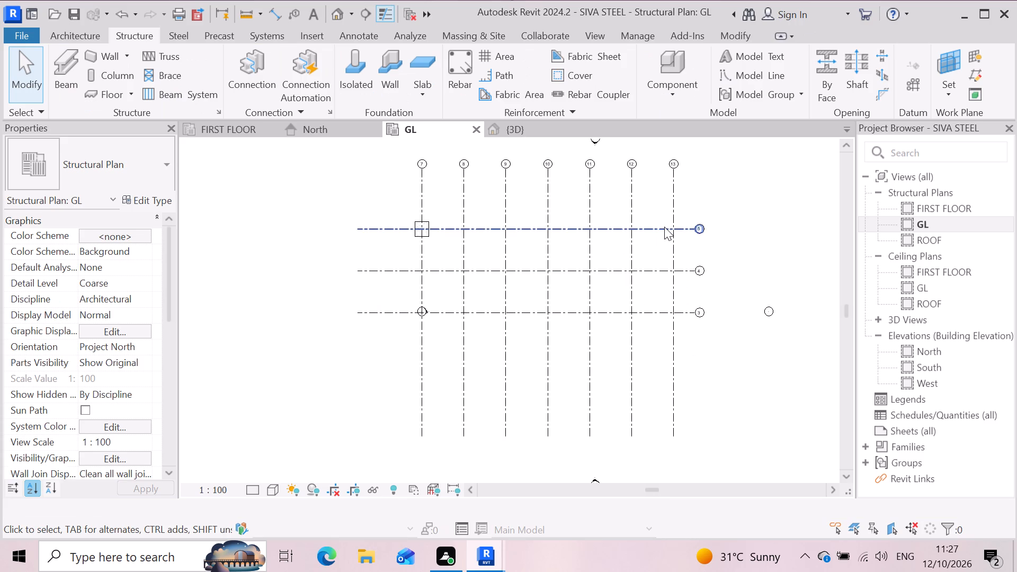
key("Delete")
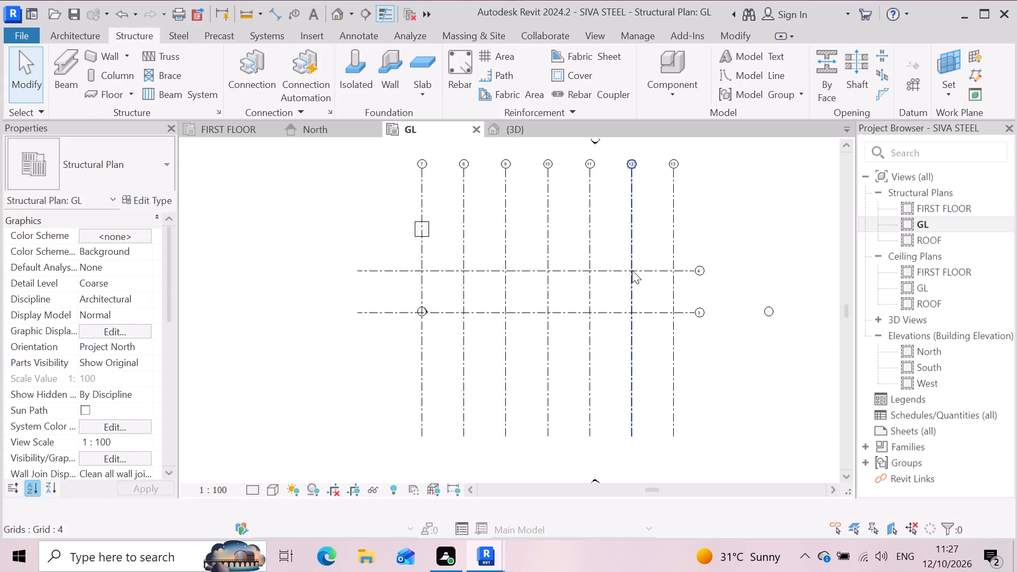
left_click(615, 270)
key("BackSpace")
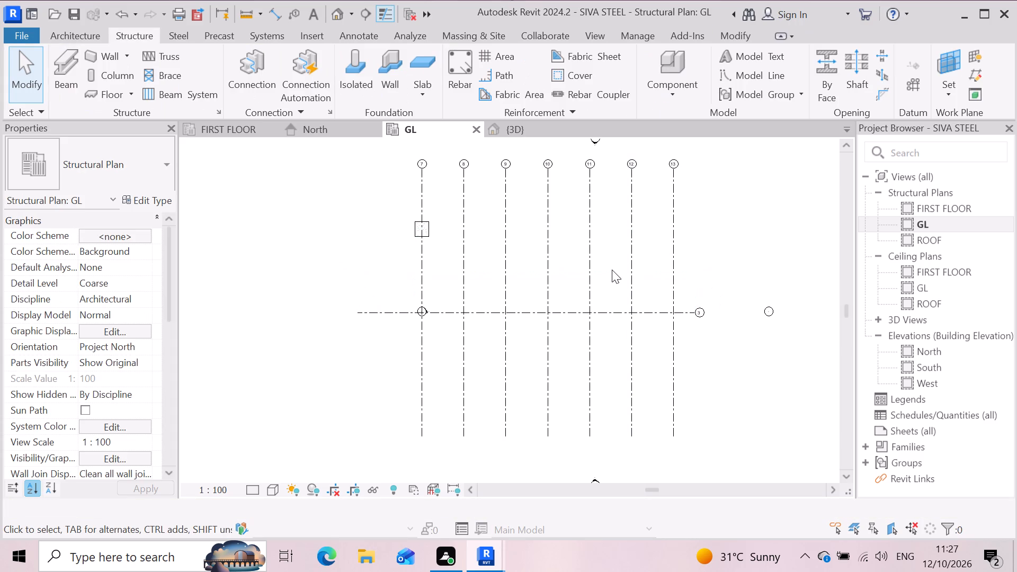
left_click(621, 314)
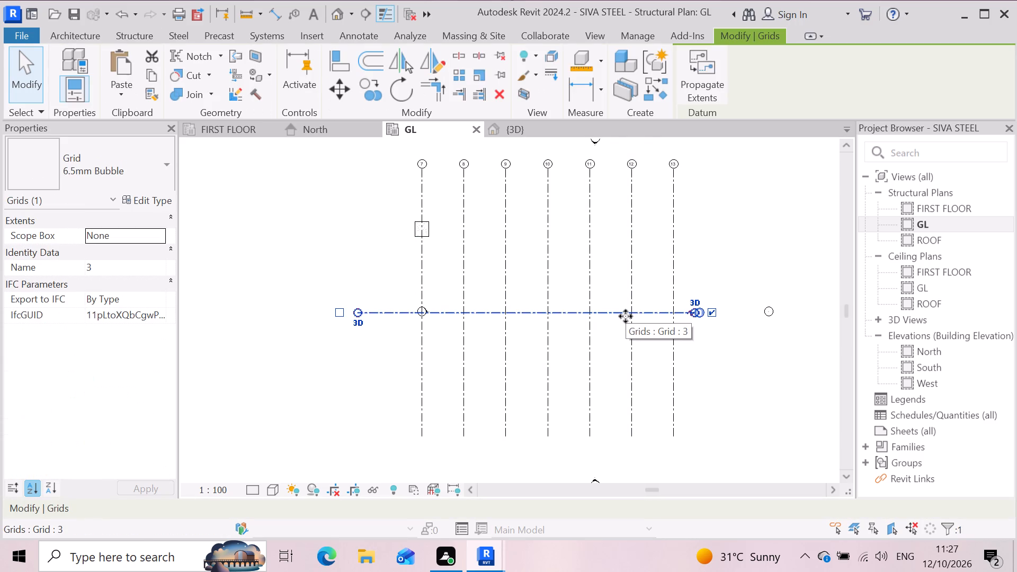
key("Delete")
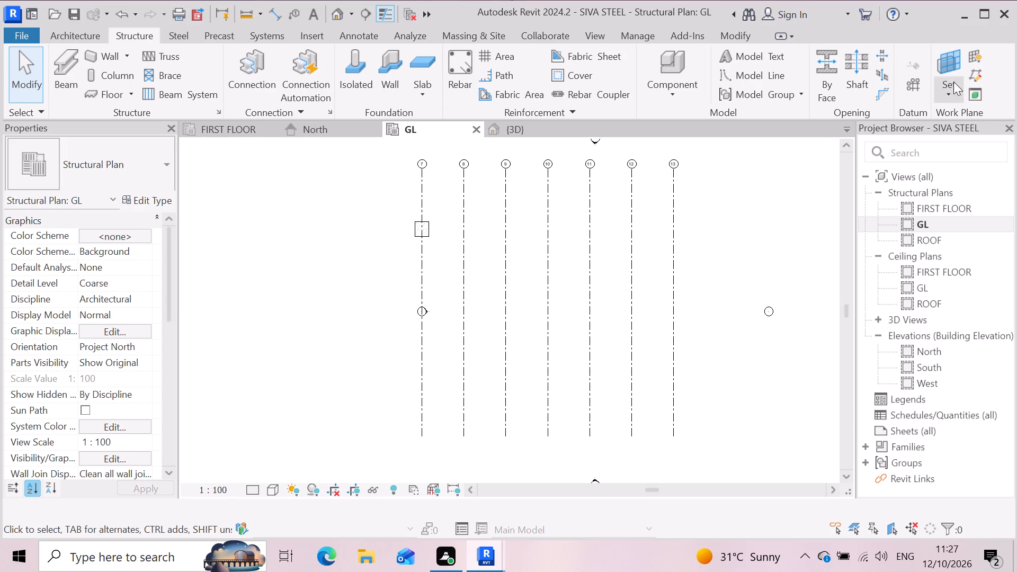
Draw a horizontal grid line from the lower end of grid 7 to the lower end of grid 13.
left_click(915, 87)
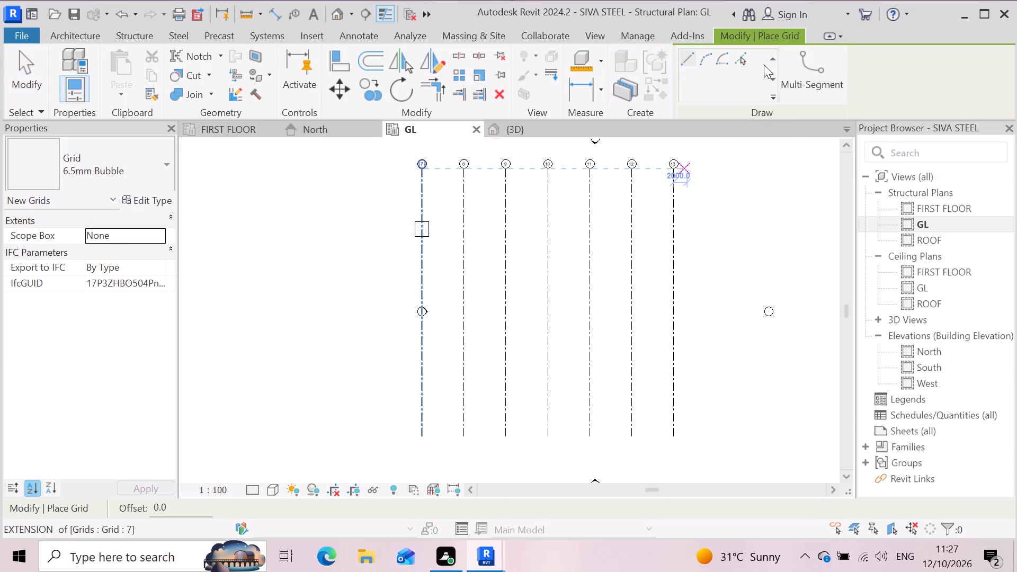
left_click(737, 62)
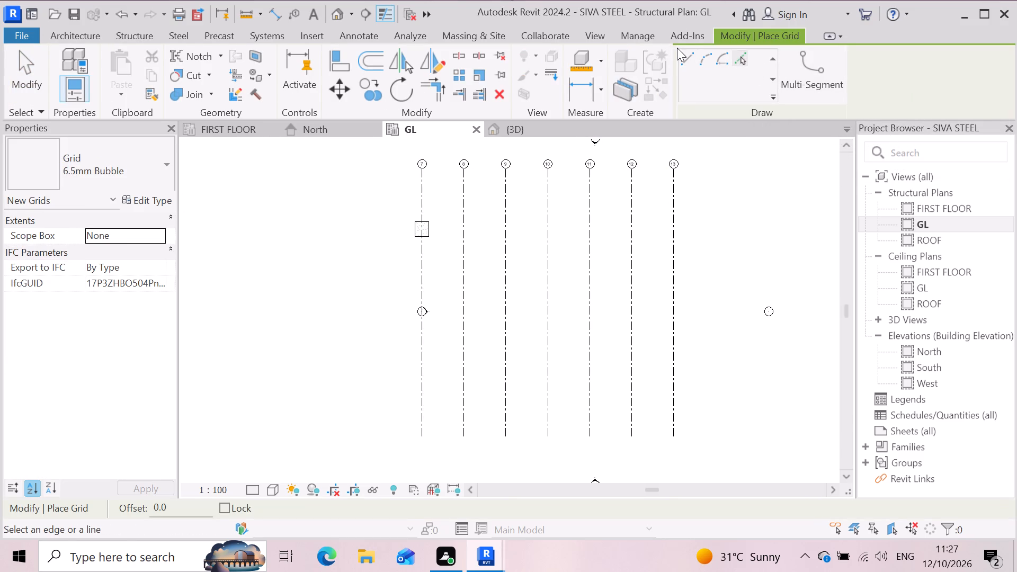
left_click(685, 58)
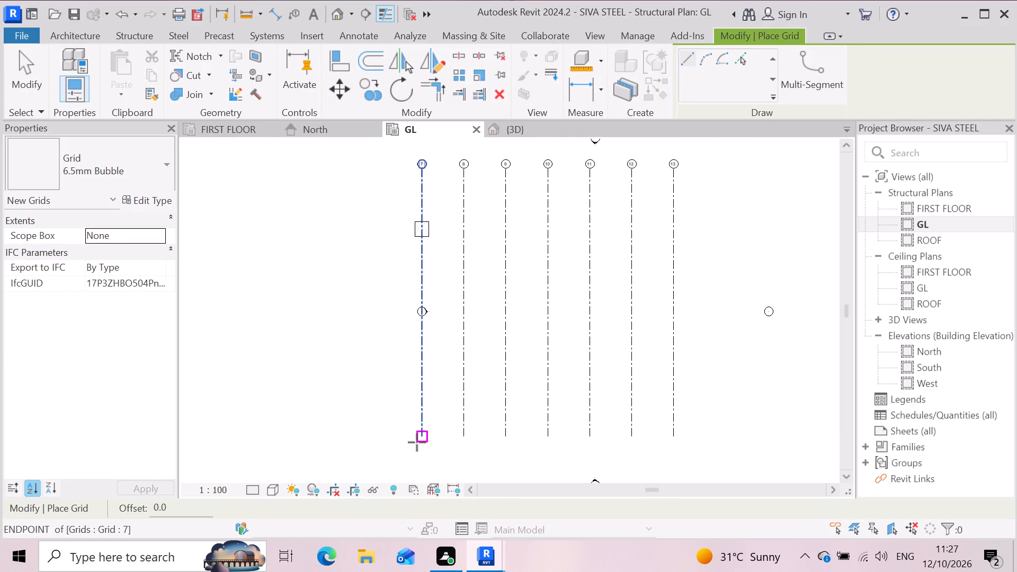
left_click(418, 438)
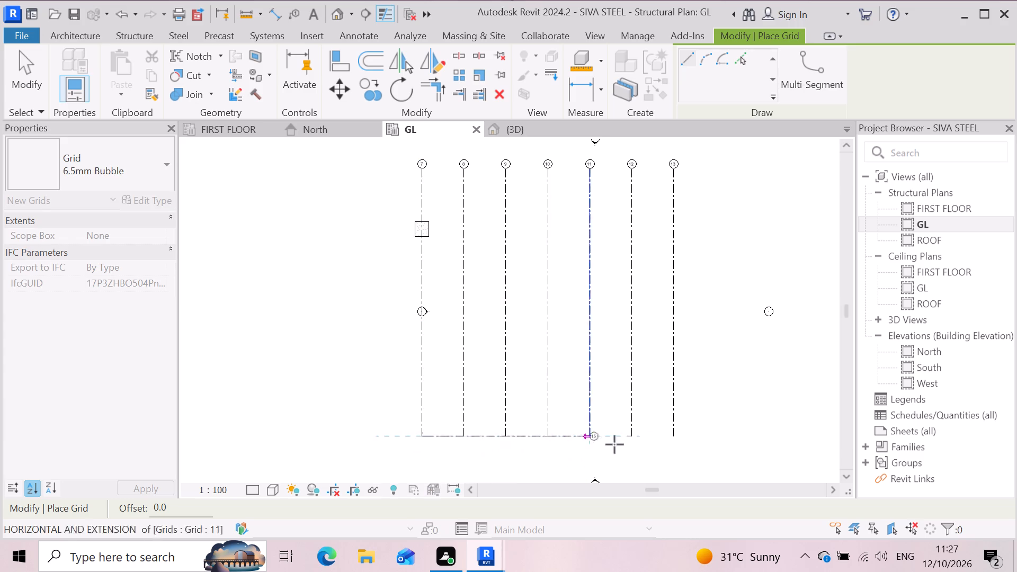
left_click(679, 433)
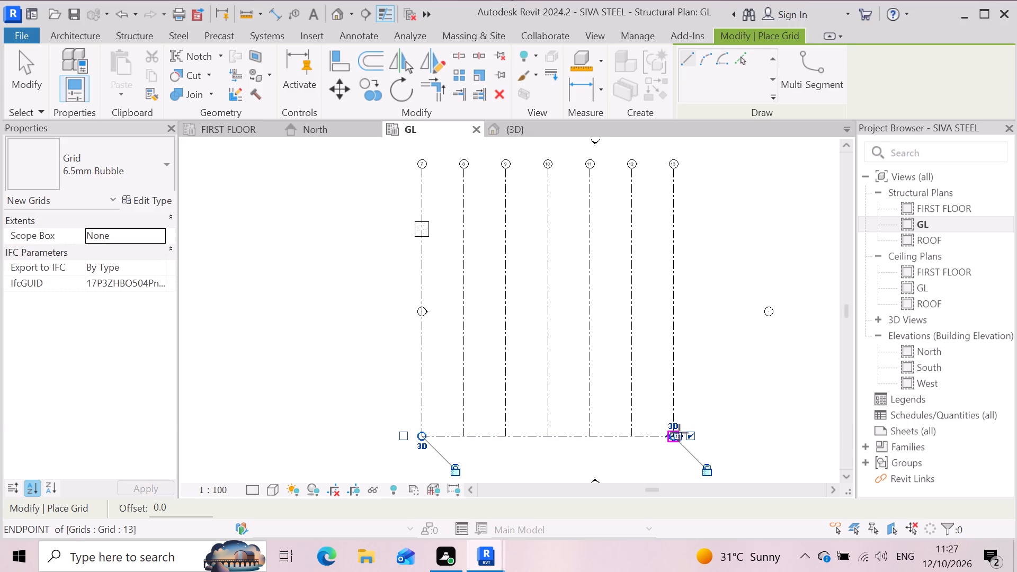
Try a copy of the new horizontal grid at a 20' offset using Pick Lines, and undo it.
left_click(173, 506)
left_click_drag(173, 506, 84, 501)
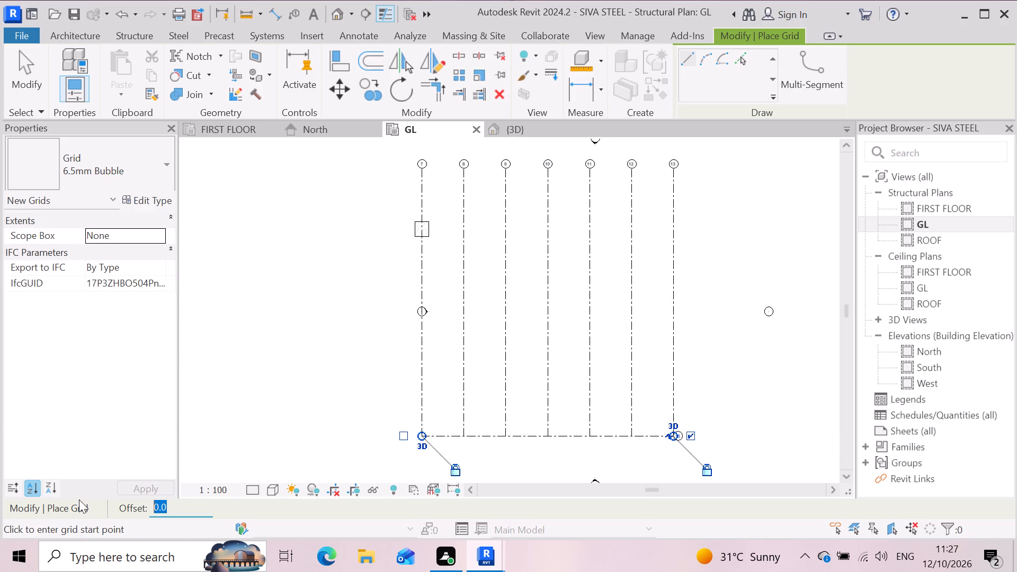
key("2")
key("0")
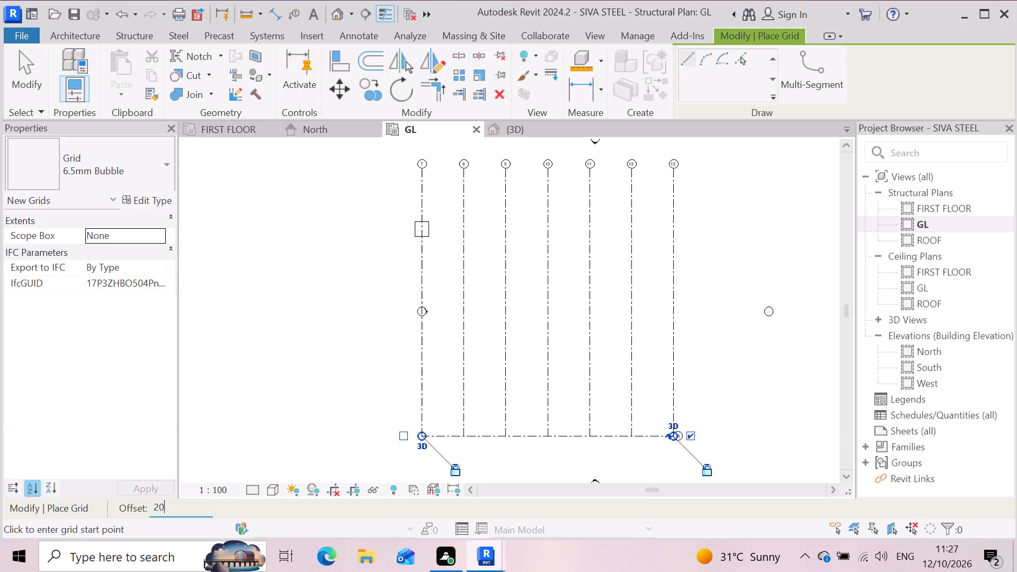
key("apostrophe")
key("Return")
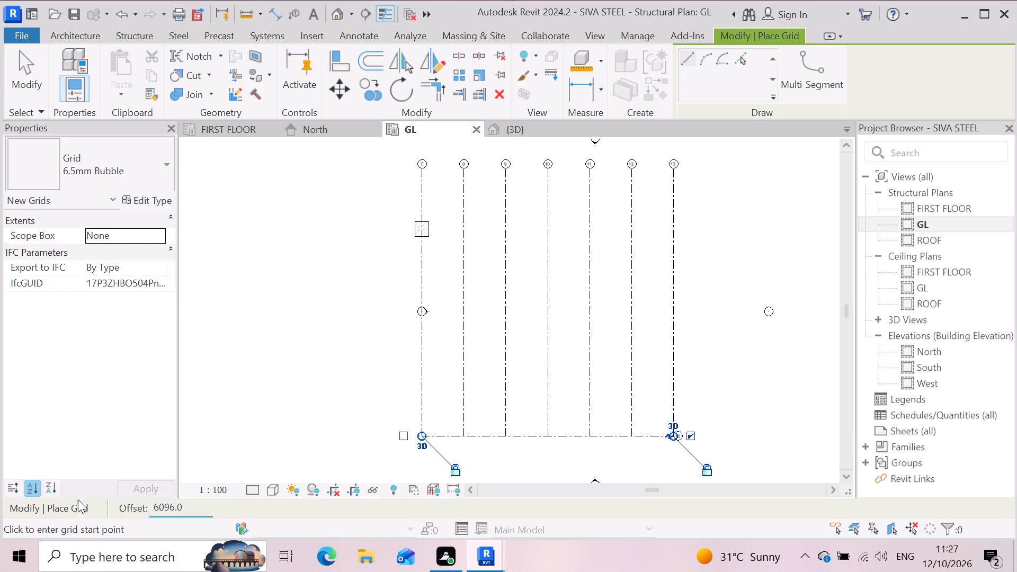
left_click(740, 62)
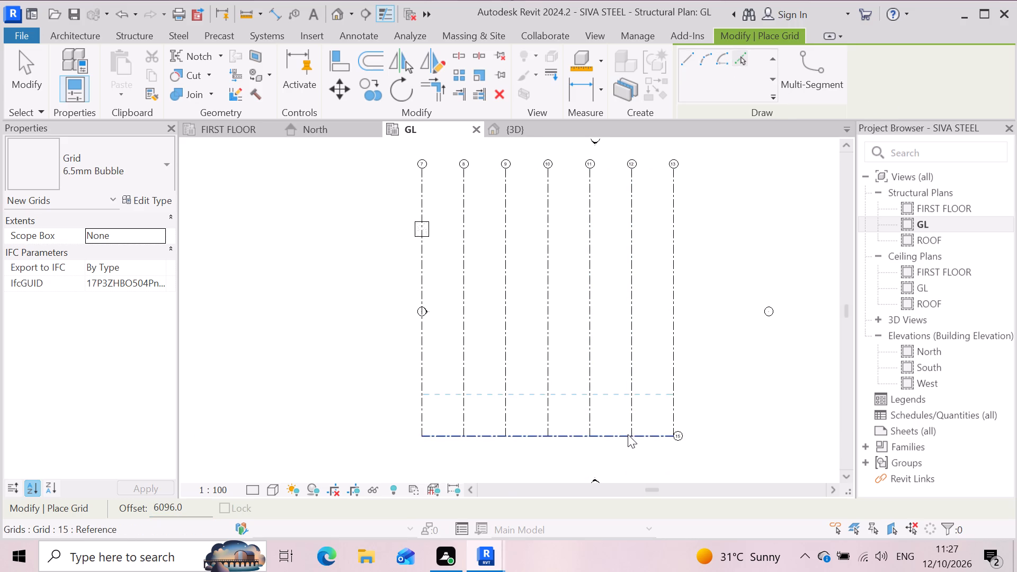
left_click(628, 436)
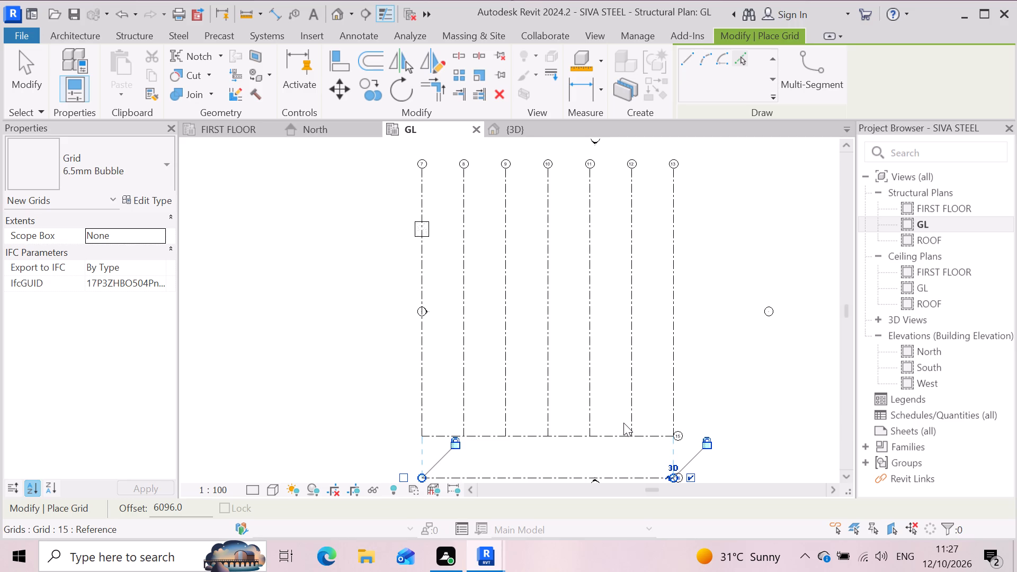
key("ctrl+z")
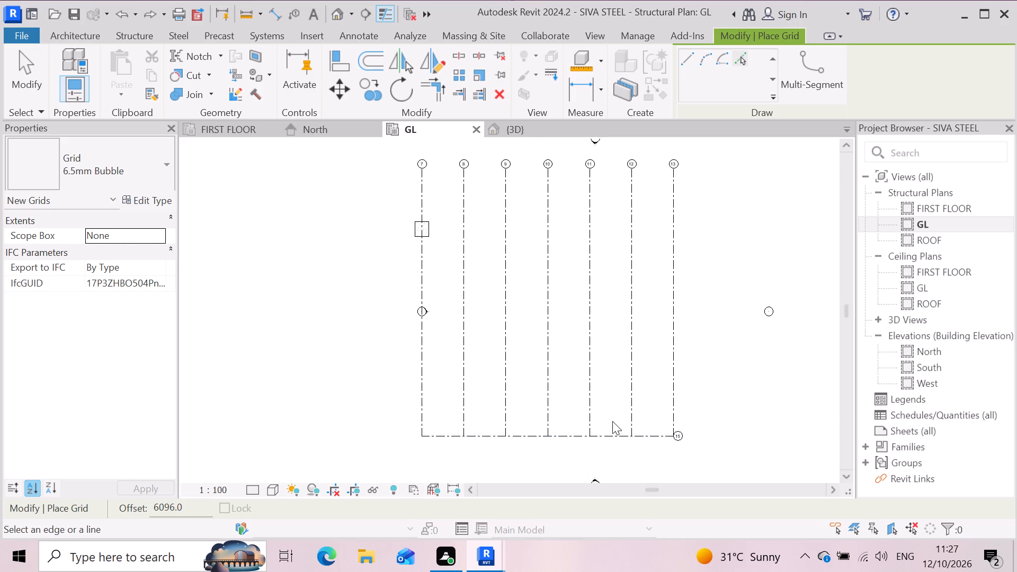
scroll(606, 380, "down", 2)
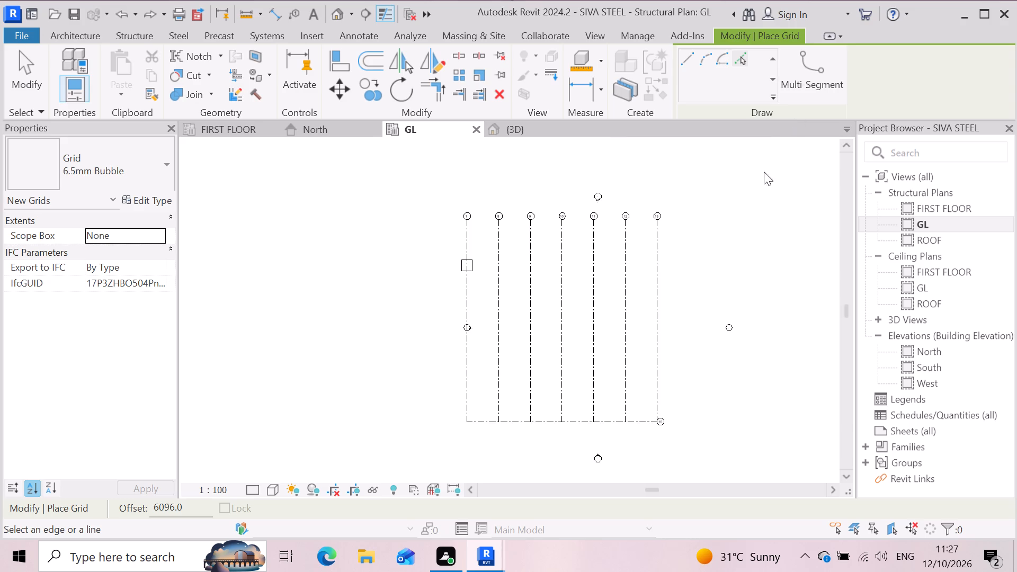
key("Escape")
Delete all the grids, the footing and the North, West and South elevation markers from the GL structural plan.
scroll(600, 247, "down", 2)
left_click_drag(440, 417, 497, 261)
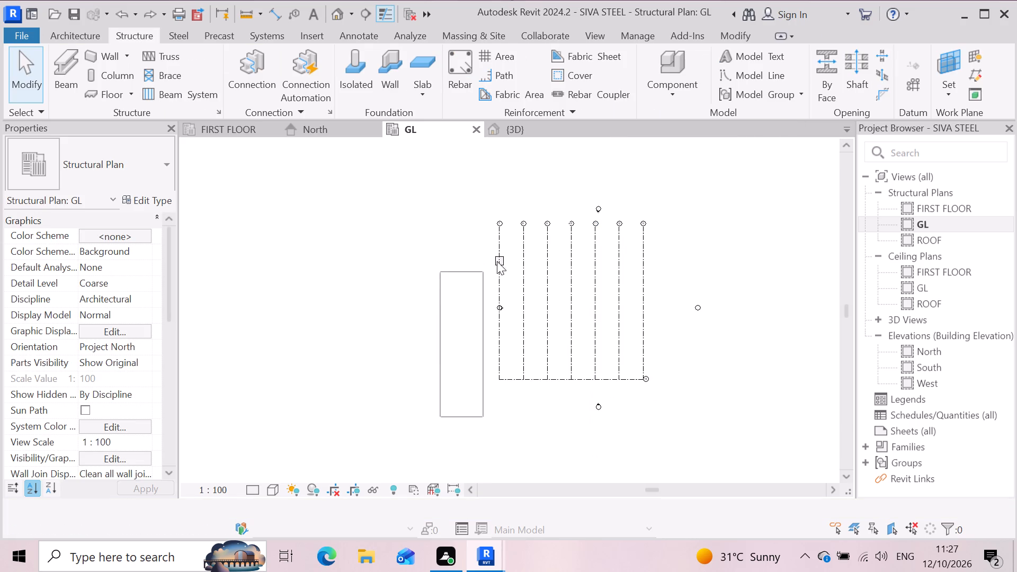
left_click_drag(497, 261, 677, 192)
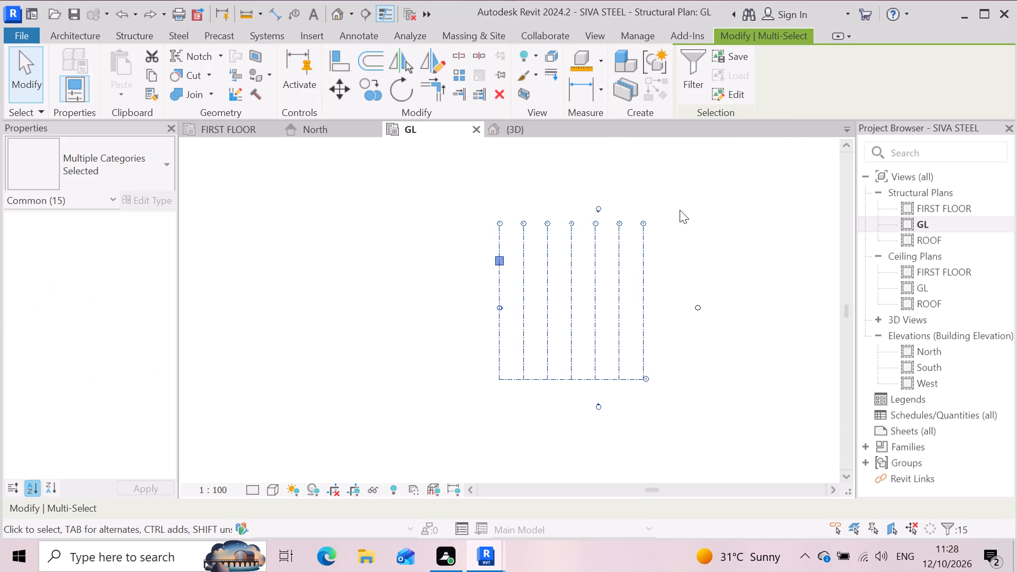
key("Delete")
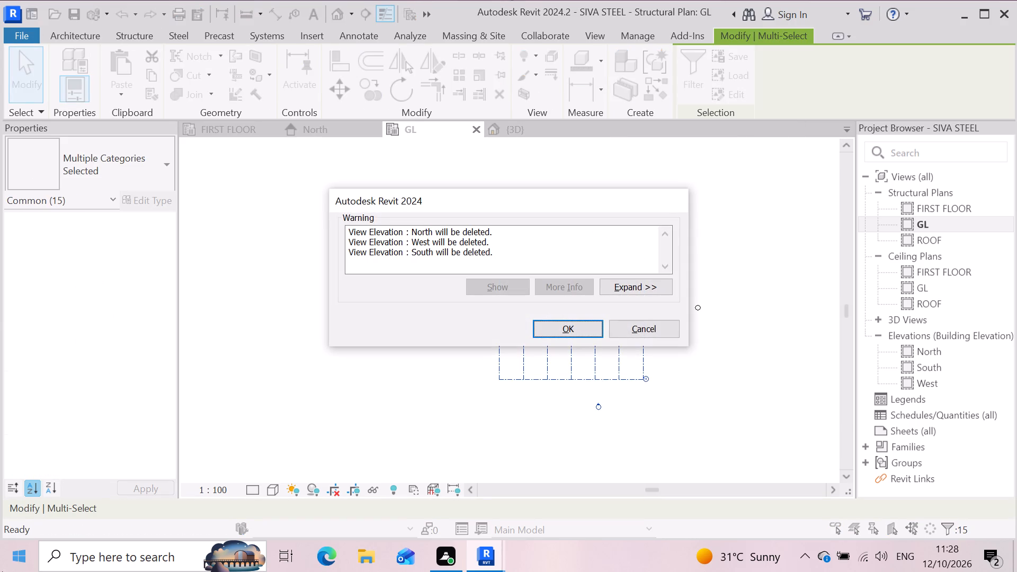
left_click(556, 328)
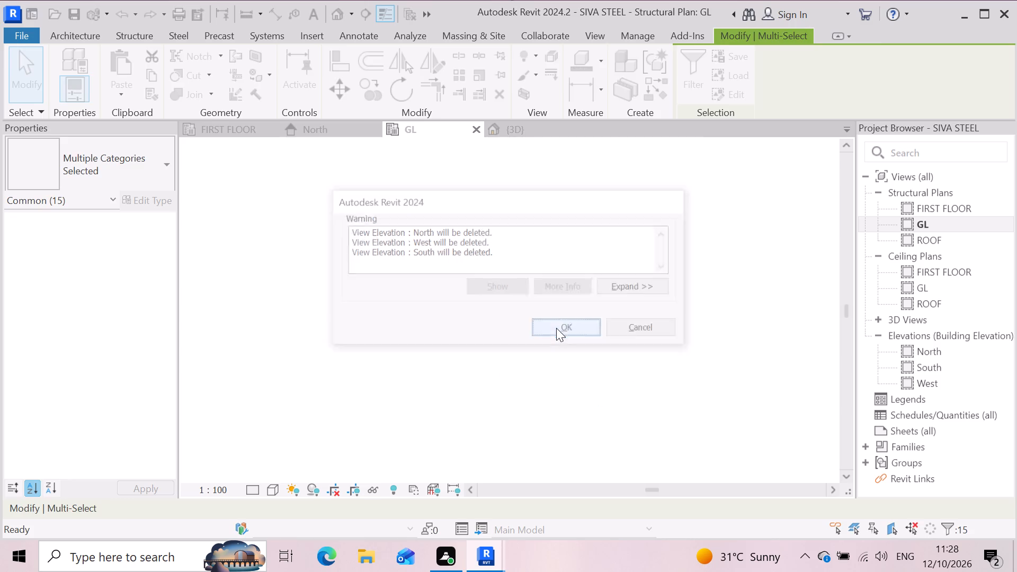
Examine the GL structural plan and the 3D view for any remaining elements.
scroll(469, 353, "down", 2)
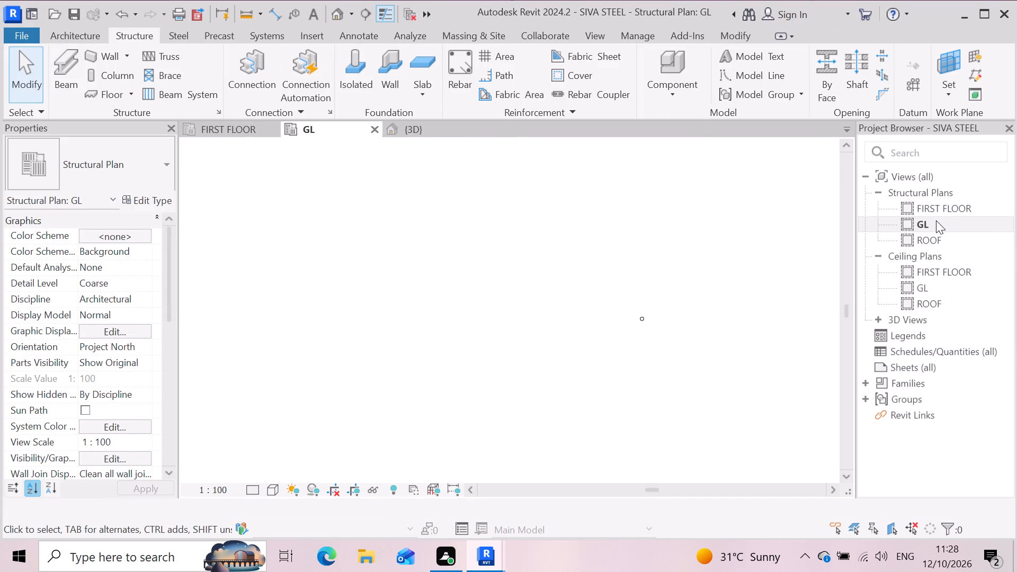
double_click(936, 220)
left_click(453, 126)
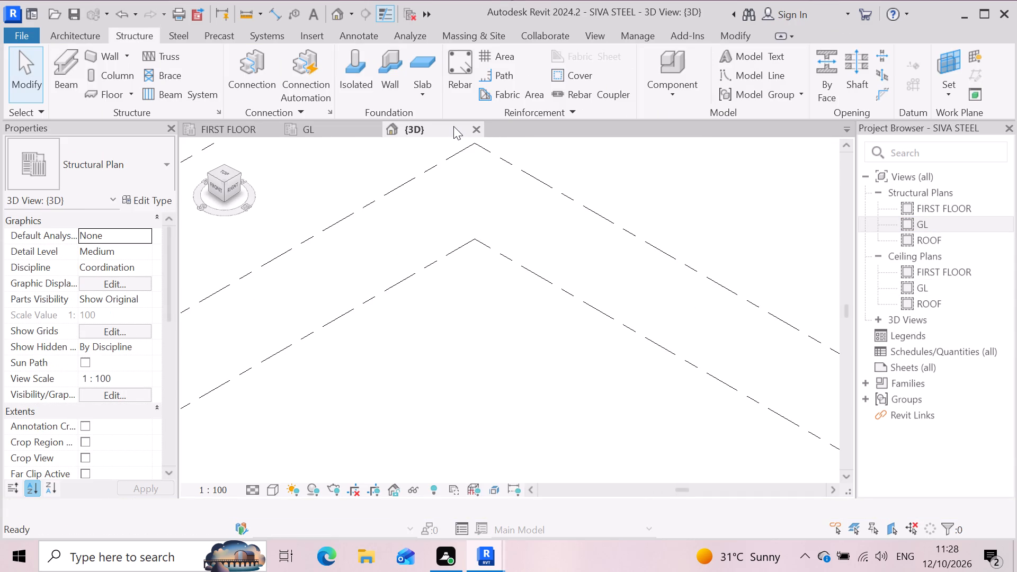
scroll(485, 214, "down", 11)
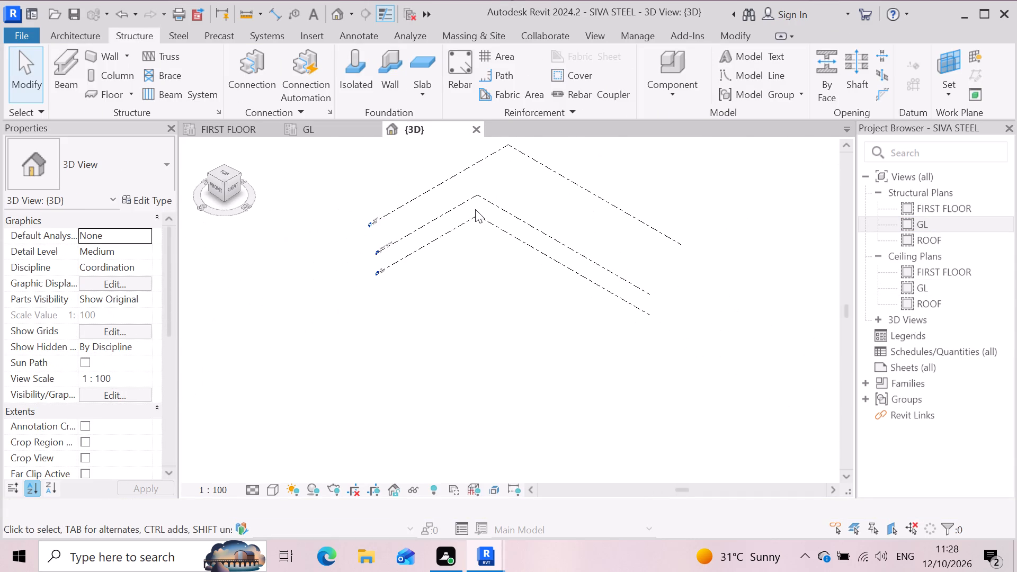
scroll(475, 209, "up", 3)
left_click(331, 130)
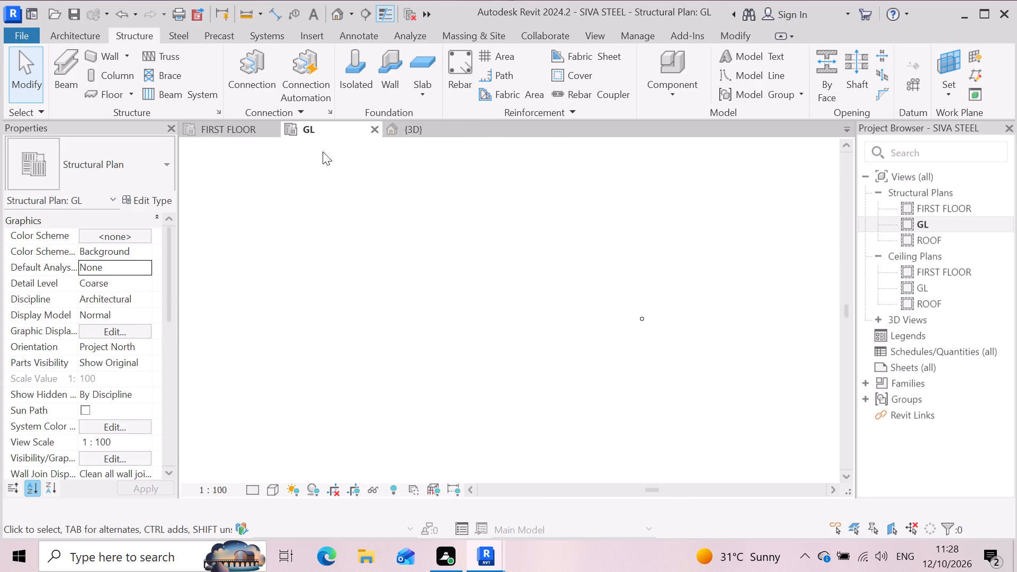
scroll(631, 334, "up", 4)
scroll(439, 299, "down", 7)
scroll(558, 314, "up", 1)
scroll(529, 296, "down", 9)
scroll(528, 296, "up", 7)
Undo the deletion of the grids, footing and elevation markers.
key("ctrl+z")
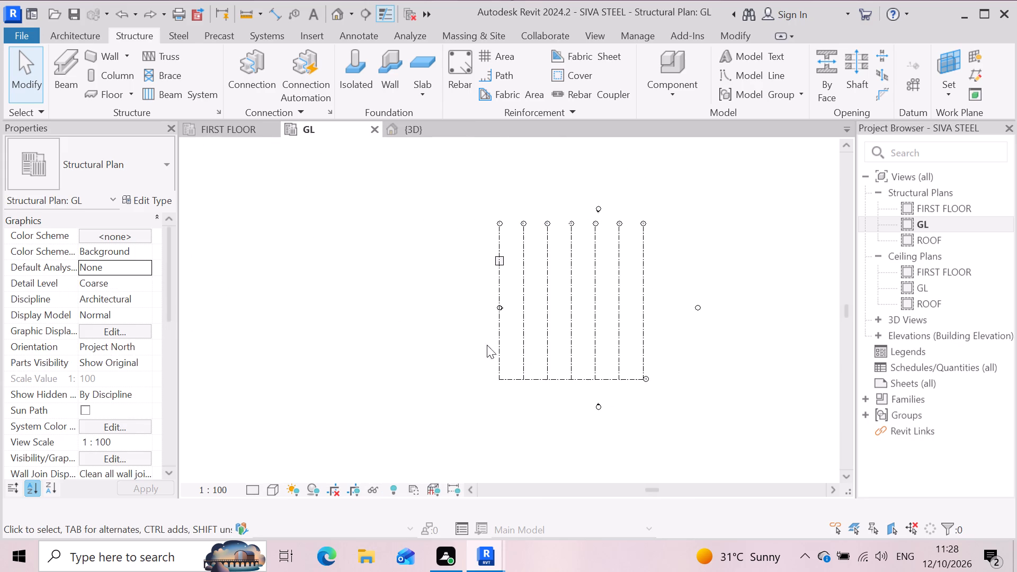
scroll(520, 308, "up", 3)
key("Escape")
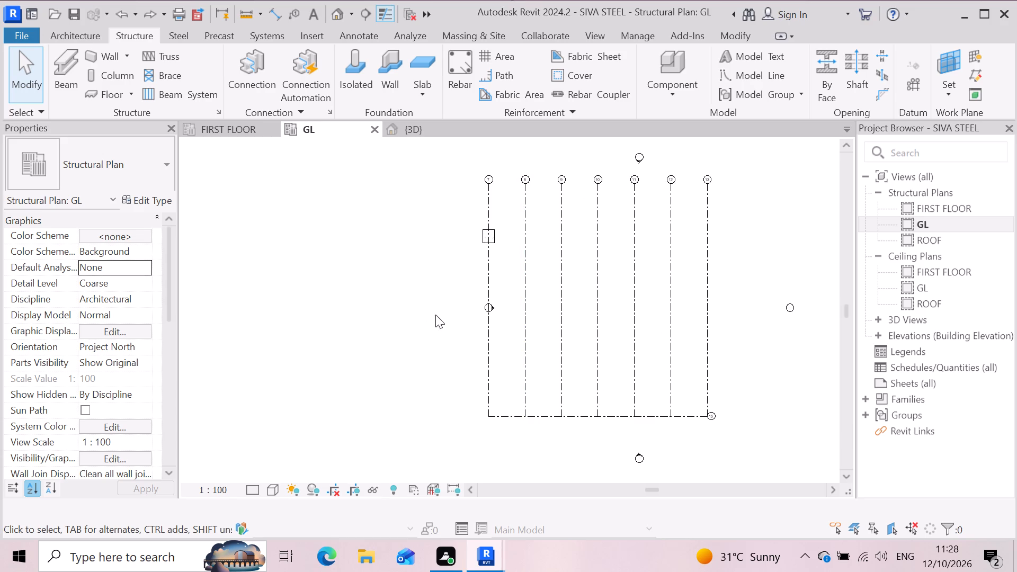
Delete the seven vertical grids 7 to 13 in the GL structural plan.
left_click(488, 276)
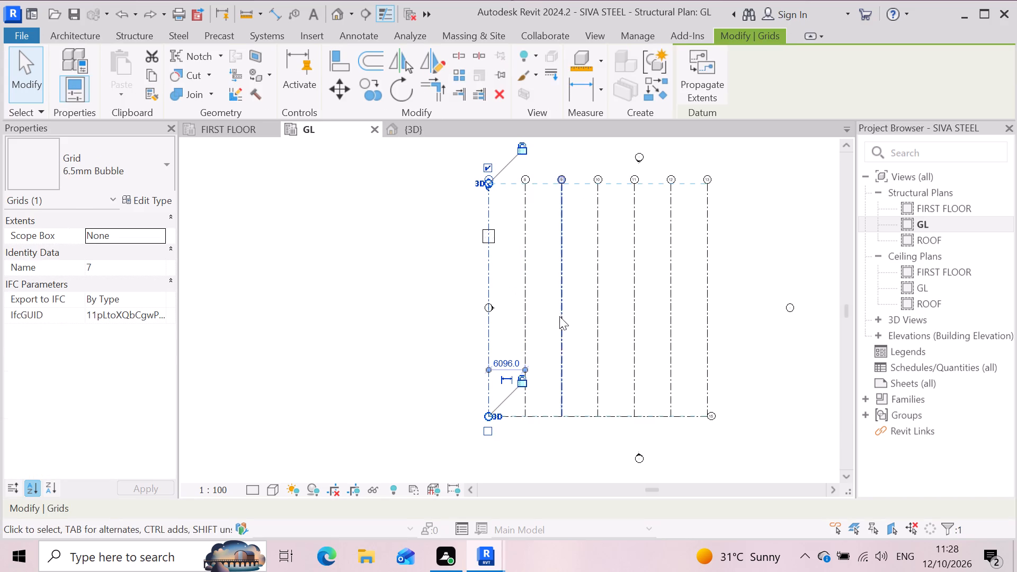
left_click(521, 290, "ctrl")
left_click(563, 291, "ctrl")
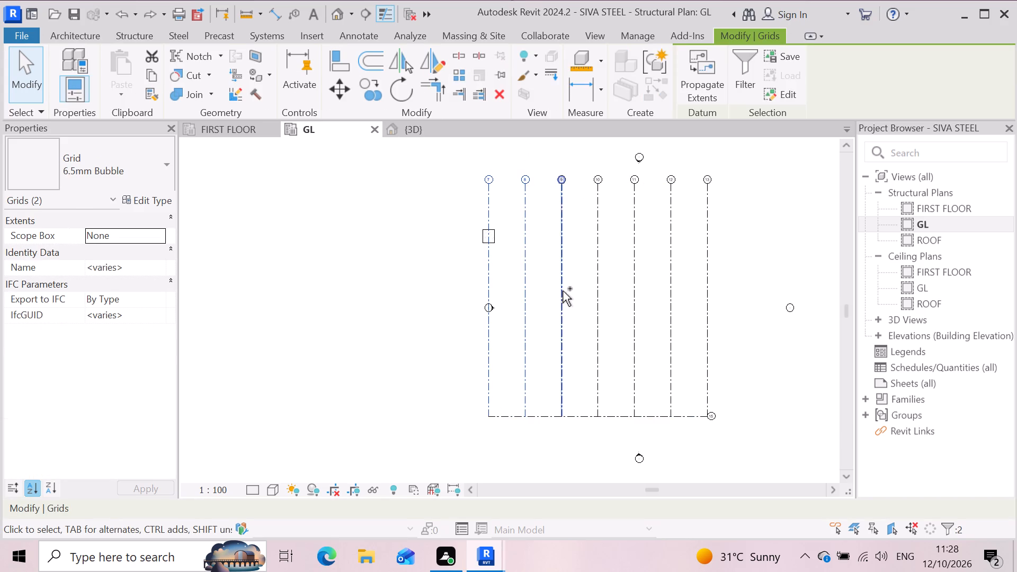
left_click(595, 294, "ctrl")
left_click(635, 290, "ctrl")
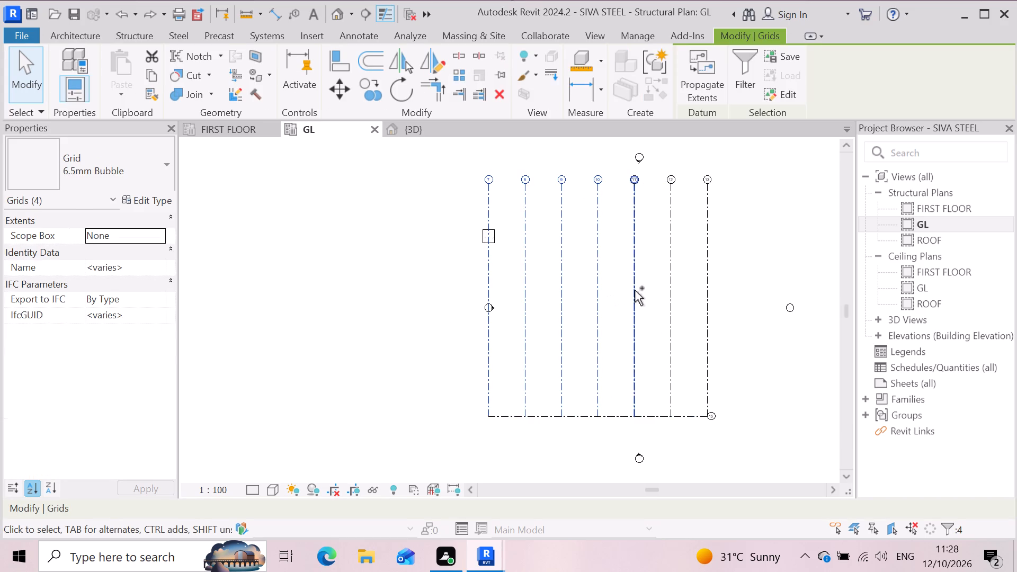
left_click(675, 291, "ctrl")
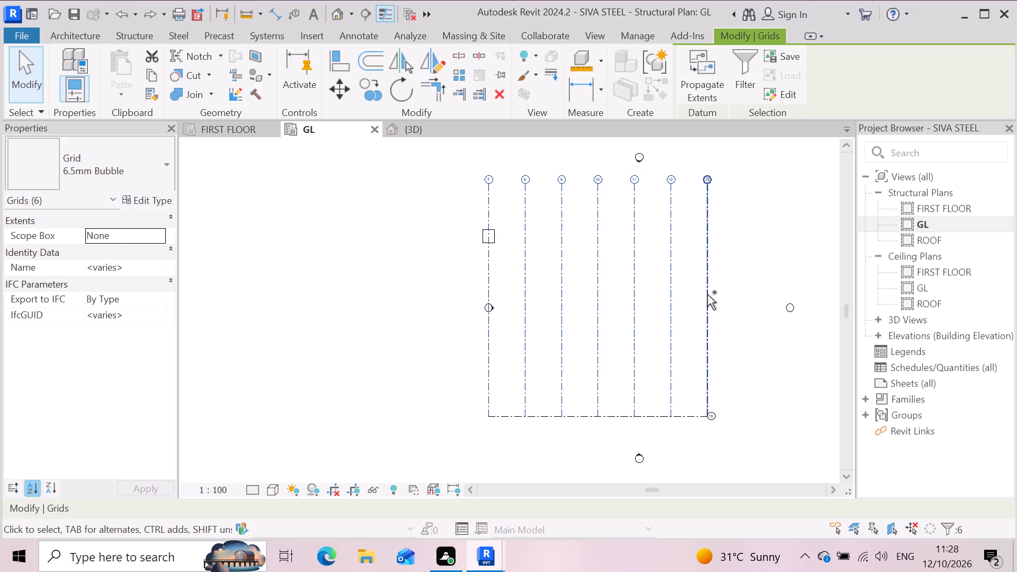
left_click(707, 294, "ctrl")
key("Delete")
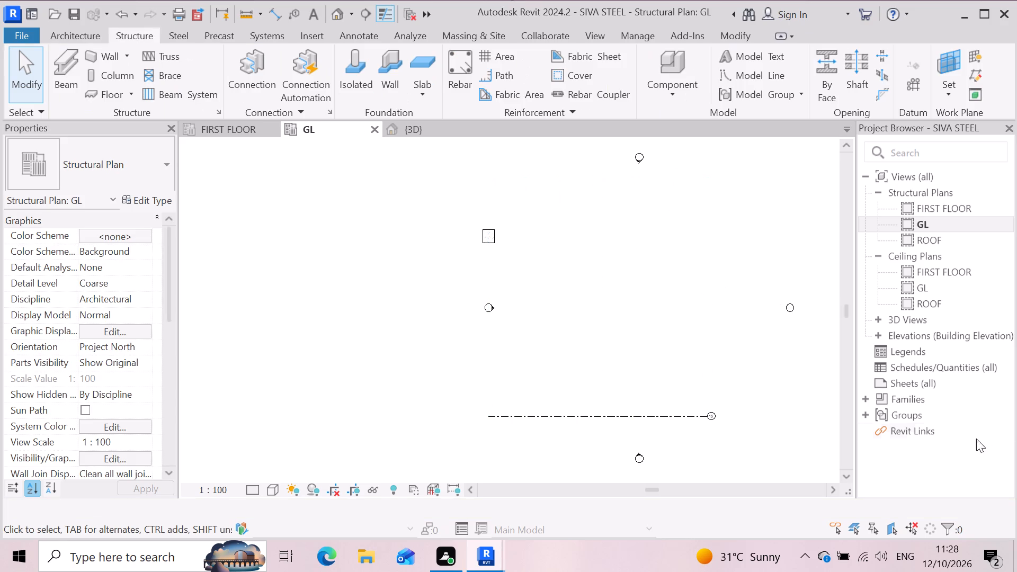
Delete the remaining horizontal grid 15 in the GL structural plan.
left_click(664, 419)
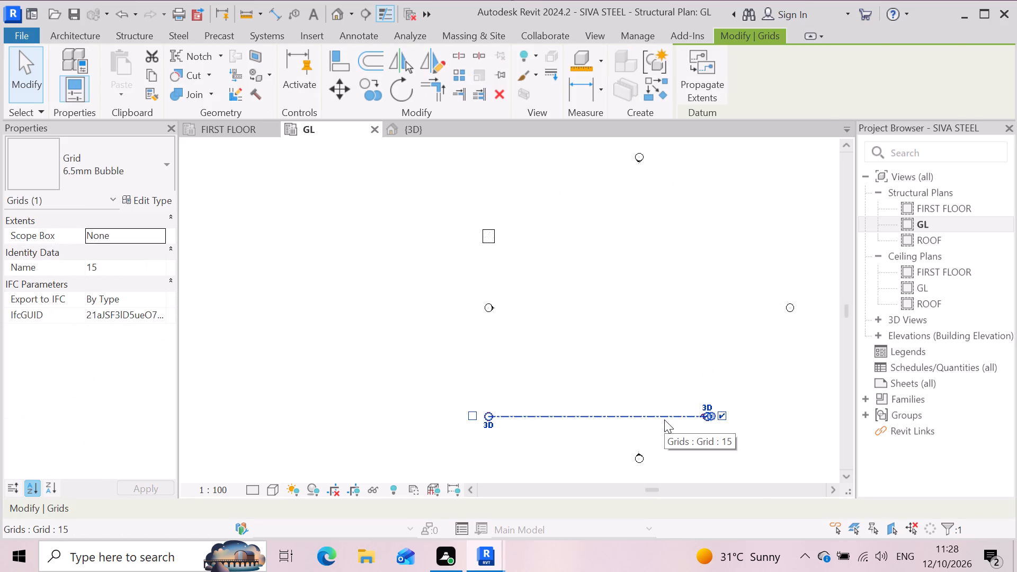
key("Delete")
scroll(460, 397, "down", 4)
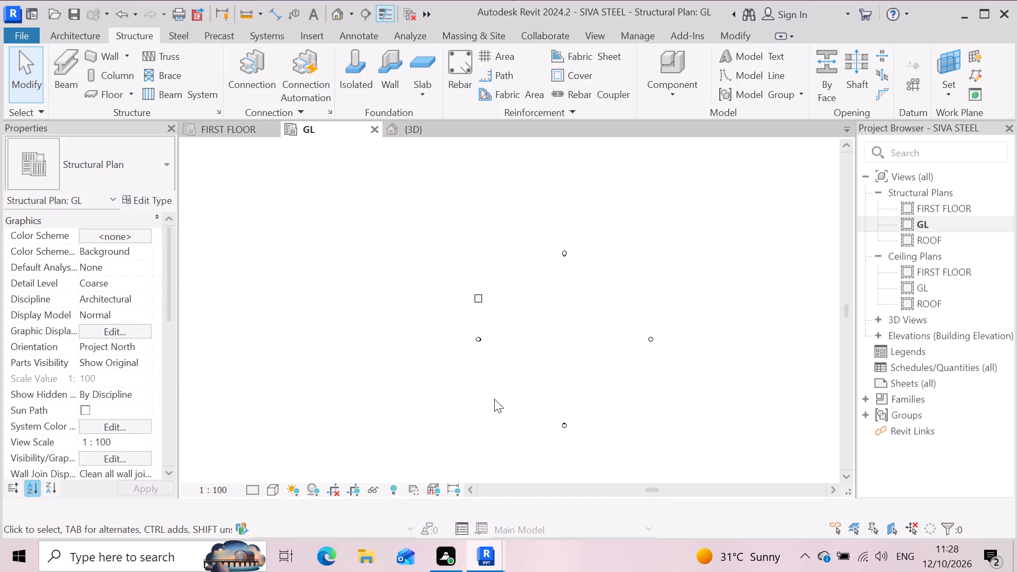
scroll(522, 418, "up", 2)
scroll(456, 370, "down", 1)
Draw a horizontal grid line in the GL structural plan, below the footing and just above the south elevation marker.
left_click(907, 86)
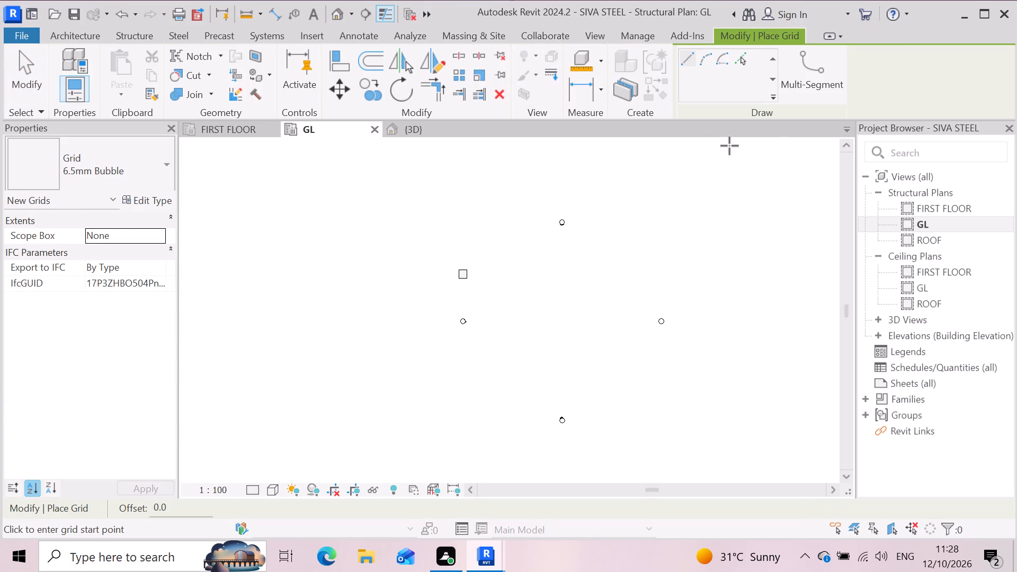
left_click(685, 60)
left_click(431, 387)
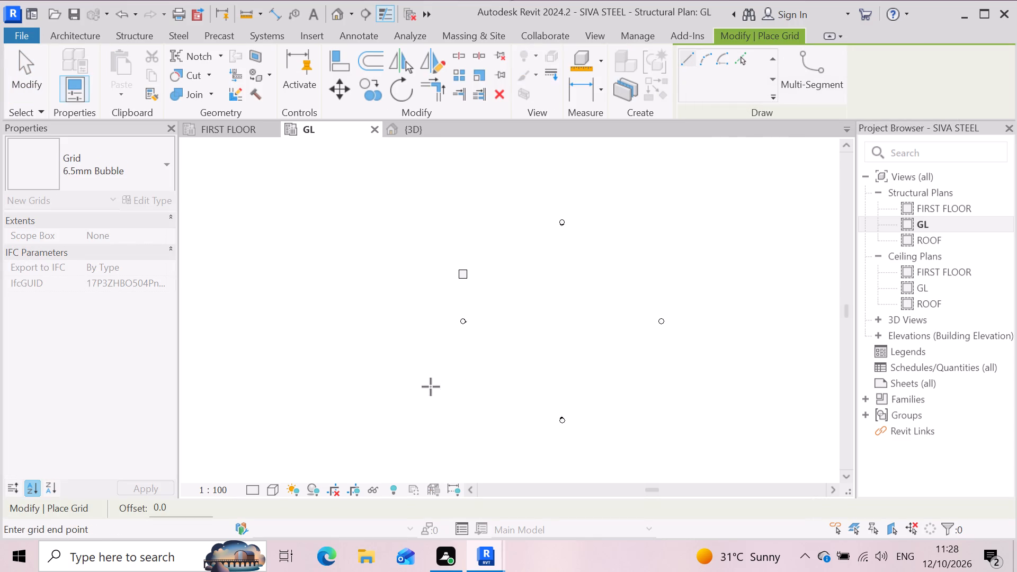
left_click(655, 385)
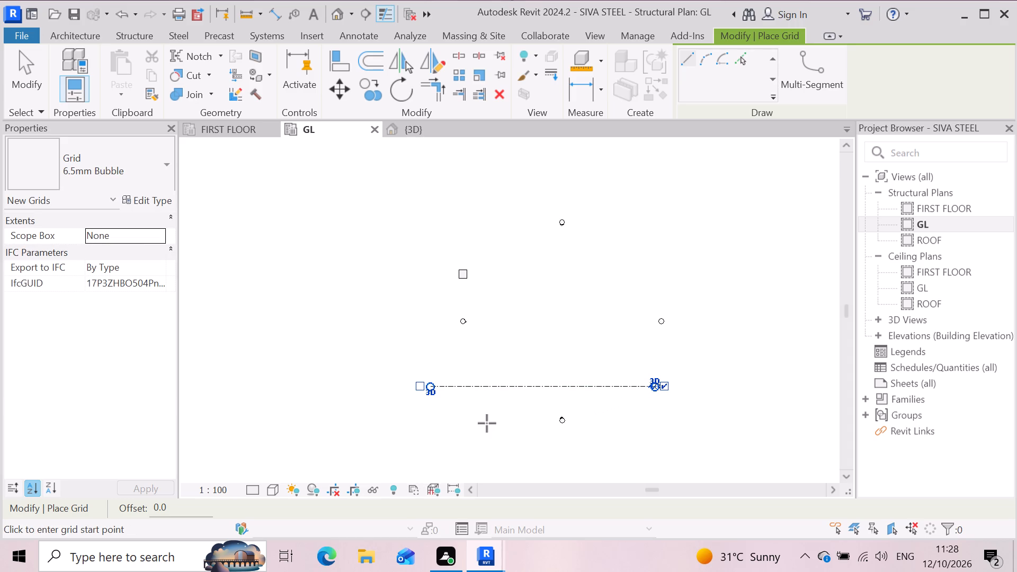
key("Escape")
key("Escape")
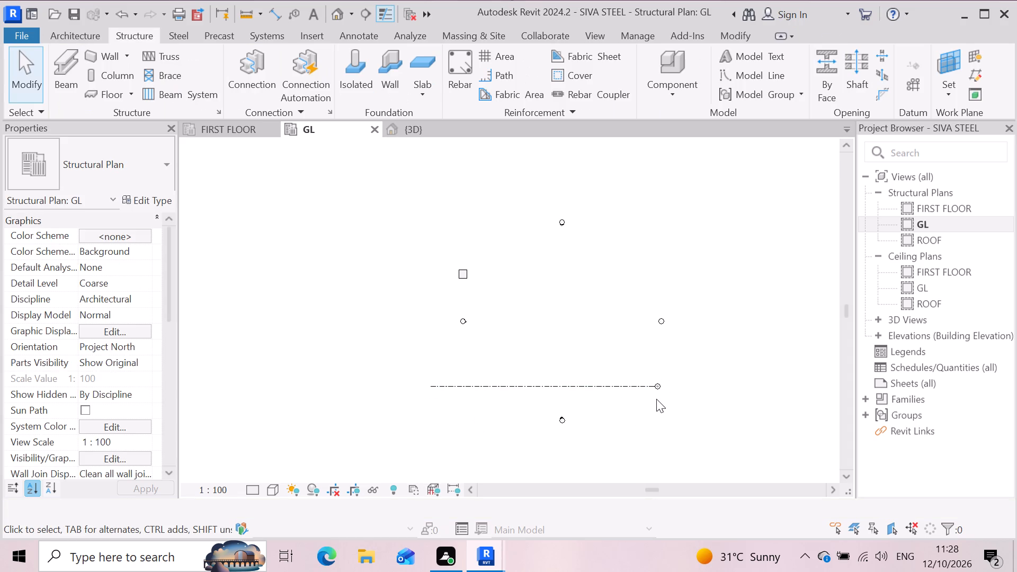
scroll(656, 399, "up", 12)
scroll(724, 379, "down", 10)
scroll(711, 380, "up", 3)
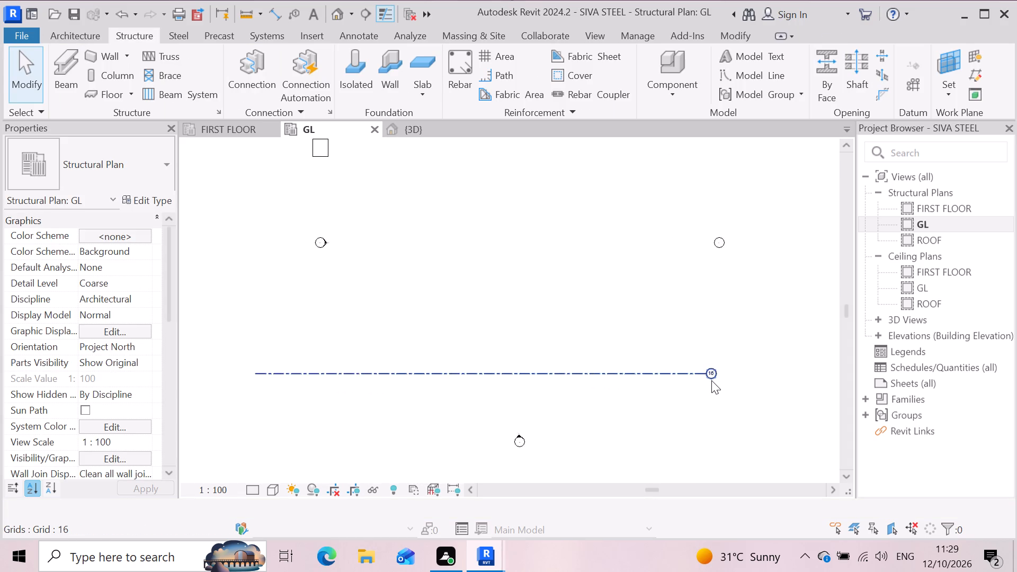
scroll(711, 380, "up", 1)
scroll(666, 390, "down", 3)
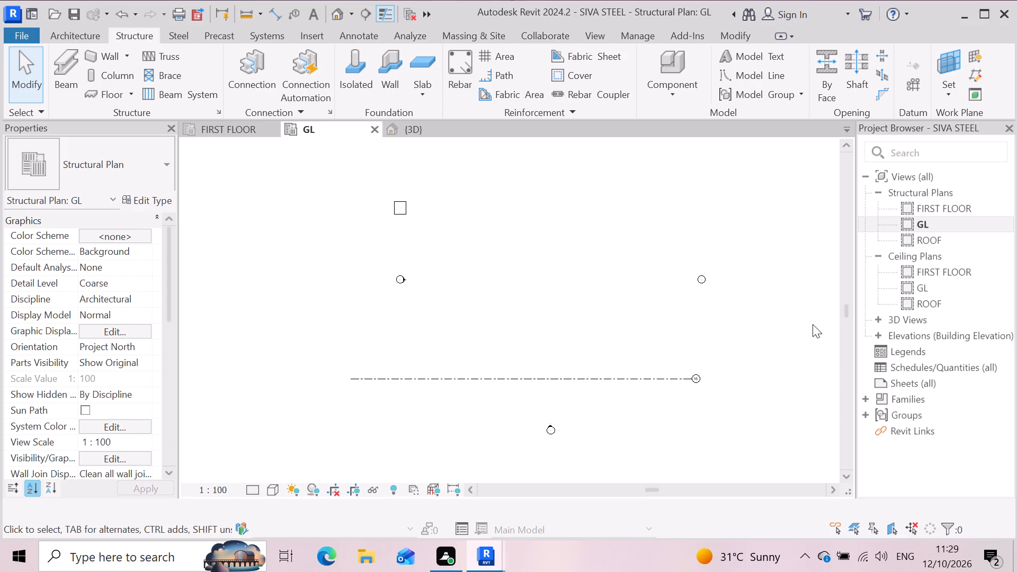
Use Pick Lines with a 20' grid offset to add four successive parallel horizontal grids above the existing one in the GL plan.
left_click(911, 82)
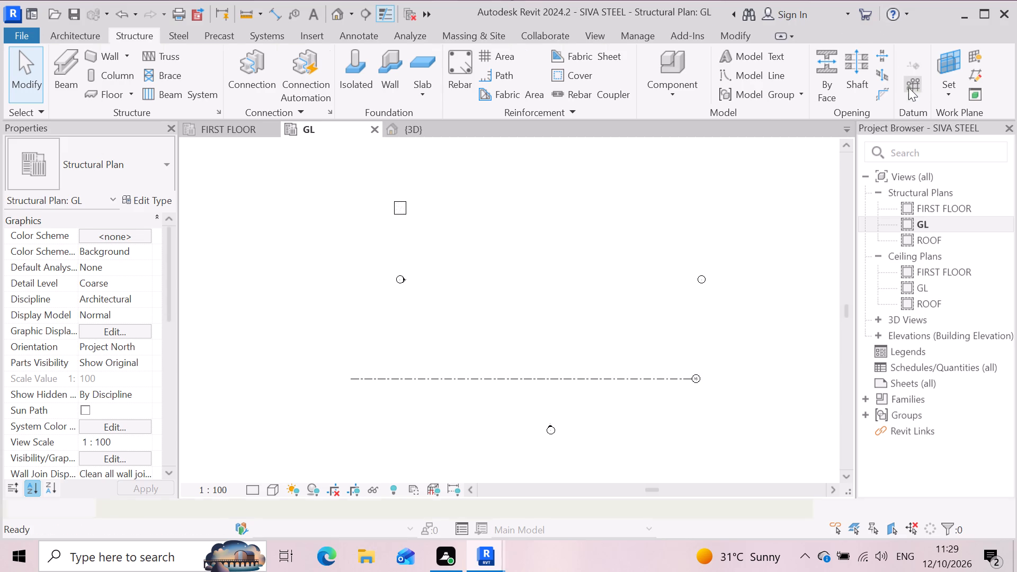
left_click(739, 55)
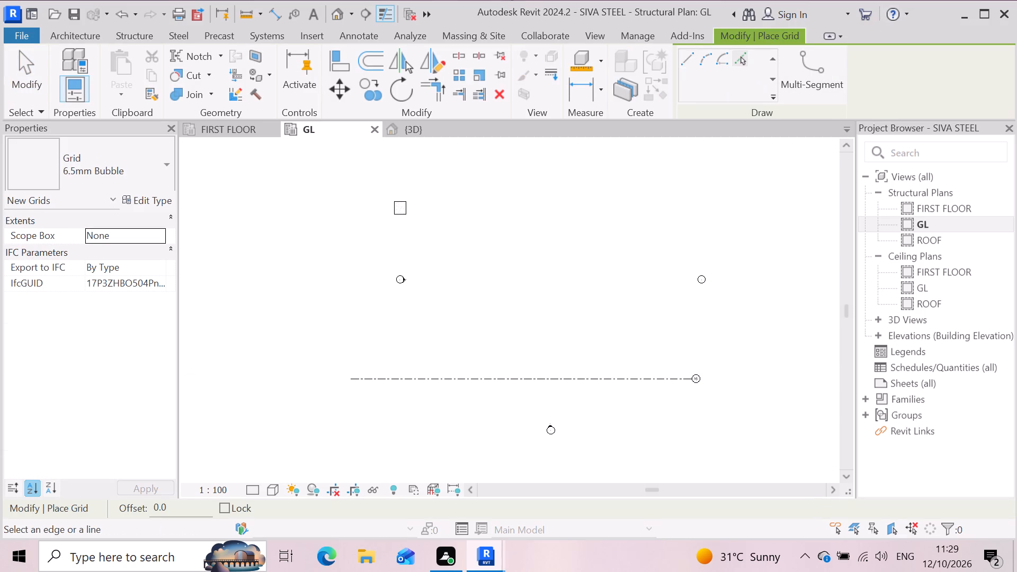
left_click_drag(185, 510, 67, 489)
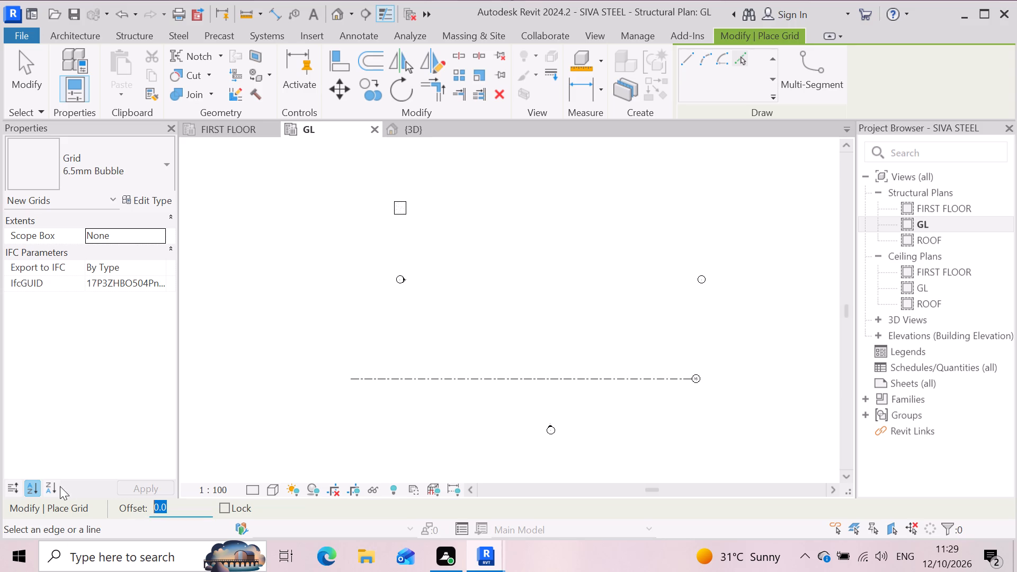
key("2")
key("0")
key("apostrophe")
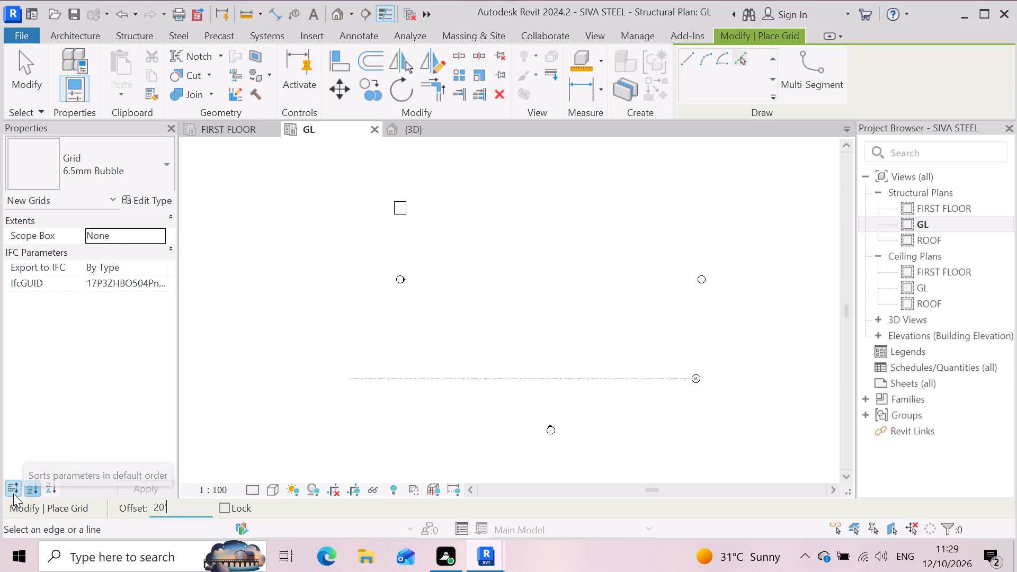
key("Return")
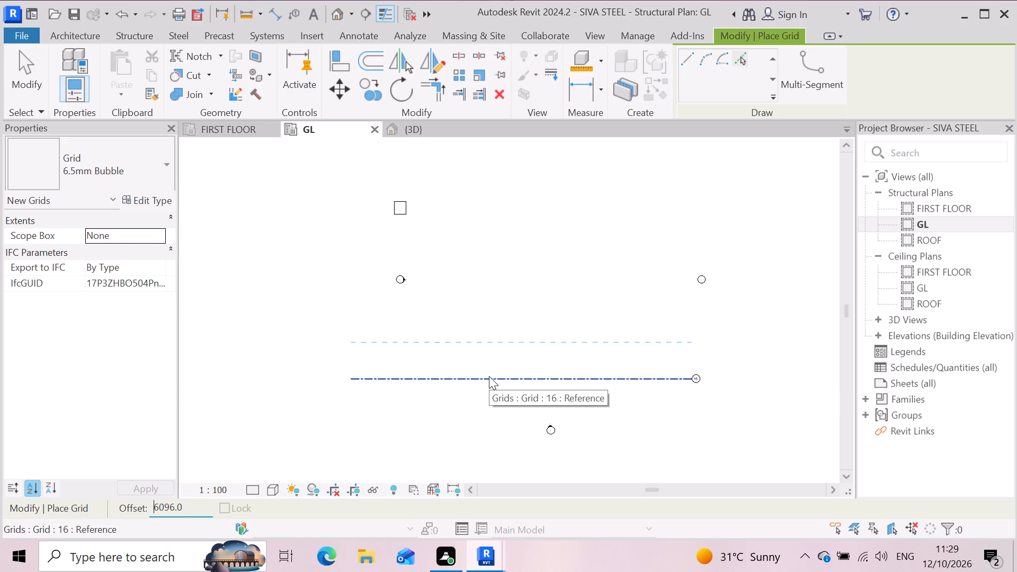
left_click(489, 376)
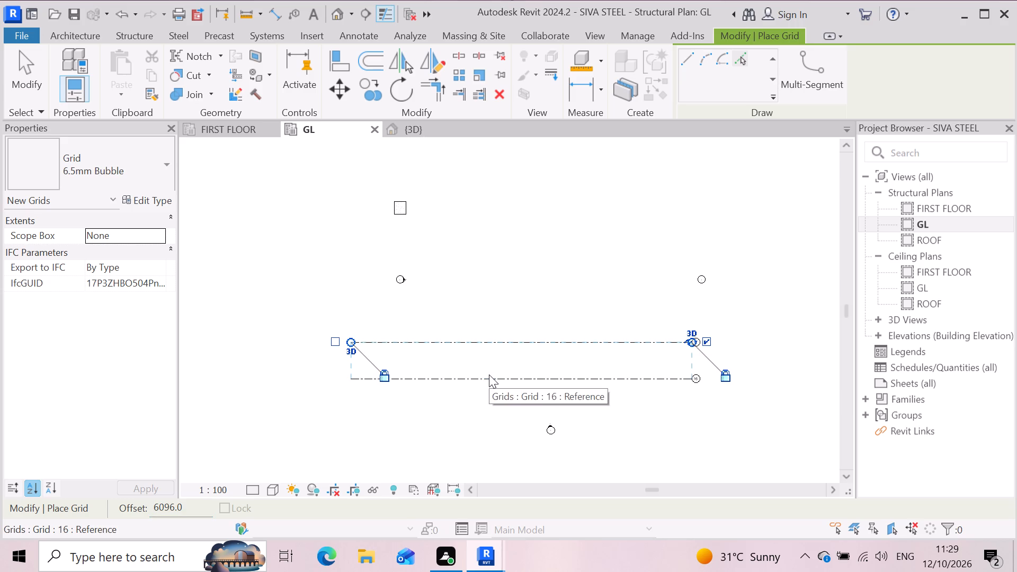
left_click(505, 339)
scroll(564, 357, "up", 2)
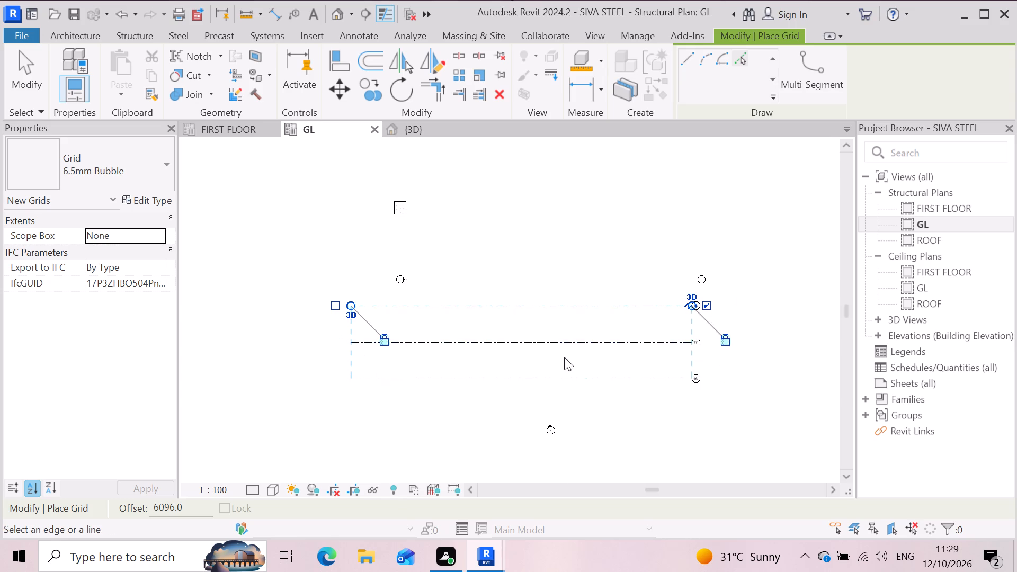
scroll(564, 357, "up", 1)
scroll(577, 330, "down", 2)
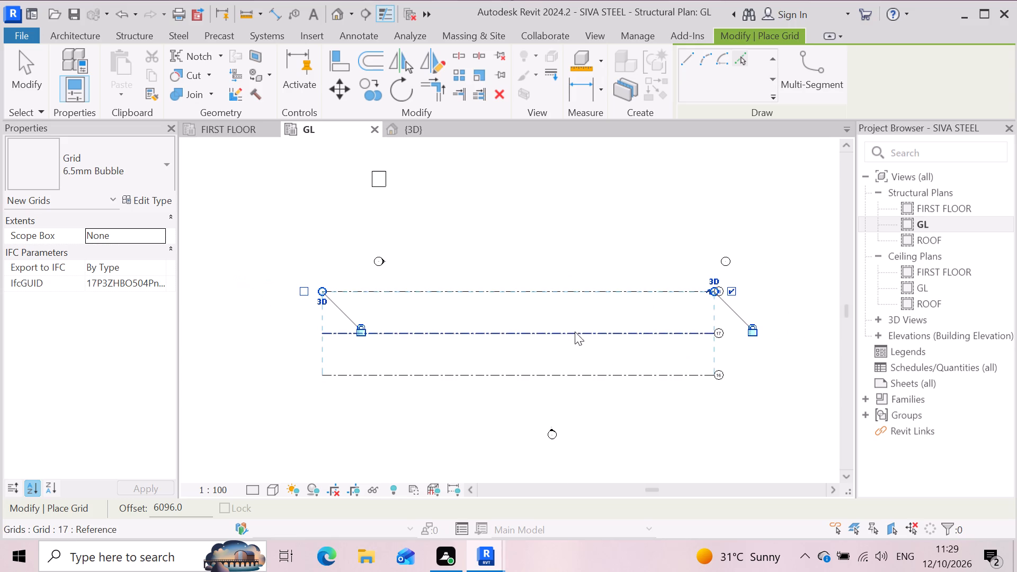
left_click(581, 287)
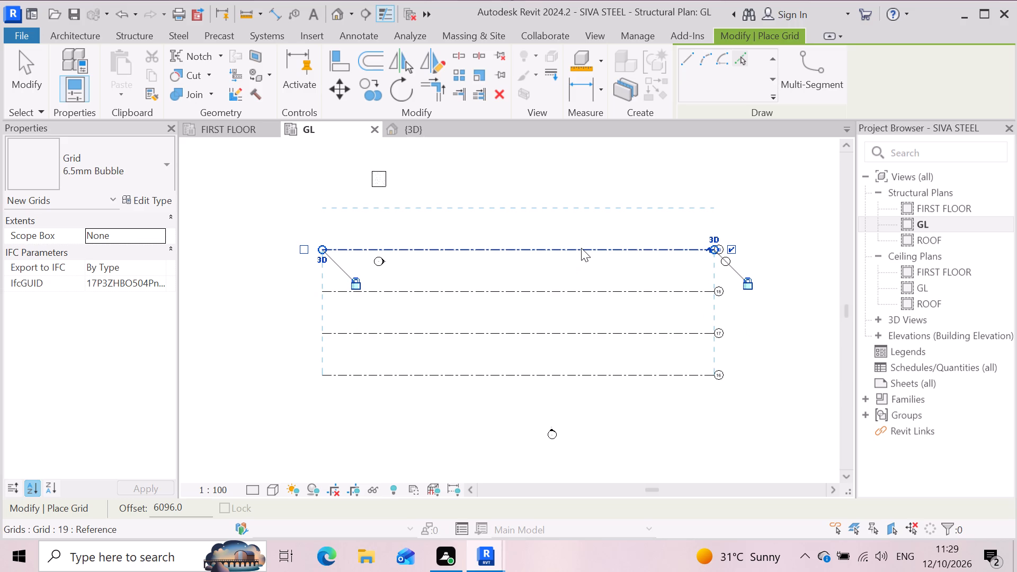
left_click(581, 248)
Add a fifth offset horizontal grid 20' above the topmost grid in the GL plan.
scroll(613, 311, "down", 1)
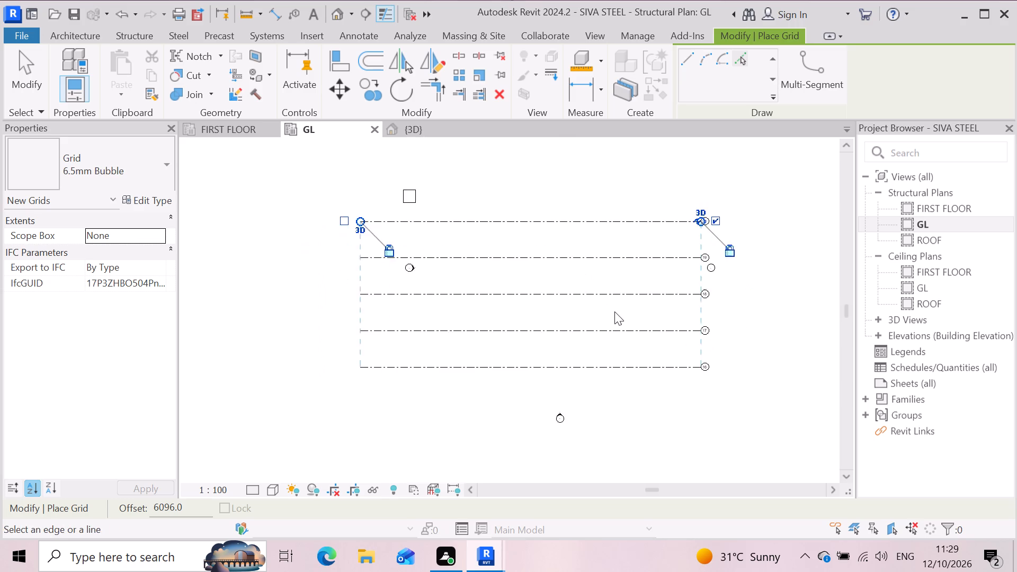
scroll(614, 311, "down", 1)
scroll(676, 351, "up", 5)
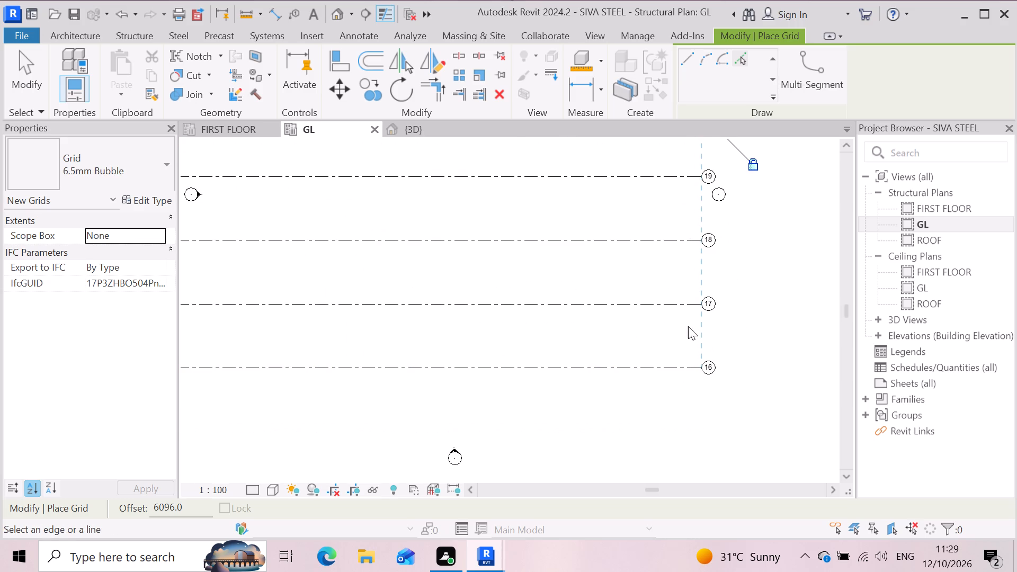
scroll(696, 362, "down", 5)
scroll(590, 231, "up", 3)
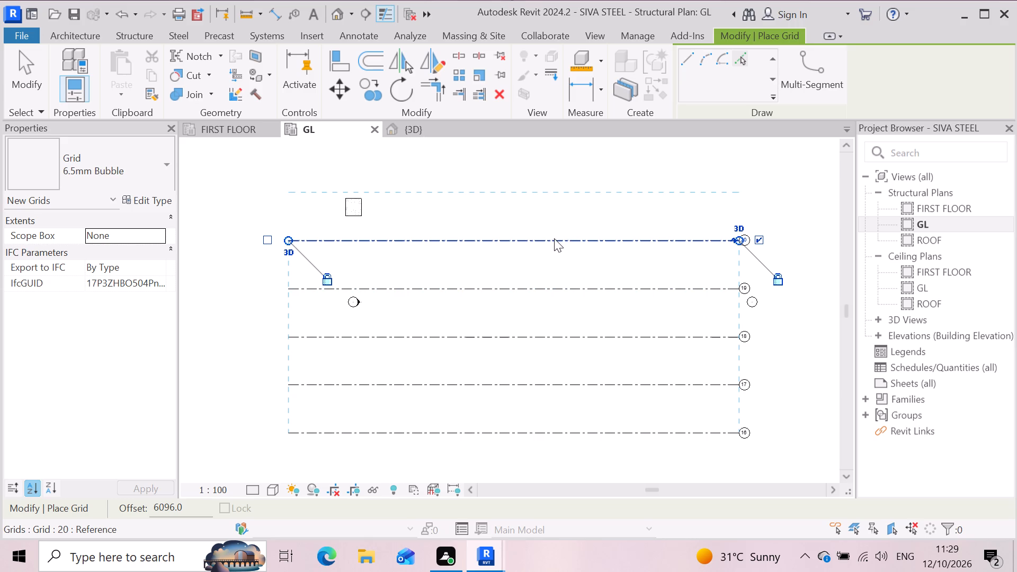
scroll(511, 242, "up", 2)
scroll(507, 272, "down", 2)
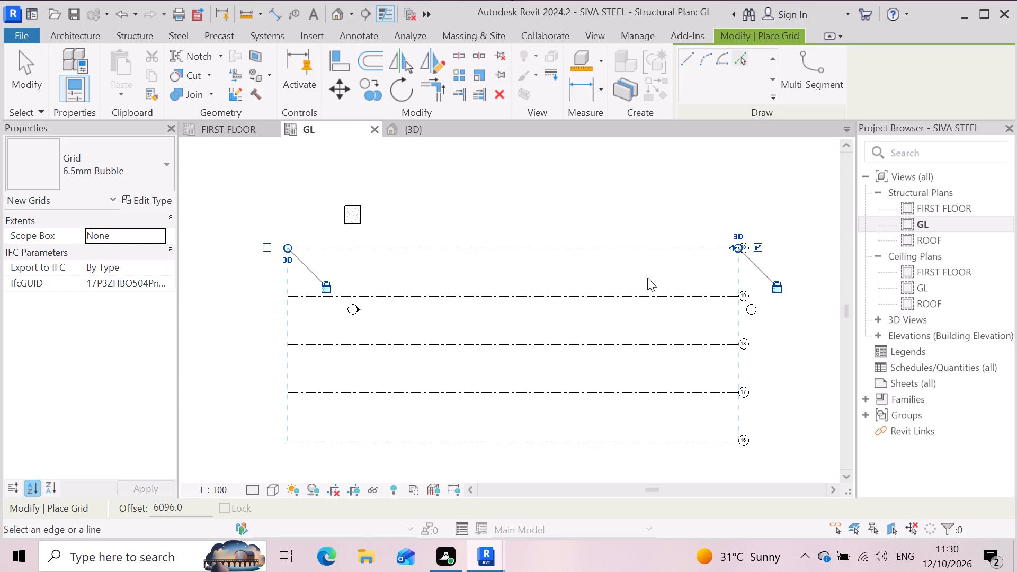
left_click(640, 242)
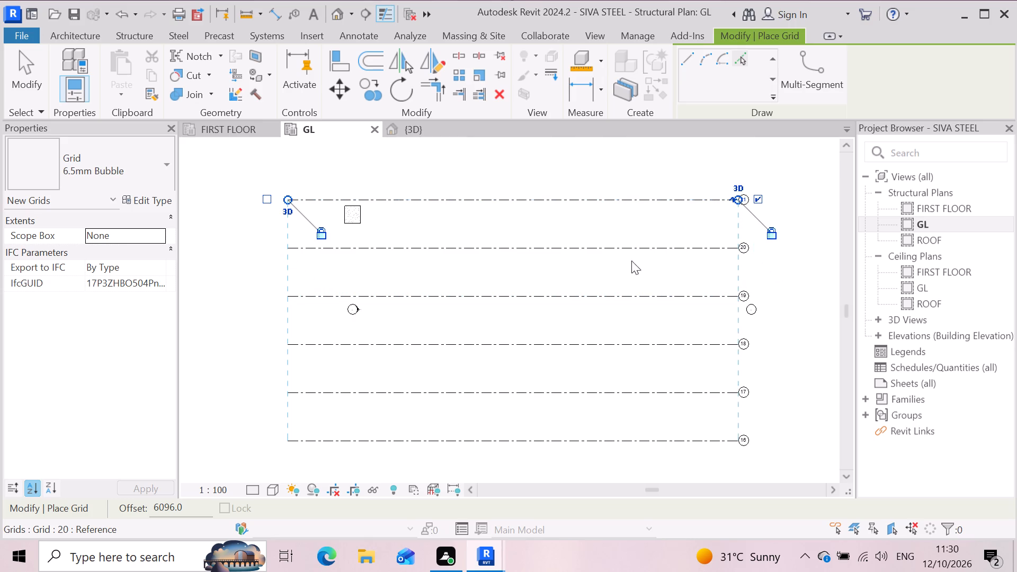
scroll(617, 280, "down", 2)
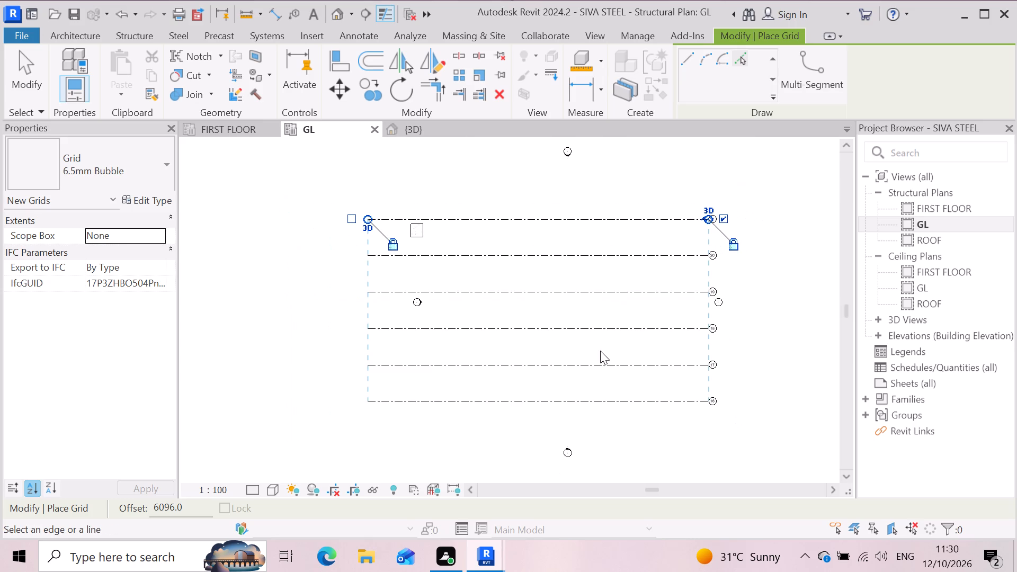
key("Escape")
scroll(583, 342, "down", 2)
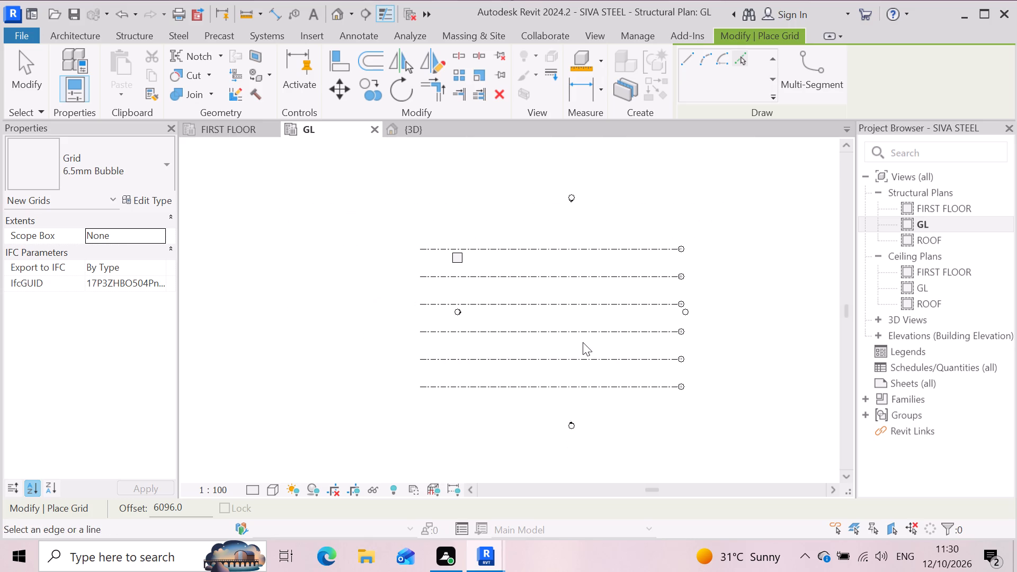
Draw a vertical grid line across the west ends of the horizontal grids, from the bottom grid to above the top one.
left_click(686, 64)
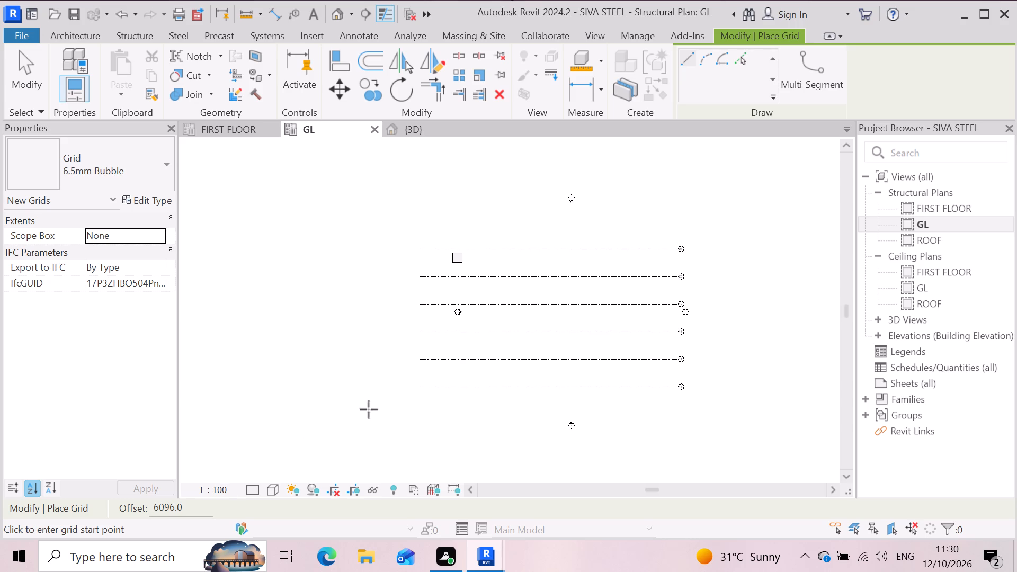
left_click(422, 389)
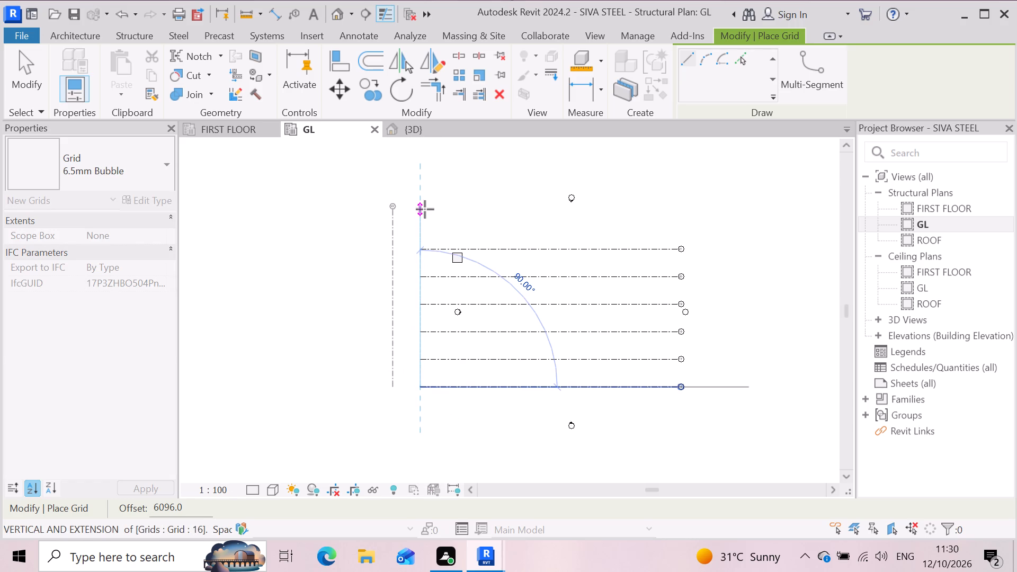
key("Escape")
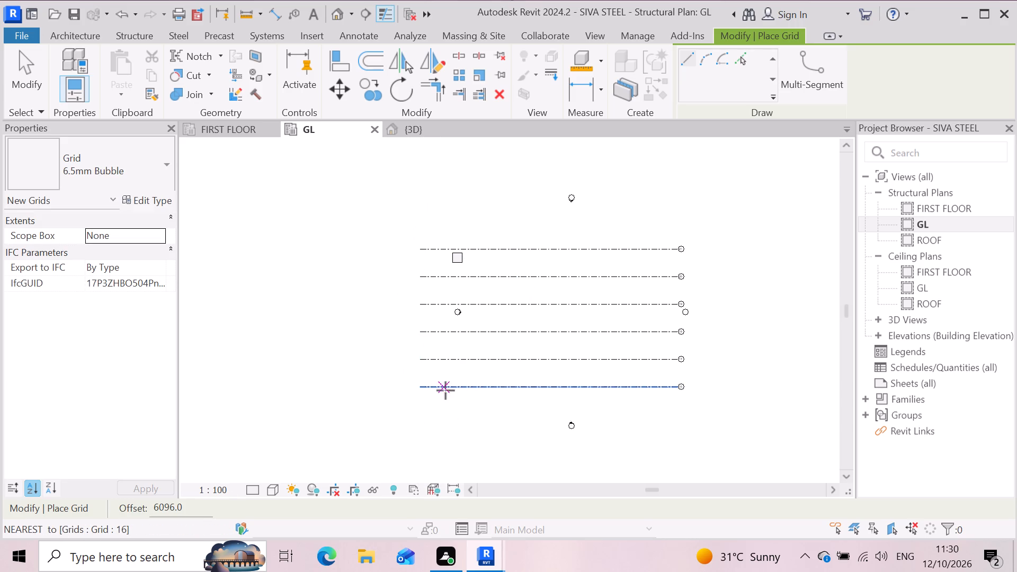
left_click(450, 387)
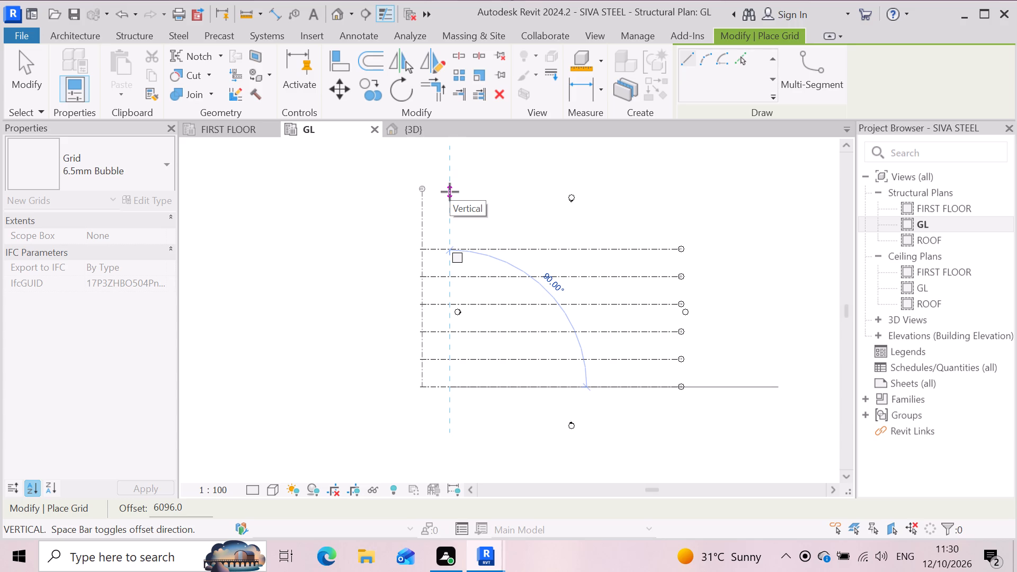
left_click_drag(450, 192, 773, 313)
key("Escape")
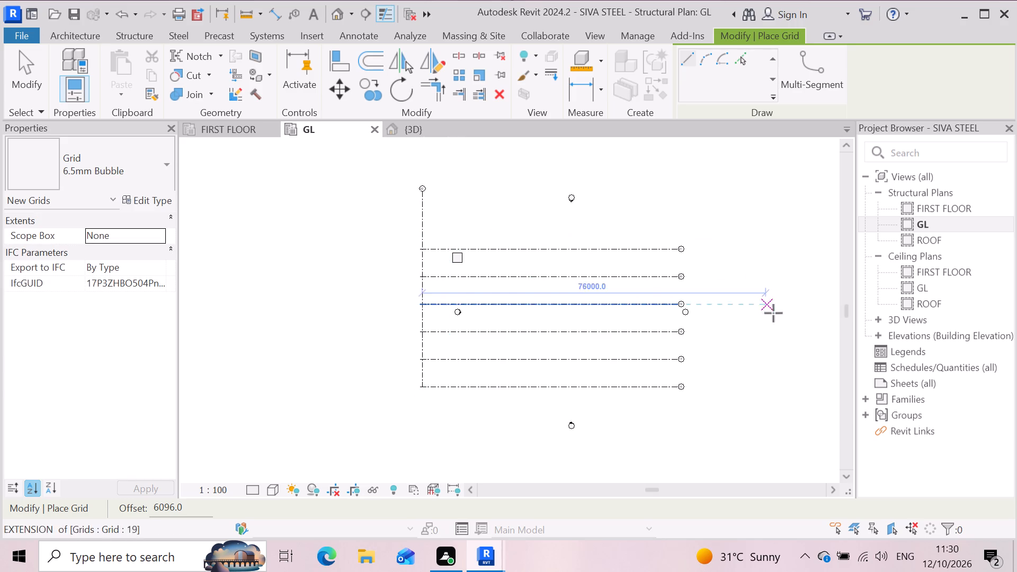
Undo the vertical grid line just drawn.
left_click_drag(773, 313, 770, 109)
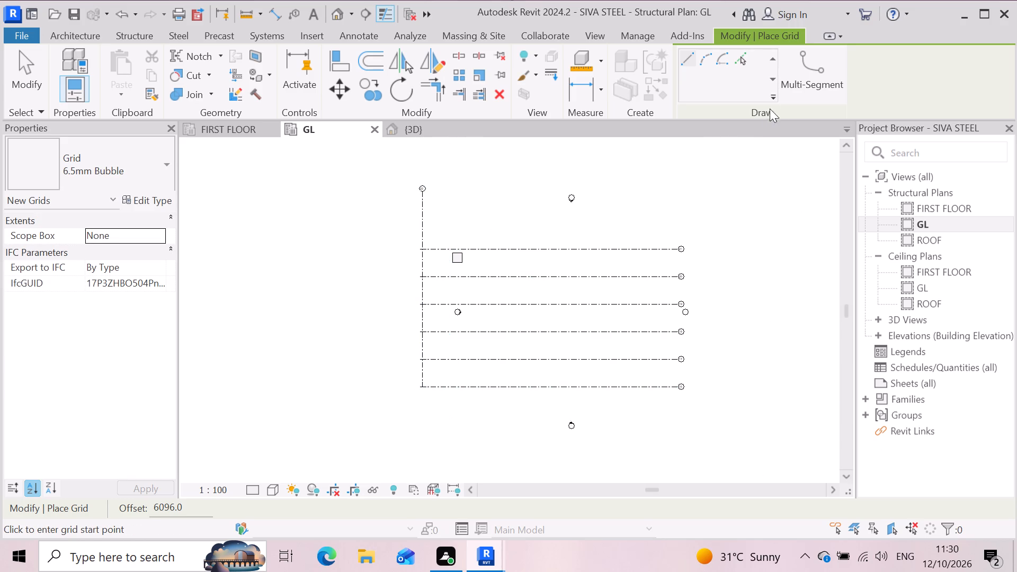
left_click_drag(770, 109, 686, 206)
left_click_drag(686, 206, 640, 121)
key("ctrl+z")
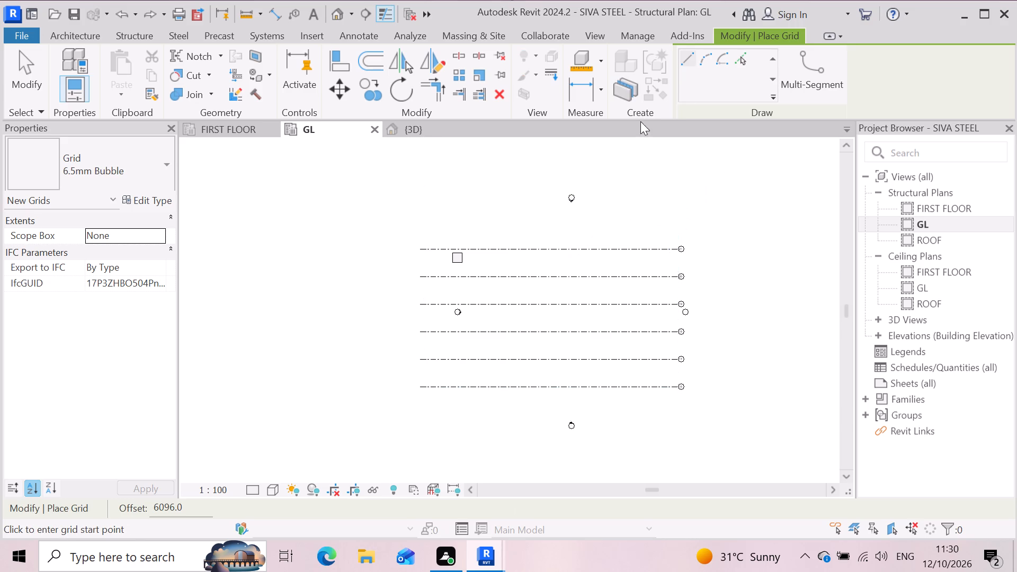
Draw a vertical grid line across the west ends of the horizontal grids, ending about level with the north elevation marker.
left_click_drag(640, 121, 684, 57)
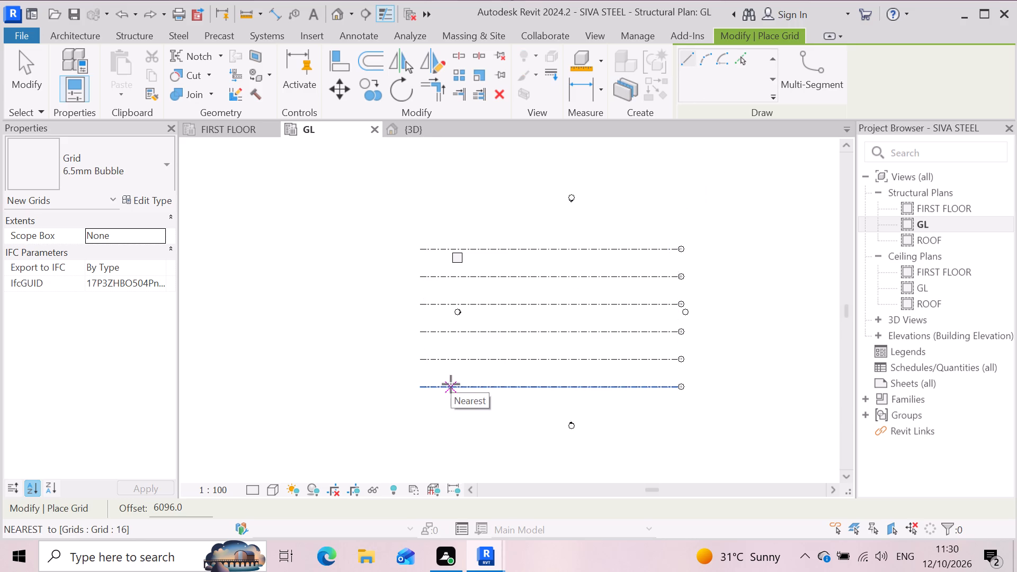
left_click(451, 385)
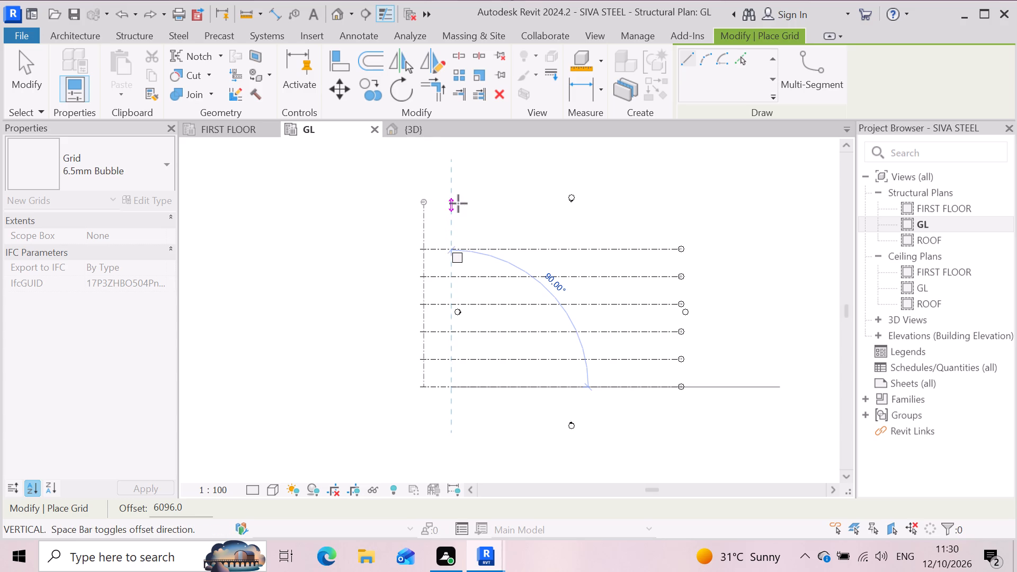
left_click(458, 203)
key("Escape")
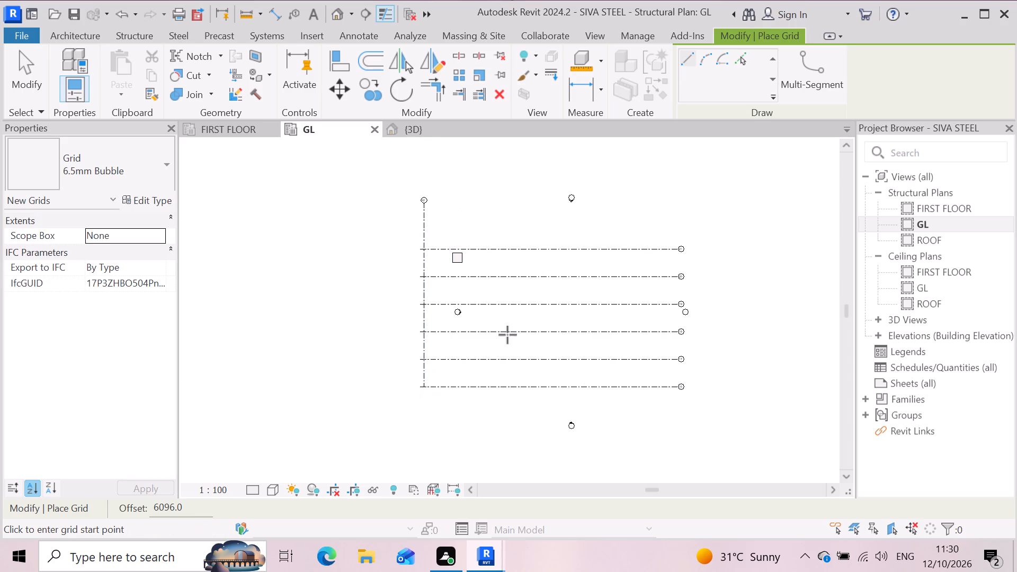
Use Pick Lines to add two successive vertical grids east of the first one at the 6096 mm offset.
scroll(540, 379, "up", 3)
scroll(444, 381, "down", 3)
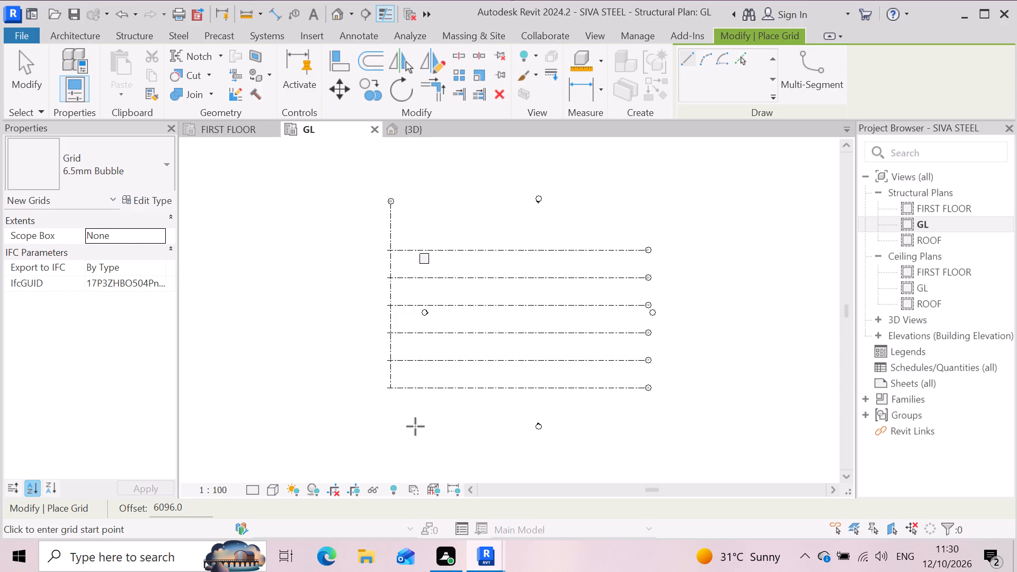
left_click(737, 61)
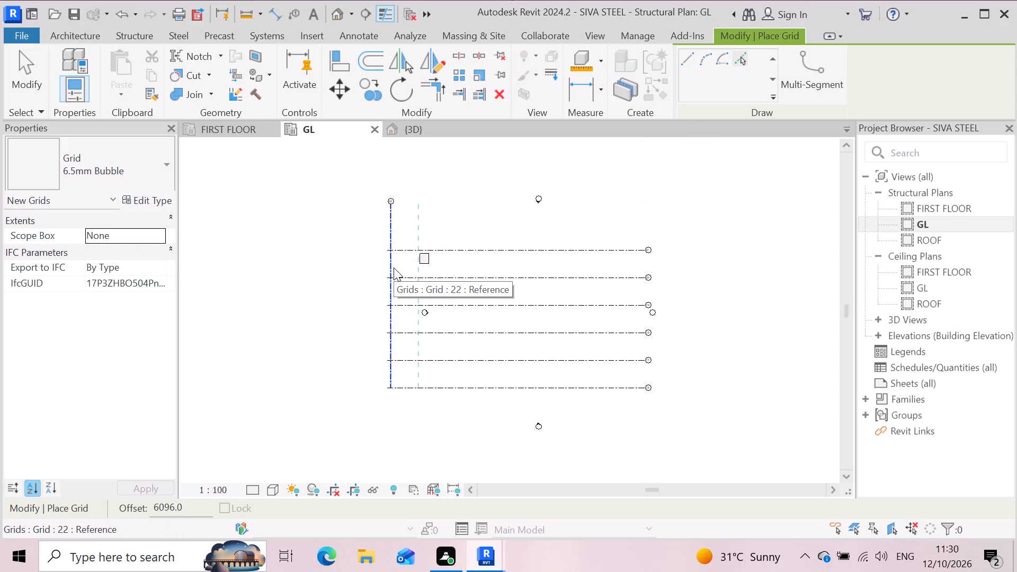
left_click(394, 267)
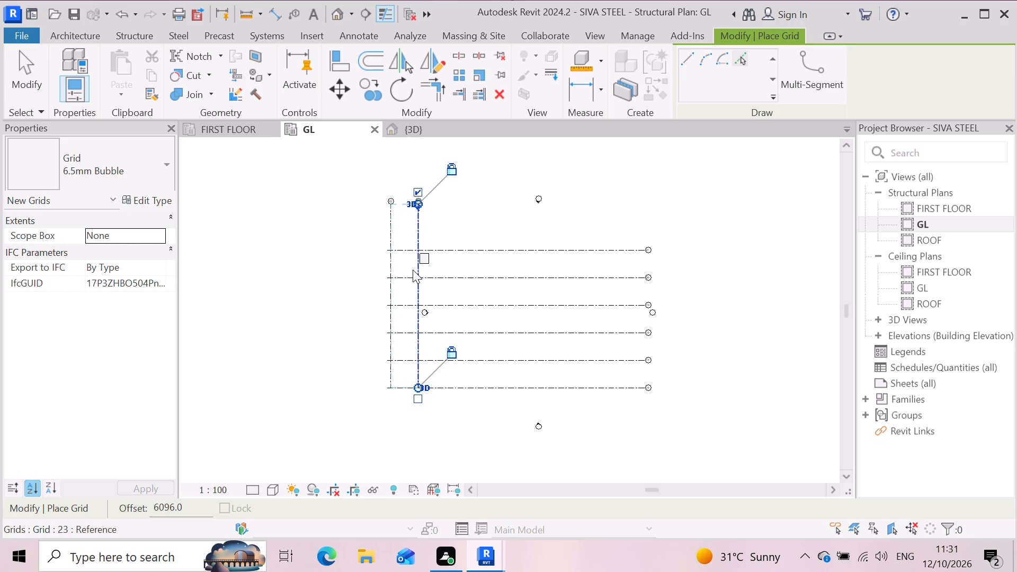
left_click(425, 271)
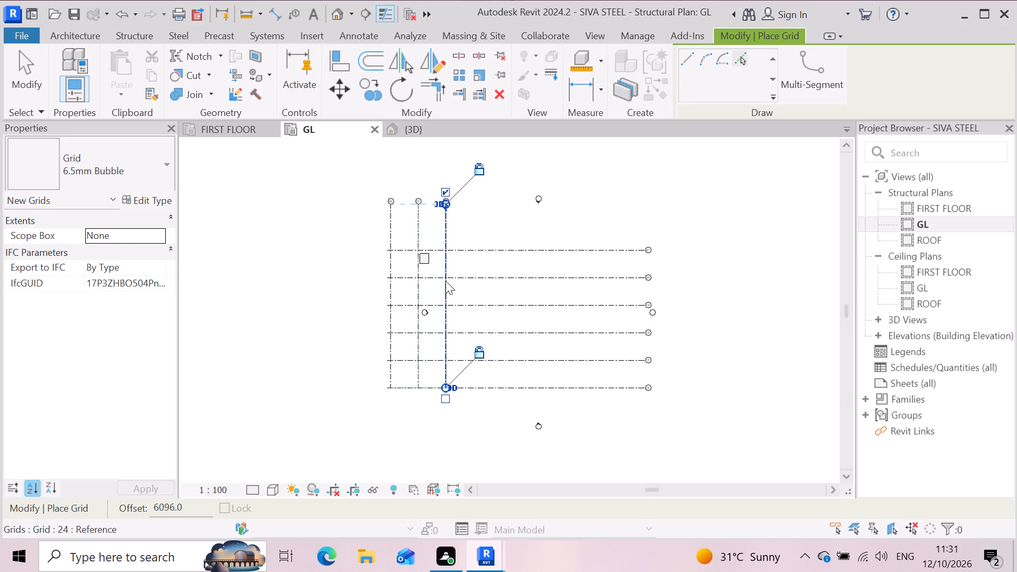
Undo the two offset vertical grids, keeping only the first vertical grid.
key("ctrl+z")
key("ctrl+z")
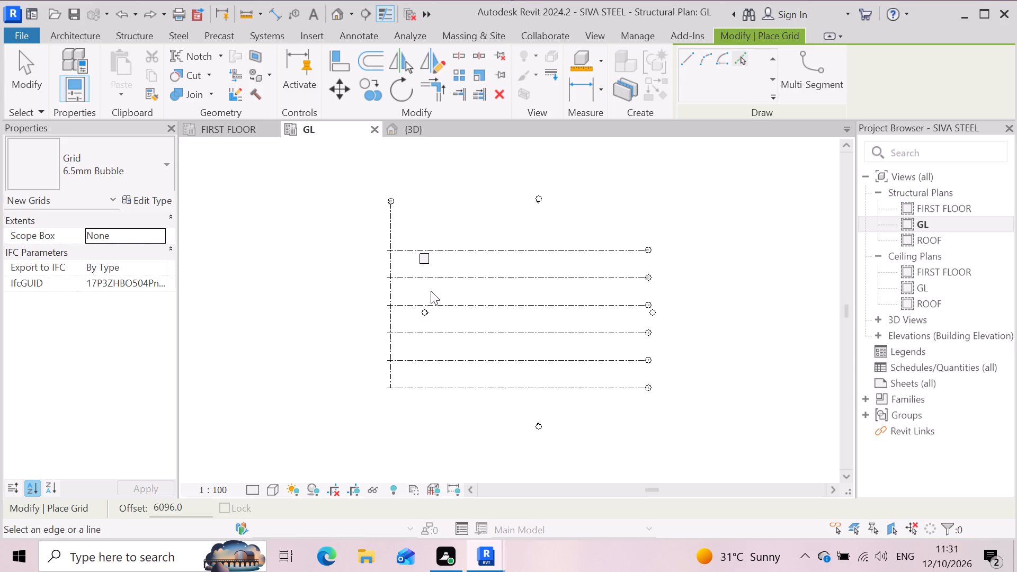
Undo the remaining vertical grid line, leaving only the horizontal grids in place.
key("ctrl+z")
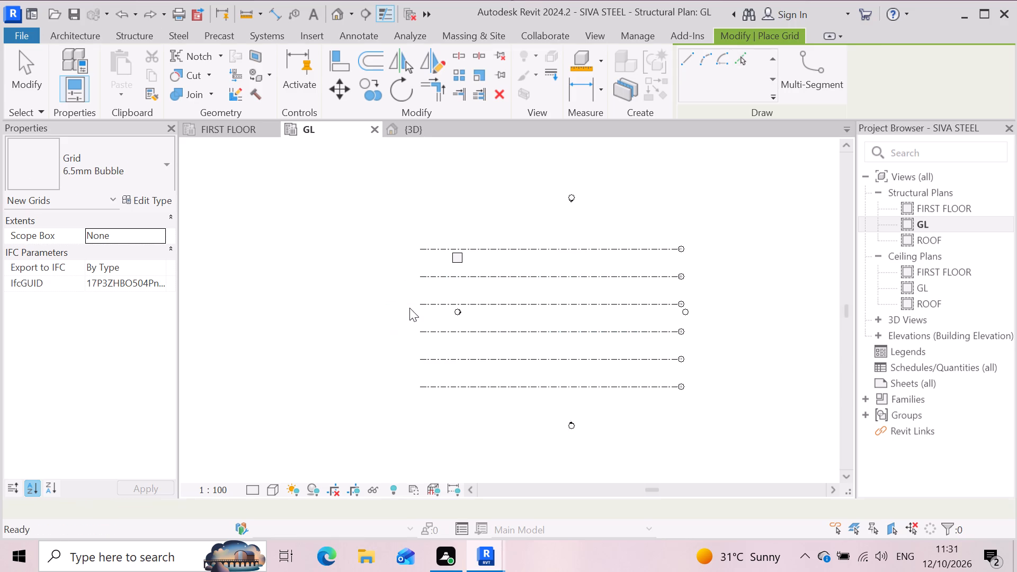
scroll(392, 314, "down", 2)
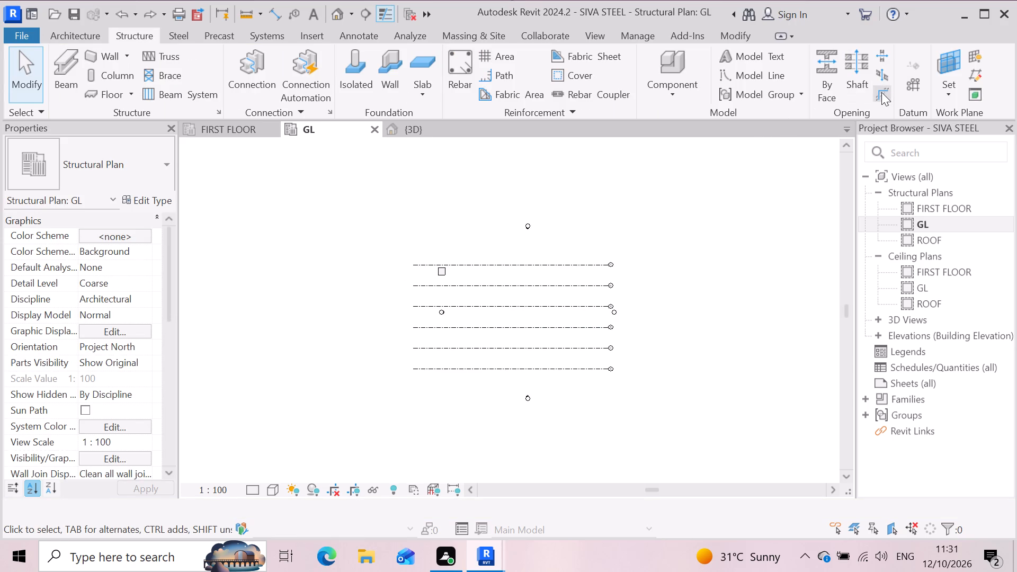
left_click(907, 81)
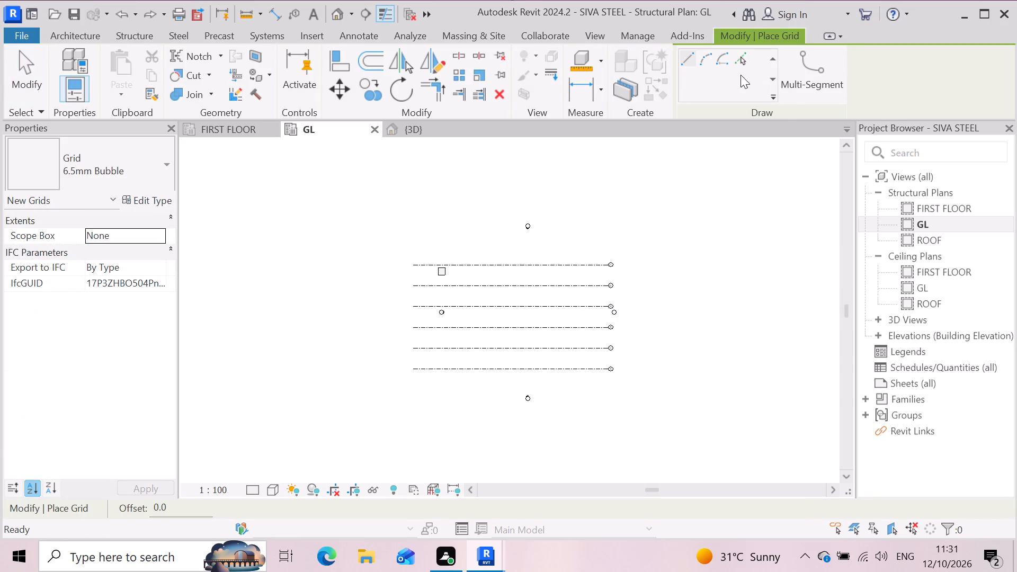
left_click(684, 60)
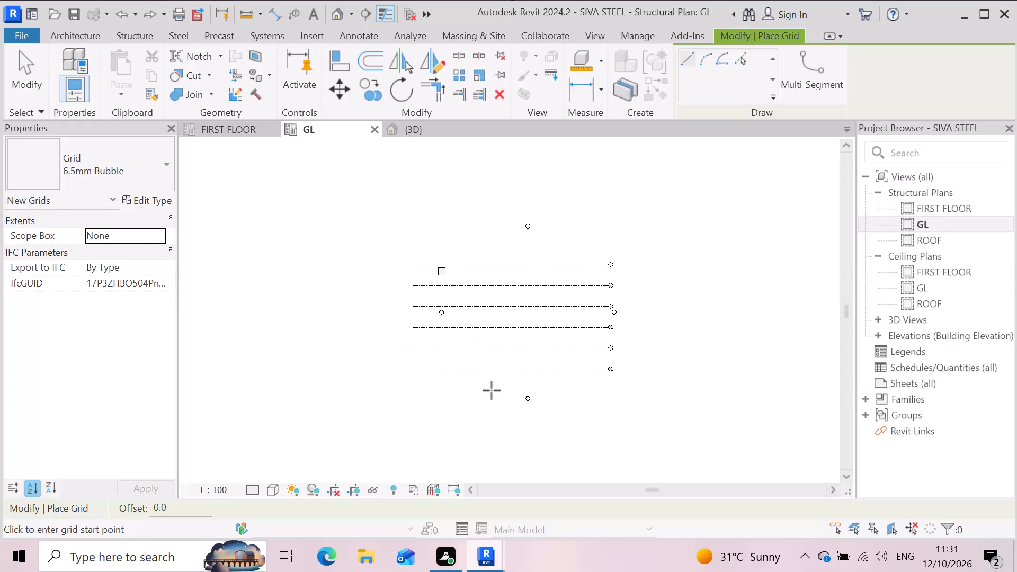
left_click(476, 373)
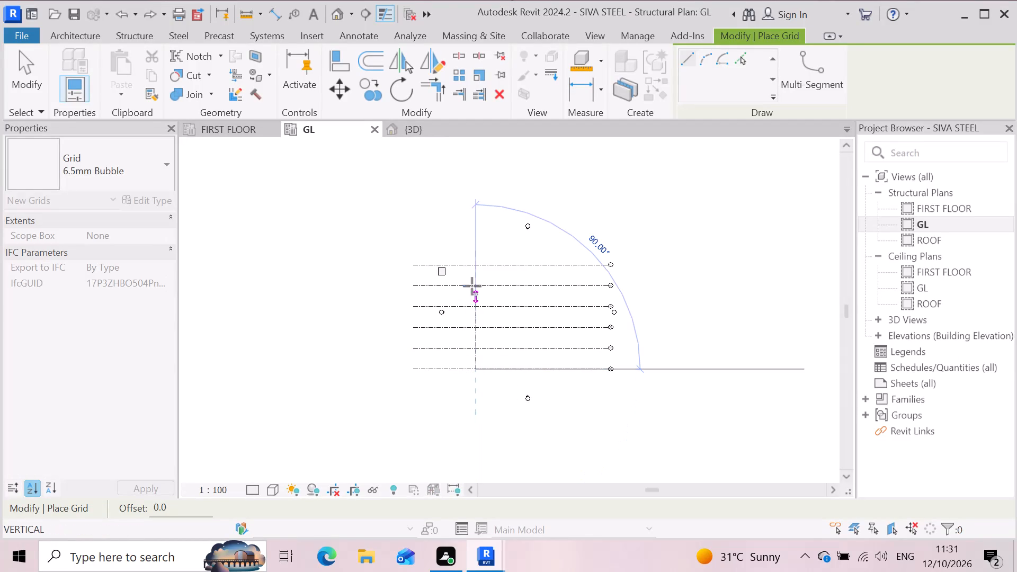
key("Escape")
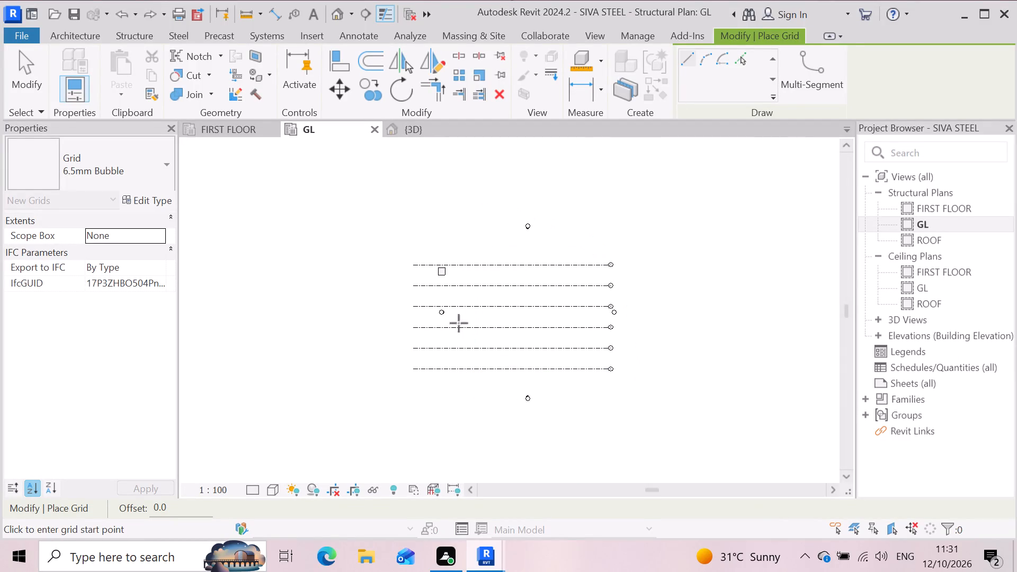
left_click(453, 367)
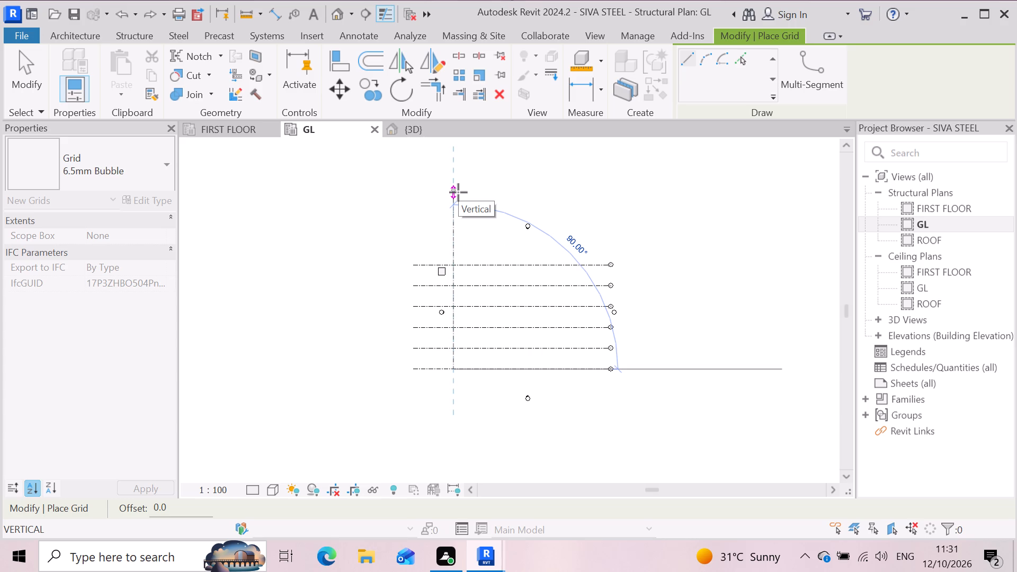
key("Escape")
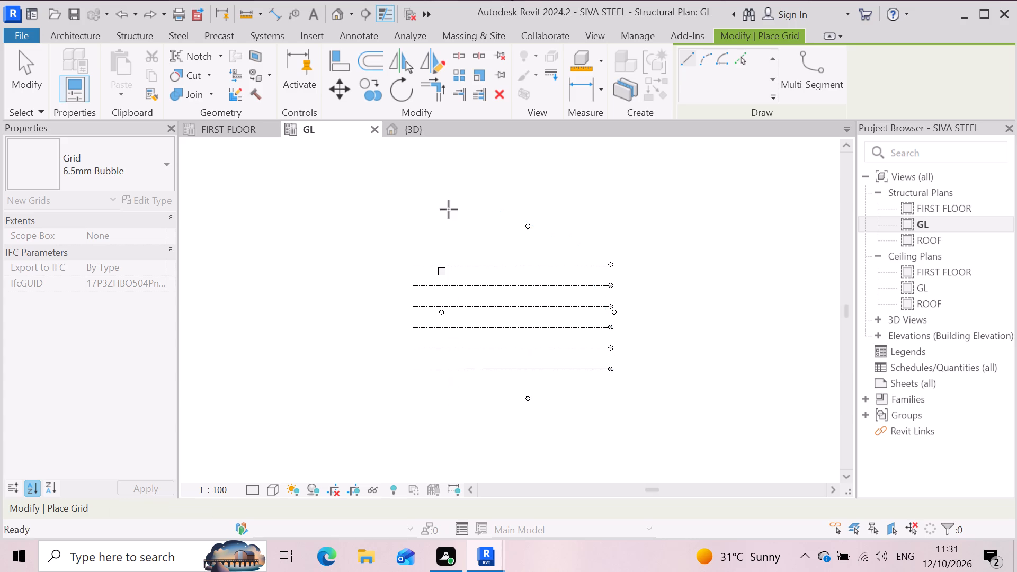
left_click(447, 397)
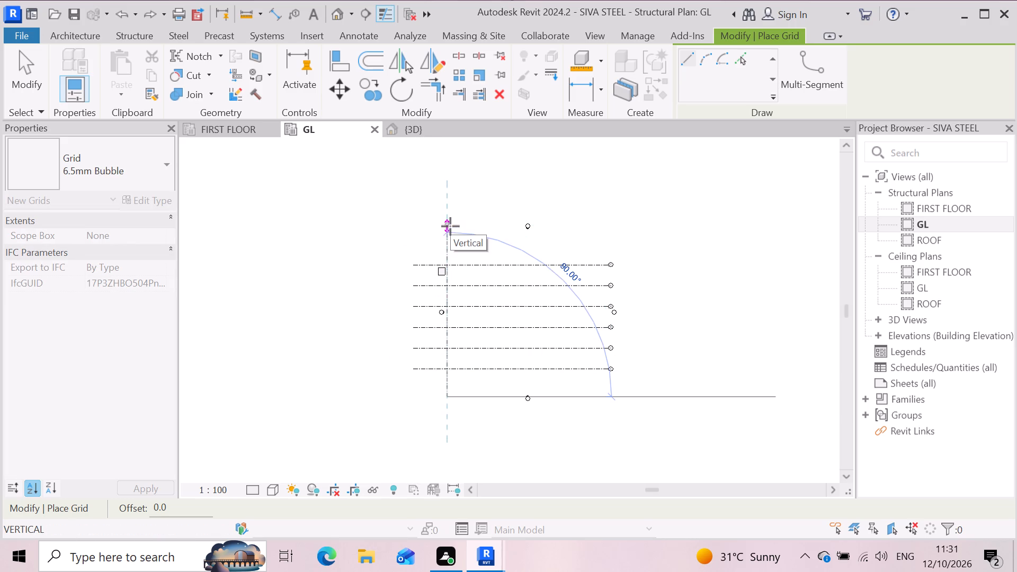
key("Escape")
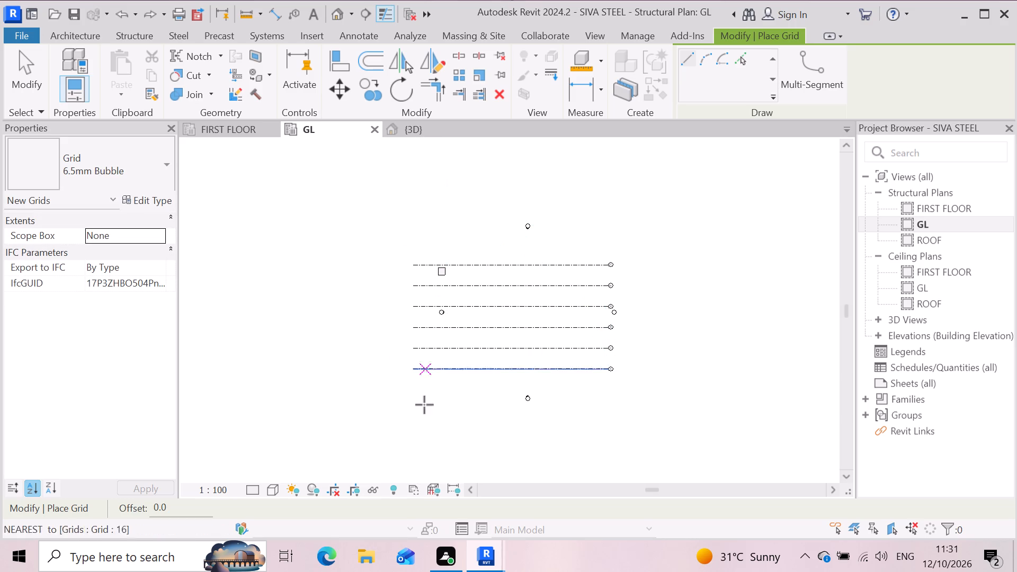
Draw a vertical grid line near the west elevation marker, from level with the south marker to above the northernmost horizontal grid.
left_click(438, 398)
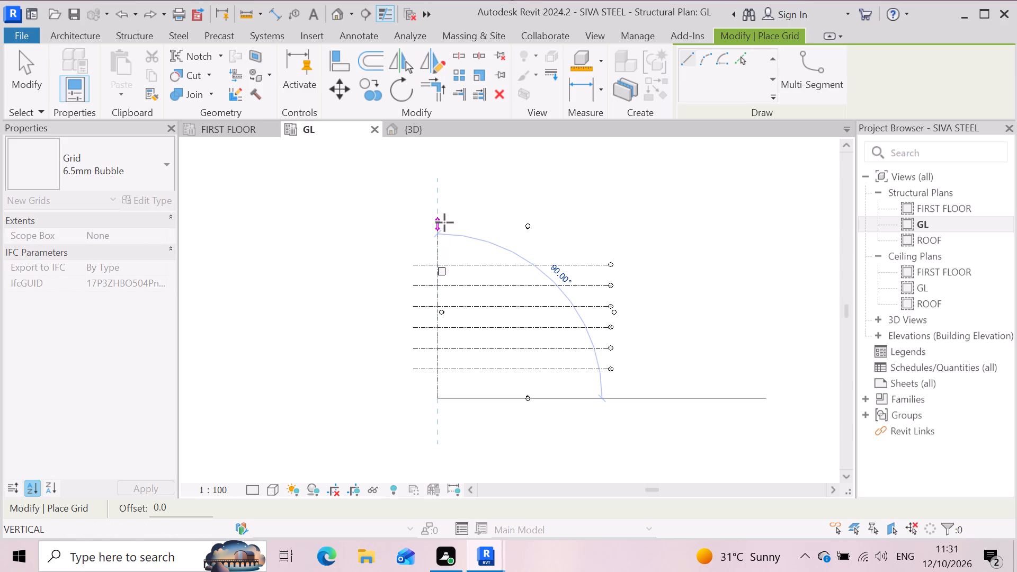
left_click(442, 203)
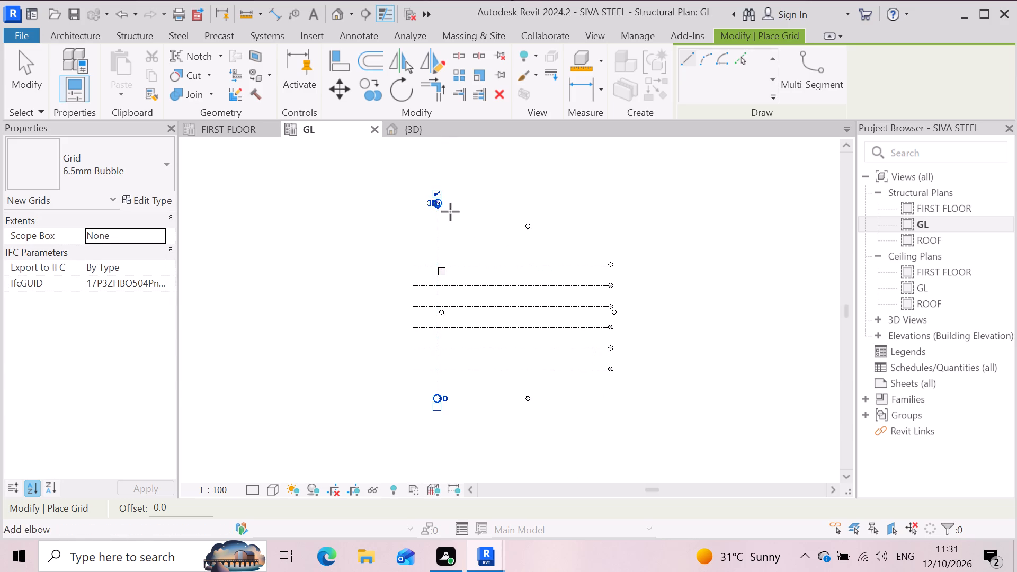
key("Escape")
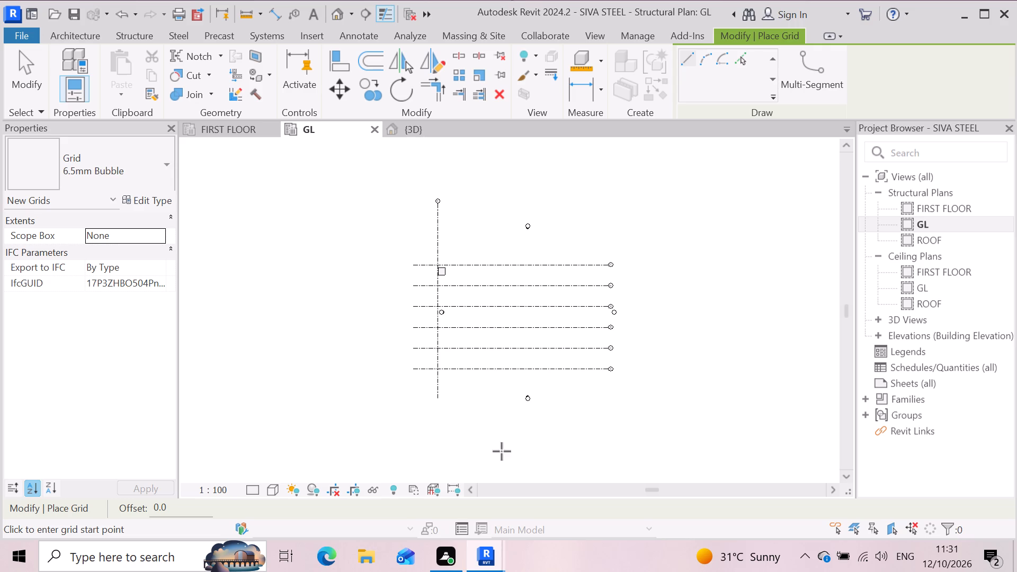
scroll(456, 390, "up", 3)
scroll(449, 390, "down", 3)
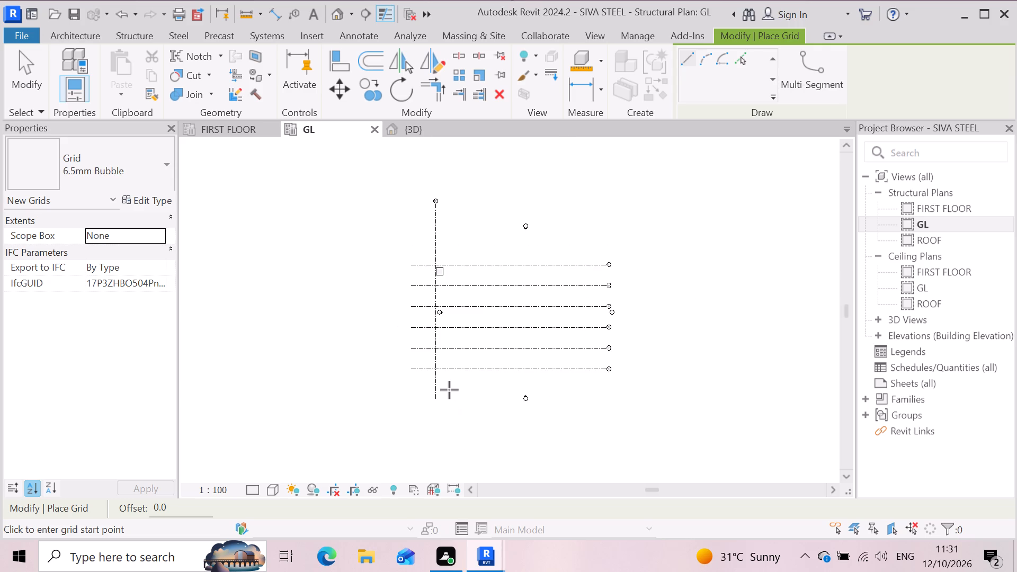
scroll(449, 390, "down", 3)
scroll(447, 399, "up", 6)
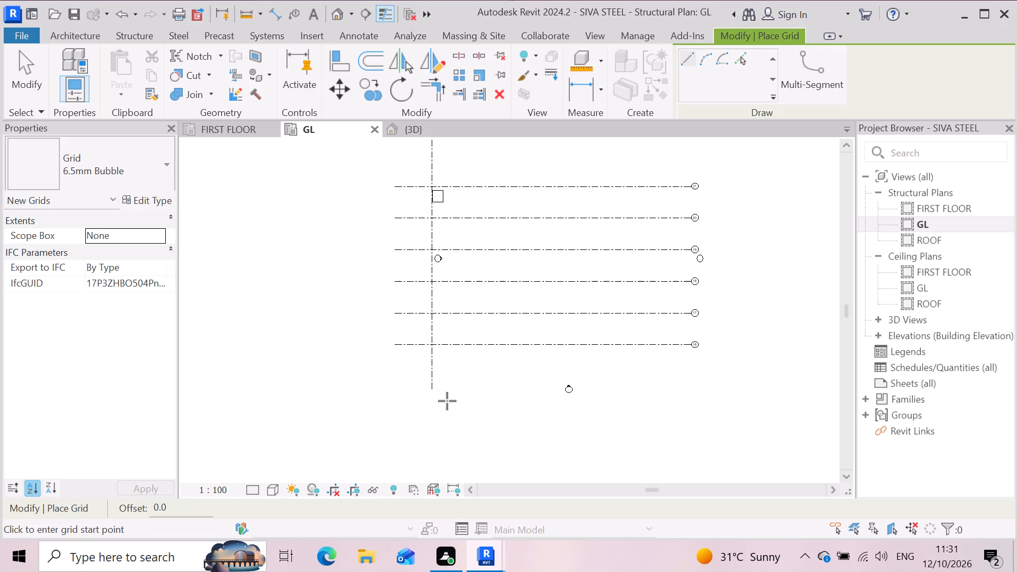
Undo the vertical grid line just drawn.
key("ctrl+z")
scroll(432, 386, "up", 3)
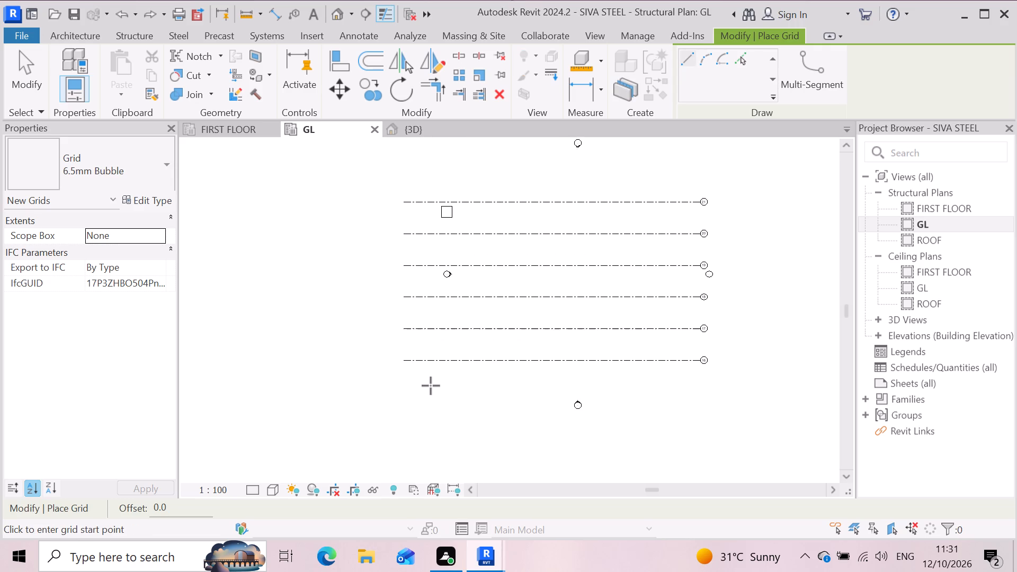
Draw a vertical grid line just east of the west elevation marker, from below the southernmost horizontal grid to above the north marker.
scroll(499, 364, "down", 2)
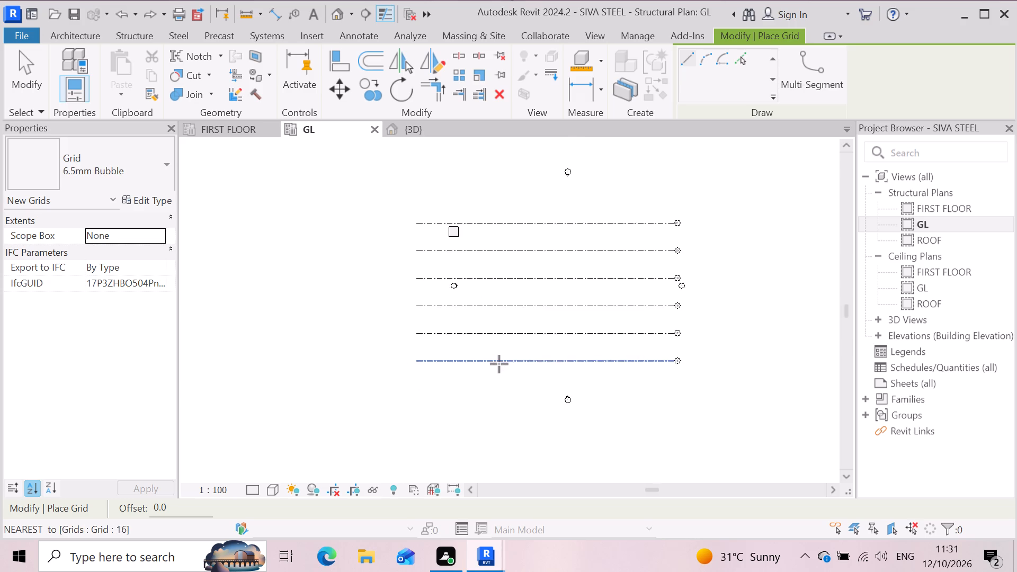
left_click(691, 56)
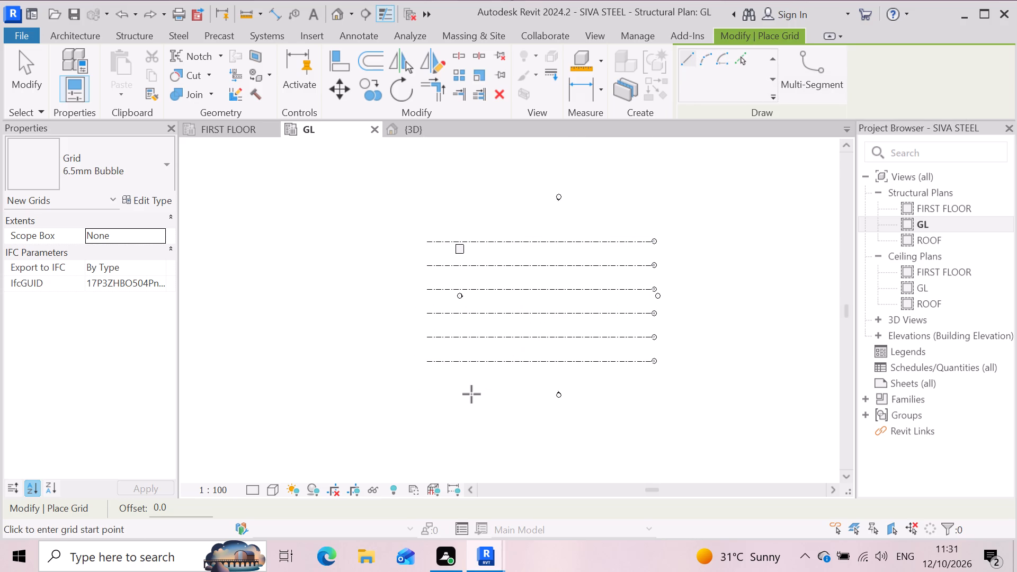
left_click(467, 386)
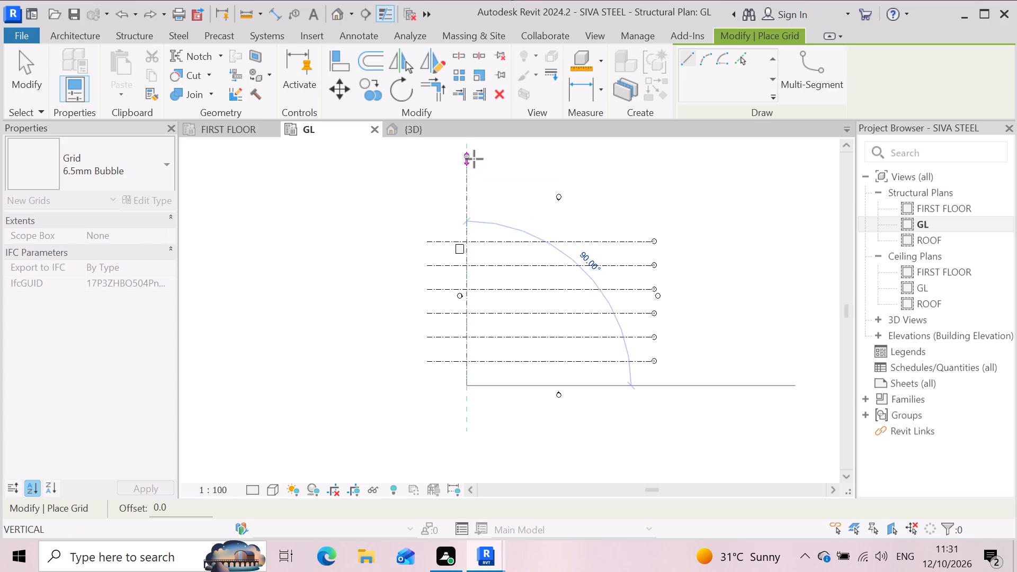
left_click(474, 158)
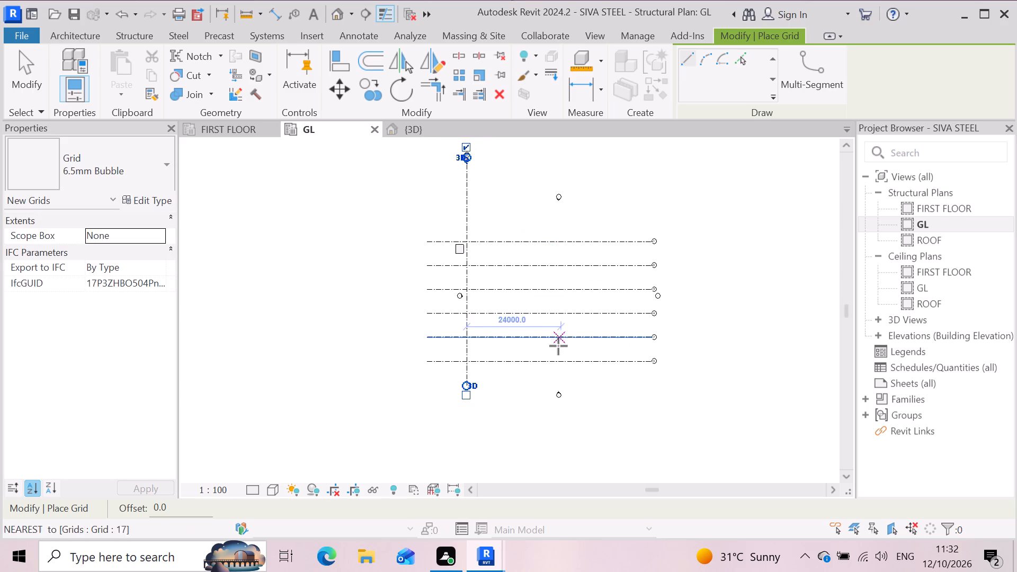
key("Escape")
Use Pick Lines with a 20' offset to add six successive vertical grids east of the first one.
scroll(523, 368, "down", 1)
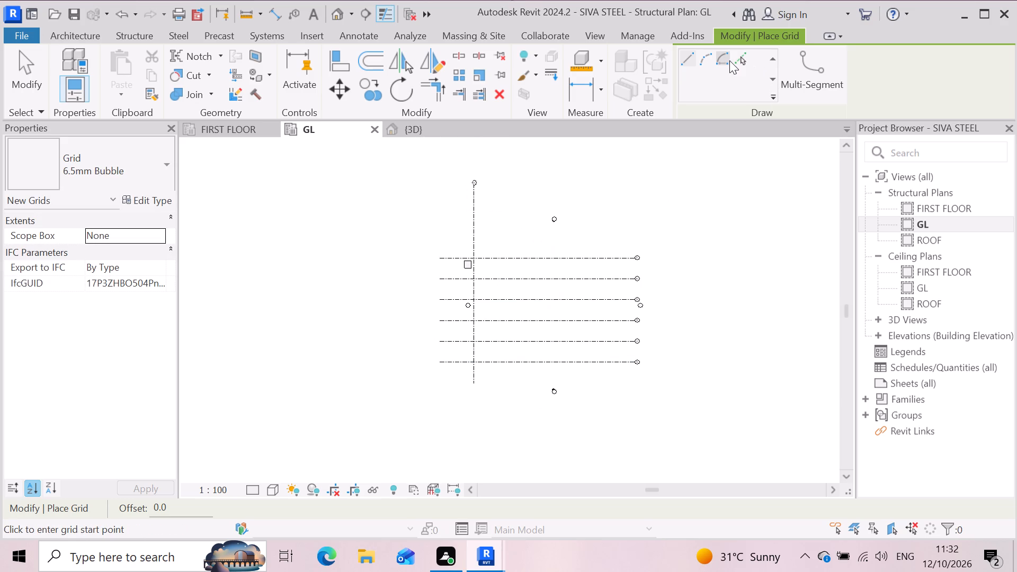
left_click(735, 59)
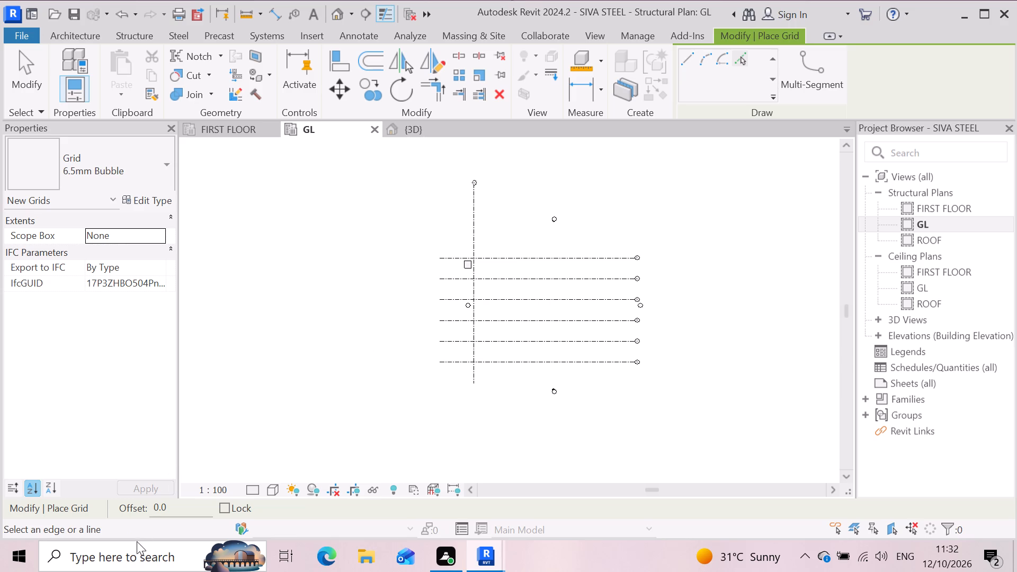
left_click_drag(177, 508, 36, 505)
key("2")
key("0")
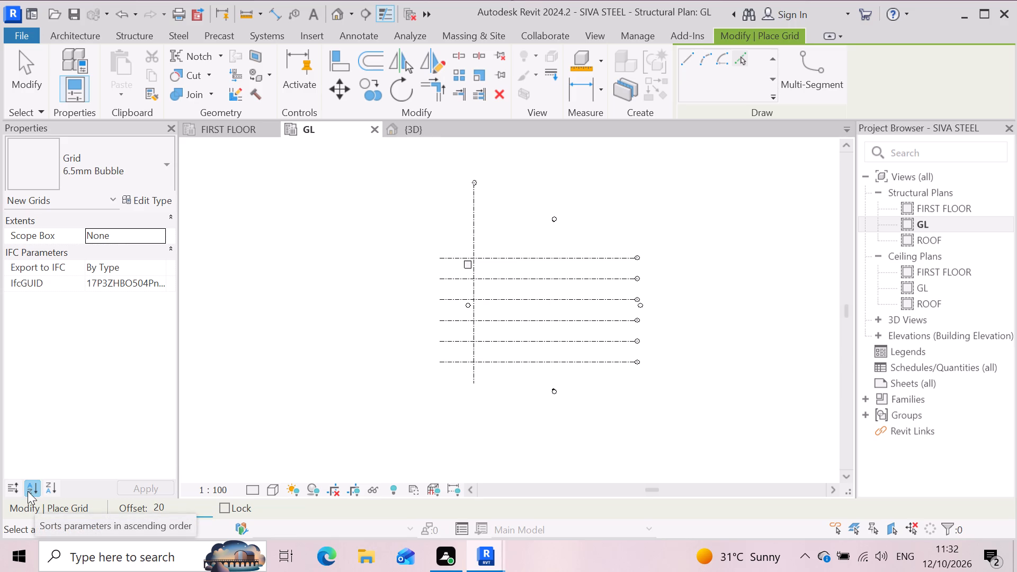
key("apostrophe")
key("Return")
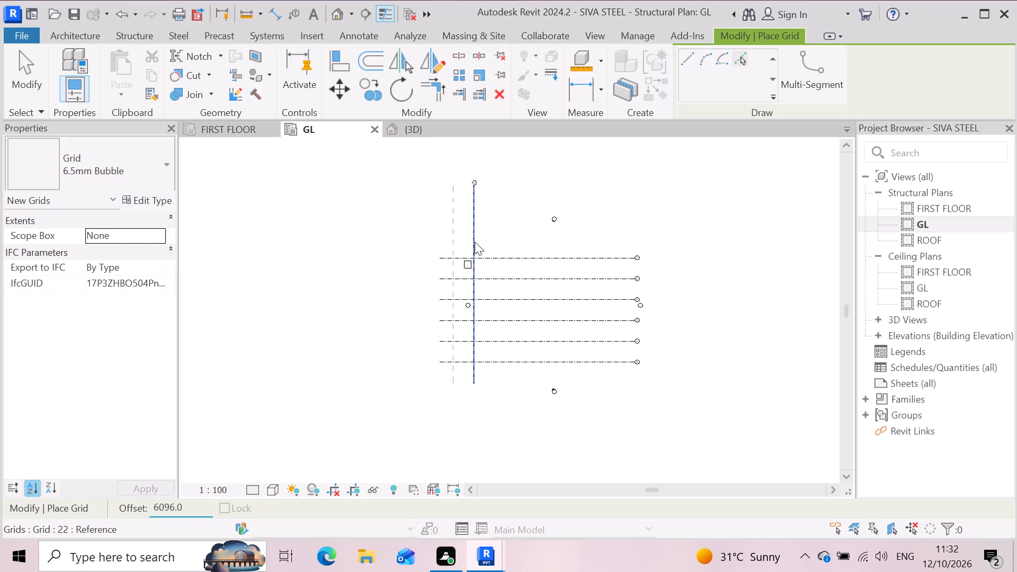
left_click(475, 242)
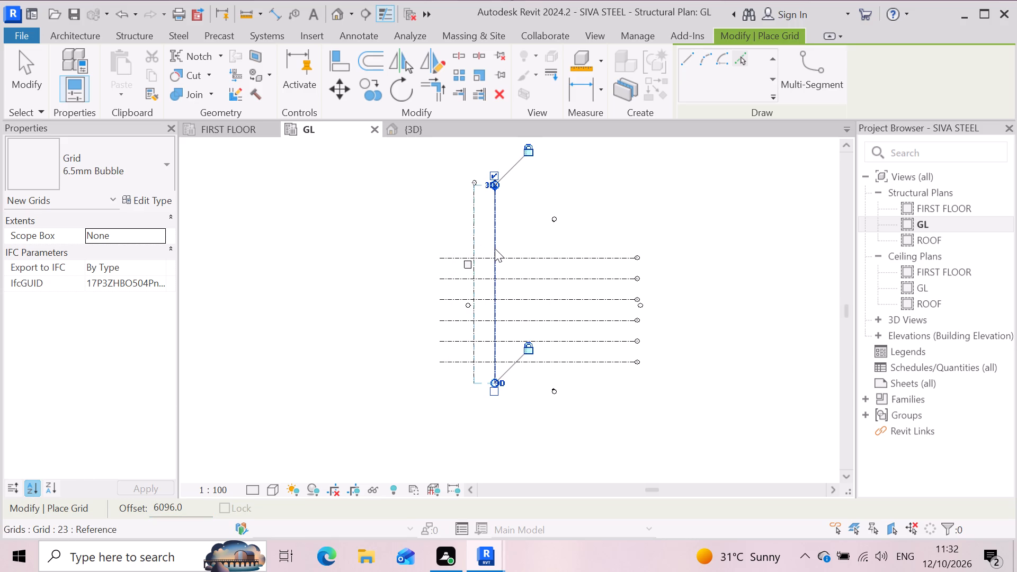
left_click(497, 246)
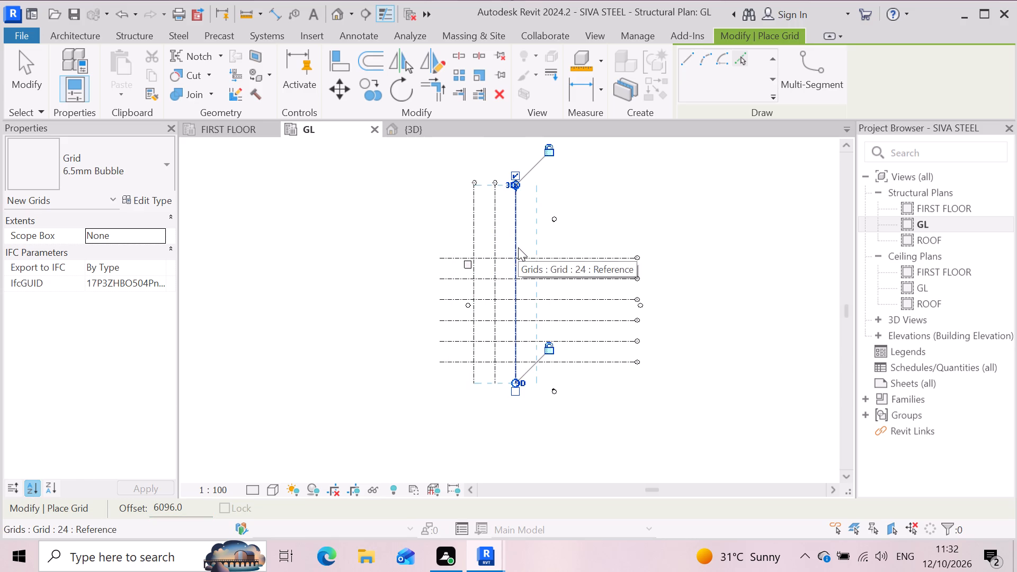
left_click(518, 247)
left_click(537, 260)
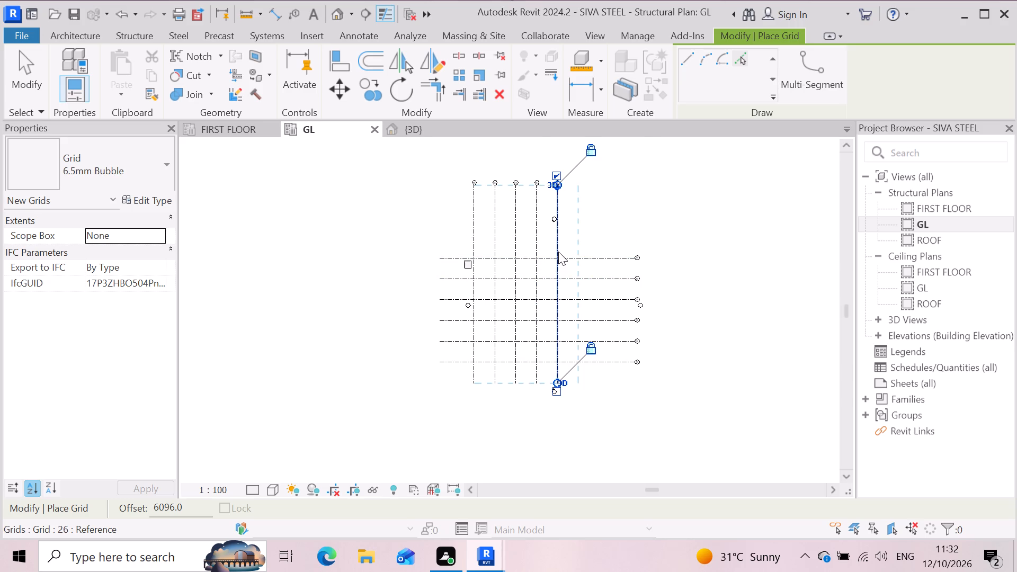
left_click(558, 251)
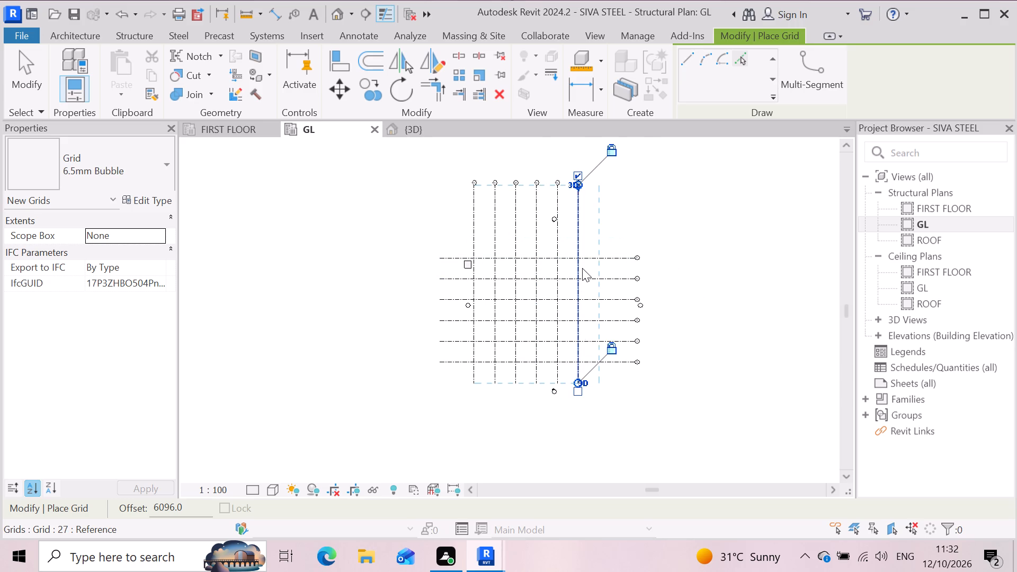
left_click(582, 268)
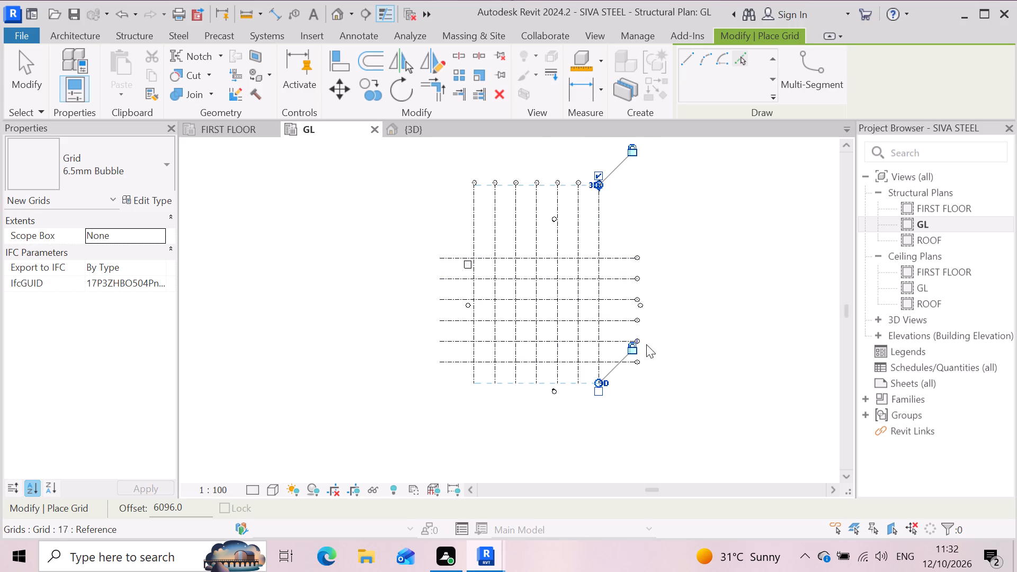
key("Escape")
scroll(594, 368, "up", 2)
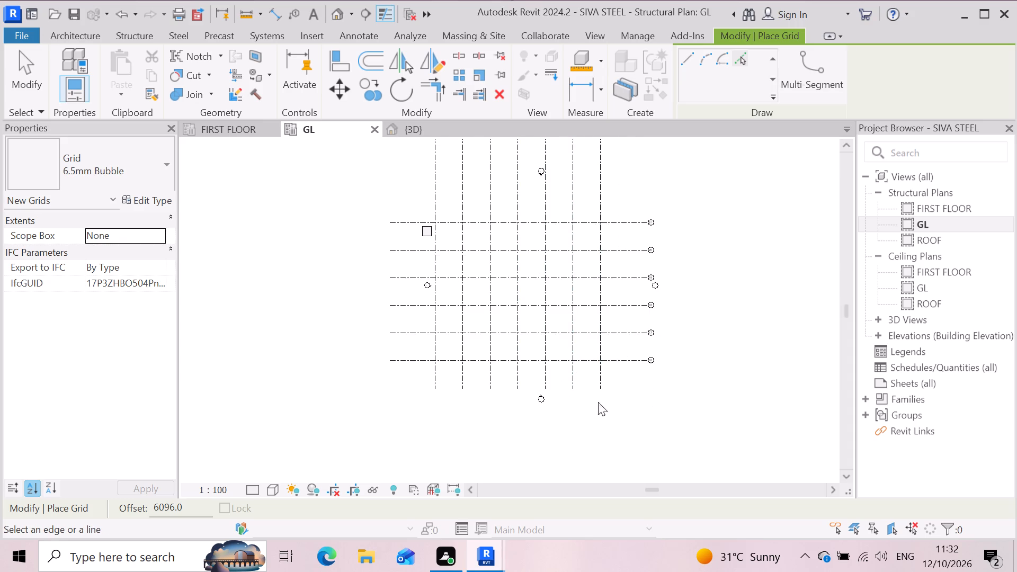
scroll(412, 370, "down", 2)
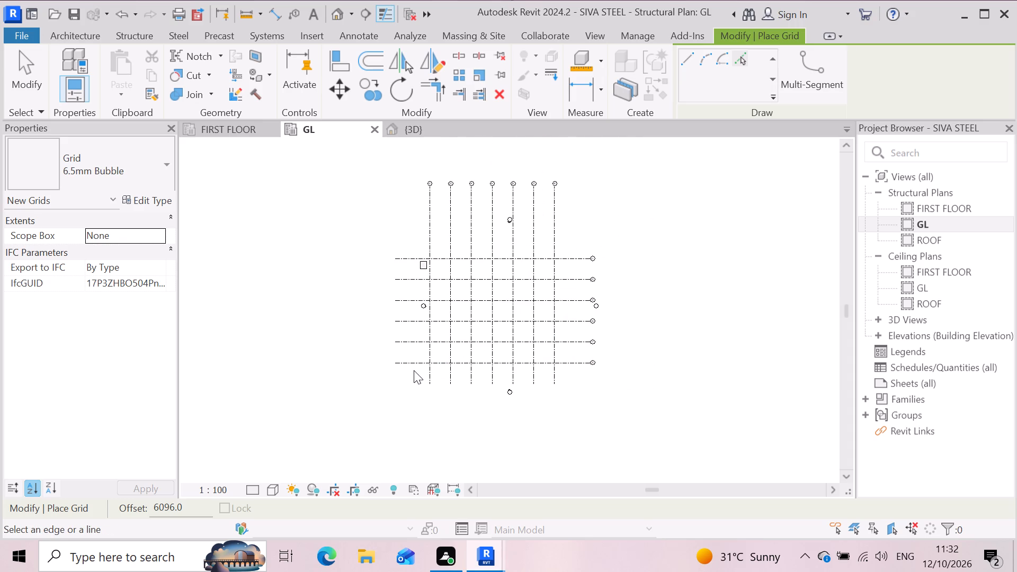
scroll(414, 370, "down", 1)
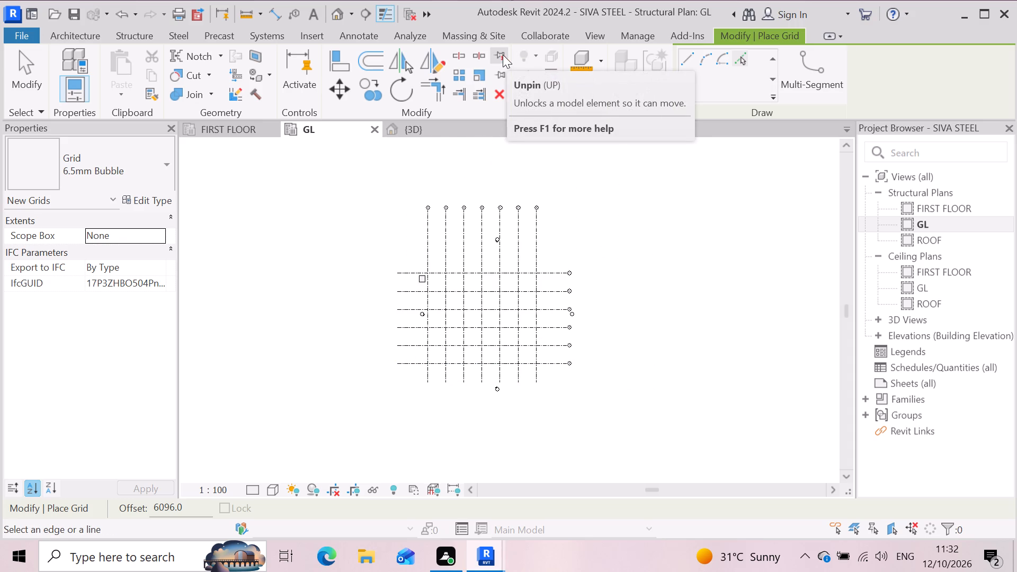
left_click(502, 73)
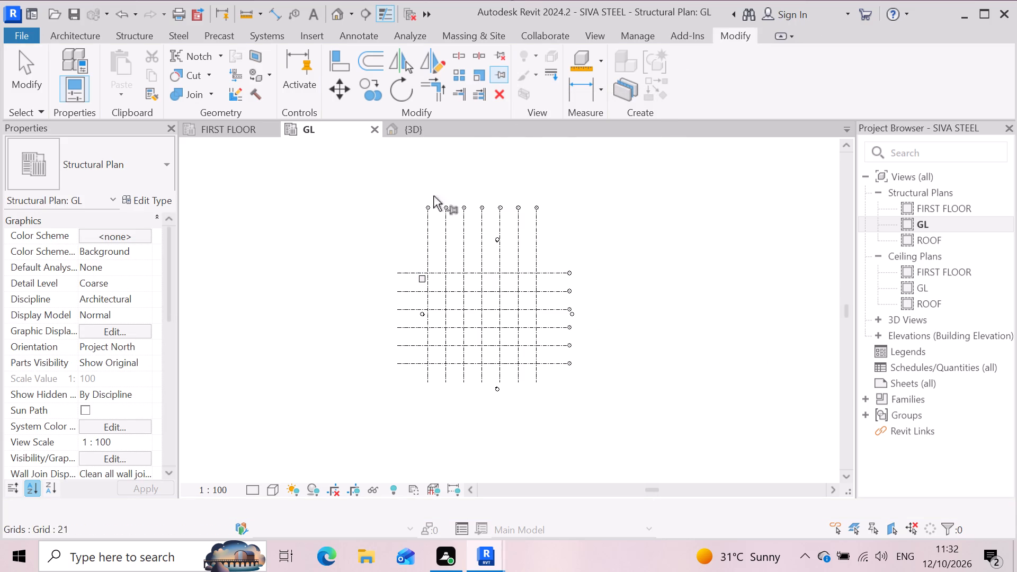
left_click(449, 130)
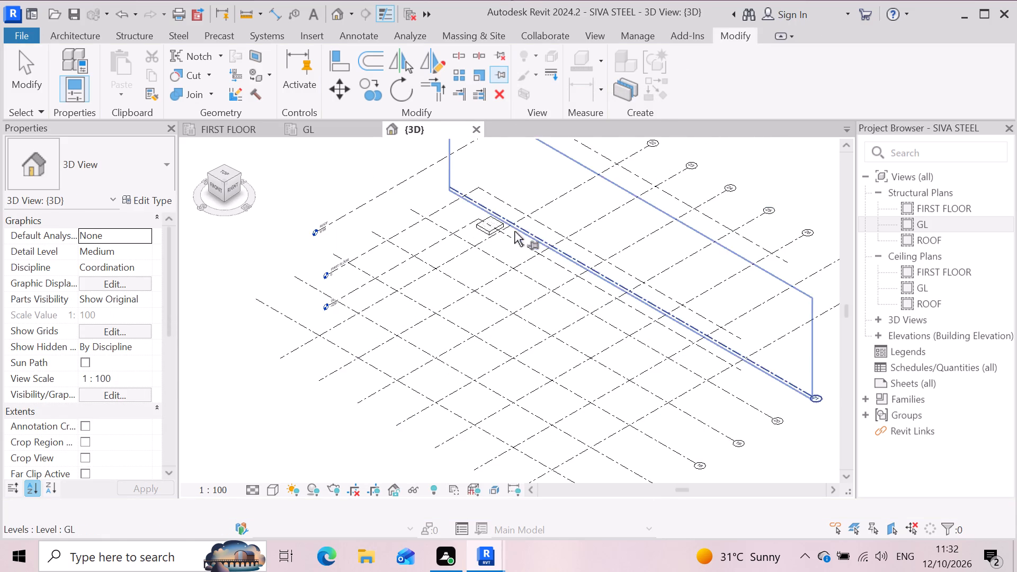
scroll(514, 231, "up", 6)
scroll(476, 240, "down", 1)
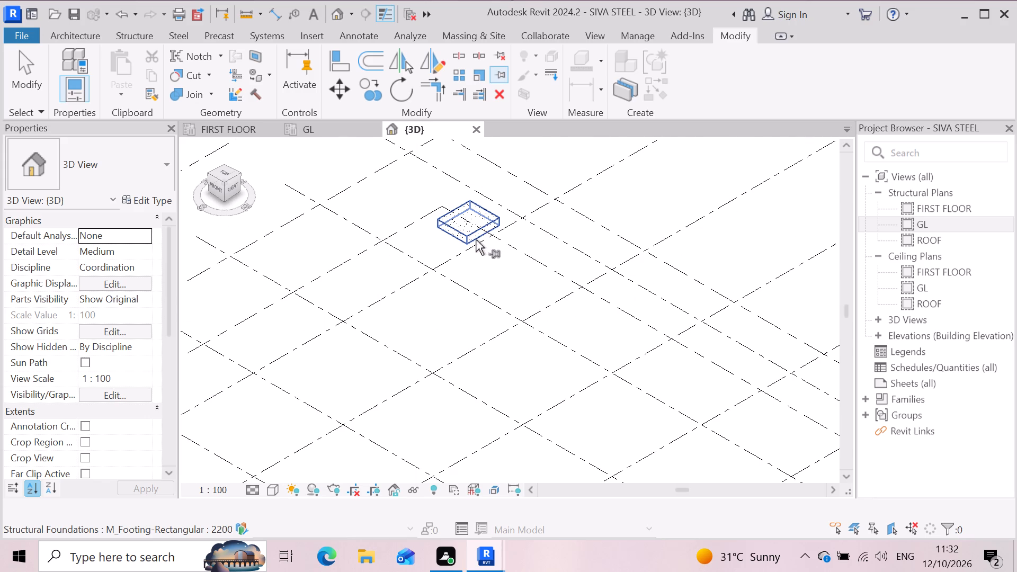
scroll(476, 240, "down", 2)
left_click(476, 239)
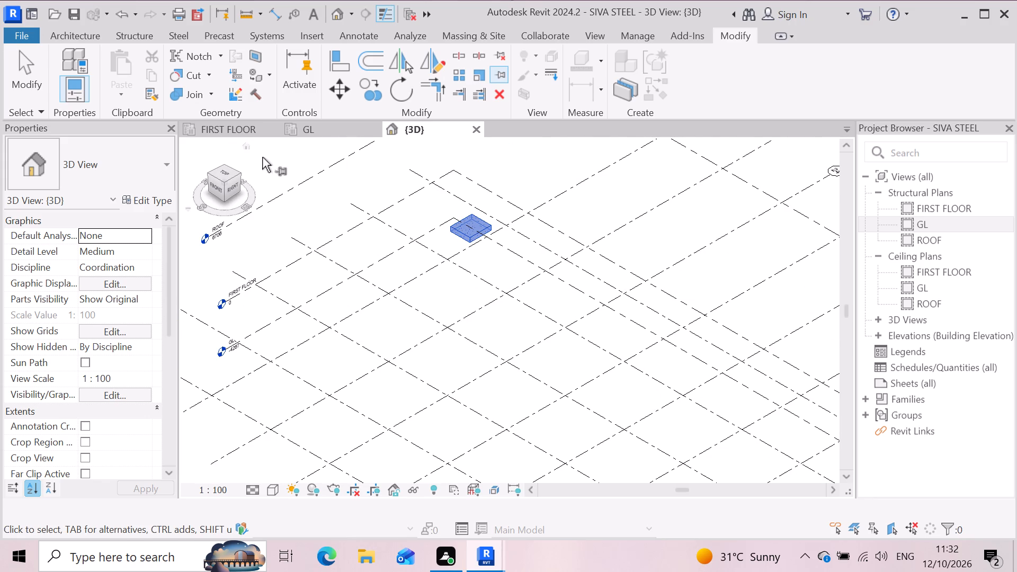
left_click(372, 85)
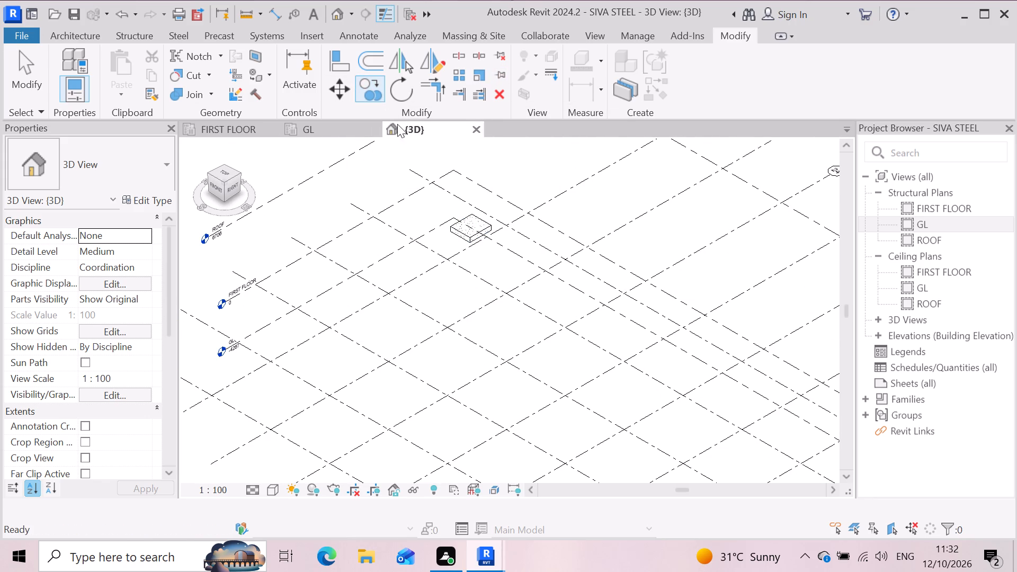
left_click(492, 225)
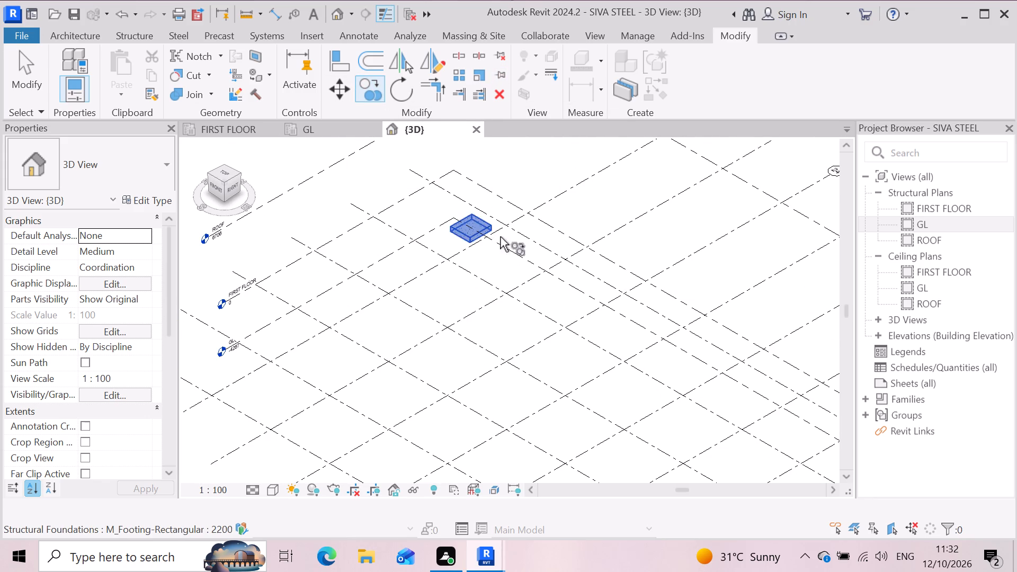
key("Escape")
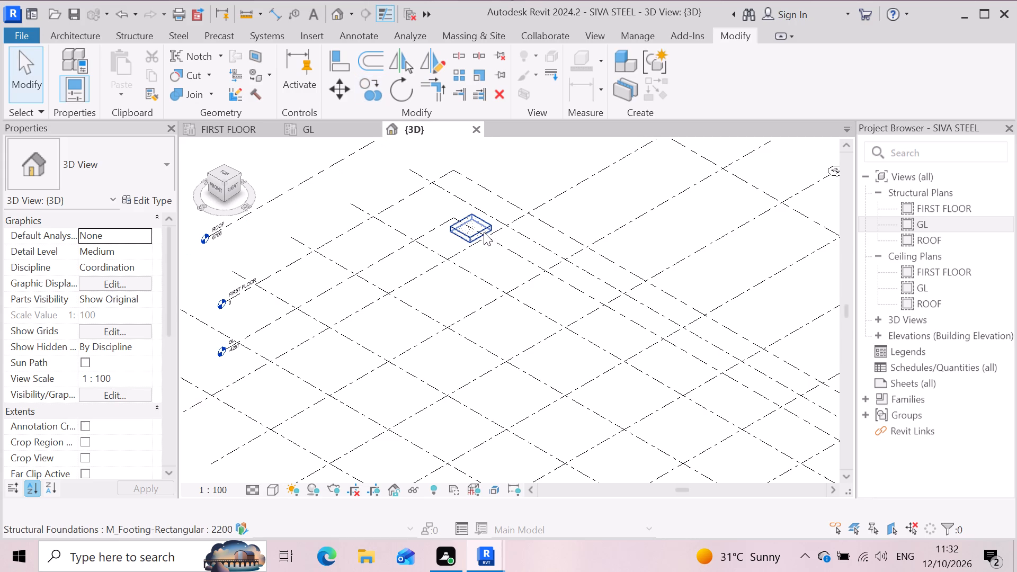
Delete the existing rectangular footing near the grid's northwest corner in the 3D view.
left_click(485, 232)
key("Delete")
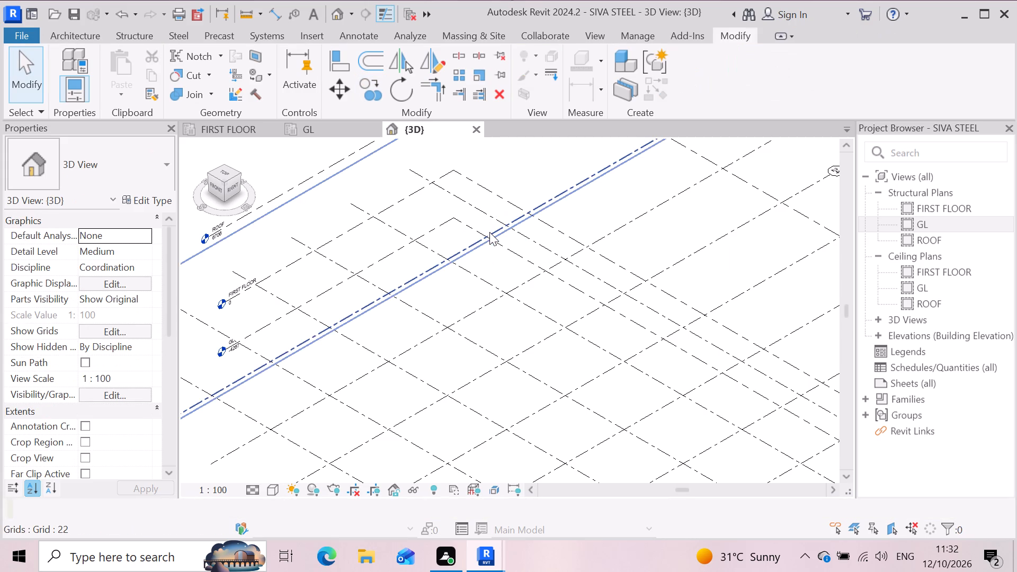
Place an isolated M_Footing-Rectangular 2200 x 2000 x 650mm 2 foundation at the northwest corner grid intersection in the GL structural plan.
scroll(419, 233, "down", 4)
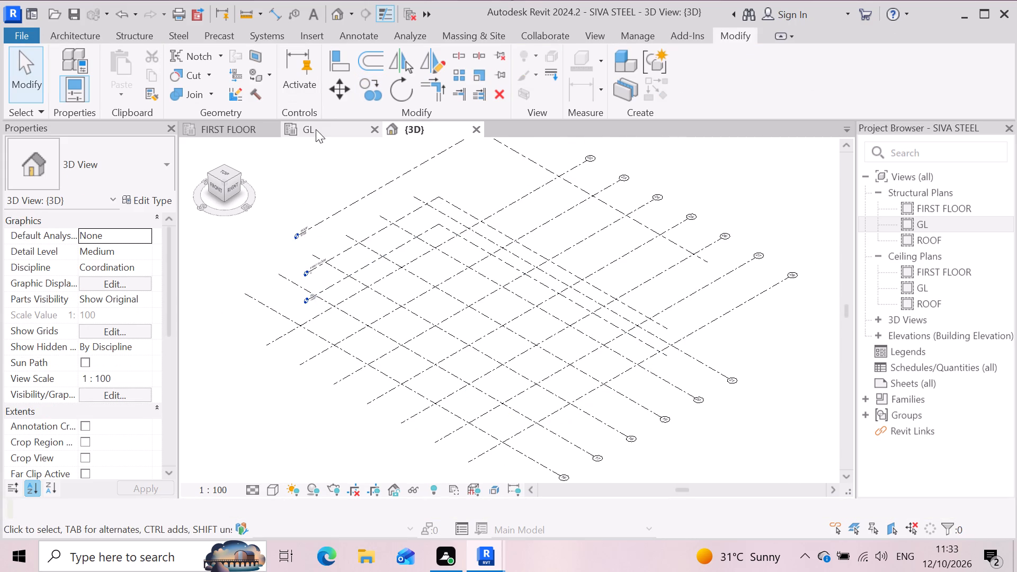
double_click(935, 221)
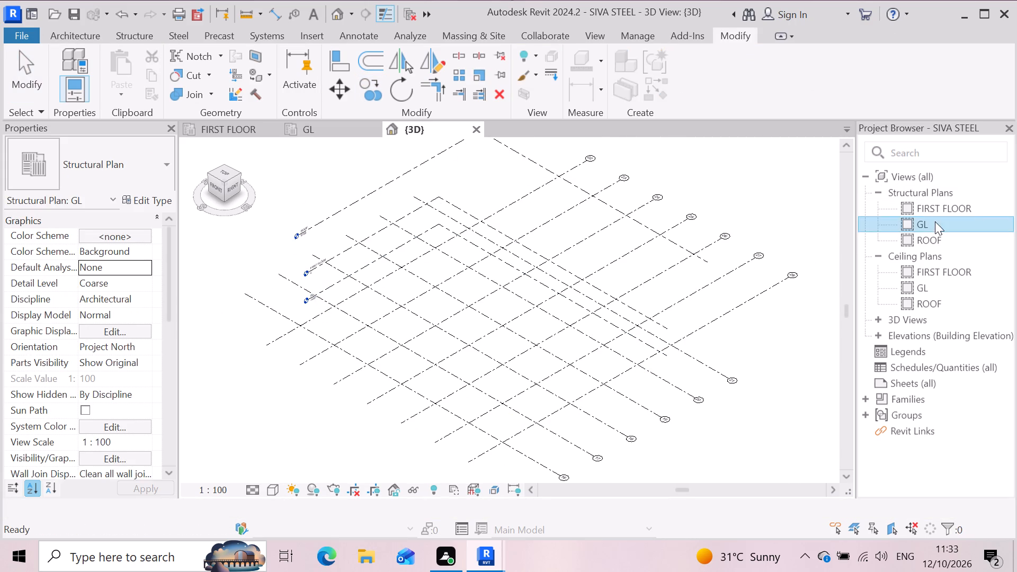
scroll(438, 311, "up", 3)
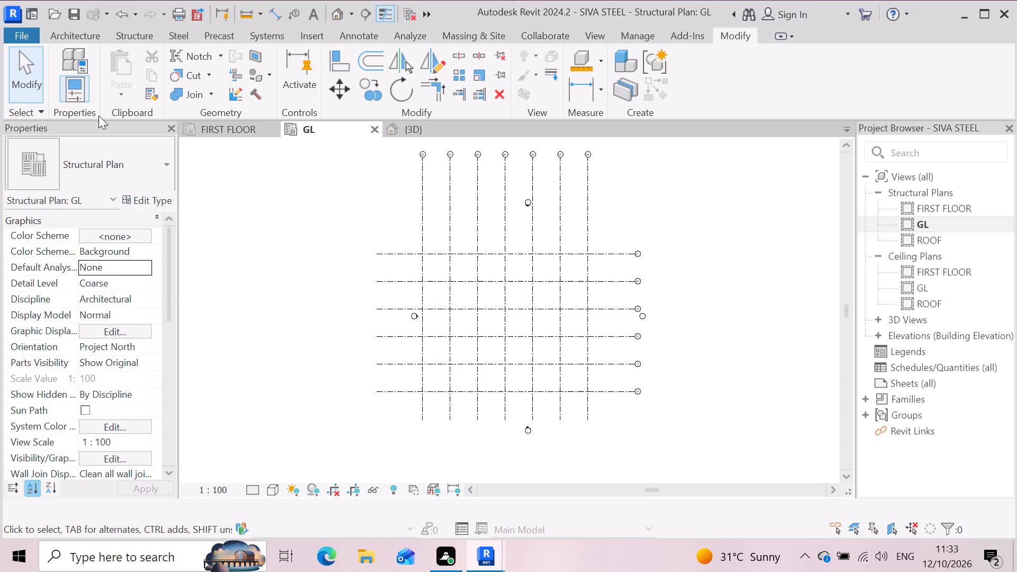
left_click(130, 30)
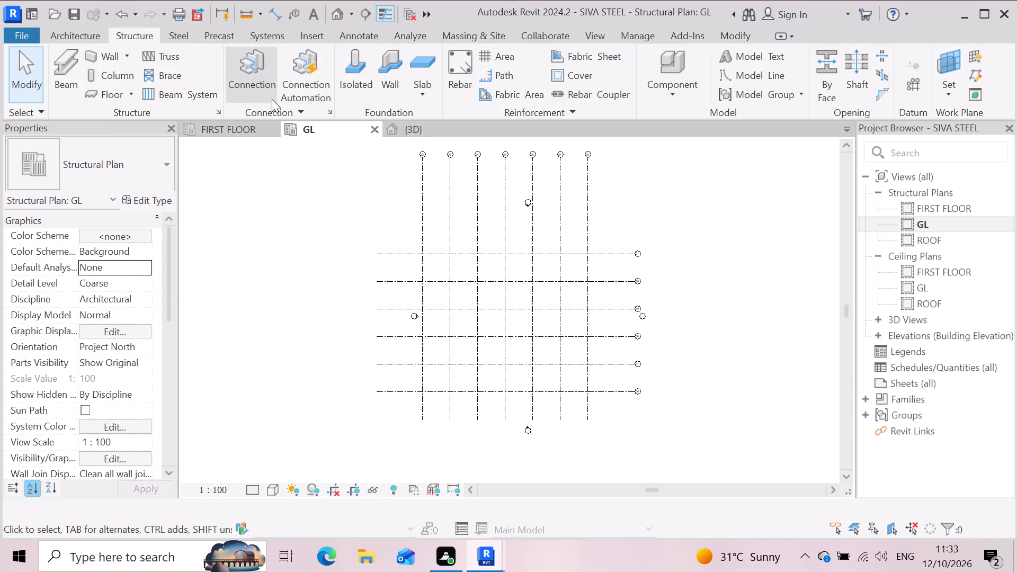
left_click(358, 71)
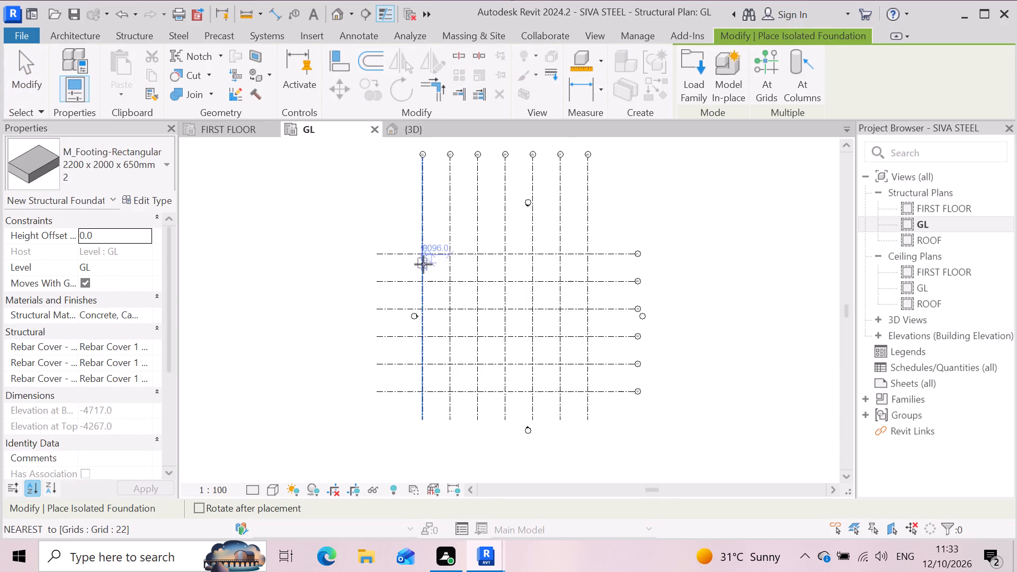
scroll(424, 253, "up", 7)
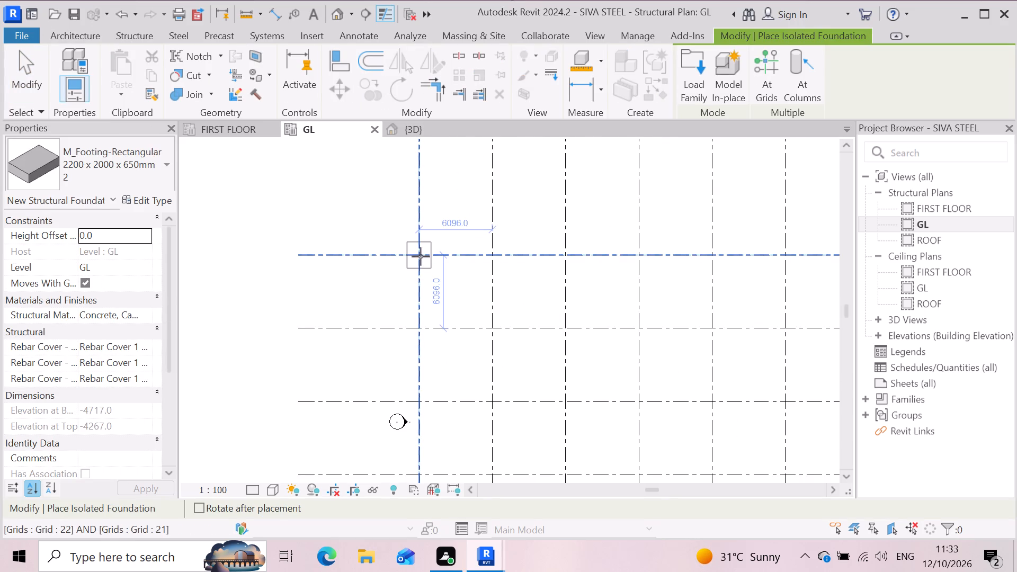
left_click(421, 256)
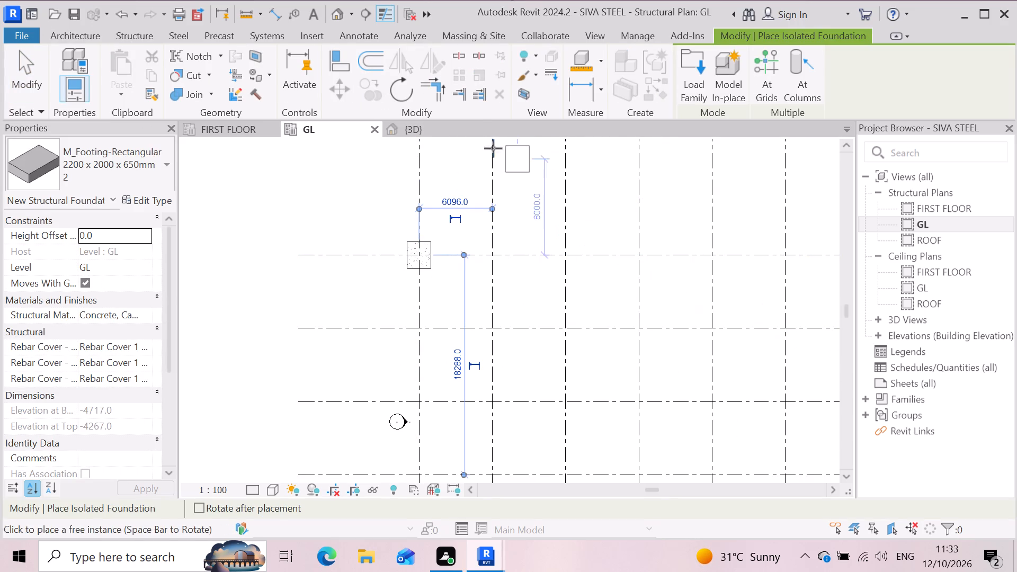
Examine the newly placed corner footing's position relative to the grids and levels in the 3D view.
left_click(451, 127)
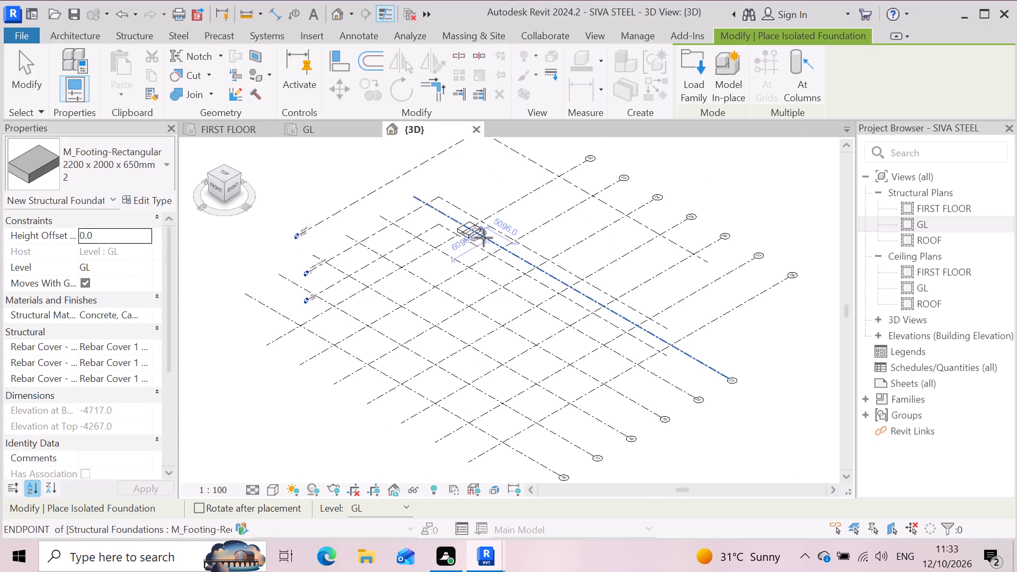
scroll(486, 240, "up", 3)
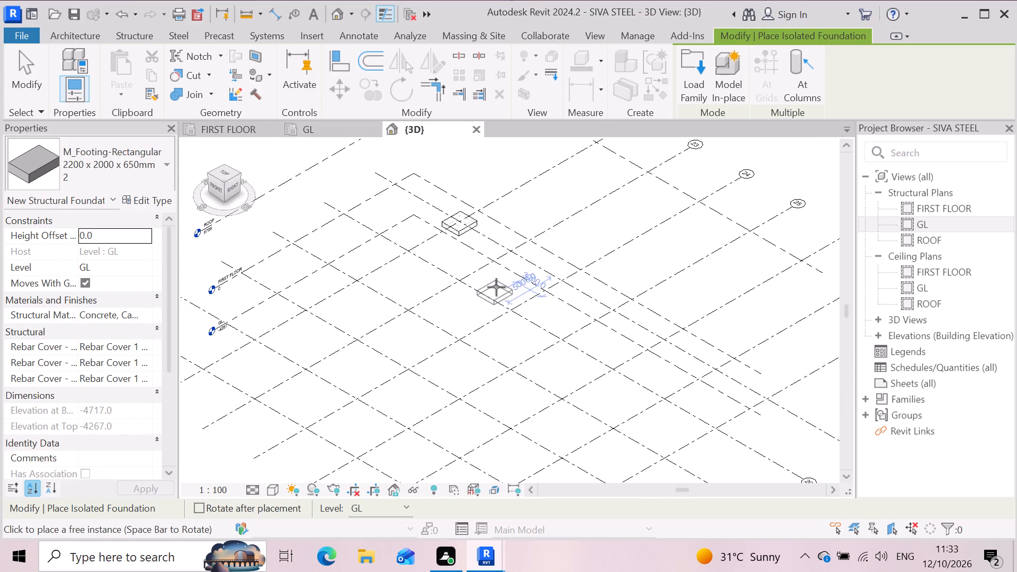
scroll(480, 258, "up", 3)
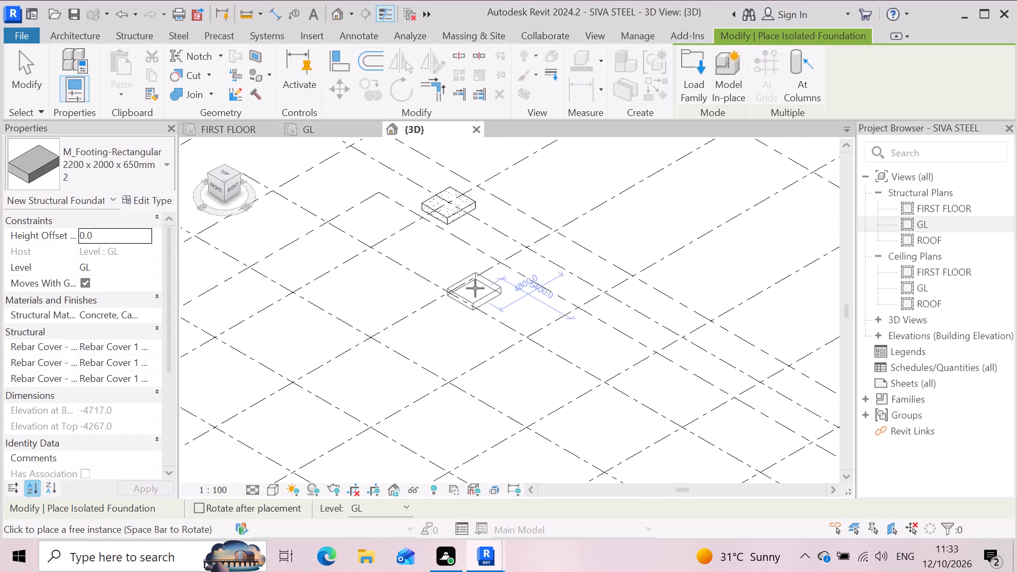
scroll(475, 288, "down", 2)
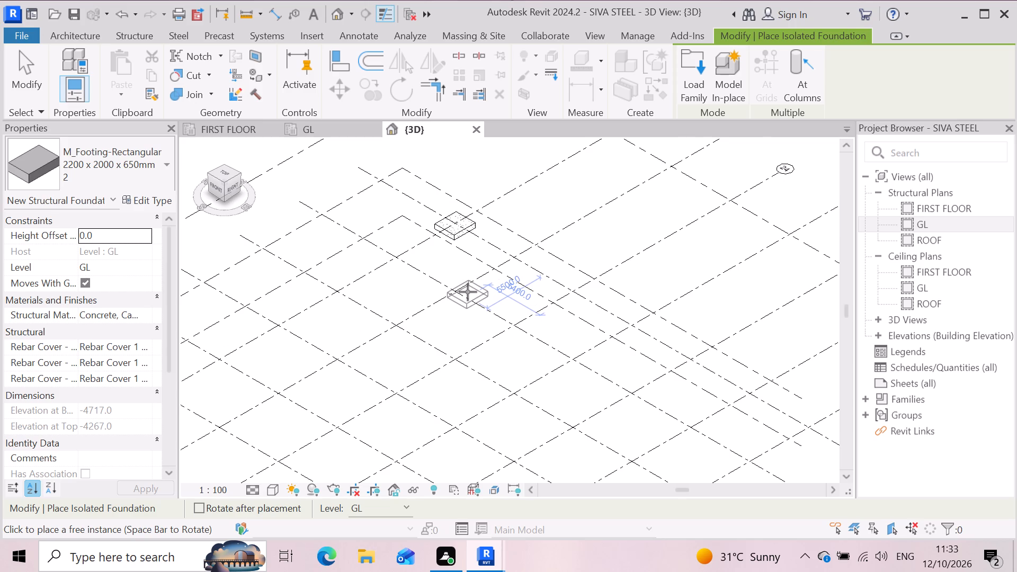
scroll(468, 292, "down", 3)
scroll(466, 291, "up", 1)
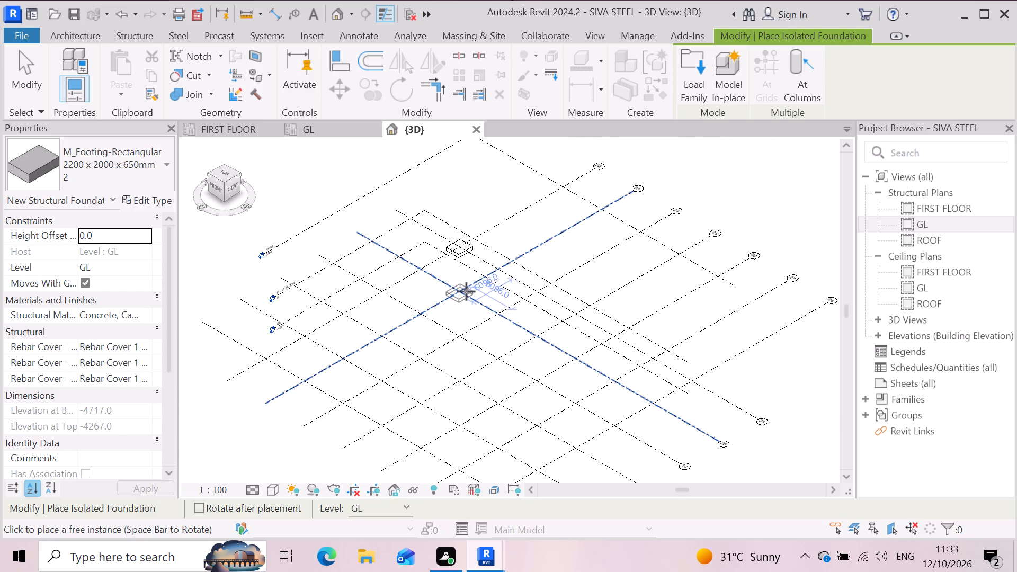
scroll(466, 291, "up", 2)
scroll(467, 290, "down", 3)
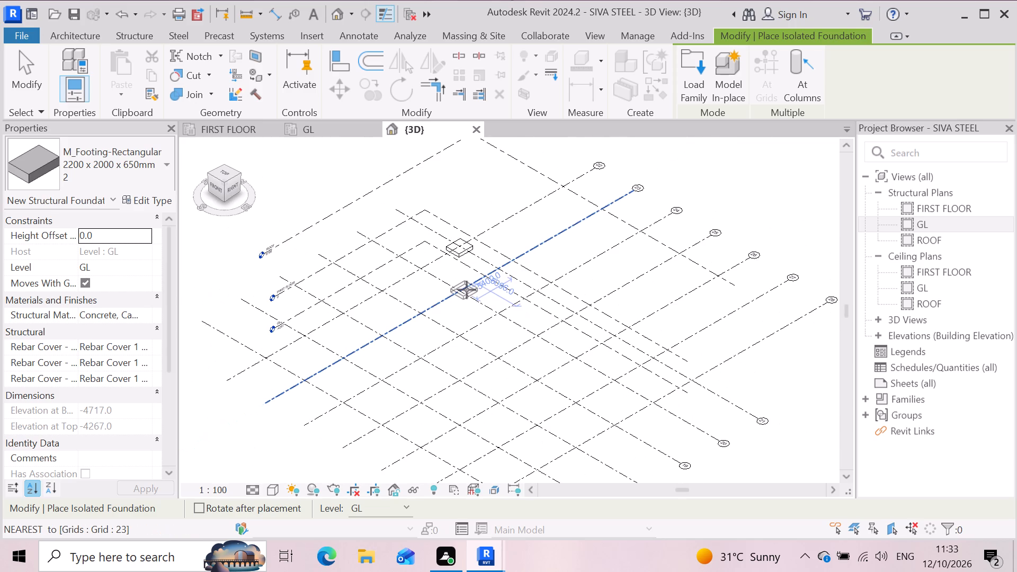
key("Escape")
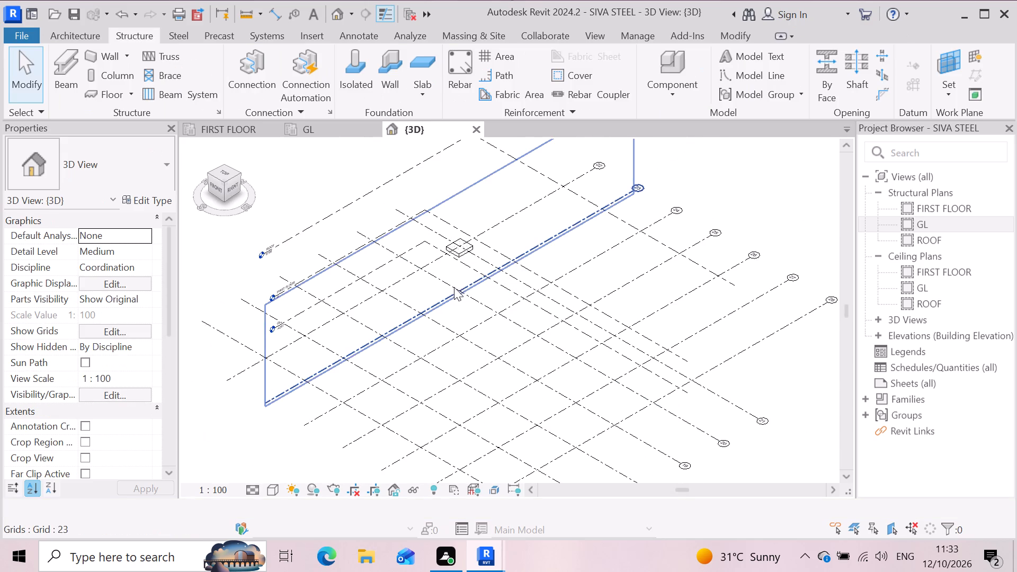
Set the GL level's elevation to 0 in the 3D view.
scroll(445, 259, "up", 6)
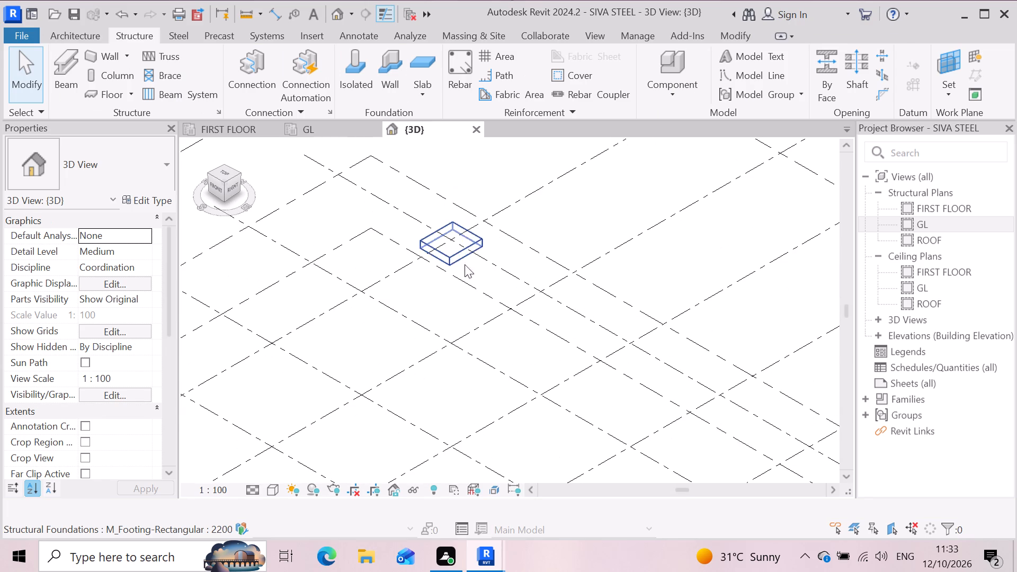
left_click(399, 249)
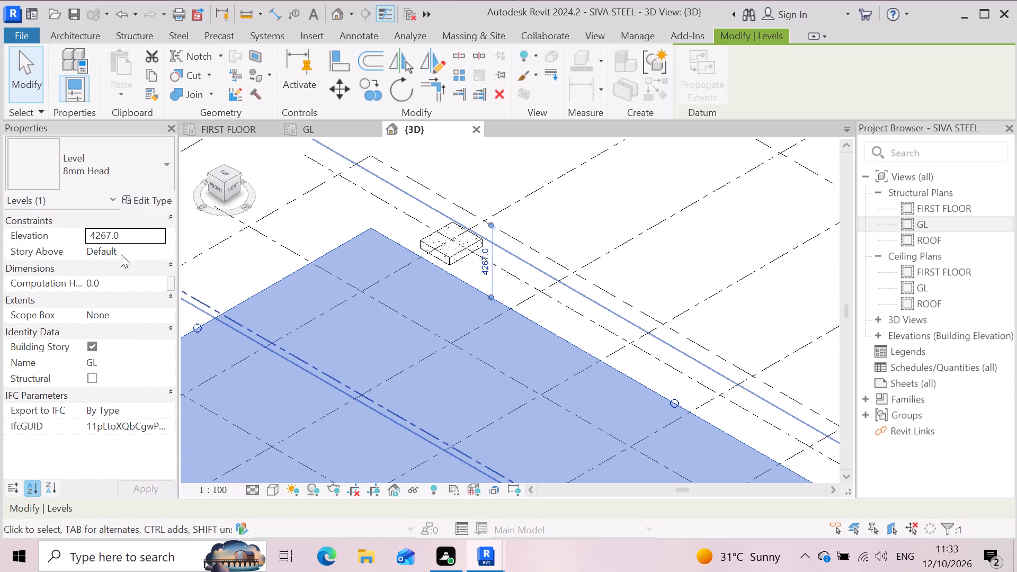
left_click(141, 236)
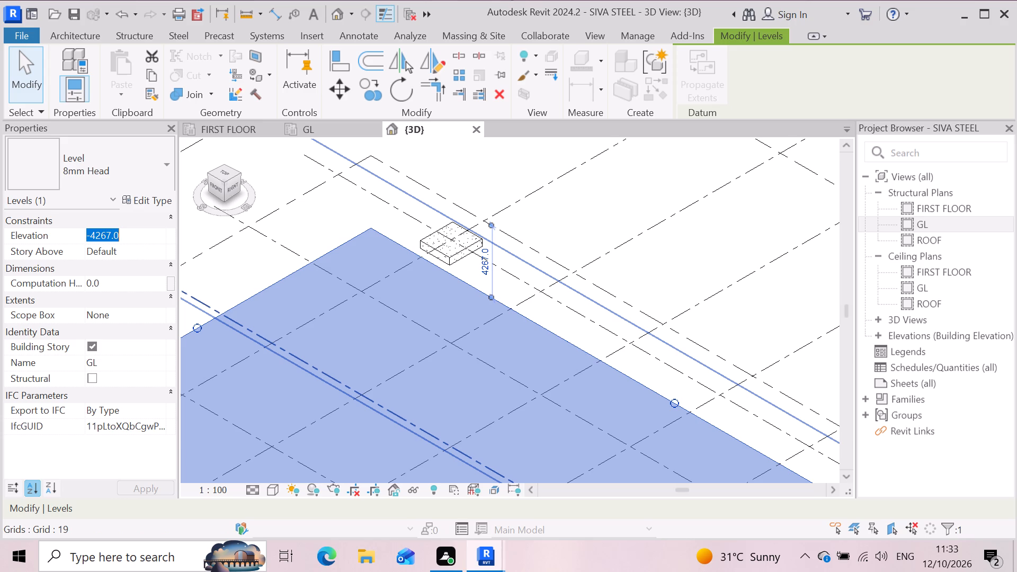
key("BackSpace")
type("00")
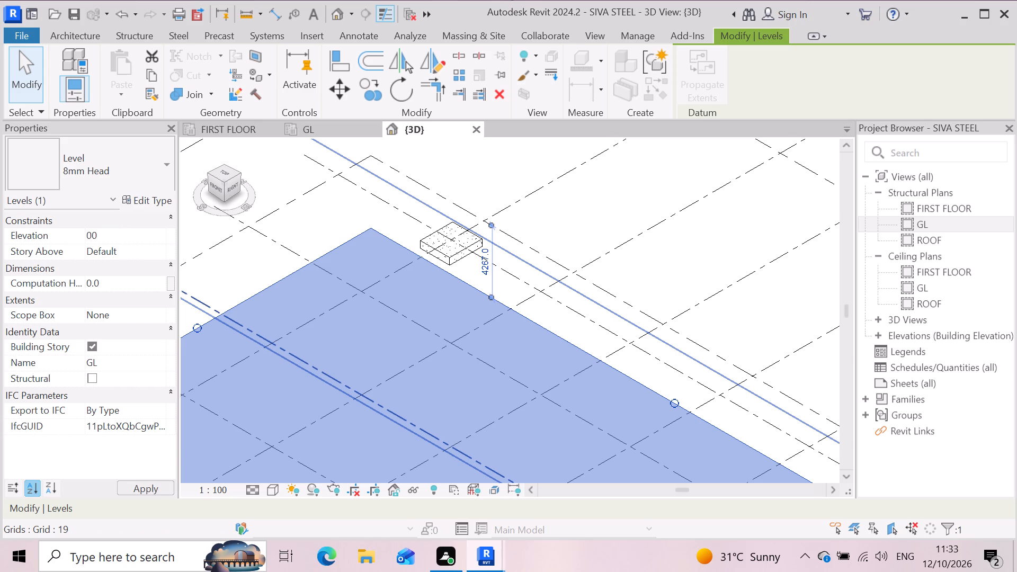
key("Return")
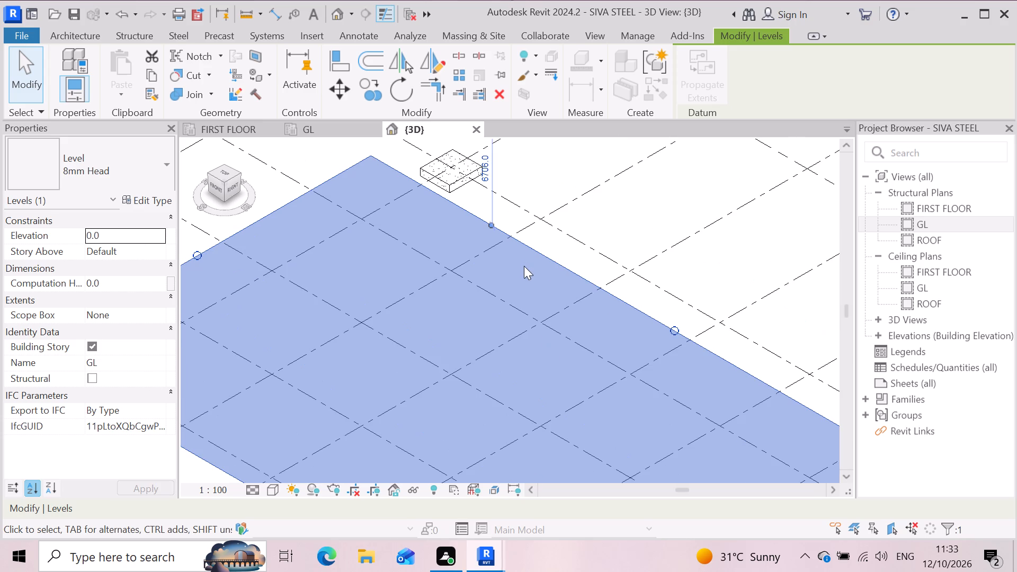
scroll(523, 274, "down", 4)
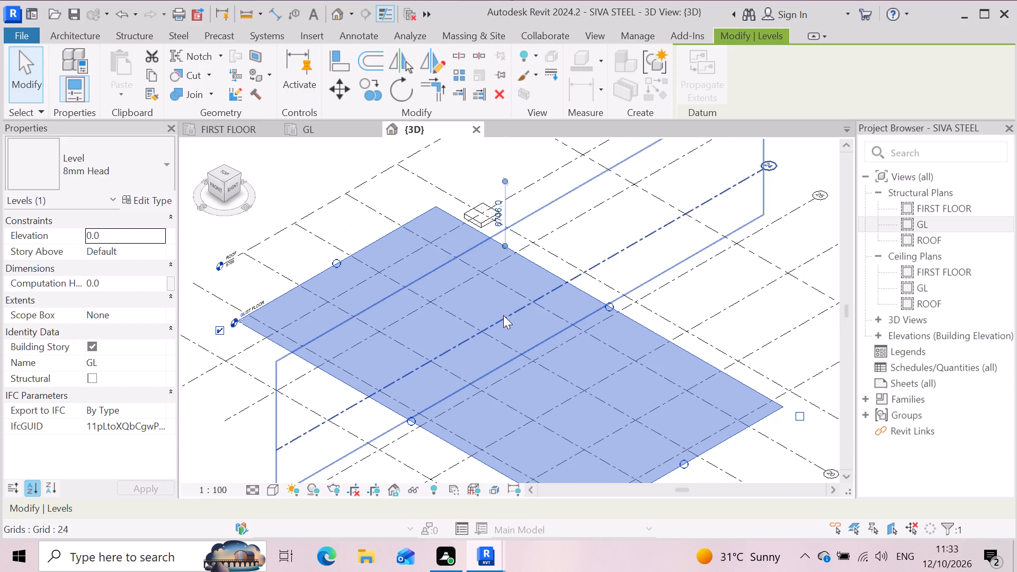
key("Escape")
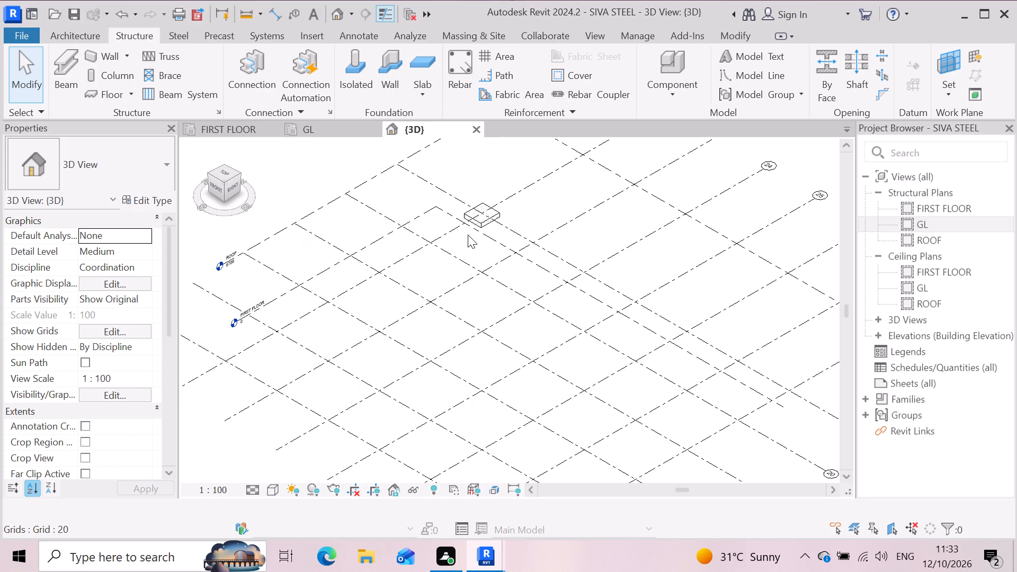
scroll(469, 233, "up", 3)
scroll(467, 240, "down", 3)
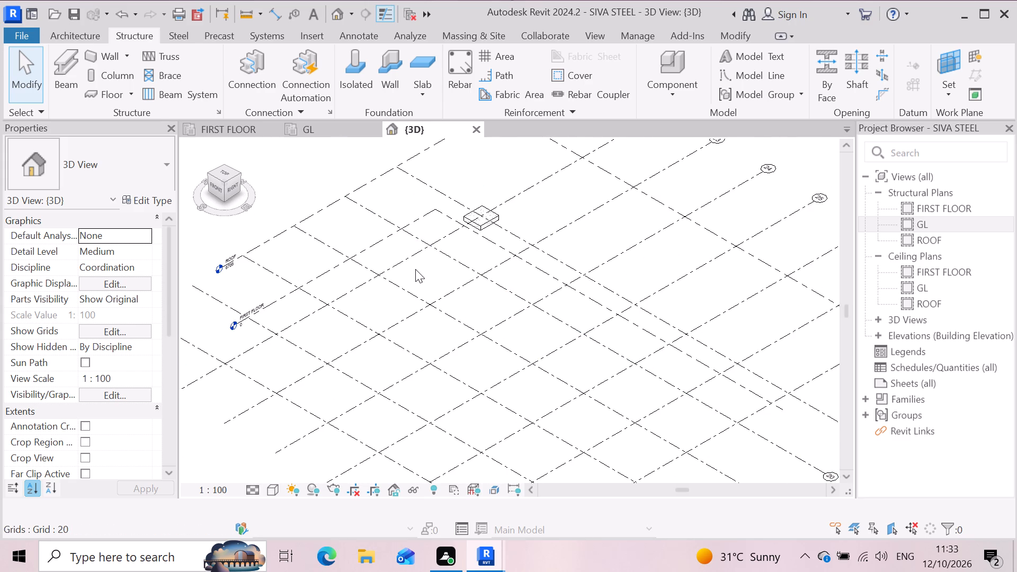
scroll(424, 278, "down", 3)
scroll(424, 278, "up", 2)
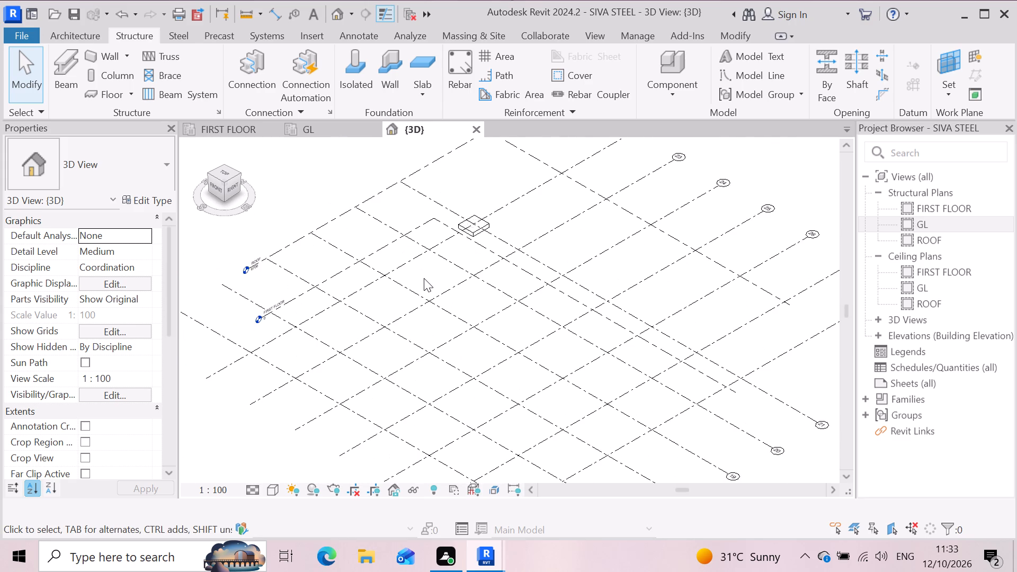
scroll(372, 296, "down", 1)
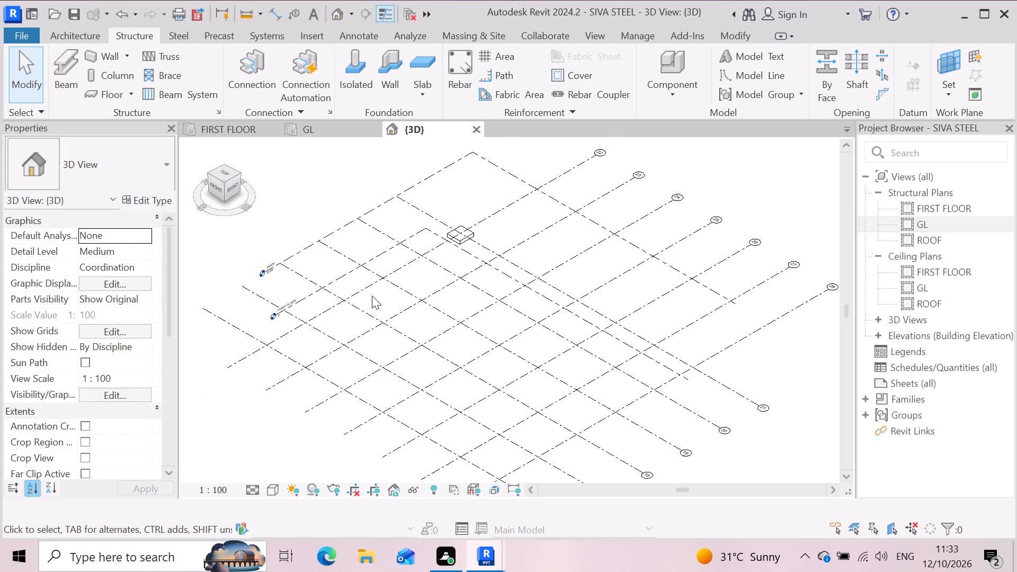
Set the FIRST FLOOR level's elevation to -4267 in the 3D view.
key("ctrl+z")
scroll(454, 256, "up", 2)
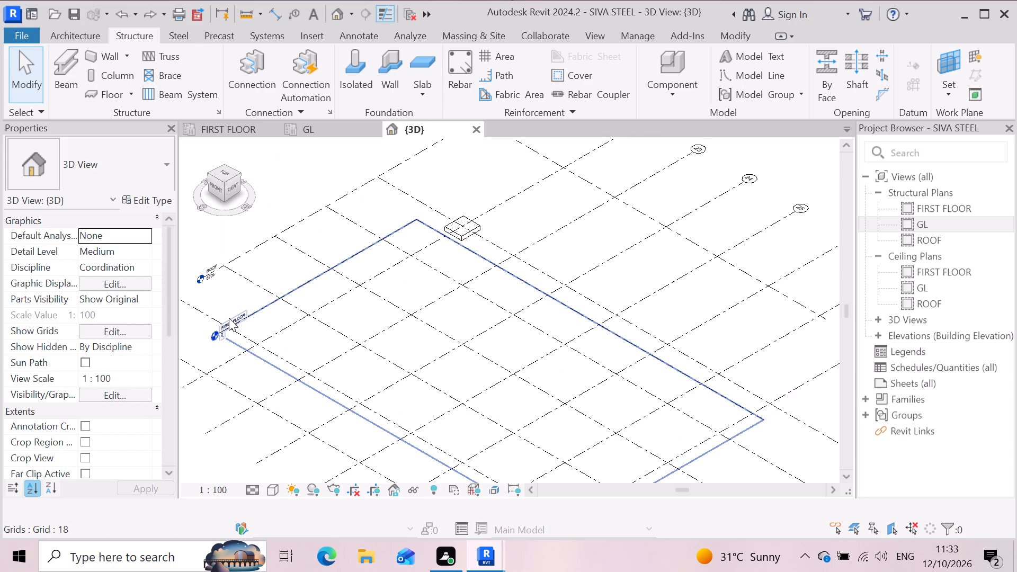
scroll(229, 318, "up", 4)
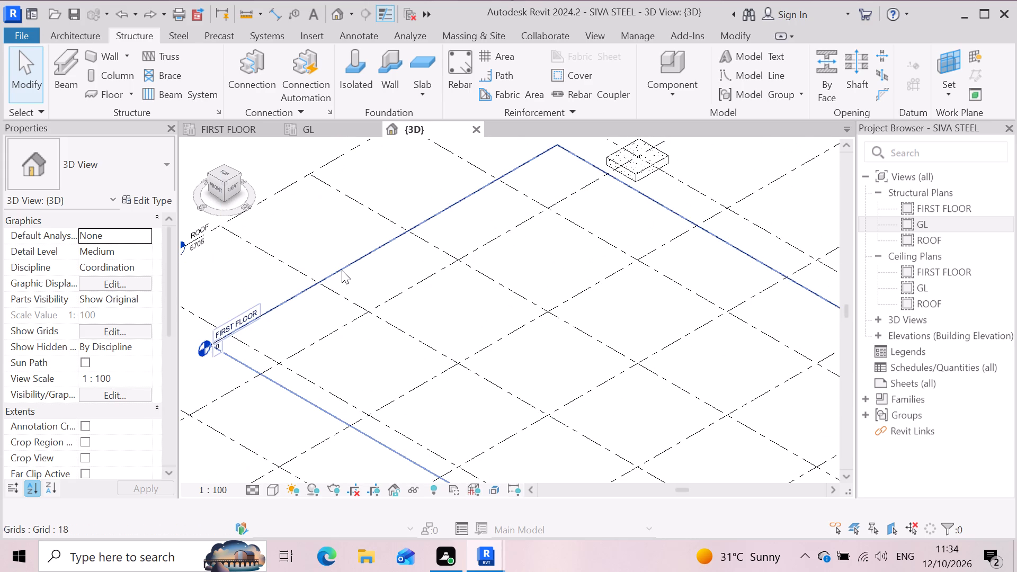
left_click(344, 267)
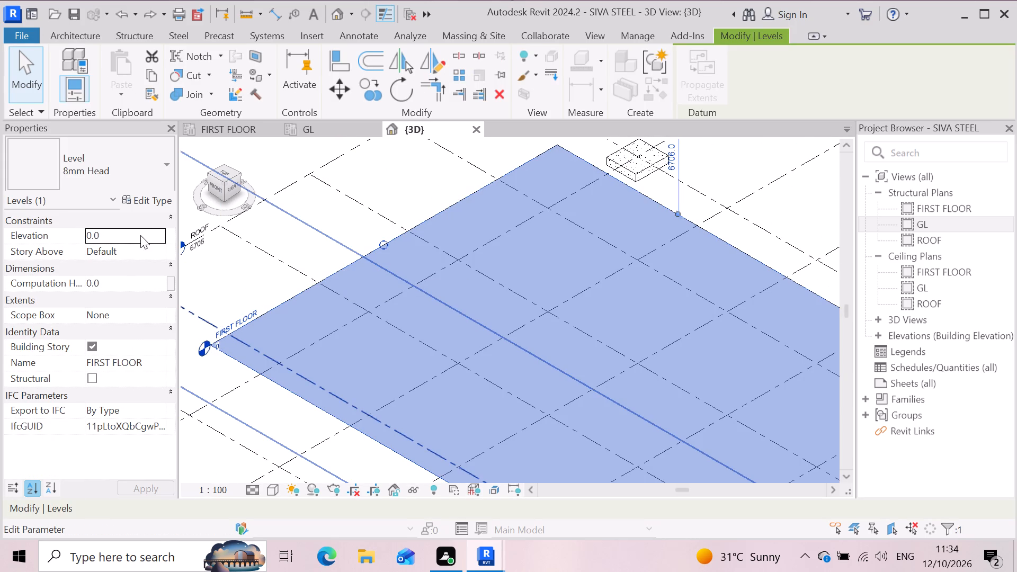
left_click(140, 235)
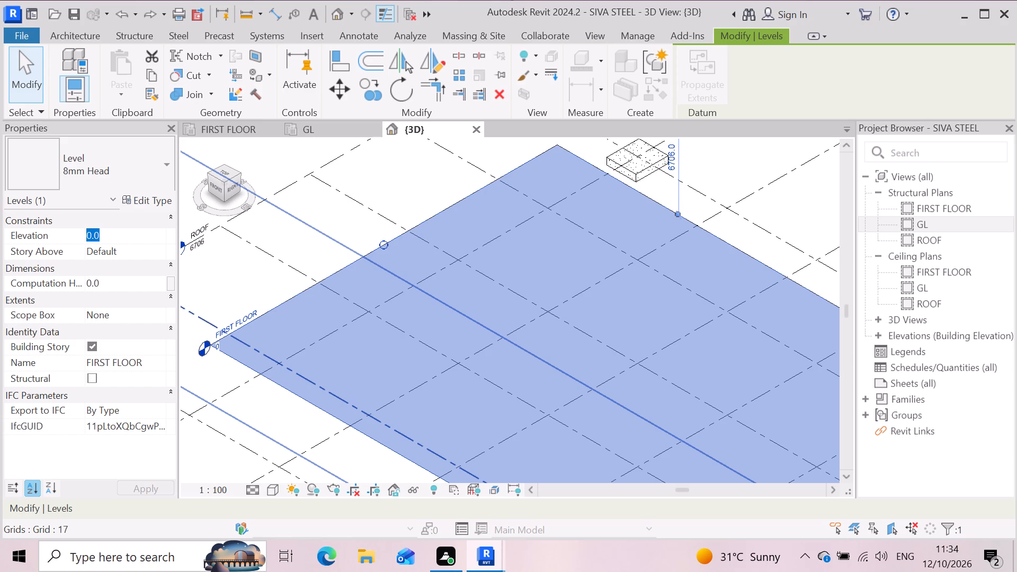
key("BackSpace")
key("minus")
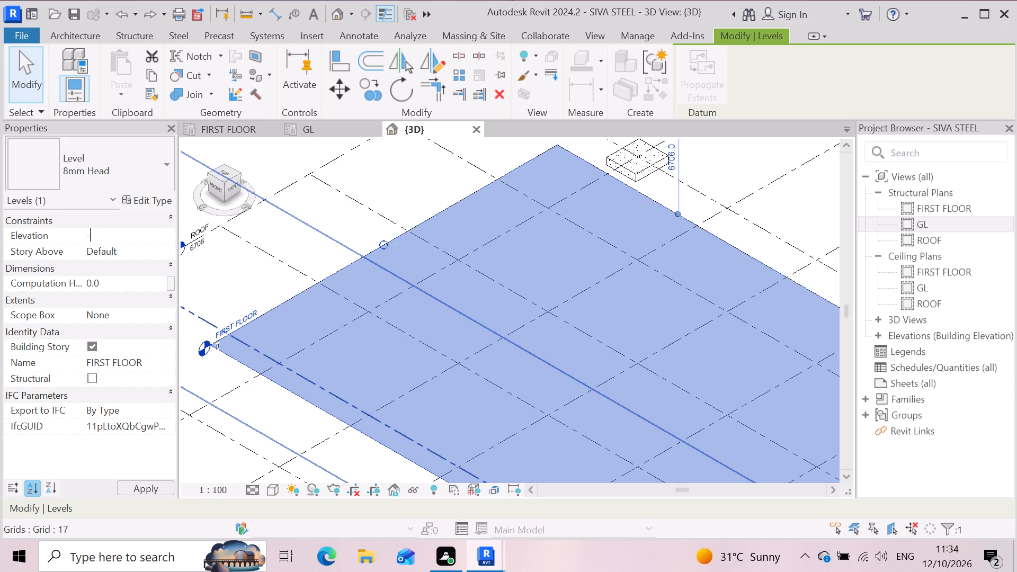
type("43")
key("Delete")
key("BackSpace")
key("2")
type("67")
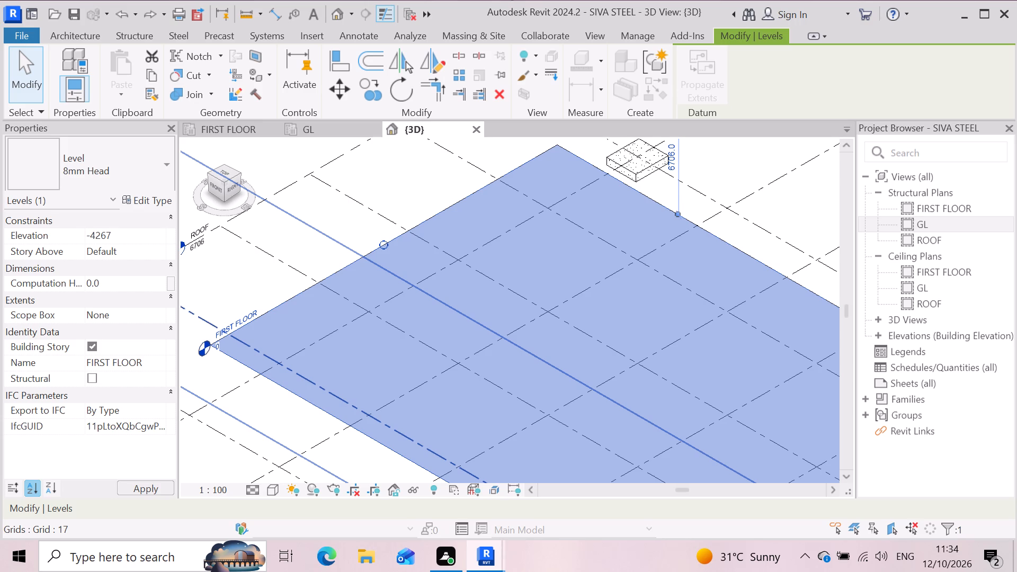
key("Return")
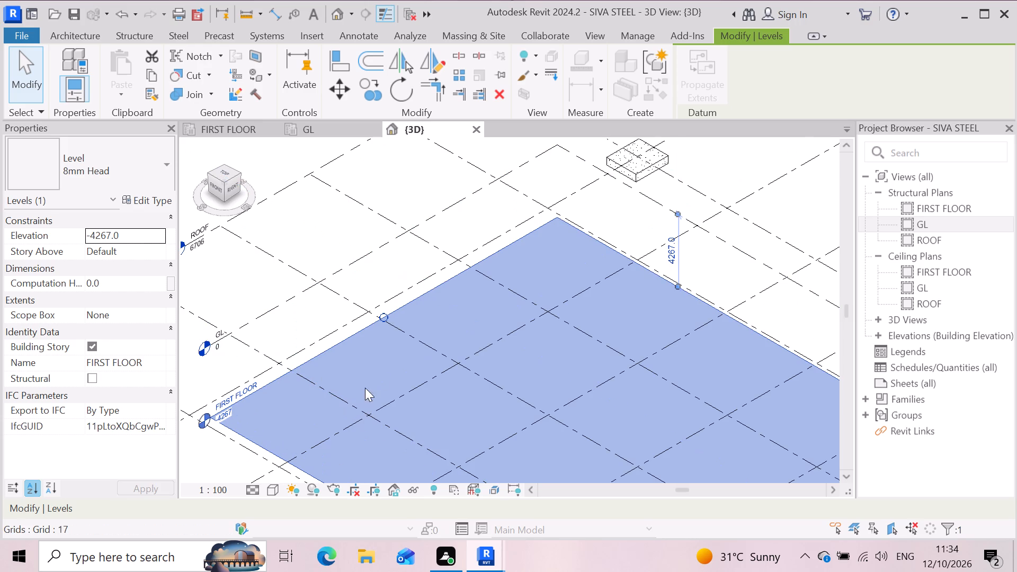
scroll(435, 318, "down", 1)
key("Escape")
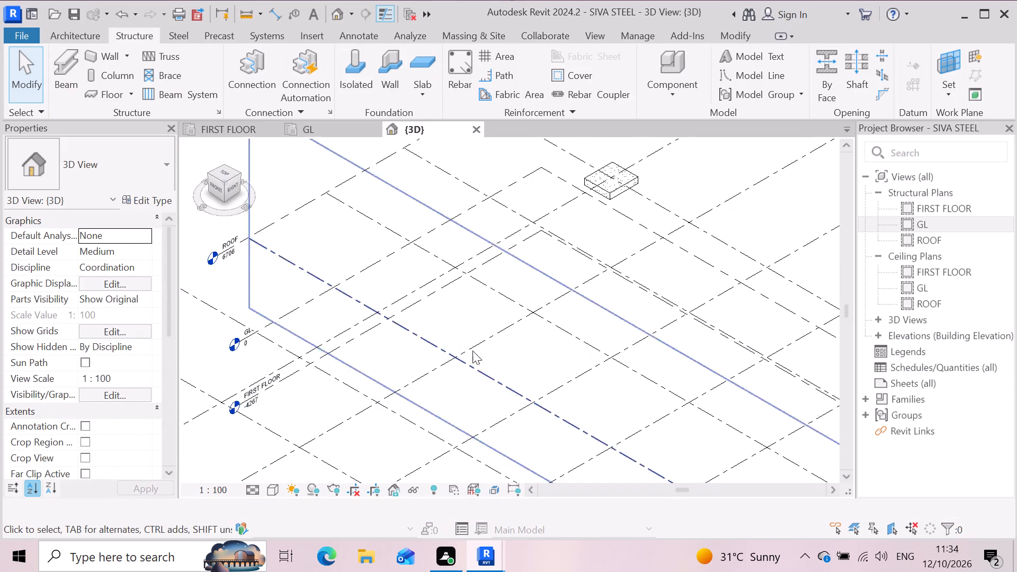
Examine how the GL, FIRST FLOOR and ROOF levels sit relative to each other and the corner footing in the 3D view.
scroll(576, 266, "up", 3)
scroll(570, 280, "down", 3)
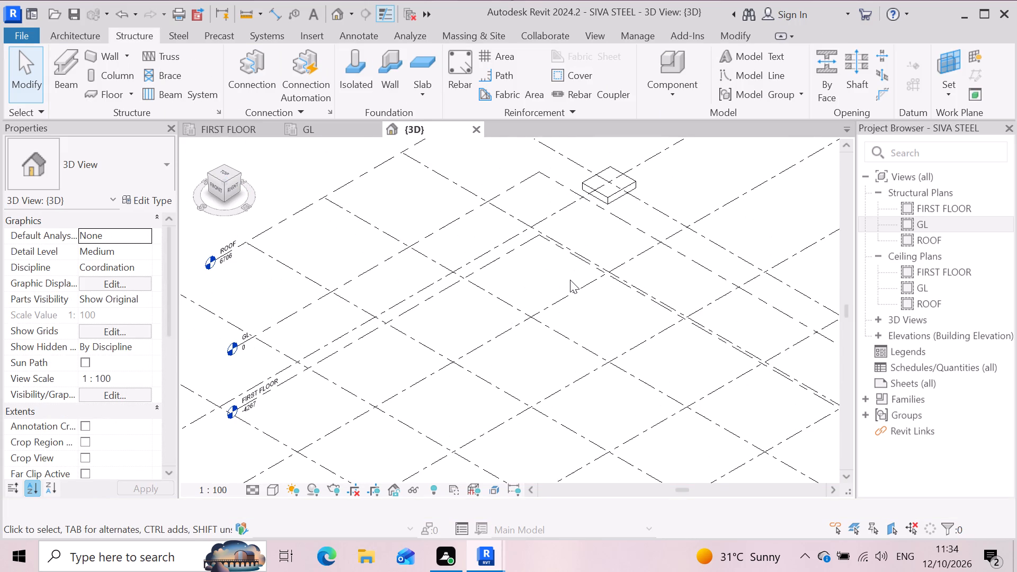
scroll(564, 234, "down", 3)
scroll(564, 234, "up", 2)
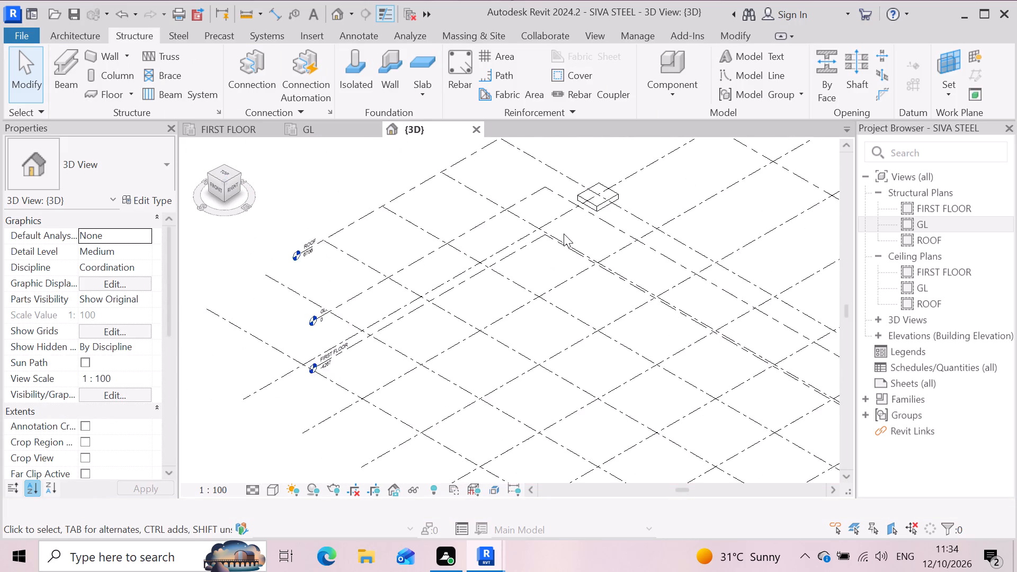
scroll(546, 239, "up", 4)
scroll(547, 237, "down", 3)
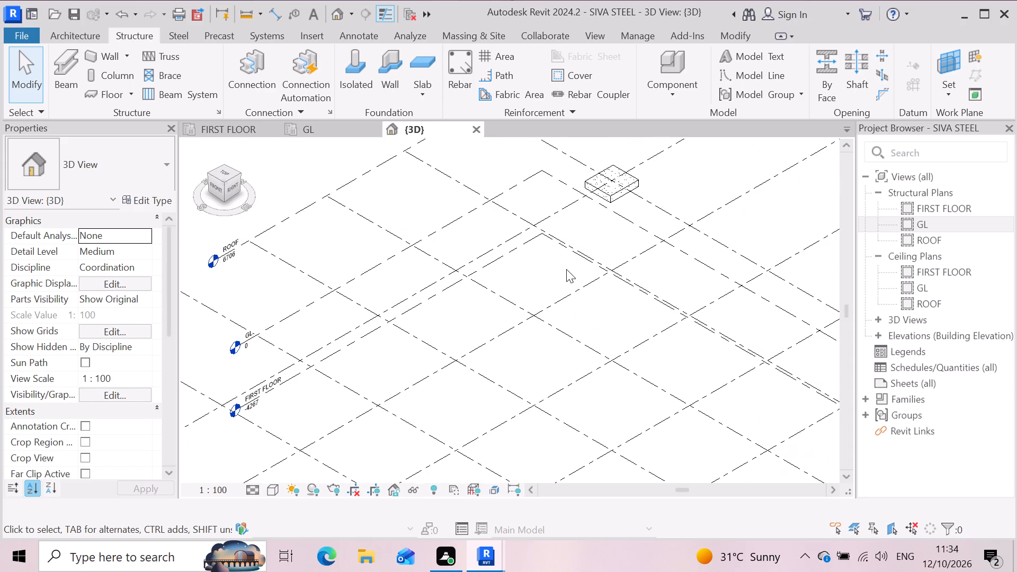
scroll(402, 348, "up", 2)
scroll(343, 339, "down", 1)
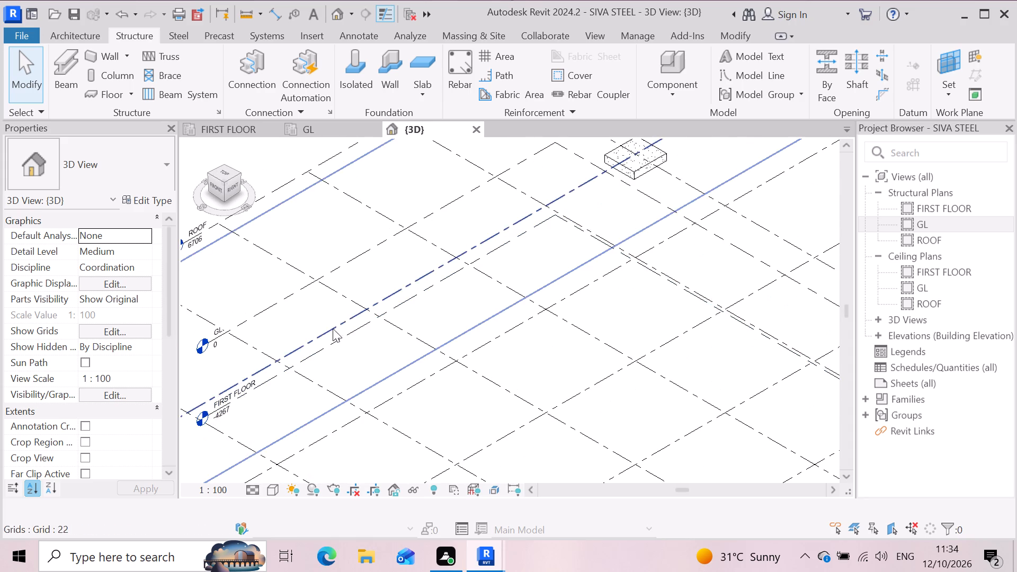
scroll(328, 321, "down", 3)
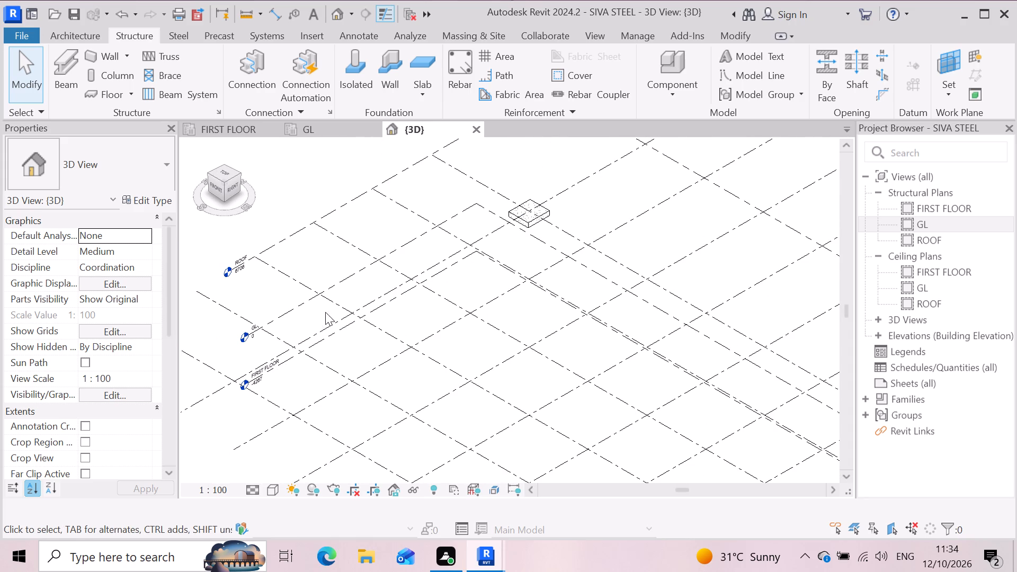
scroll(368, 298, "up", 3)
scroll(351, 330, "down", 3)
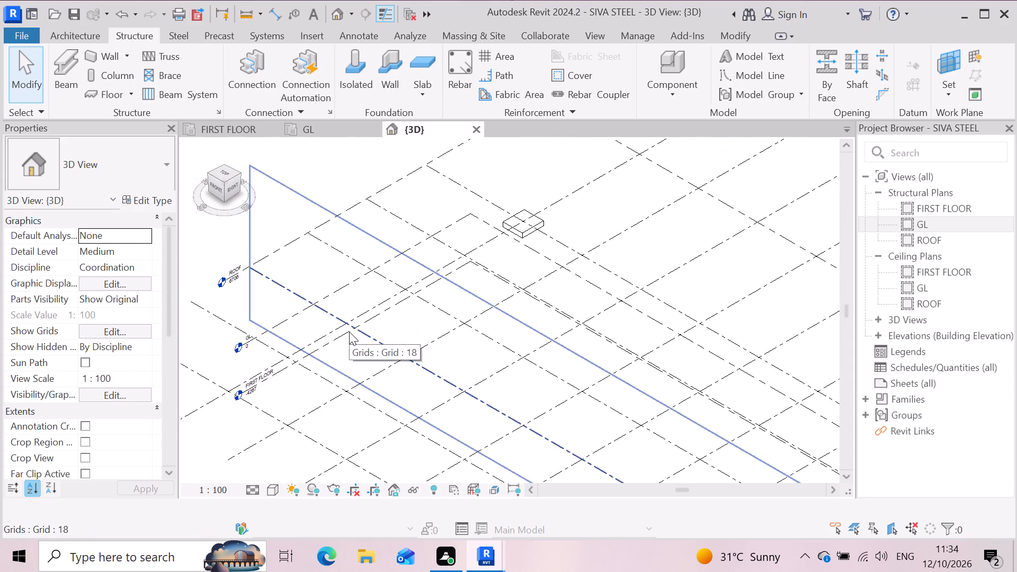
Set the FIRST FLOOR level's elevation to 4267 in the 3D view.
scroll(345, 333, "up", 2)
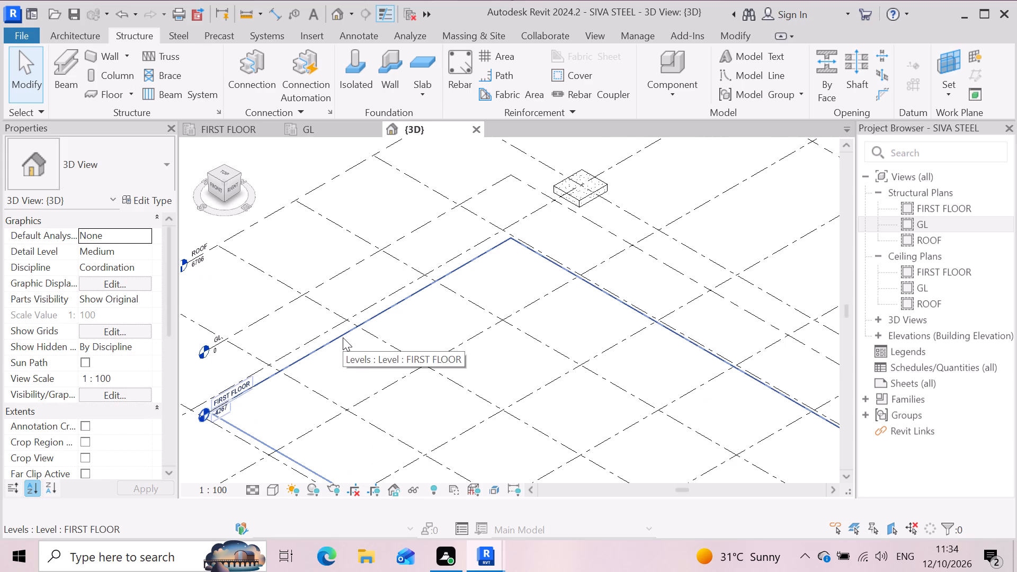
left_click(343, 337)
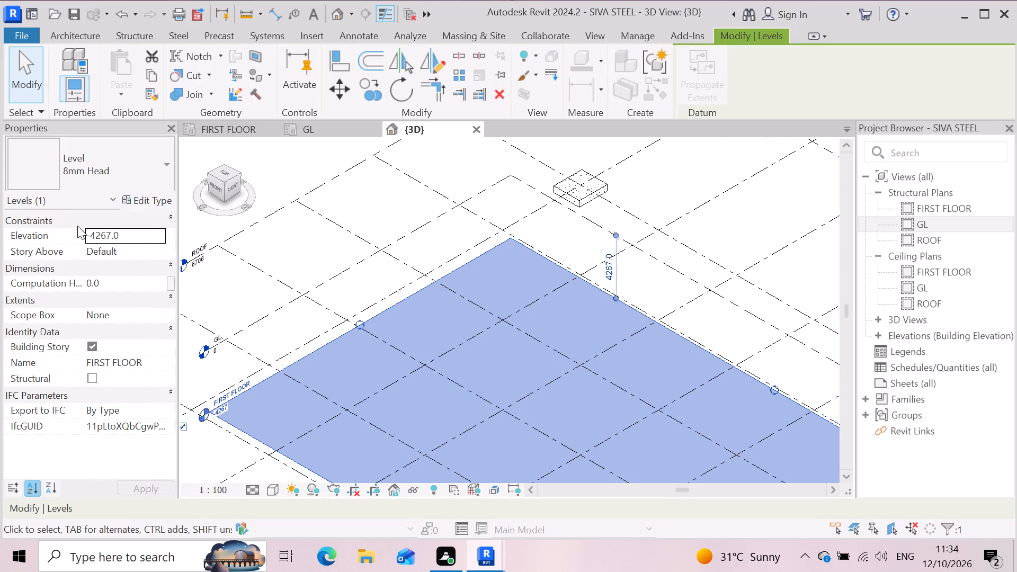
left_click(86, 236)
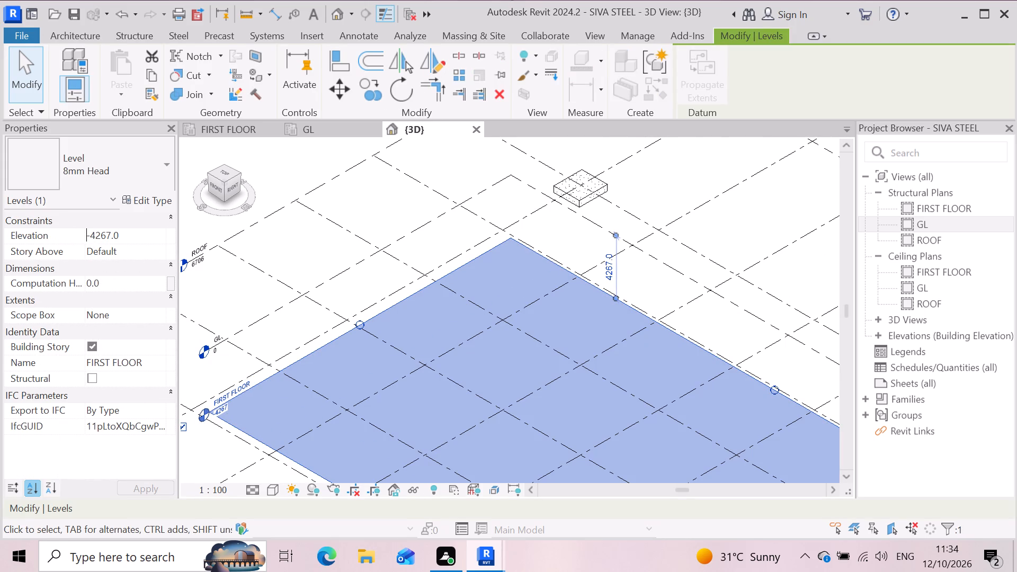
left_click(90, 233)
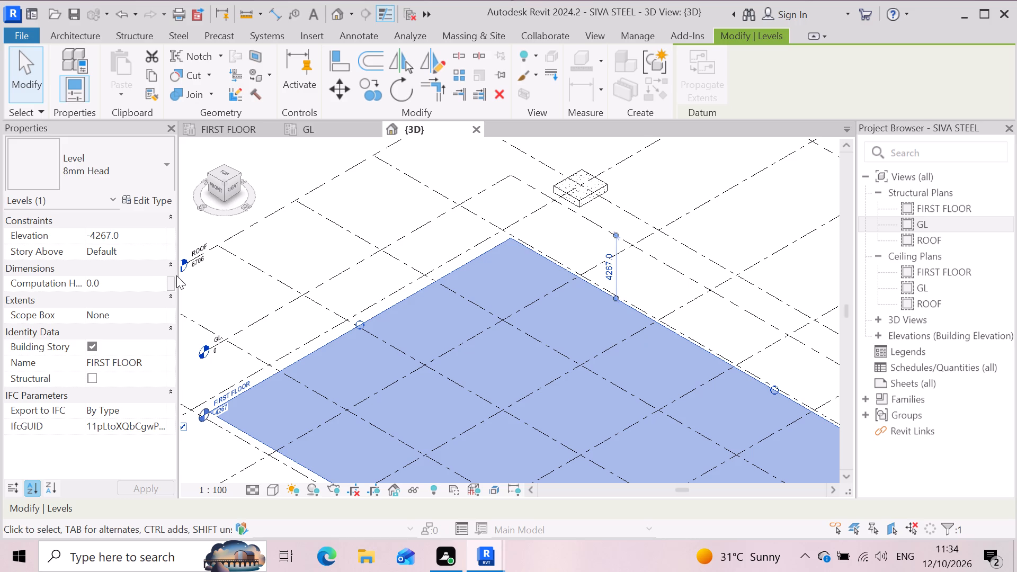
key("BackSpace")
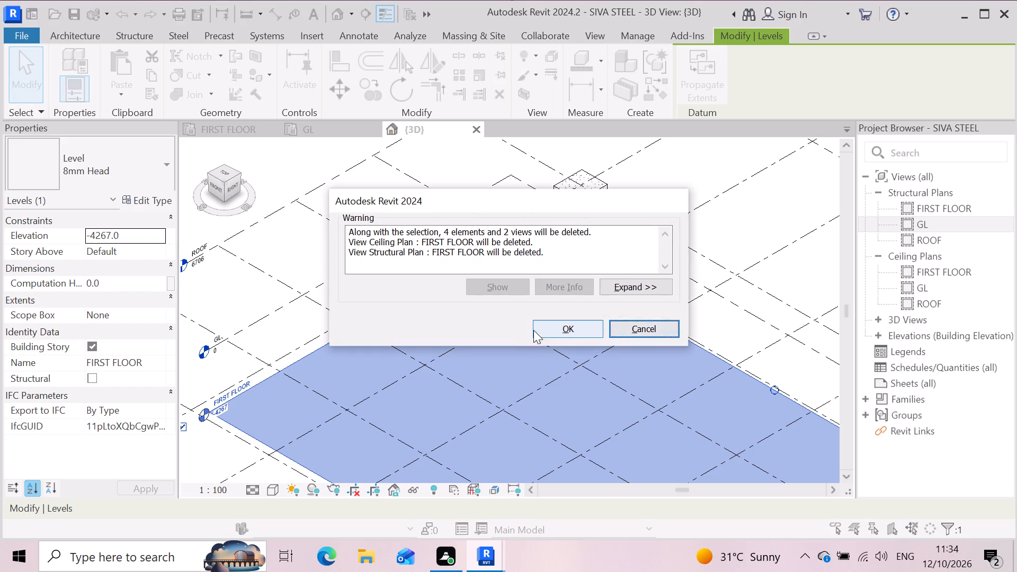
left_click(643, 330)
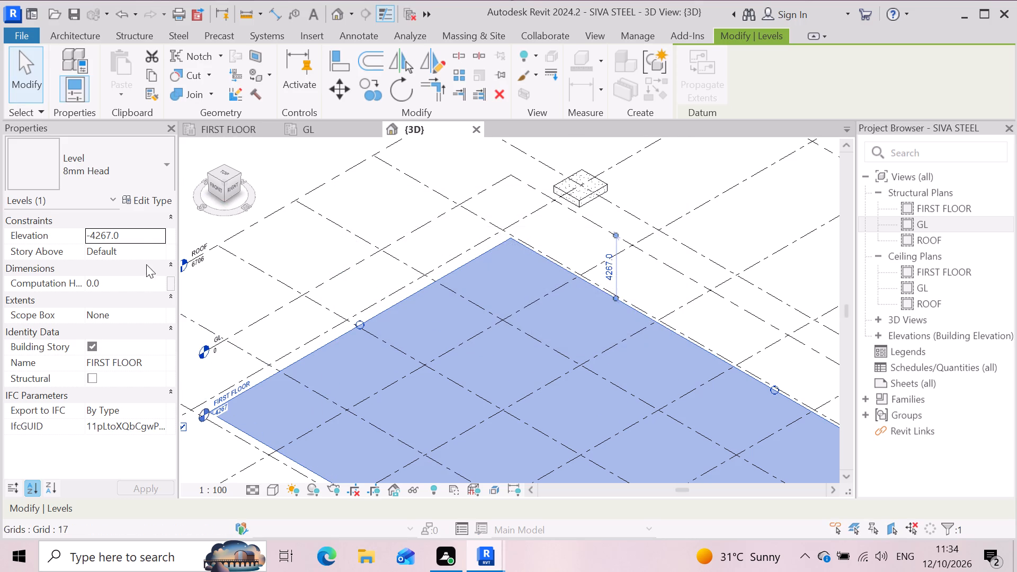
left_click(135, 235)
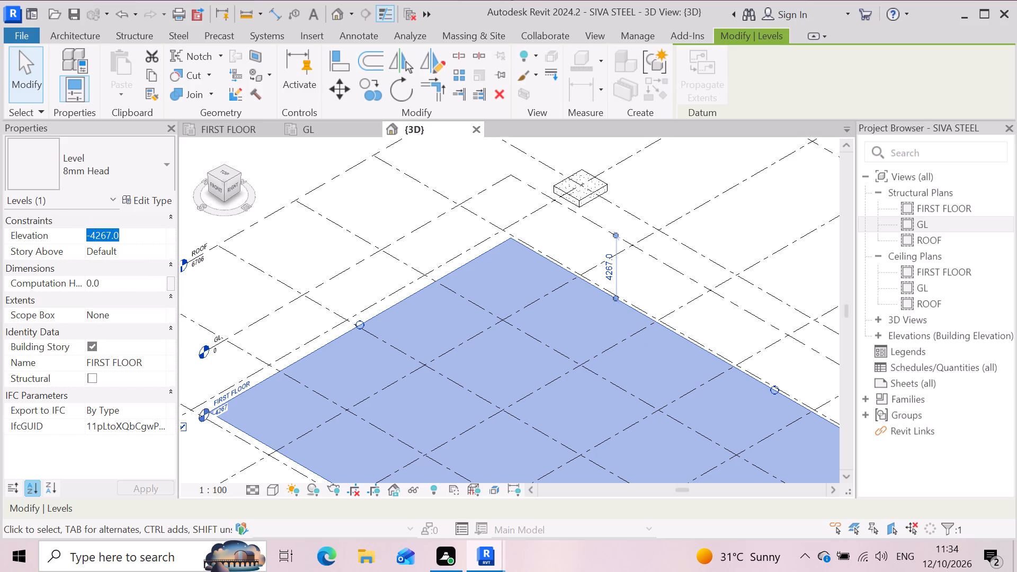
left_click(92, 234)
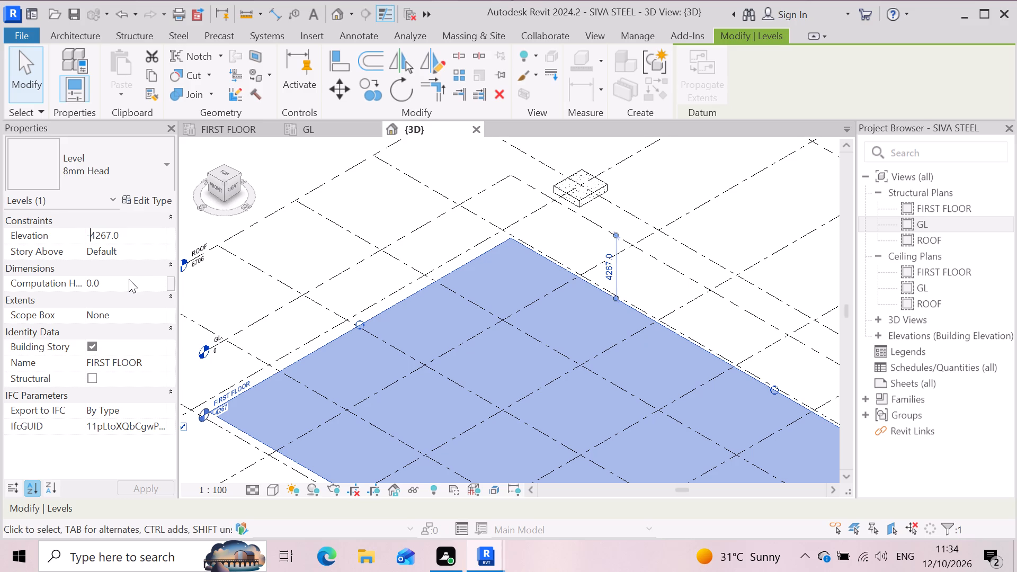
key("BackSpace")
key("Return")
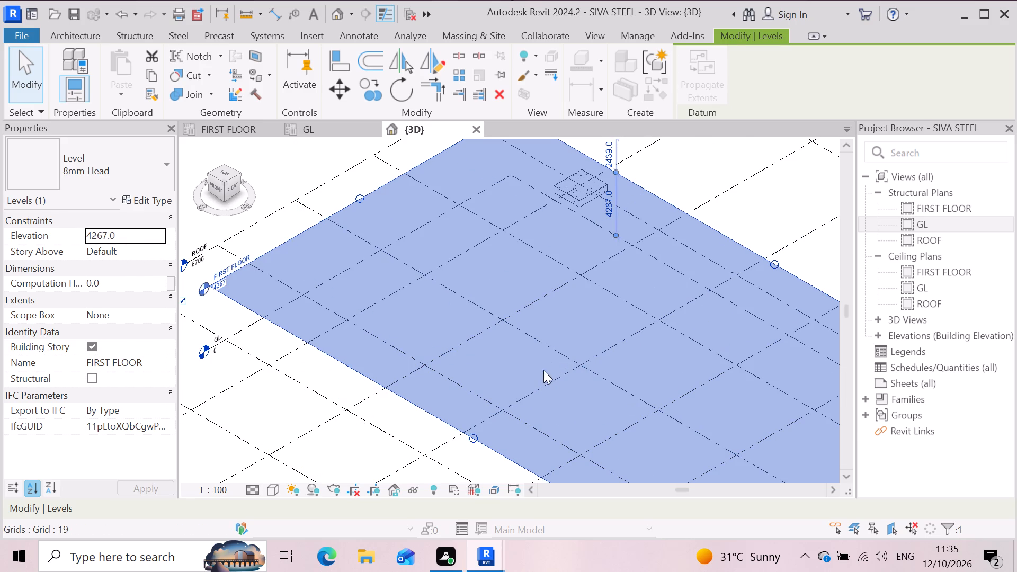
key("Escape")
Examine the corner footing's position relative to the GL level and the levels above it in the 3D view.
scroll(407, 336, "down", 1)
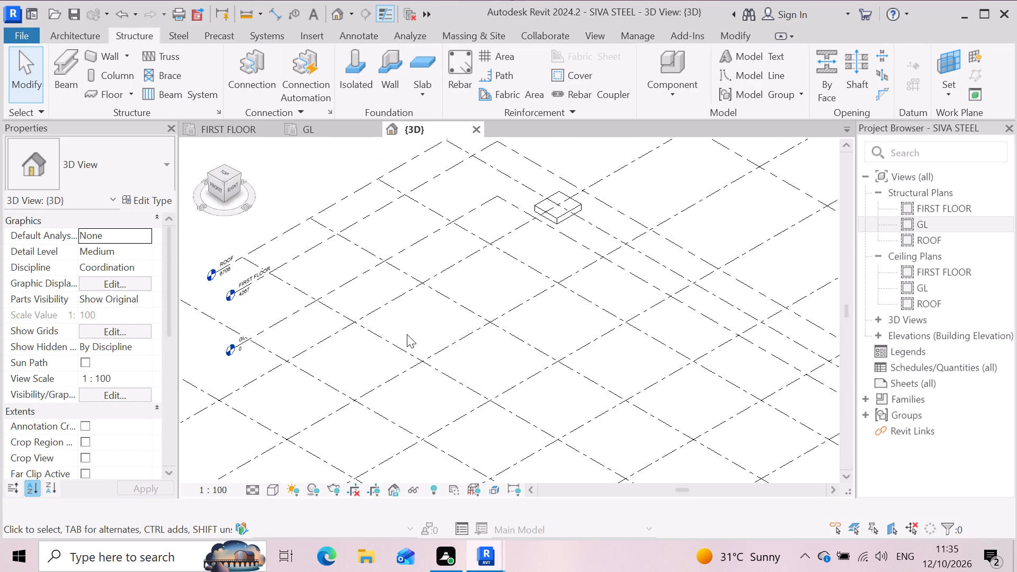
scroll(379, 306, "down", 1)
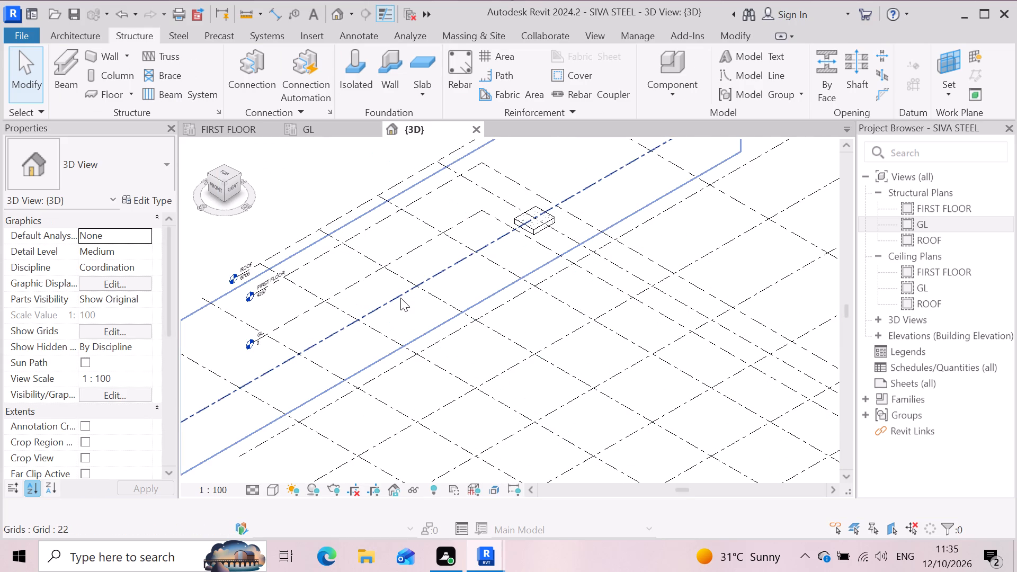
scroll(400, 298, "down", 3)
scroll(486, 252, "up", 2)
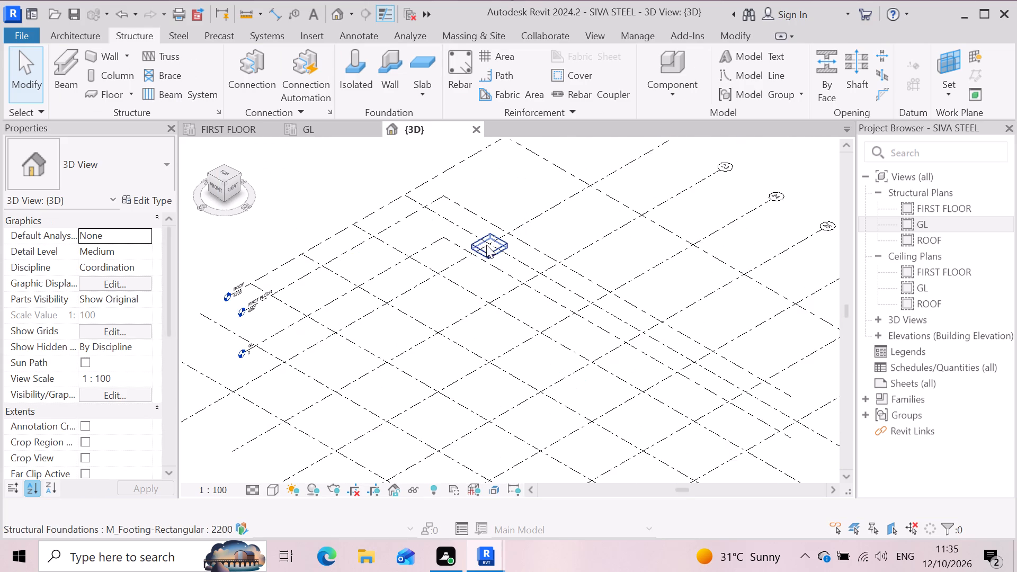
scroll(453, 244, "up", 3)
left_click(427, 244)
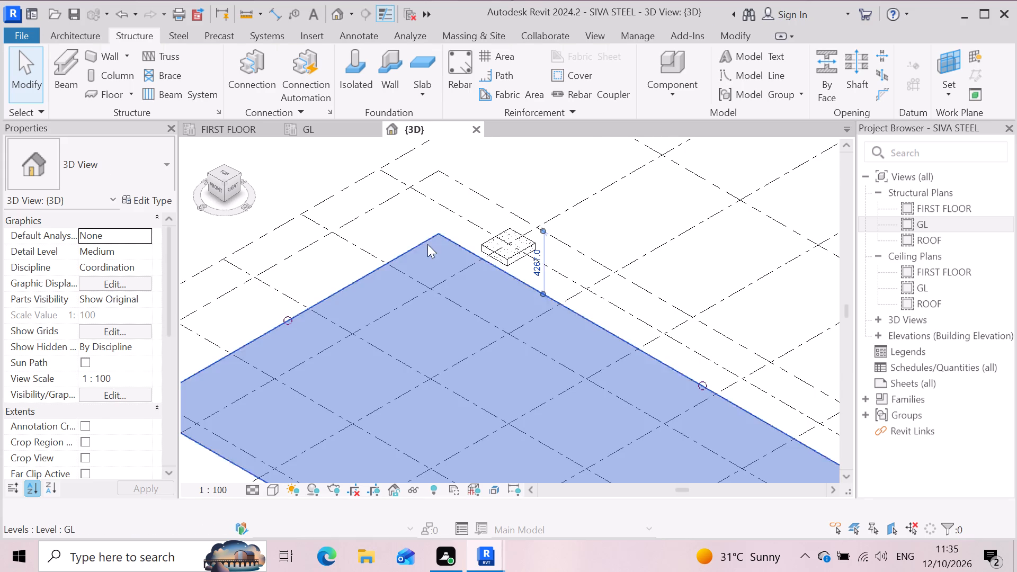
scroll(510, 288, "down", 2)
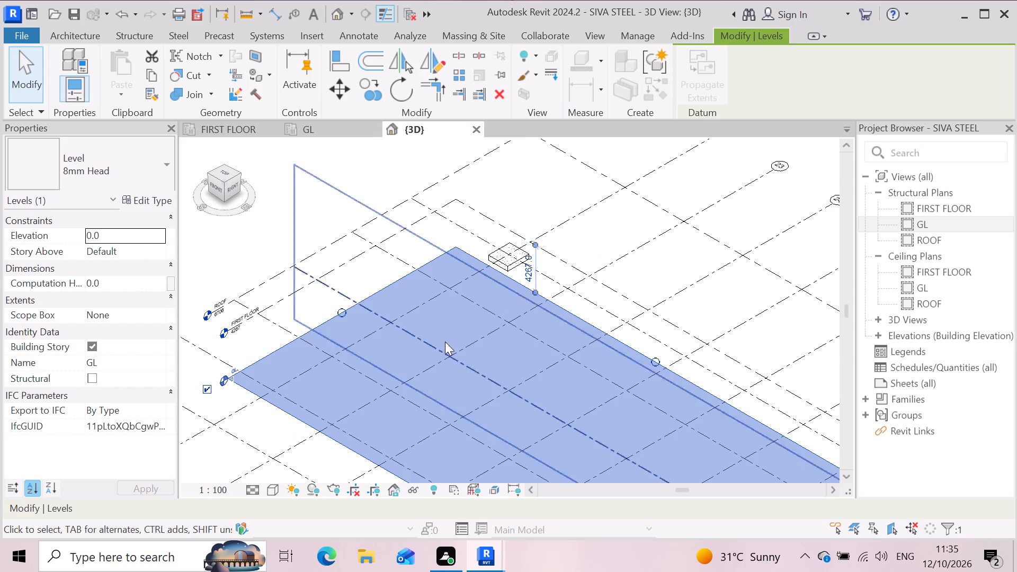
scroll(504, 309, "up", 3)
scroll(518, 221, "up", 4)
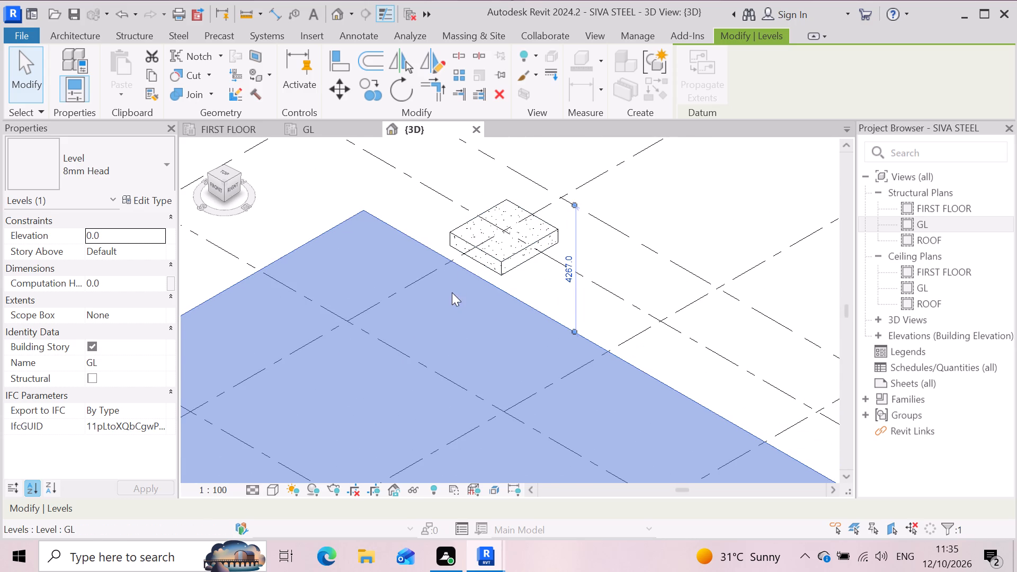
scroll(452, 264, "down", 9)
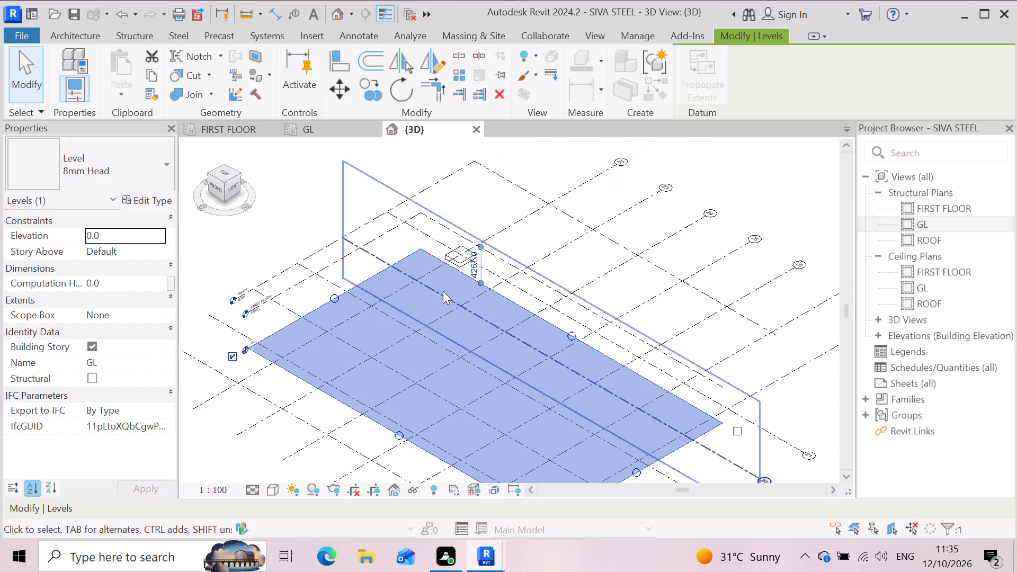
In the GL plan, move the seven vertical grids 22 to 28 together so their bubbles sit just above grid 21.
left_click(323, 128)
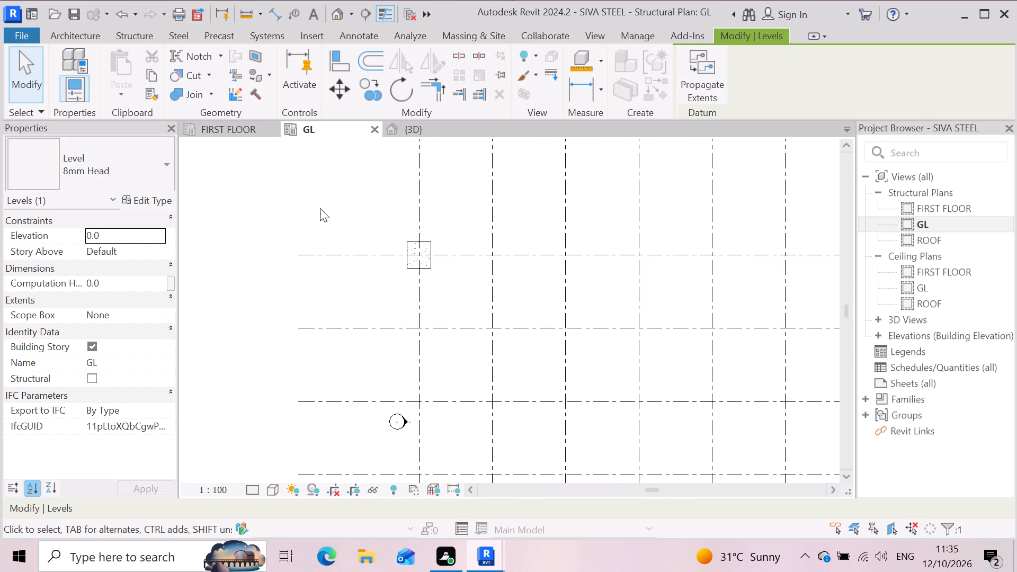
scroll(508, 278, "down", 8)
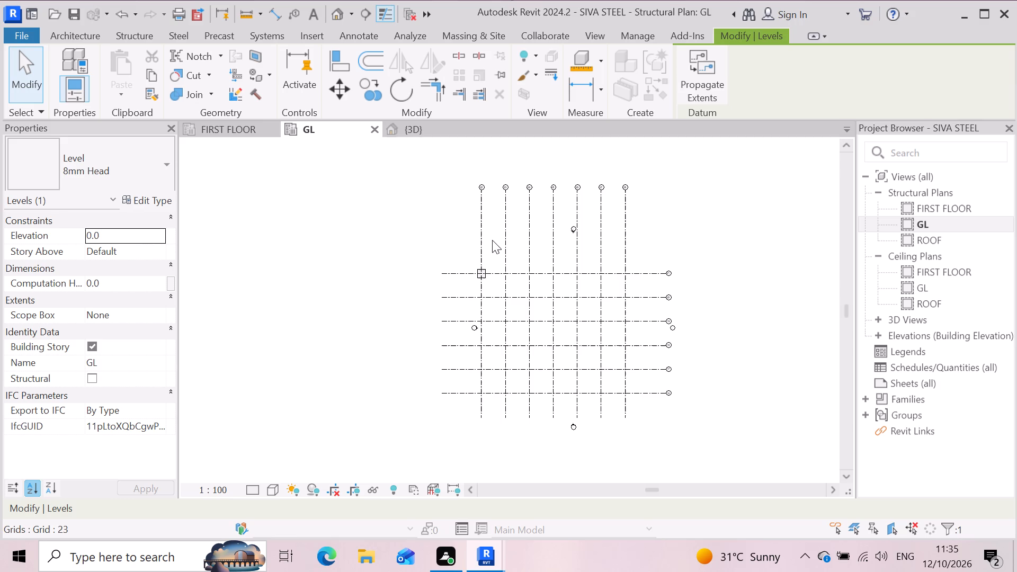
scroll(487, 209, "up", 4)
left_click(480, 171)
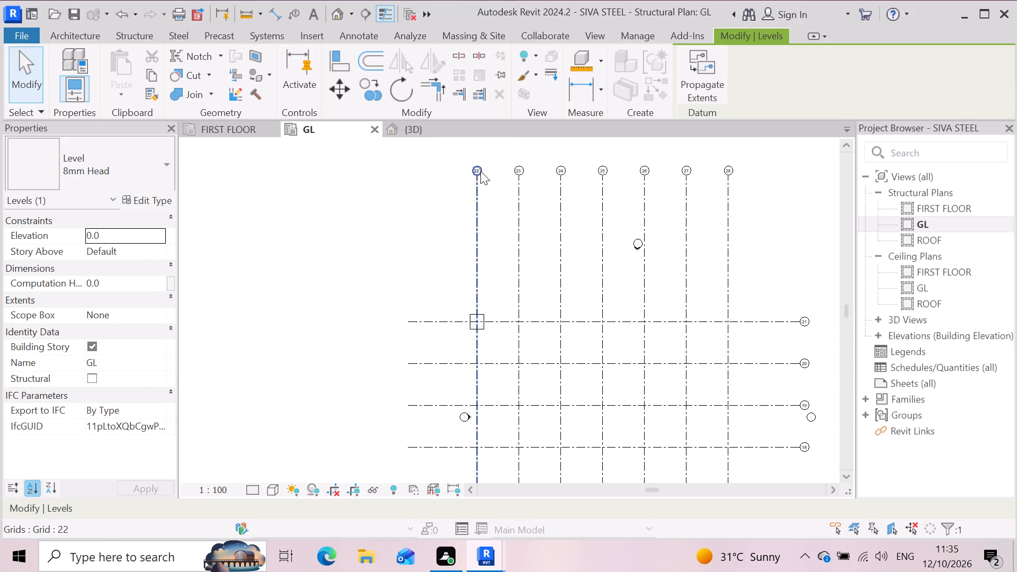
scroll(507, 232, "down", 2)
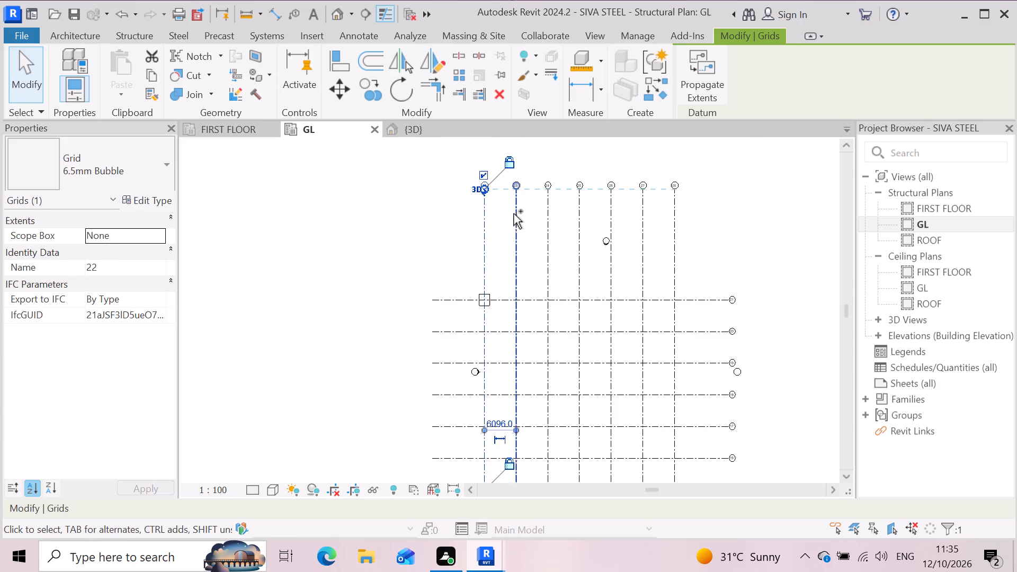
left_click(515, 213, "ctrl")
left_click(542, 215, "ctrl")
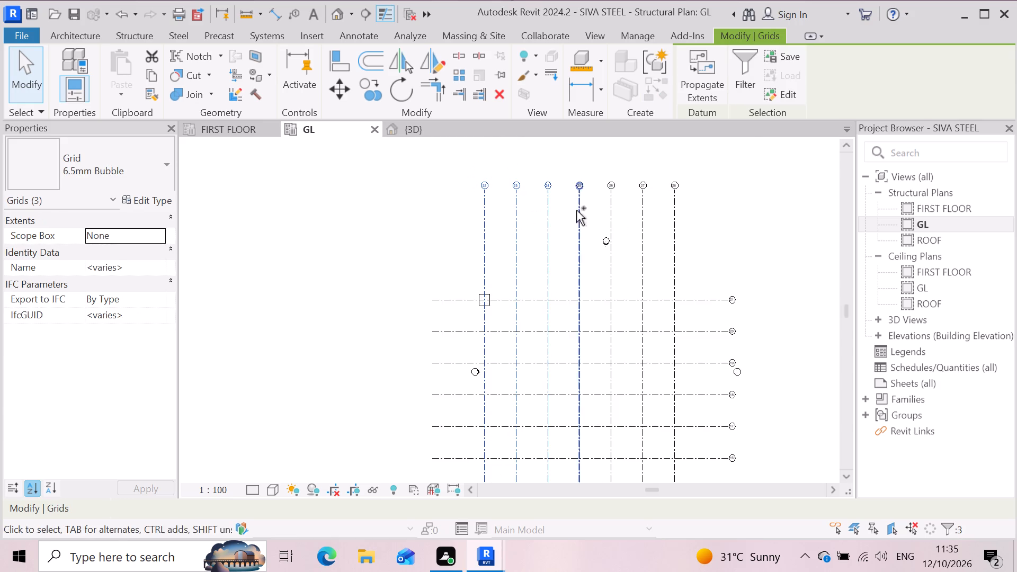
left_click(582, 215, "ctrl")
left_click(605, 217, "ctrl")
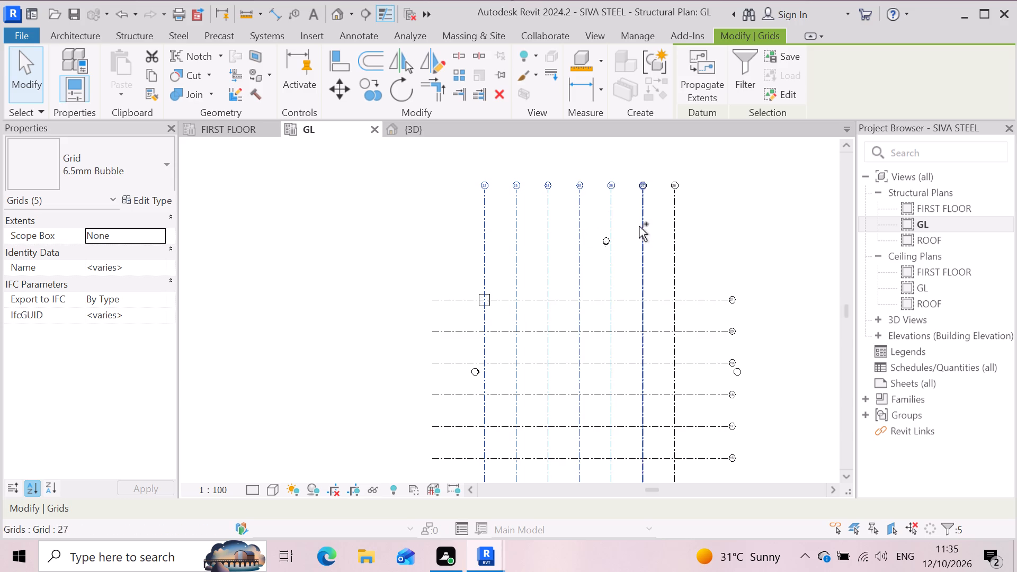
left_click(639, 228, "ctrl")
left_click(670, 235, "ctrl")
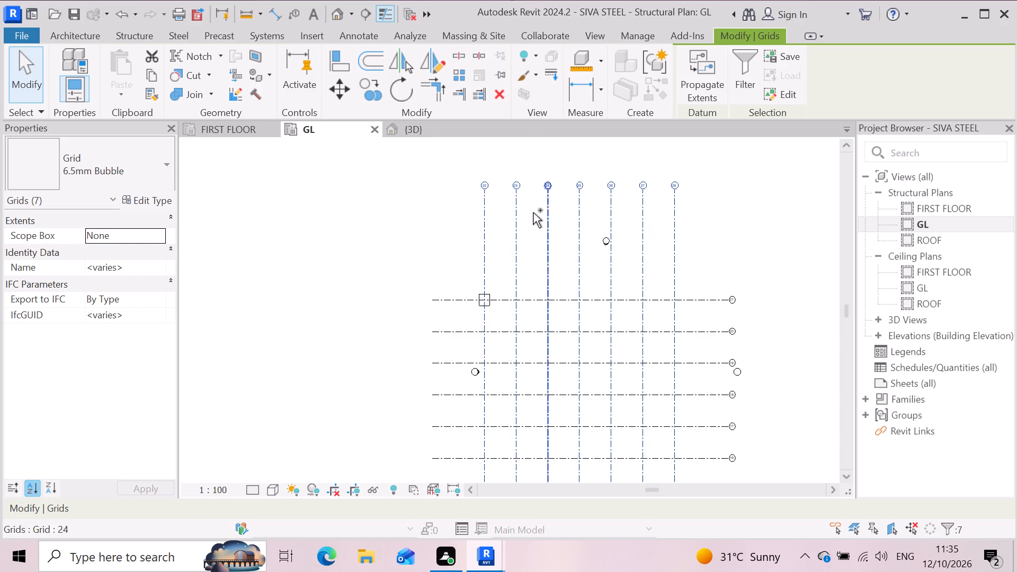
left_click_drag(487, 188, 487, 248)
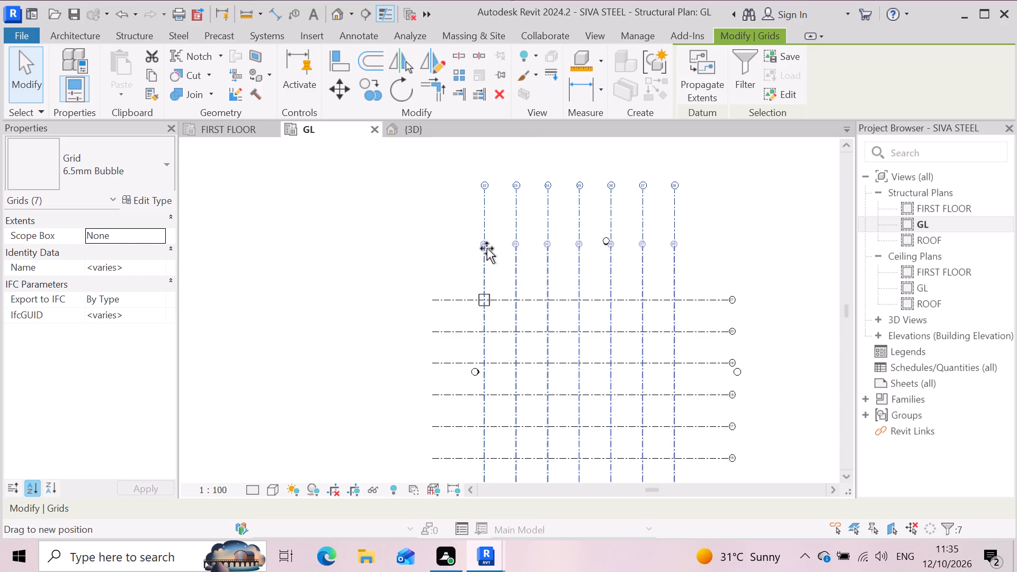
left_click_drag(487, 248, 488, 279)
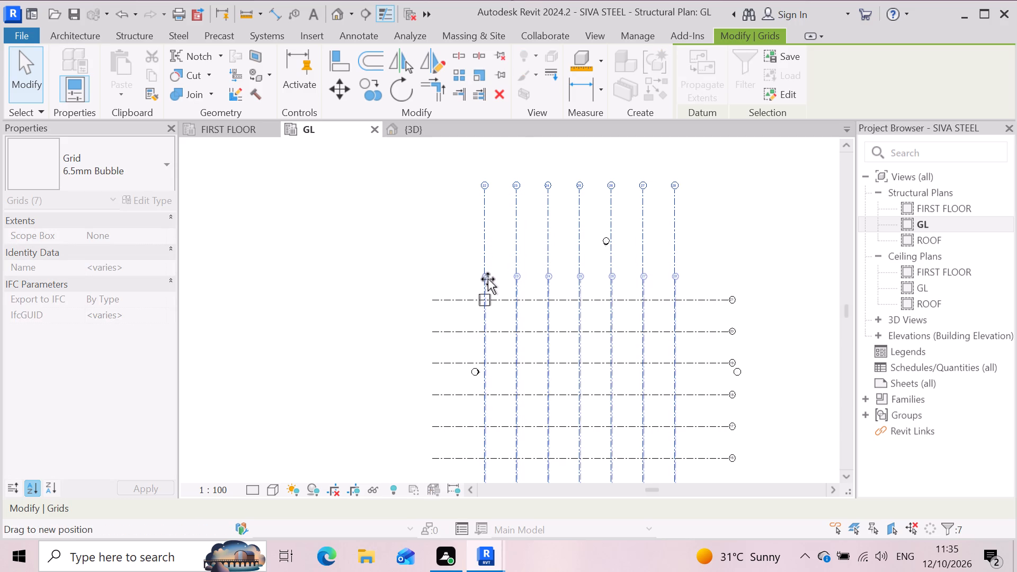
left_click_drag(488, 279, 488, 269)
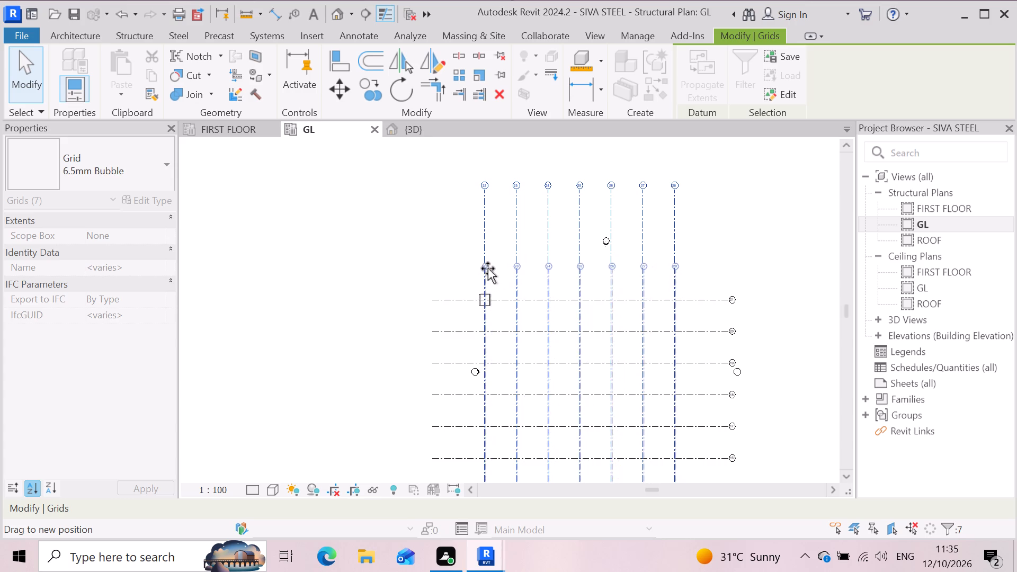
left_click_drag(488, 269, 484, 262)
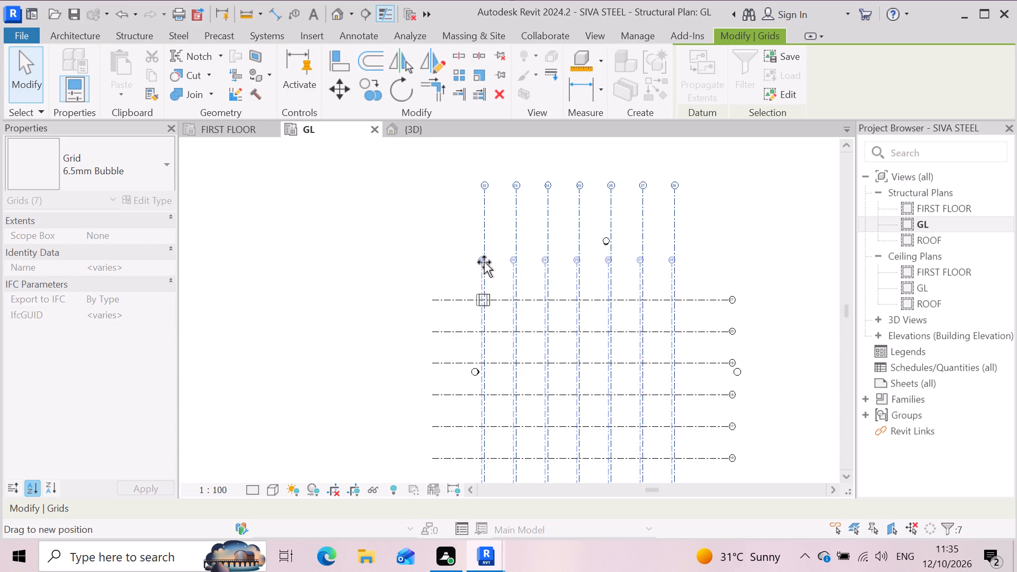
left_click_drag(484, 262, 489, 265)
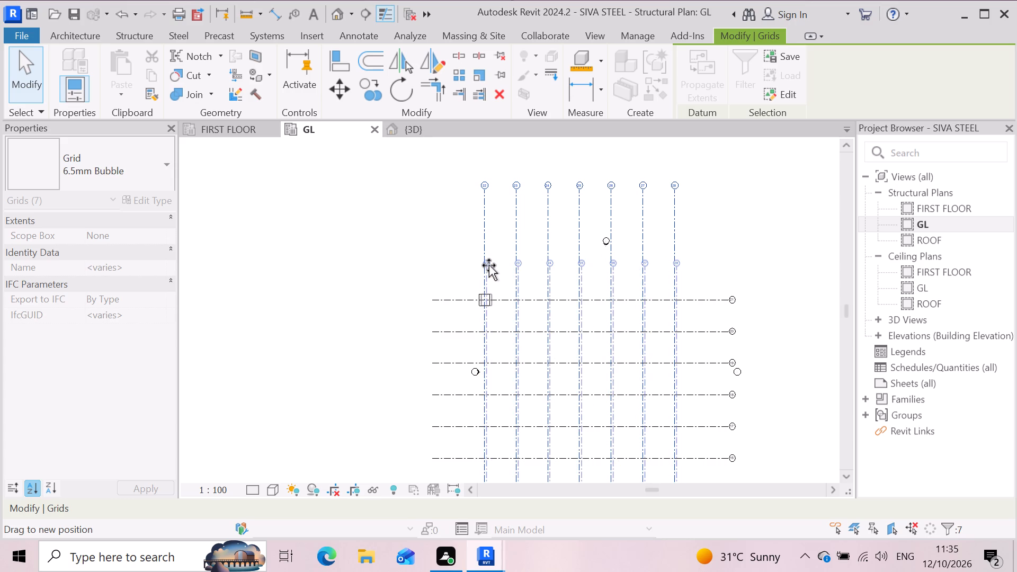
left_click_drag(489, 265, 488, 265)
left_click(488, 265)
scroll(555, 323, "up", 2)
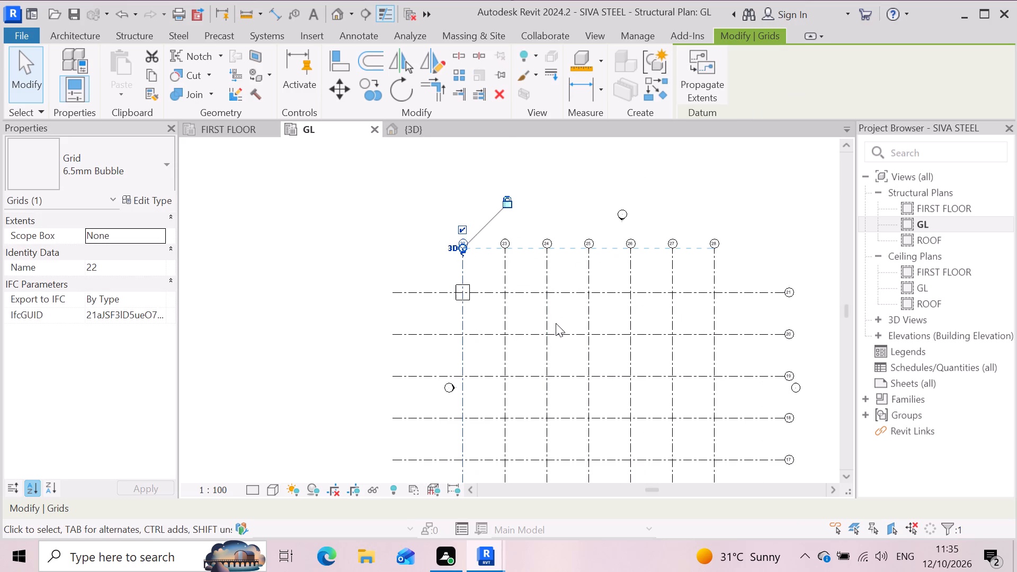
key("Escape")
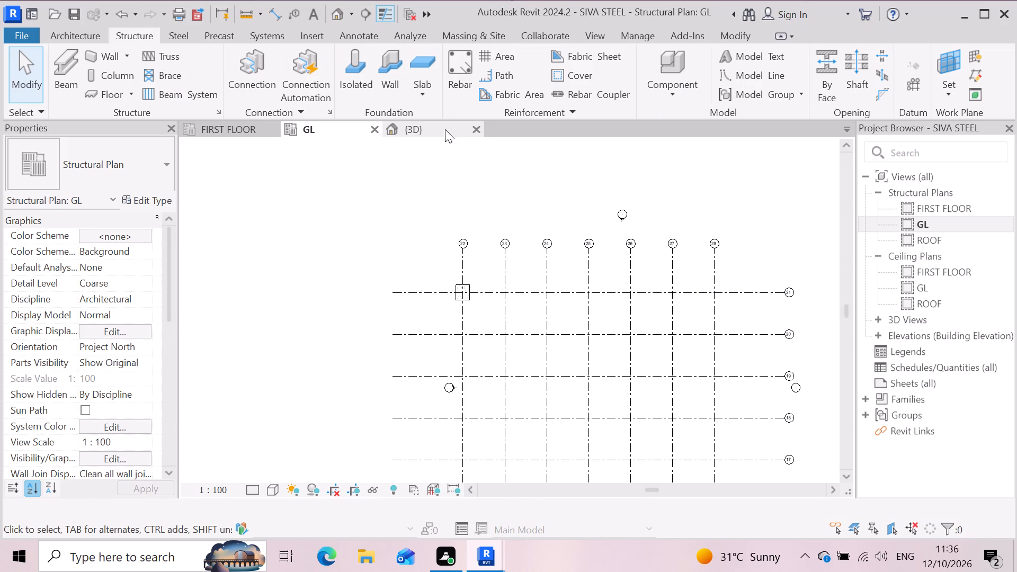
In the 3D view, place isolated M_Footing-Rectangular 2200 x 2000 x 650mm 2 footings along grid 20 at its intersections with grids 22 to 28.
left_click(445, 129)
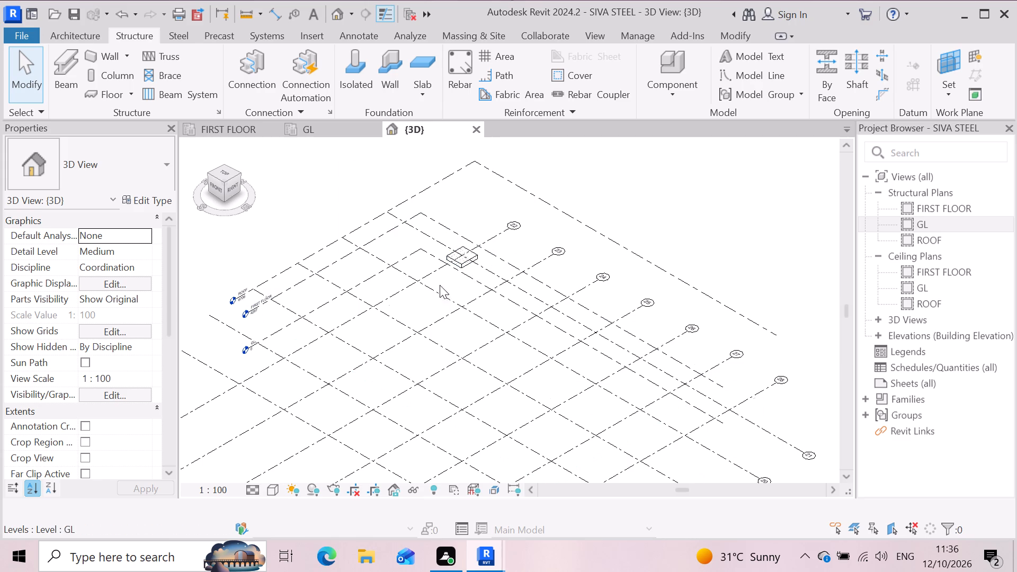
left_click(460, 264)
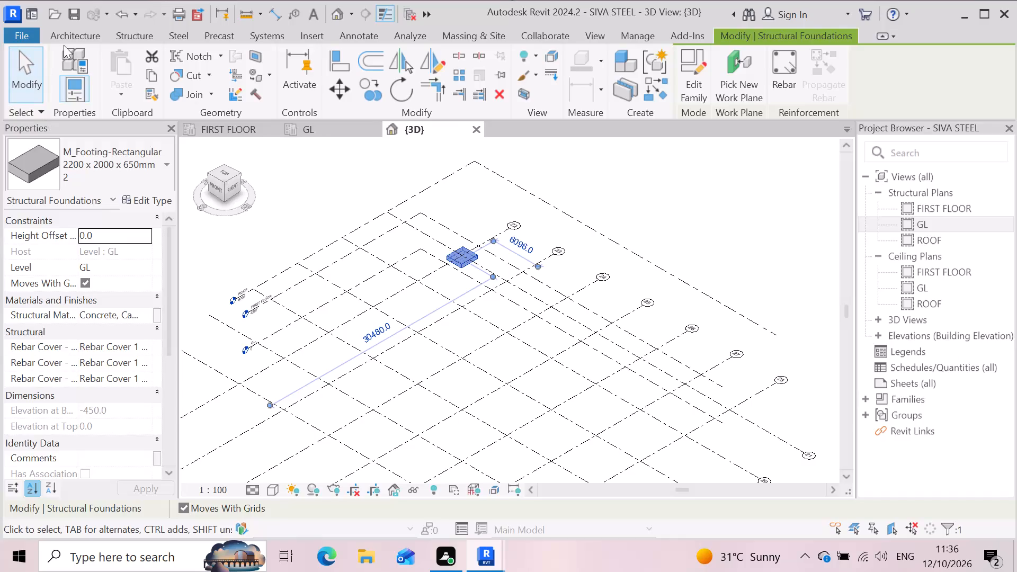
left_click(92, 45)
left_click(91, 37)
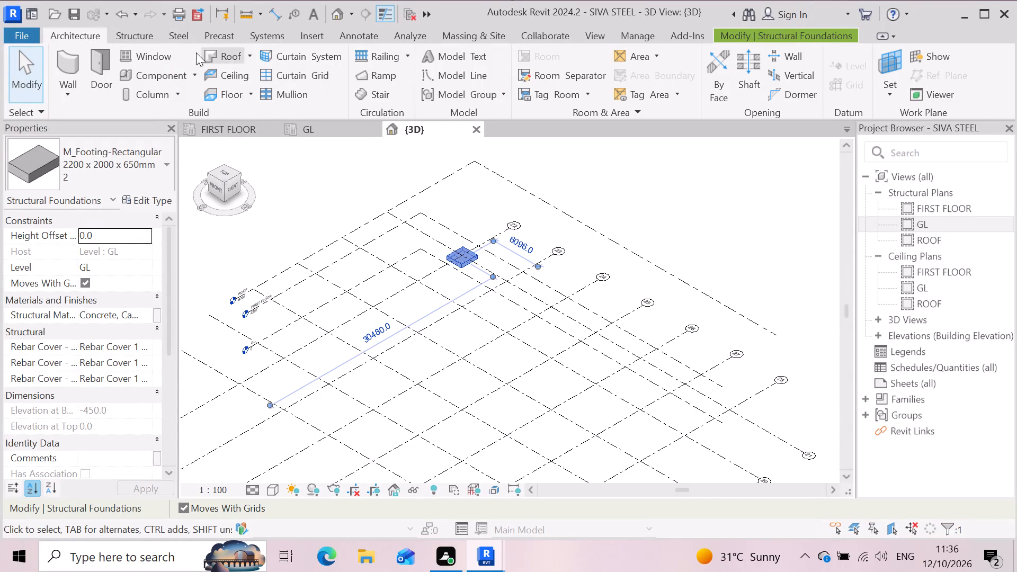
left_click(146, 37)
left_click(357, 74)
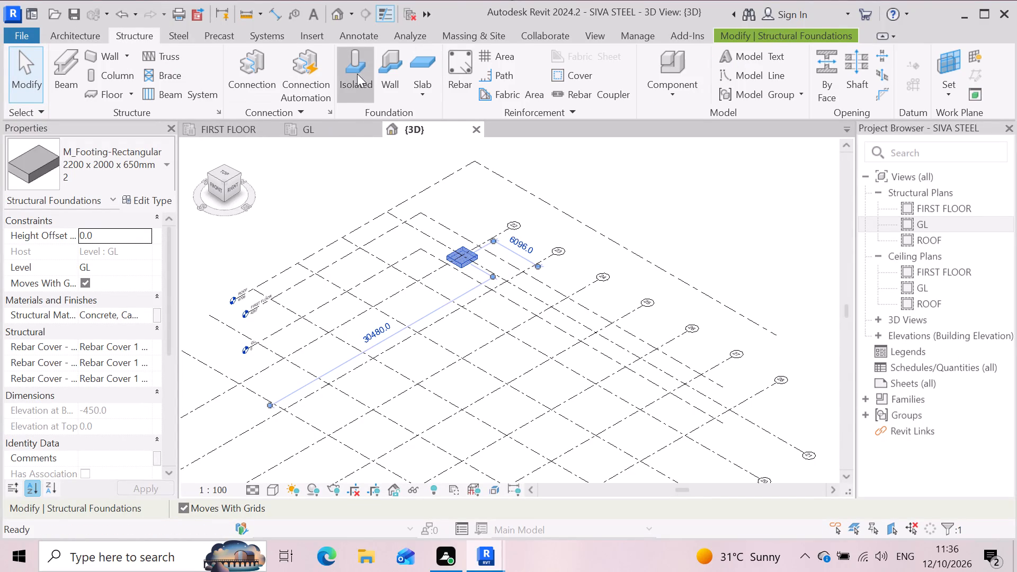
left_click(421, 281)
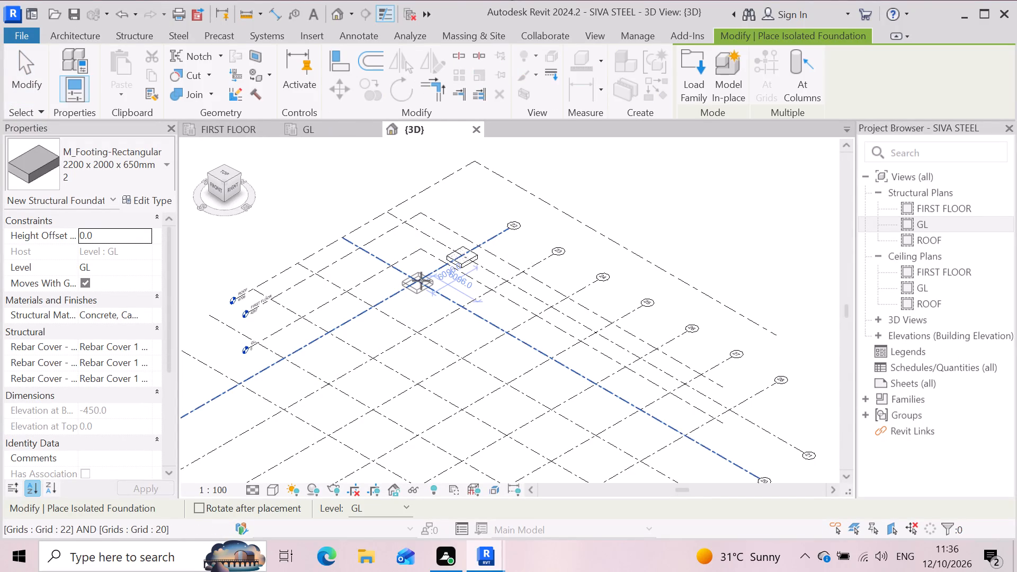
key("Escape")
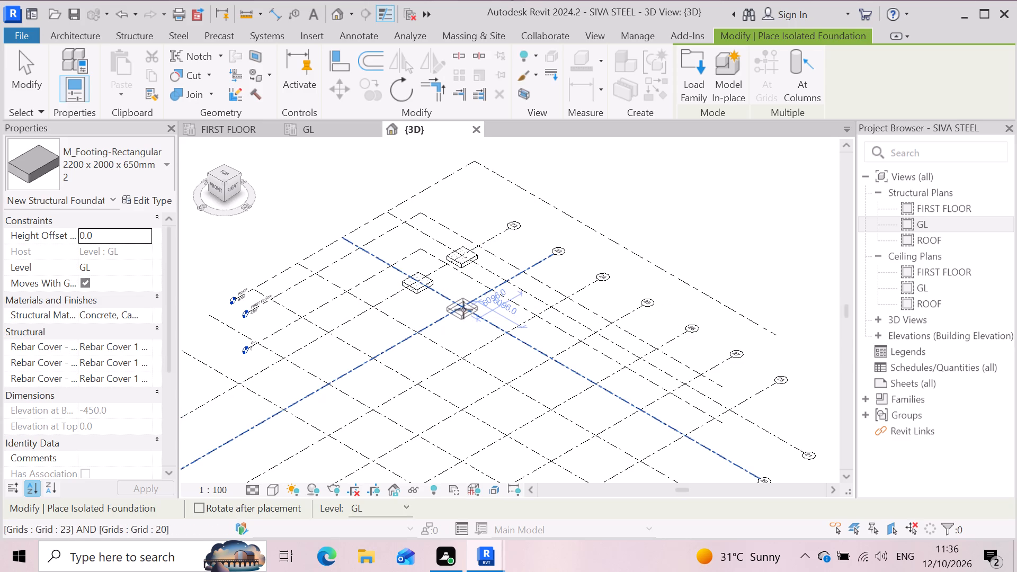
left_click(465, 308)
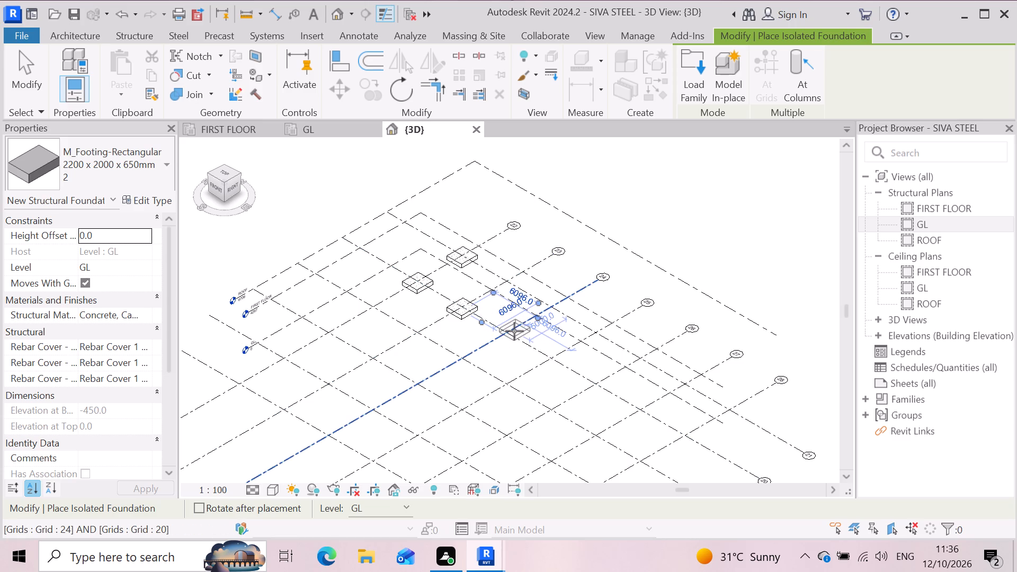
left_click(512, 331)
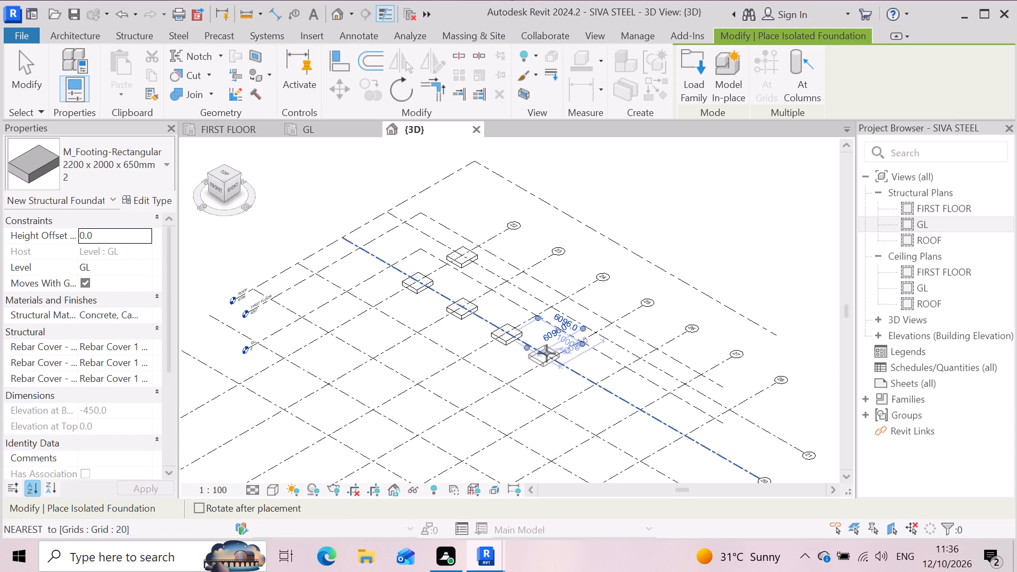
left_click(553, 358)
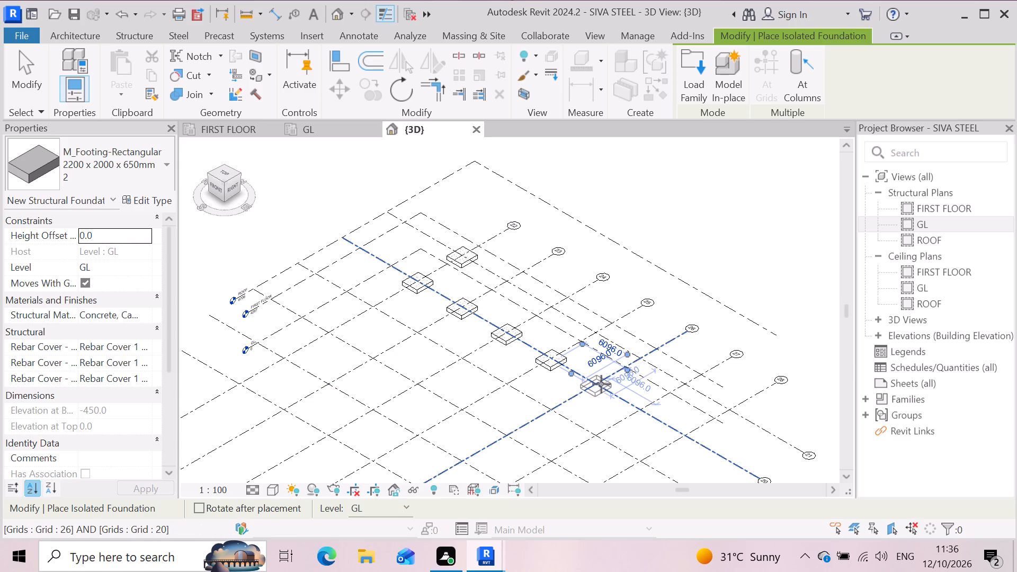
left_click(601, 384)
left_click(645, 408)
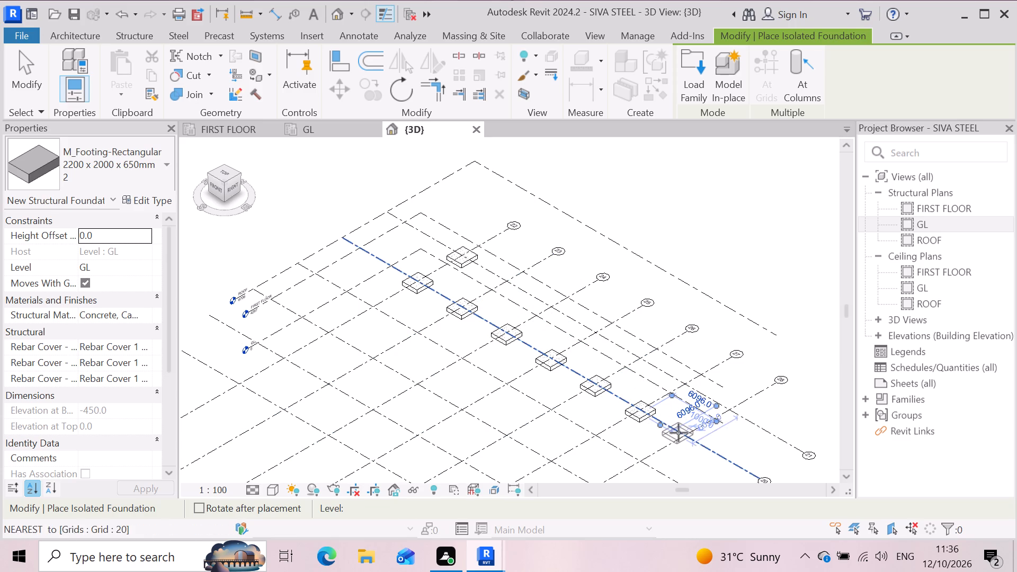
left_click(680, 434)
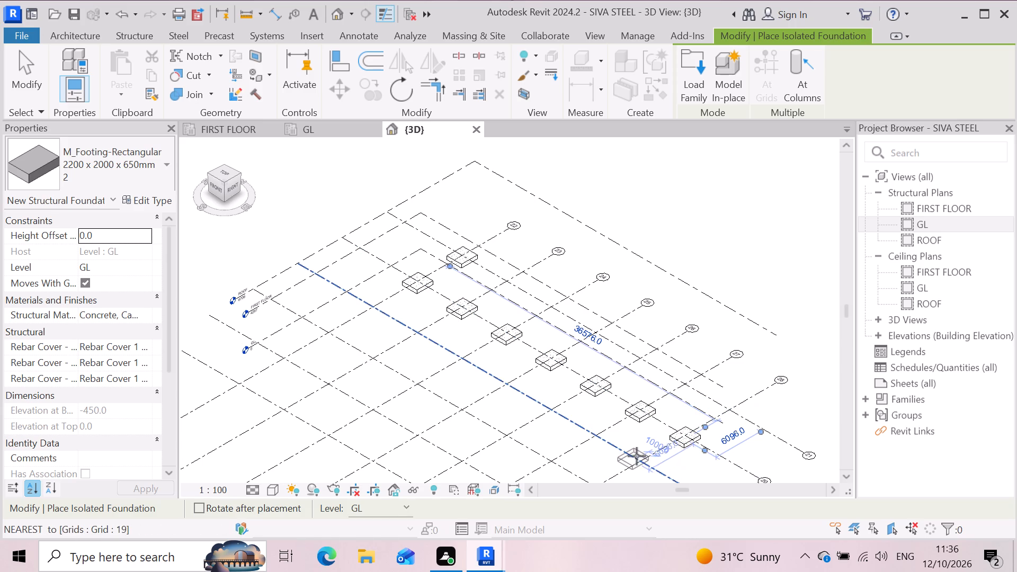
Place seven of the same rectangular footings along grid 19, working from grid 28 back to grid 22.
left_click(638, 456)
left_click(599, 438)
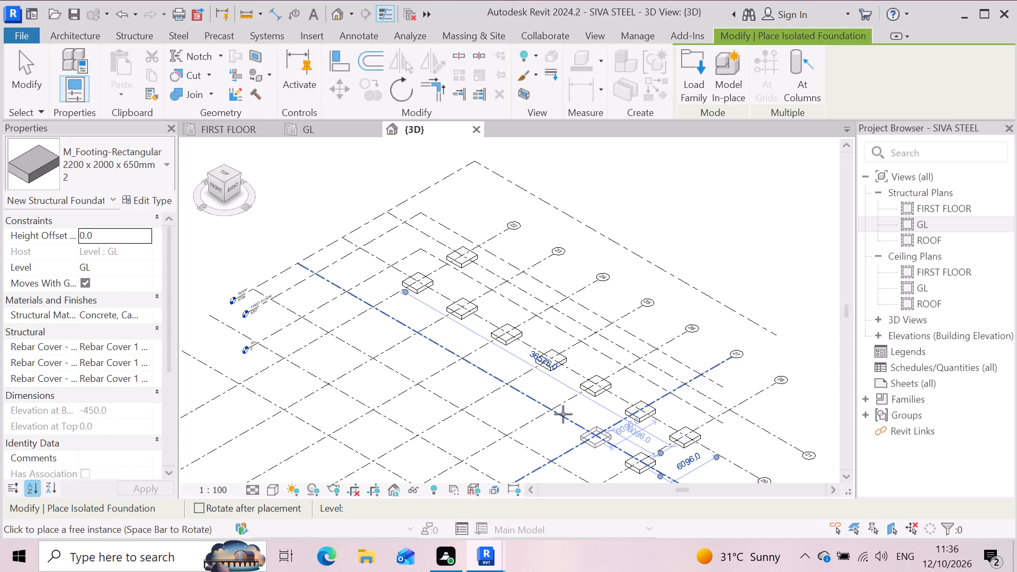
left_click(557, 412)
left_click(508, 382)
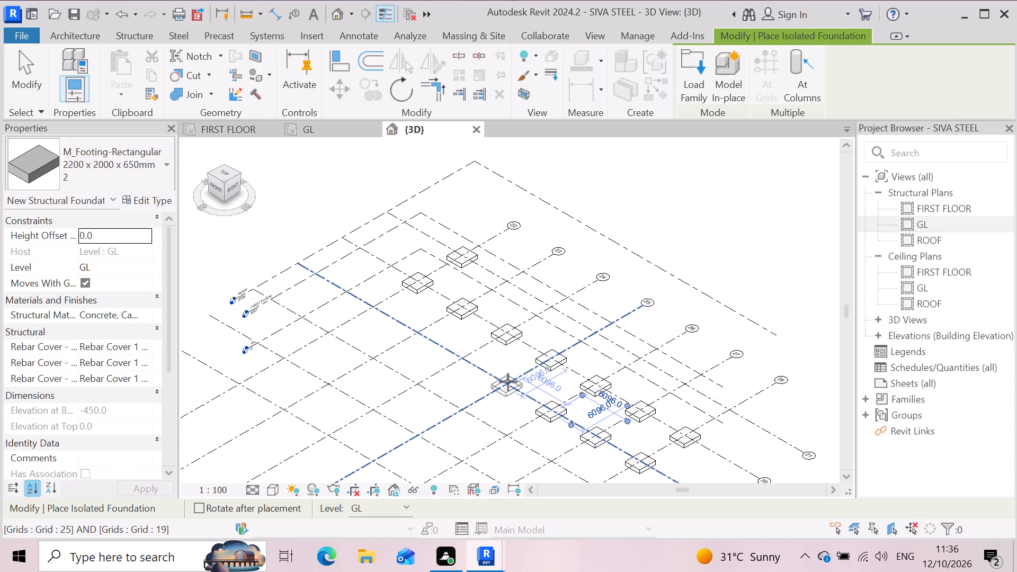
left_click(459, 354)
left_click(416, 331)
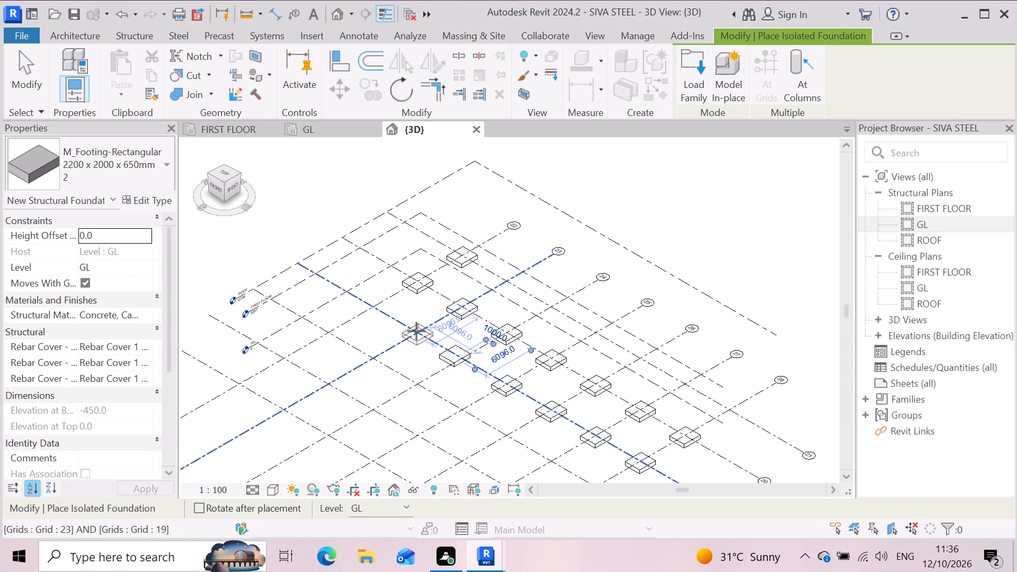
left_click(372, 307)
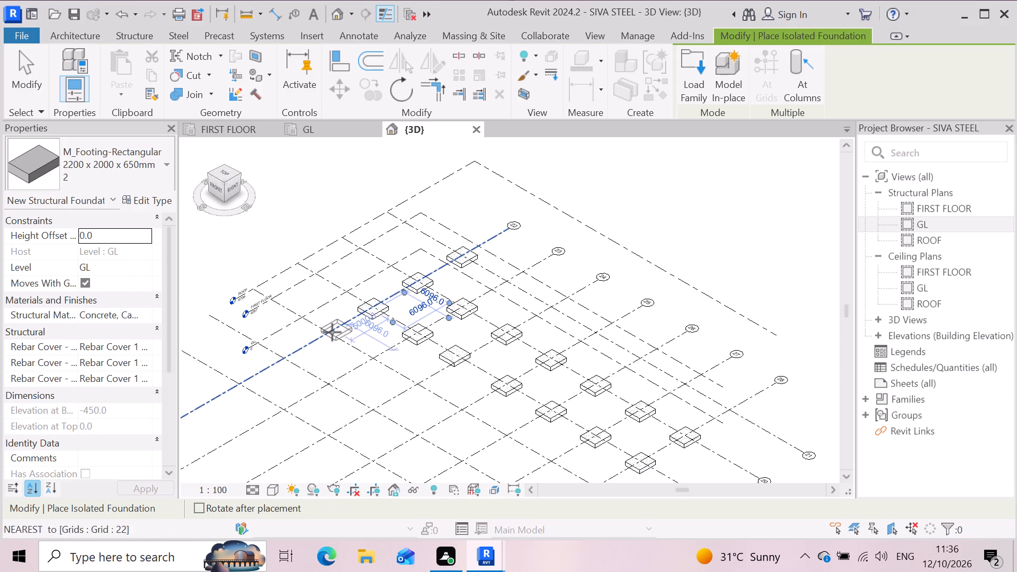
Place the same rectangular footings along grid 18 at grids 22, 23, 25, 26, 27 and 28.
left_click(332, 332)
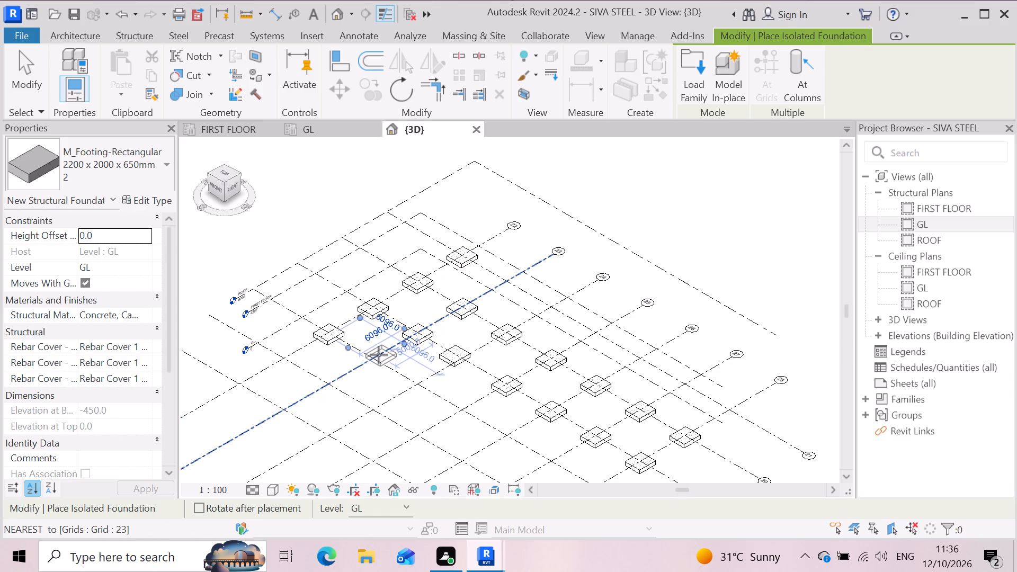
left_click(377, 358)
scroll(460, 344, "down", 2)
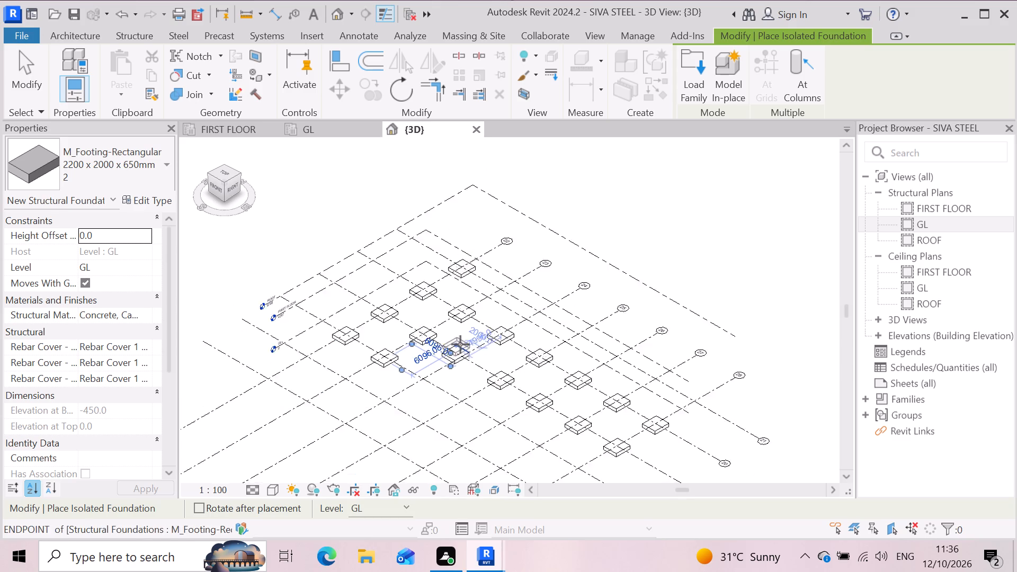
scroll(460, 344, "down", 1)
scroll(450, 387, "up", 3)
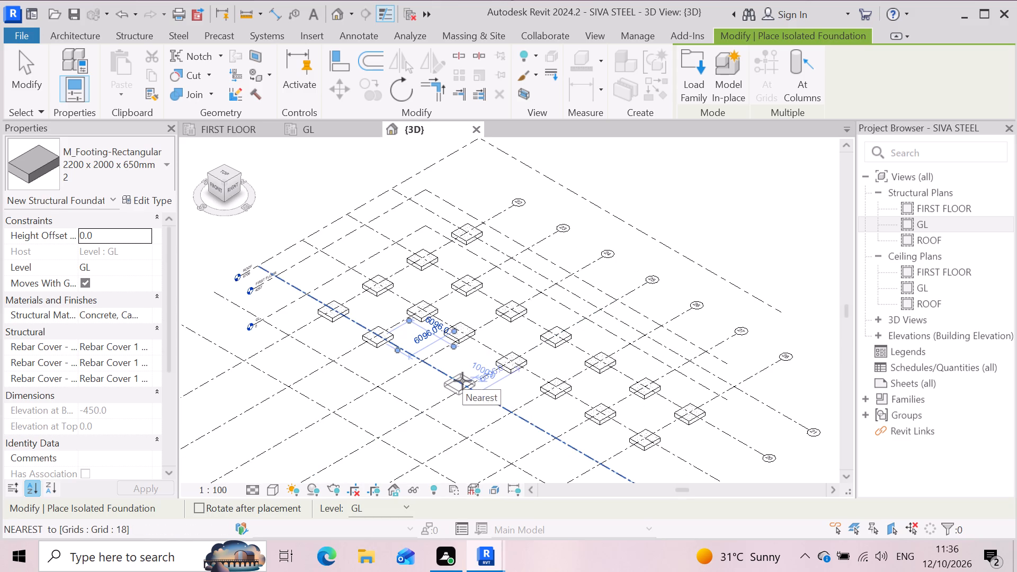
left_click(462, 381)
left_click(511, 411)
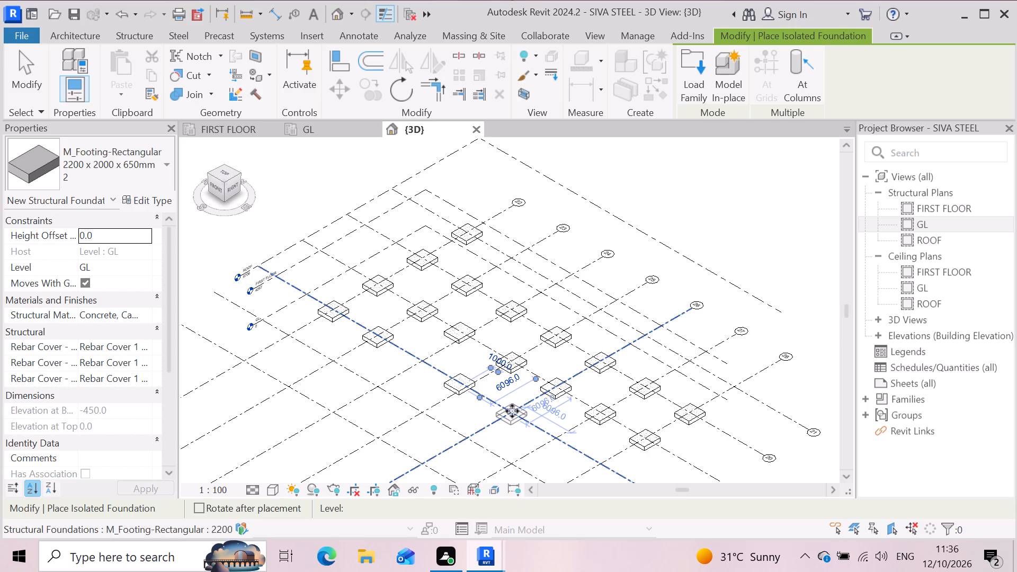
left_click(554, 437)
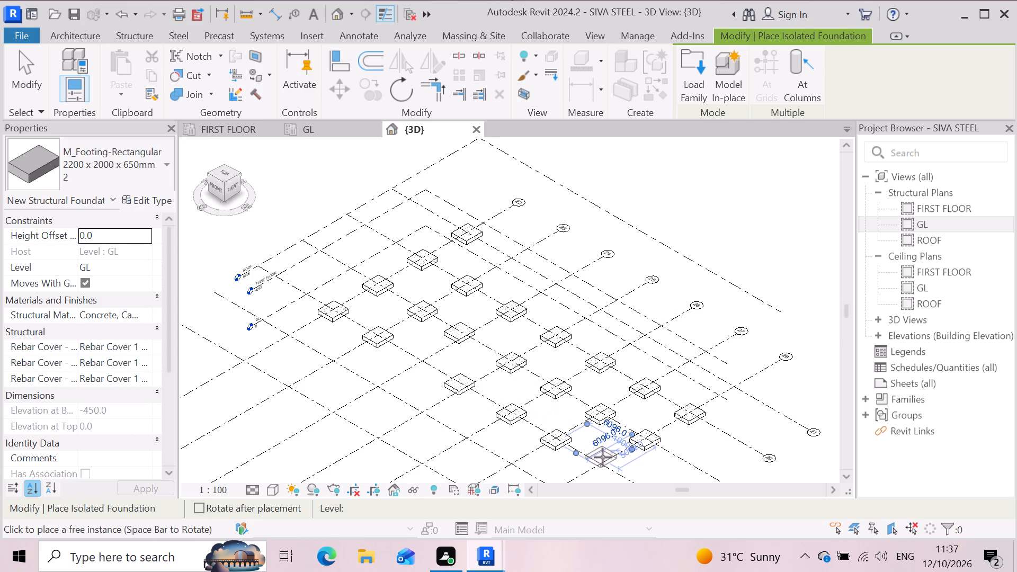
left_click(600, 458)
scroll(628, 411, "down", 3)
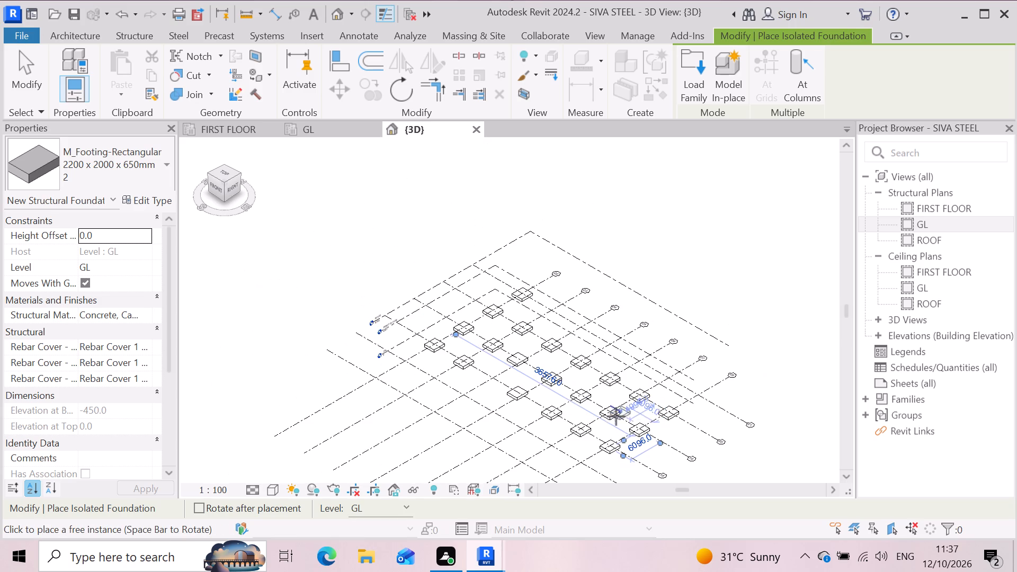
Place seven M_Footing-Rectangular 2200 x 2000 x 650mm 2 footings along grid 17, working from grid 28 back to grid 22.
scroll(610, 409, "down", 2)
scroll(599, 450, "up", 3)
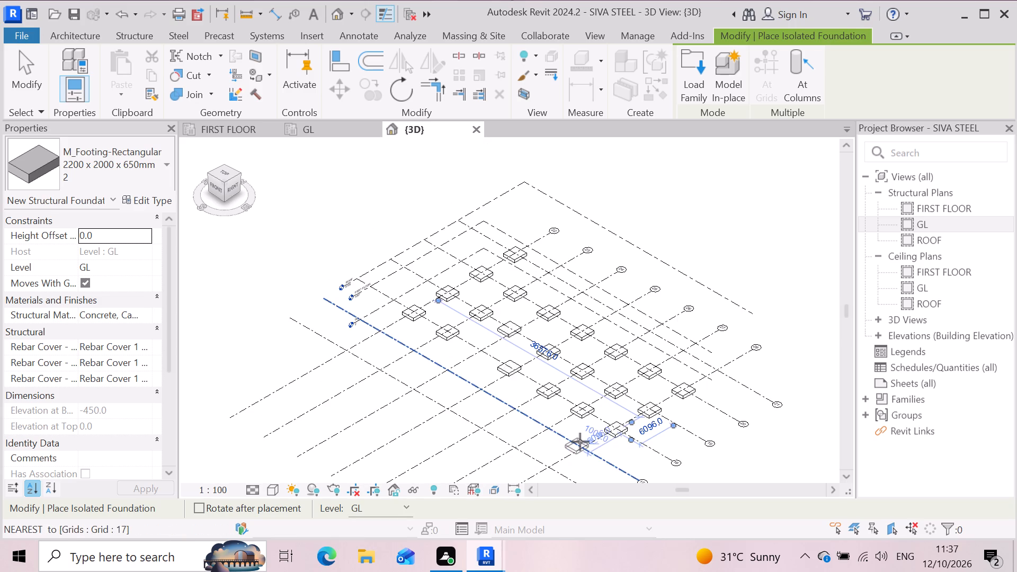
left_click(580, 442)
left_click(546, 425)
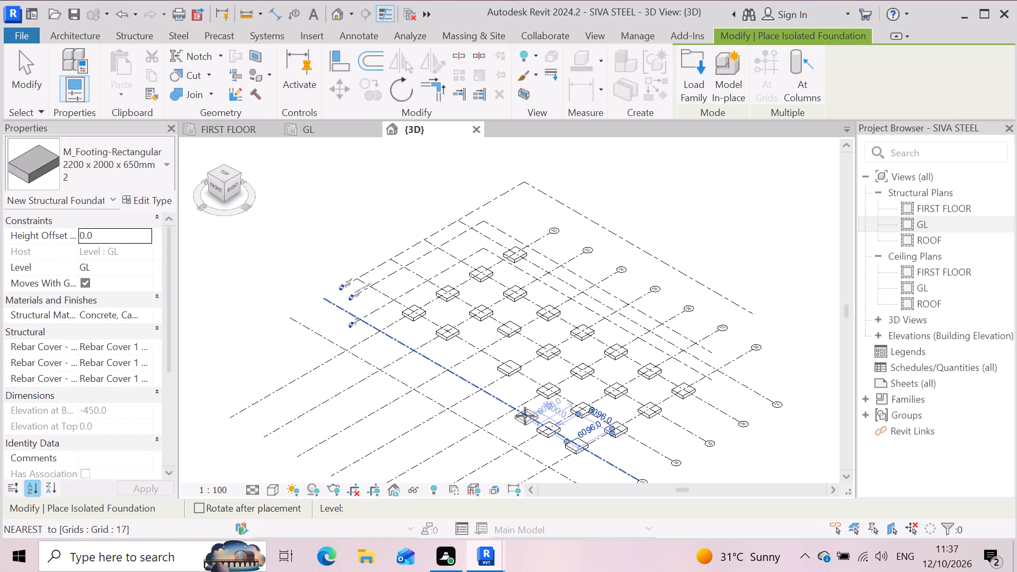
left_click(516, 407)
left_click(484, 385)
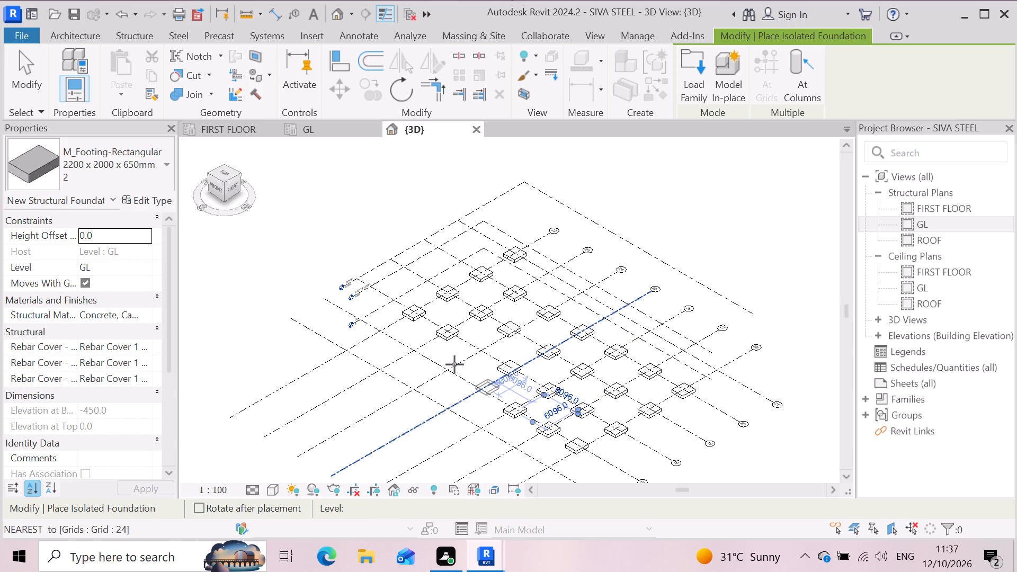
left_click(449, 368)
left_click(420, 346)
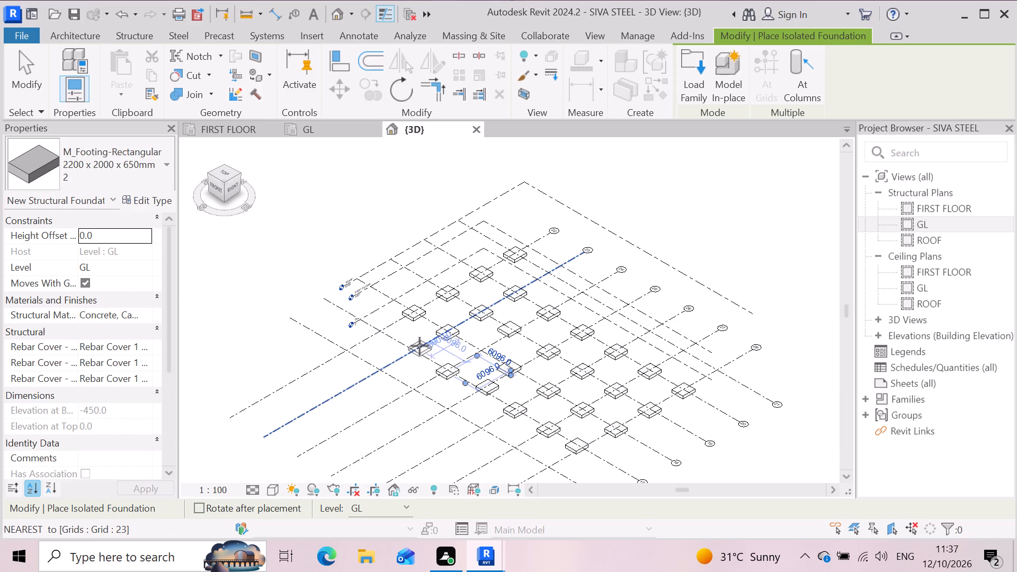
left_click(386, 328)
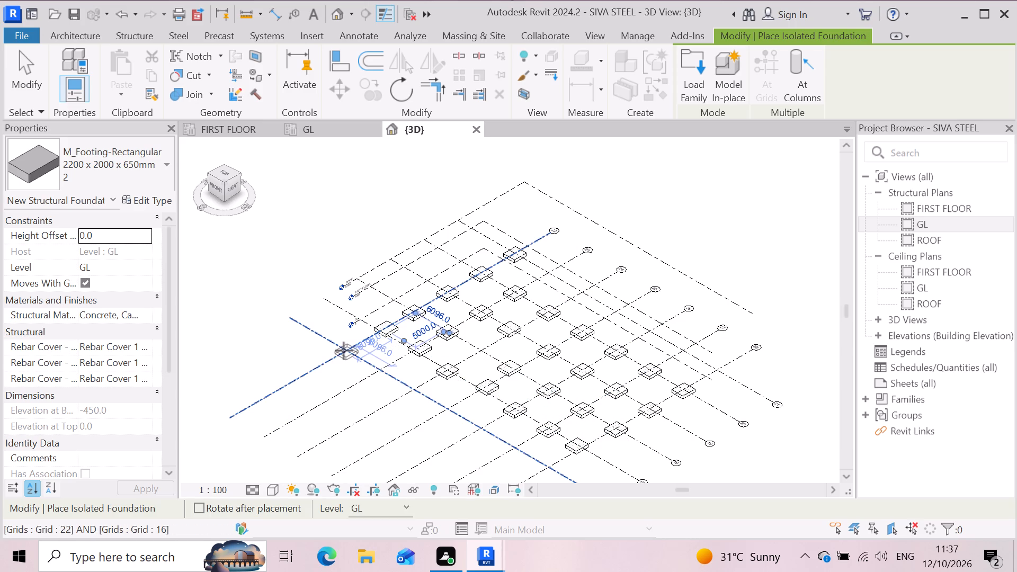
Place seven of the same rectangular footings along grid 16, working from grid 22 to grid 28.
left_click(344, 351)
left_click(386, 367)
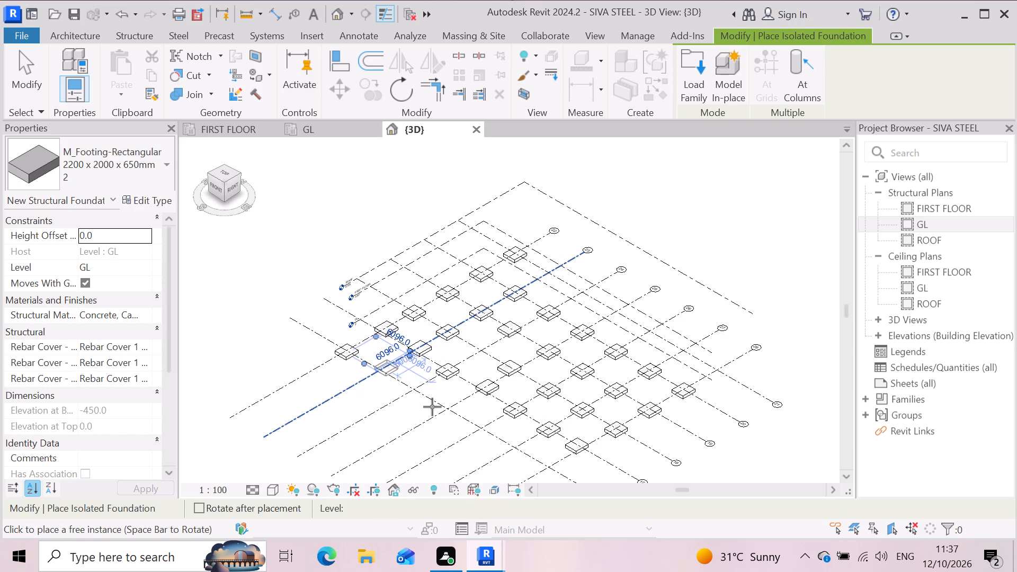
left_click(417, 389)
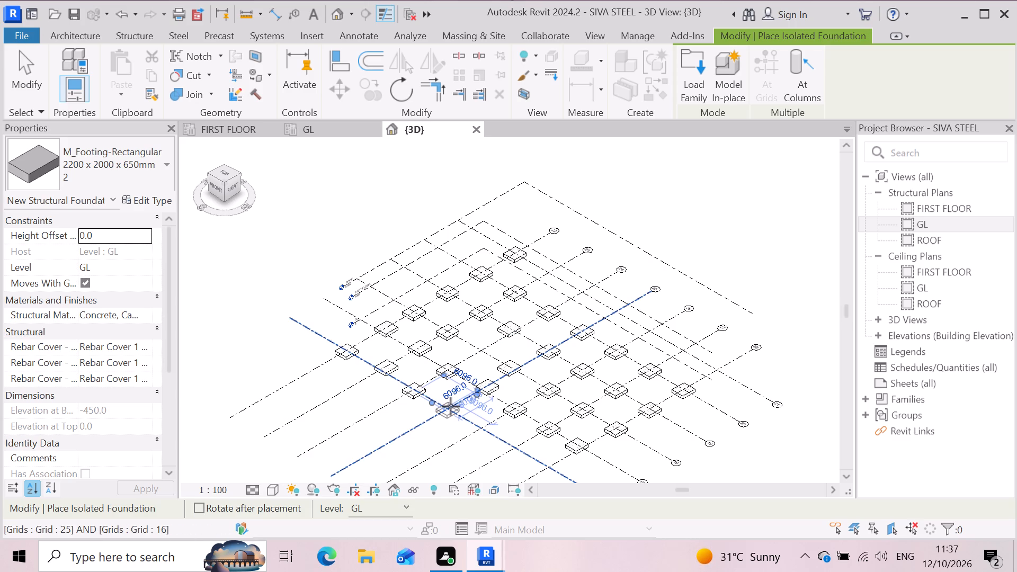
left_click(451, 406)
left_click(482, 427)
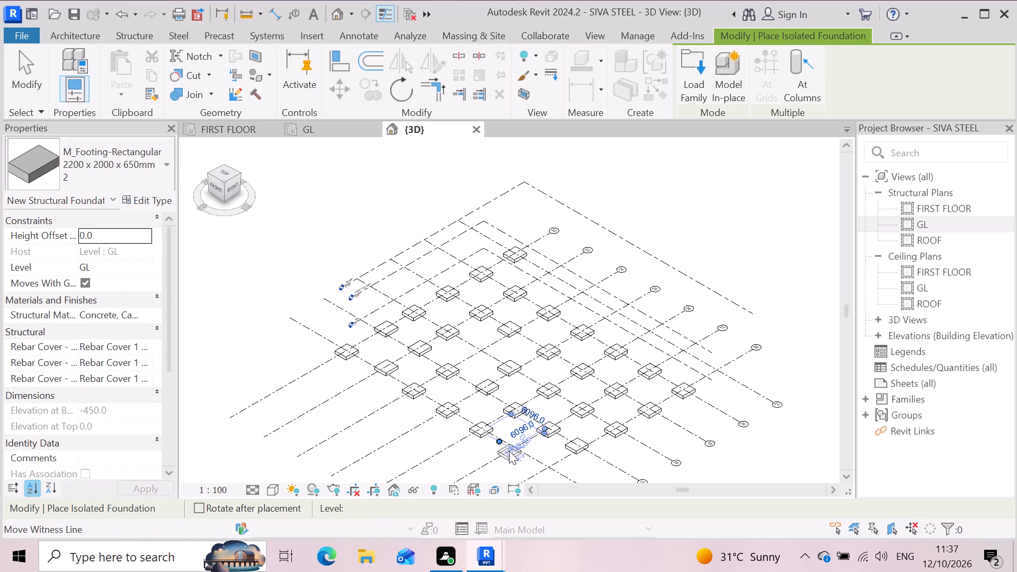
left_click(513, 446)
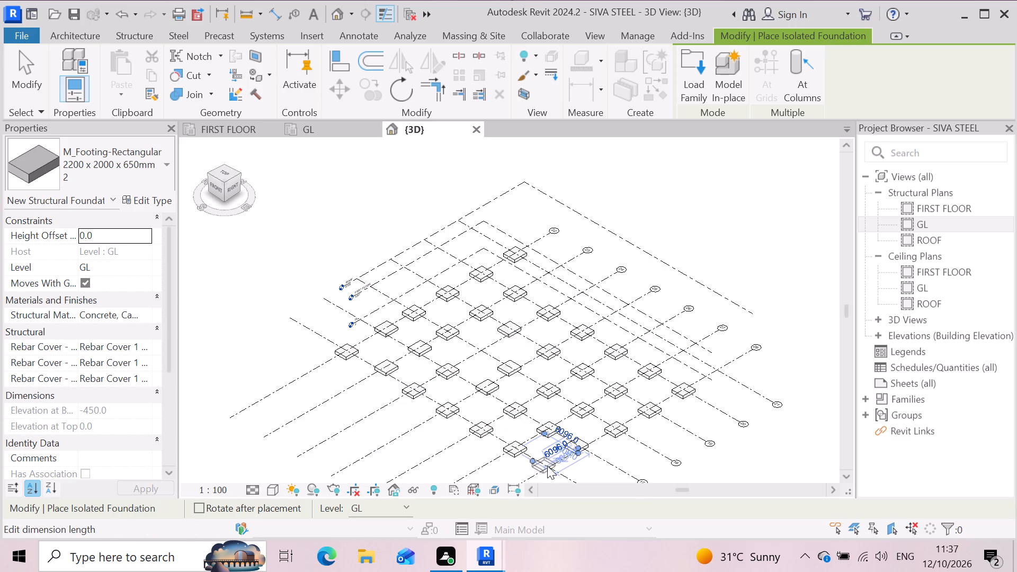
left_click(547, 466)
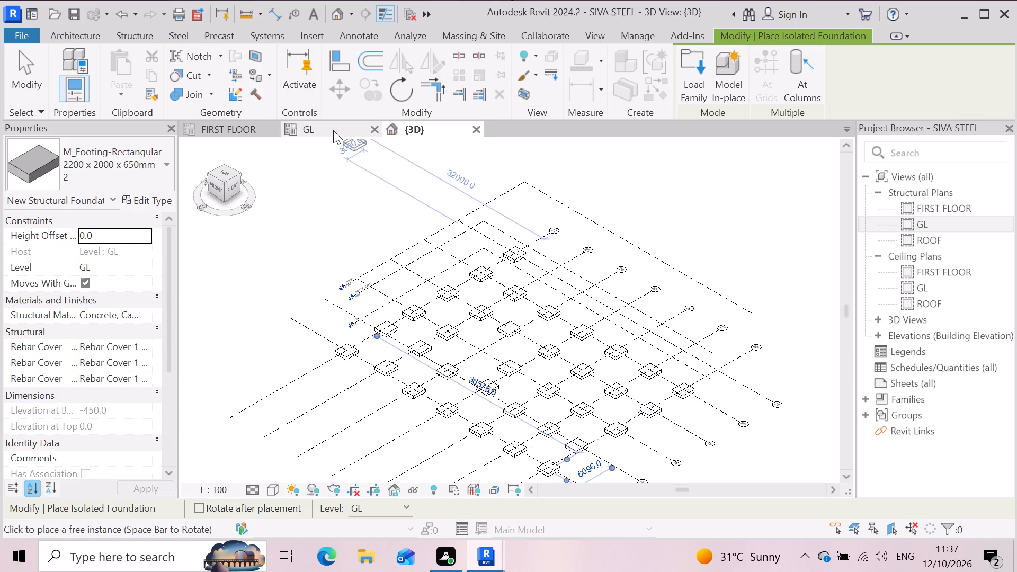
Open the GL structural plan and examine how the placed footings line up with the grid intersections.
left_click(333, 130)
scroll(545, 243, "down", 1)
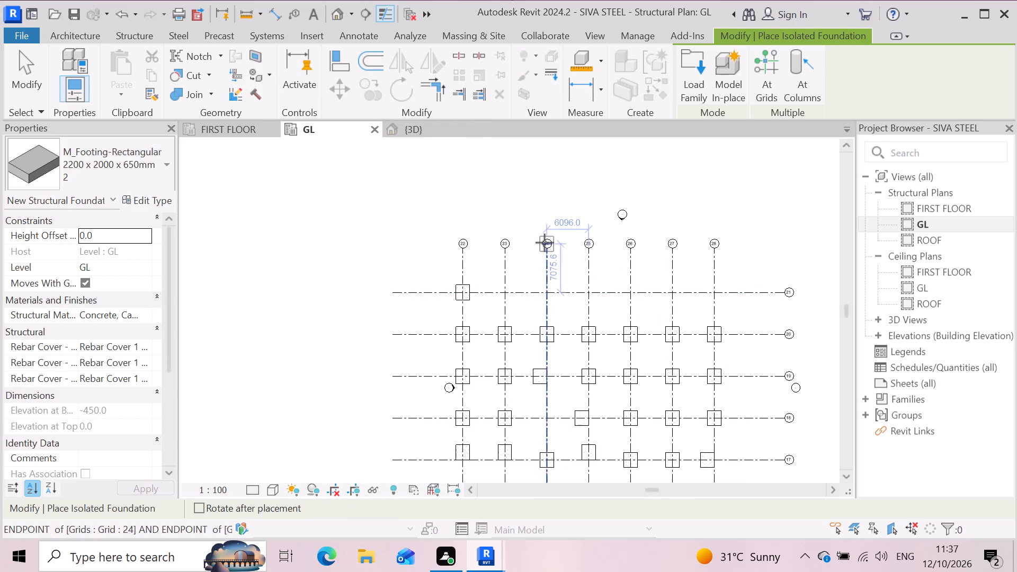
scroll(545, 243, "down", 3)
scroll(704, 398, "up", 1)
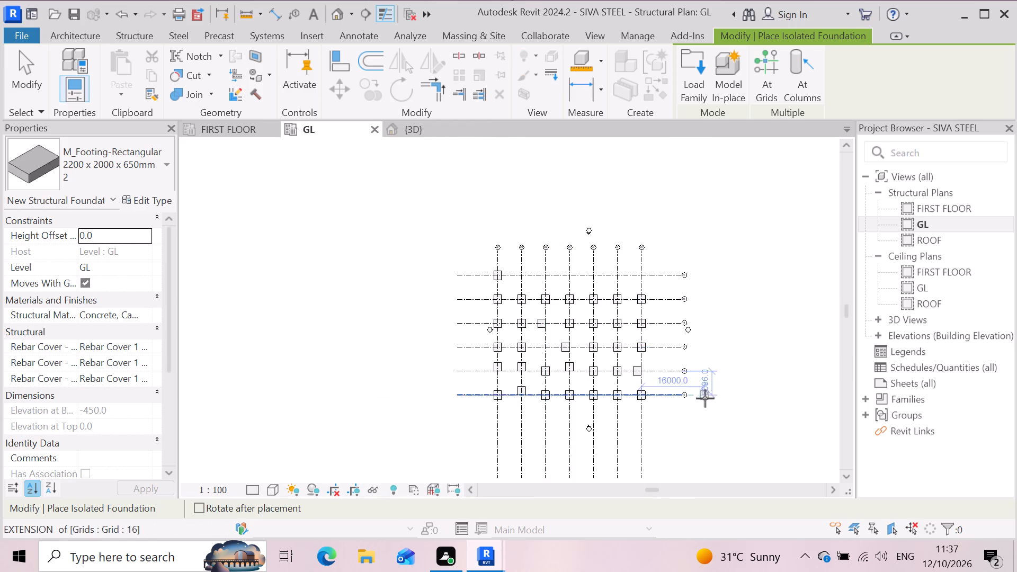
scroll(705, 398, "up", 2)
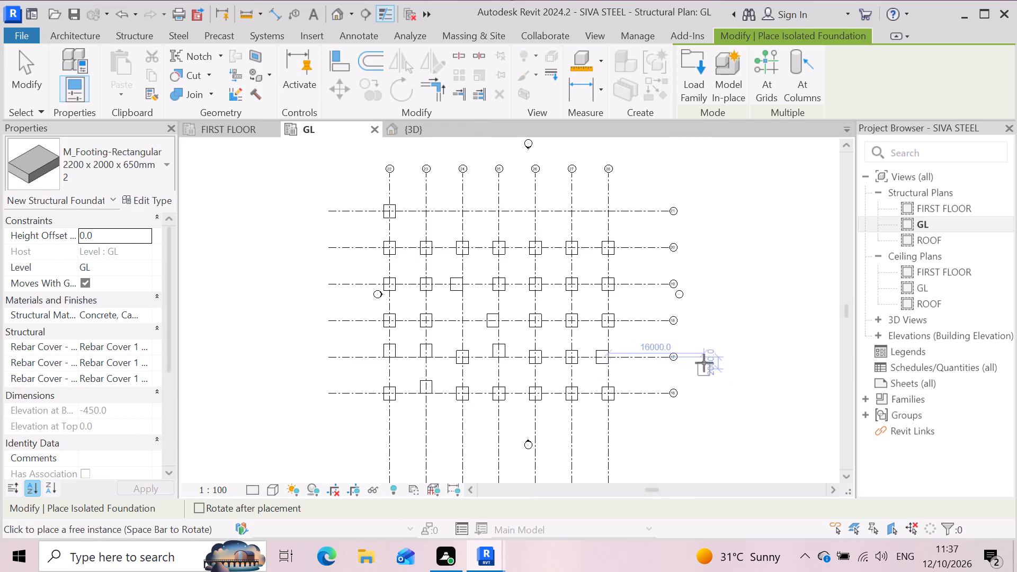
scroll(687, 344, "down", 3)
scroll(699, 387, "up", 2)
scroll(597, 395, "up", 1)
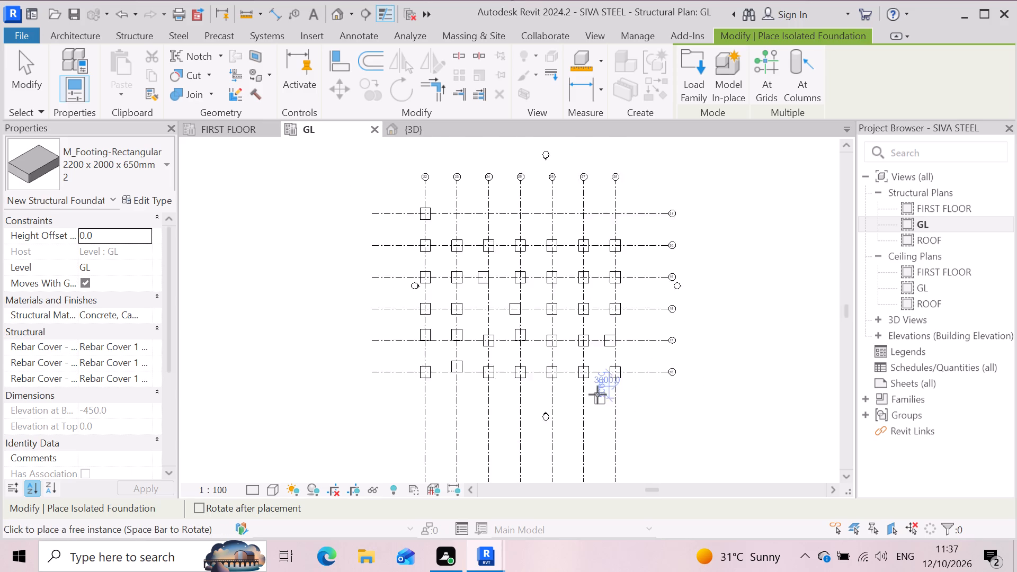
Finish placing footings and delete the off-centre footing at the intersection of grids 17 and 28.
scroll(597, 395, "up", 2)
scroll(589, 370, "down", 2)
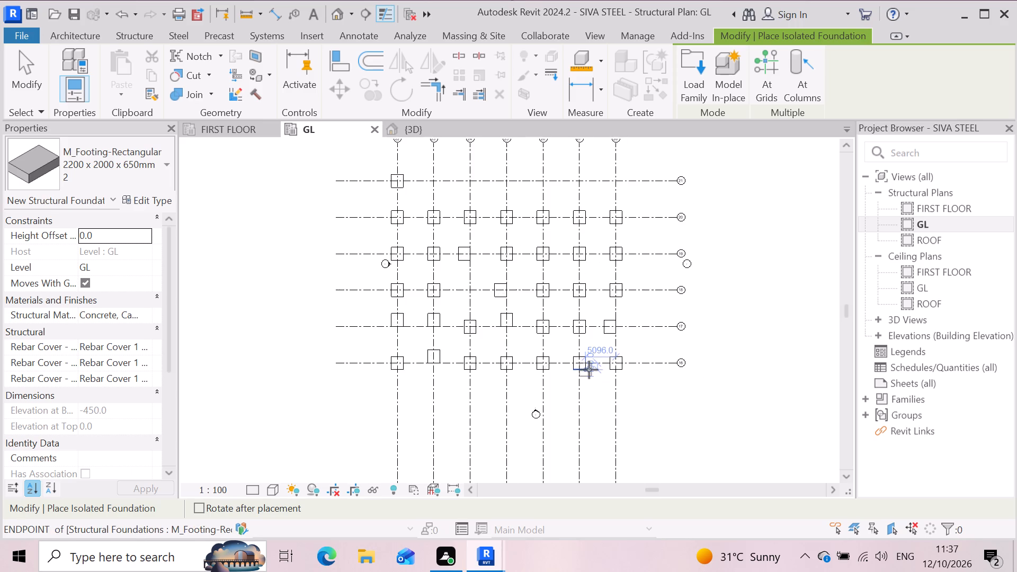
scroll(613, 352, "up", 3)
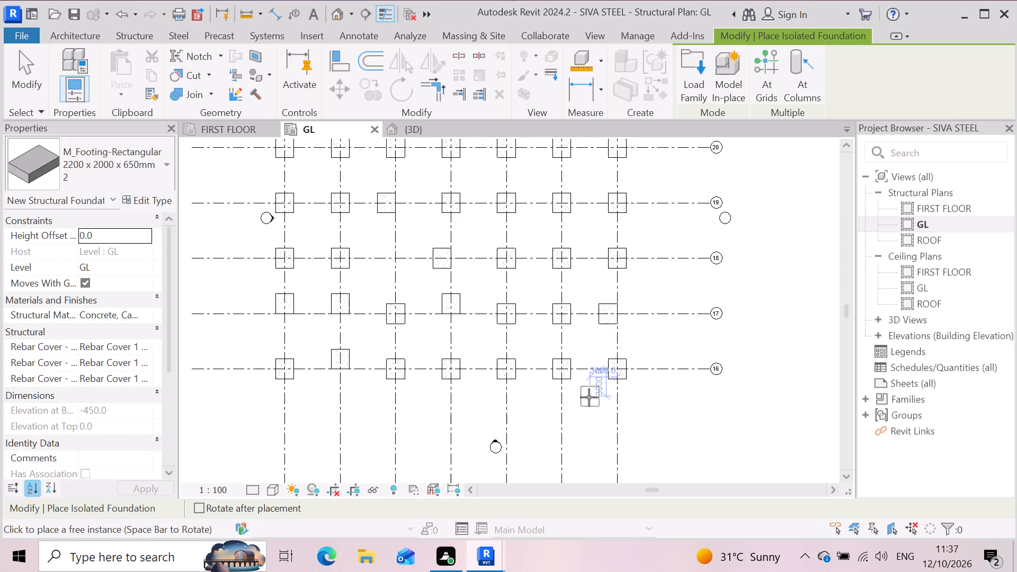
key("Escape")
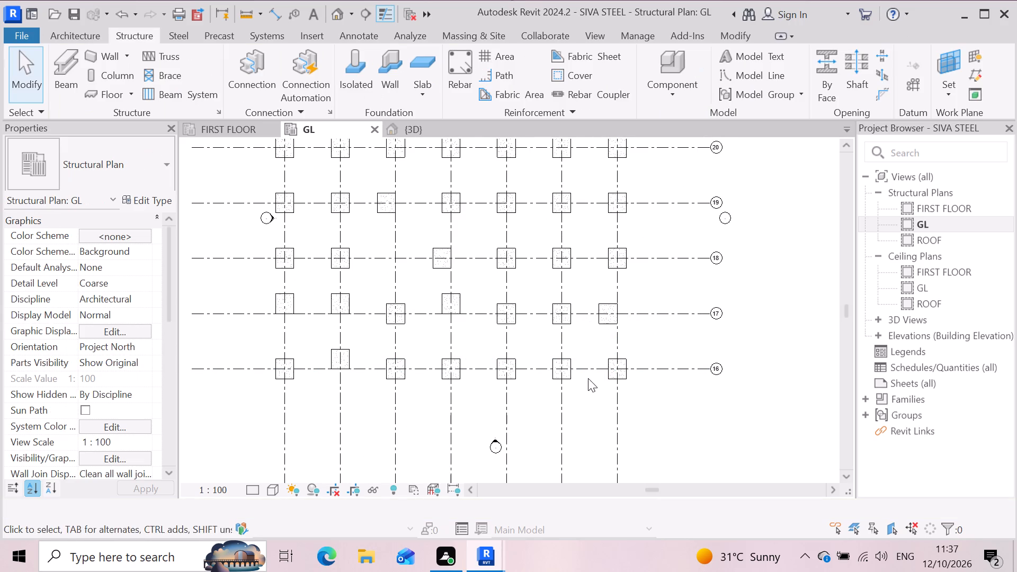
left_click(603, 321)
key("Delete")
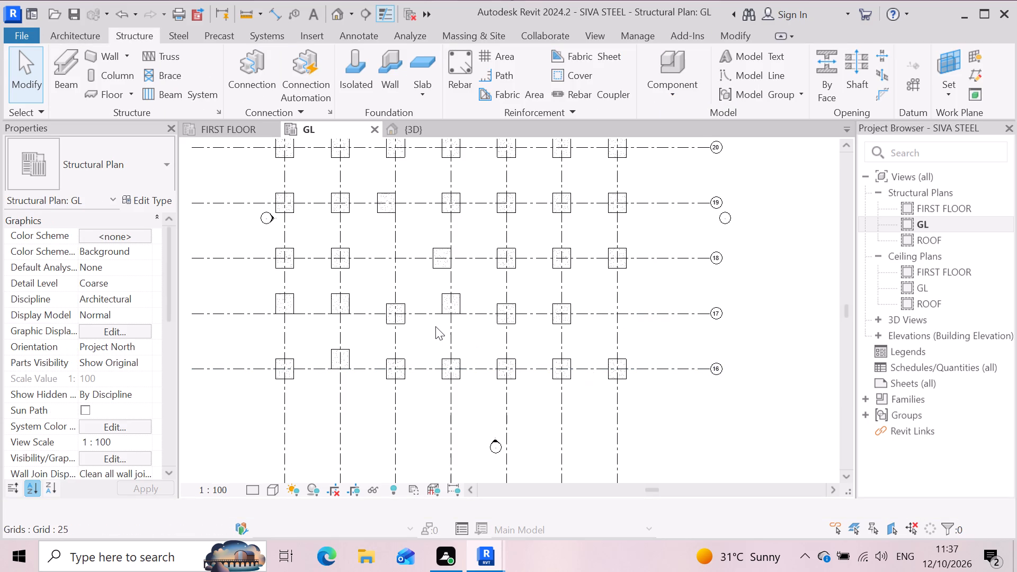
Shorten the lower ends of aligned vertical grids 22 to 28 so they stop just below grid 16.
scroll(363, 341, "up", 3)
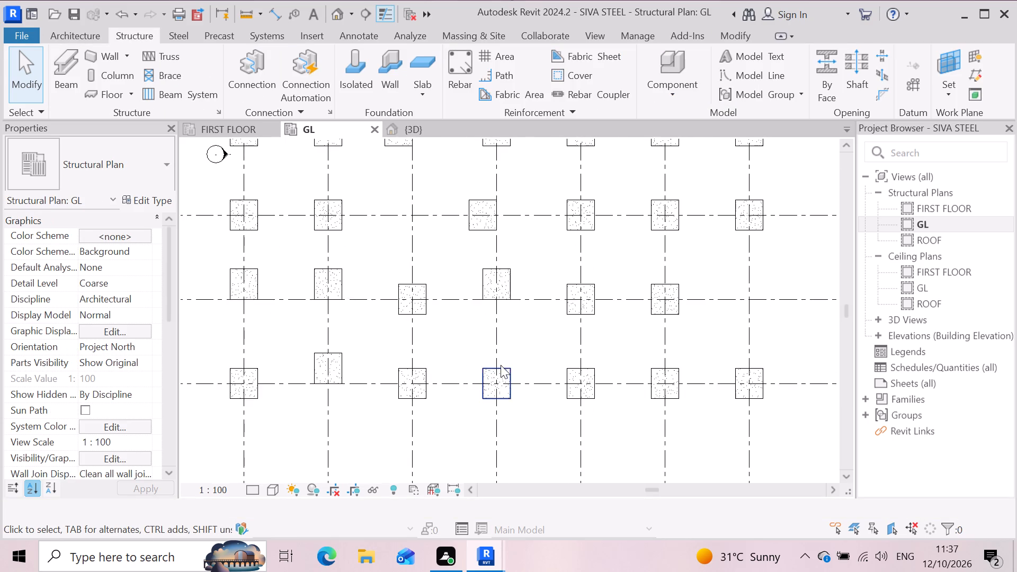
scroll(504, 365, "down", 7)
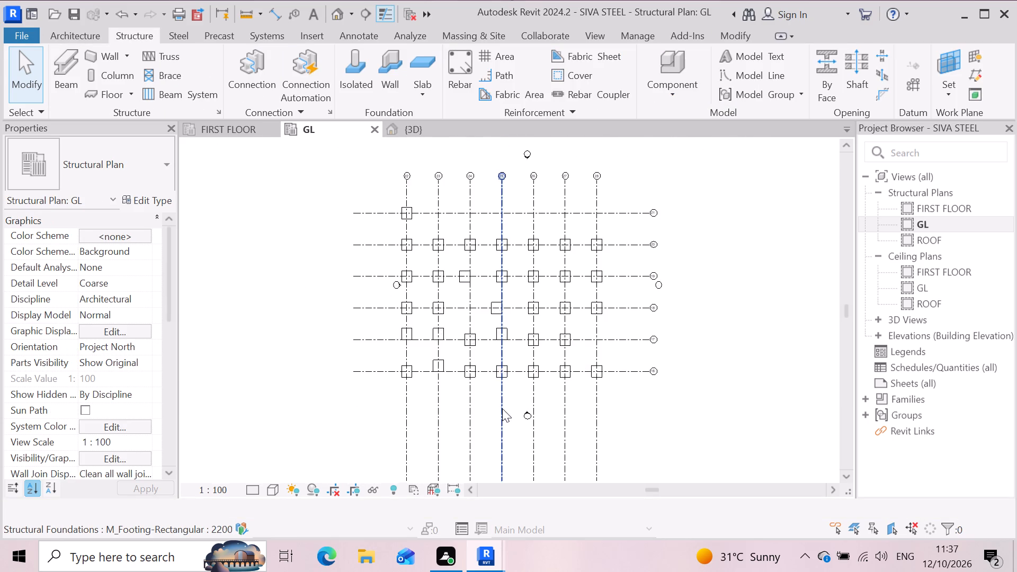
scroll(502, 408, "up", 3)
scroll(505, 397, "down", 3)
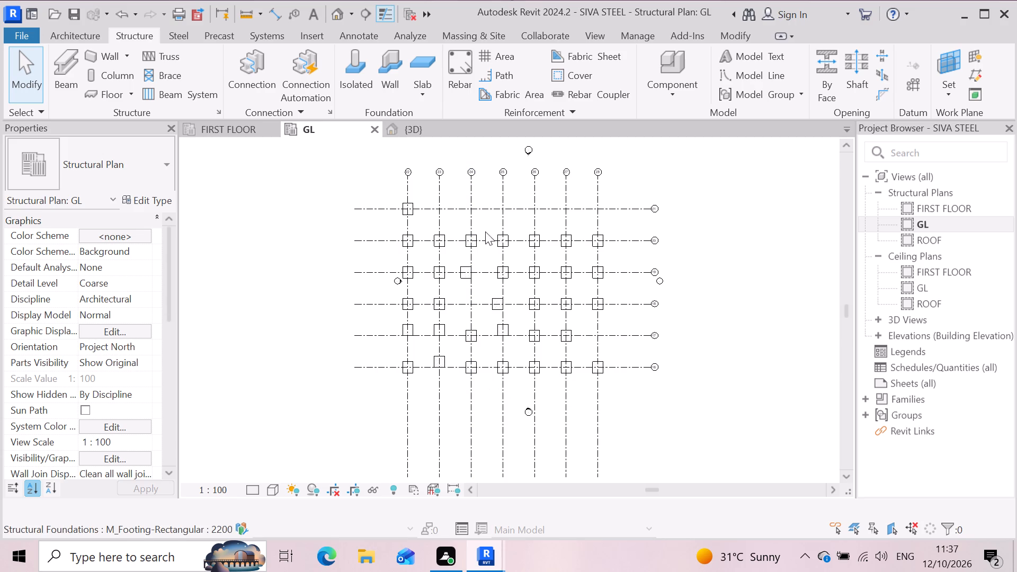
scroll(483, 215, "down", 3)
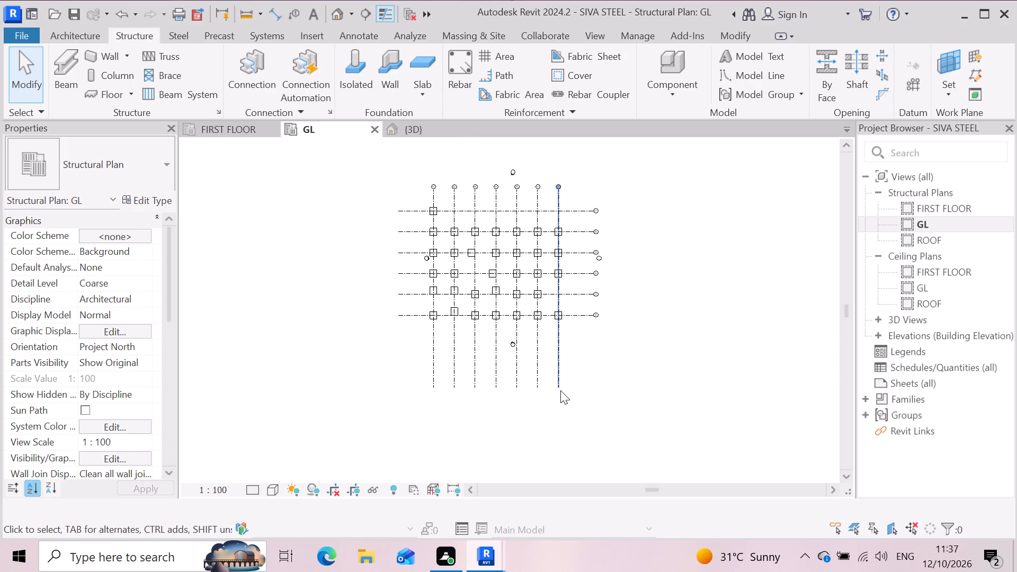
left_click(560, 390)
left_click_drag(557, 385, 571, 352)
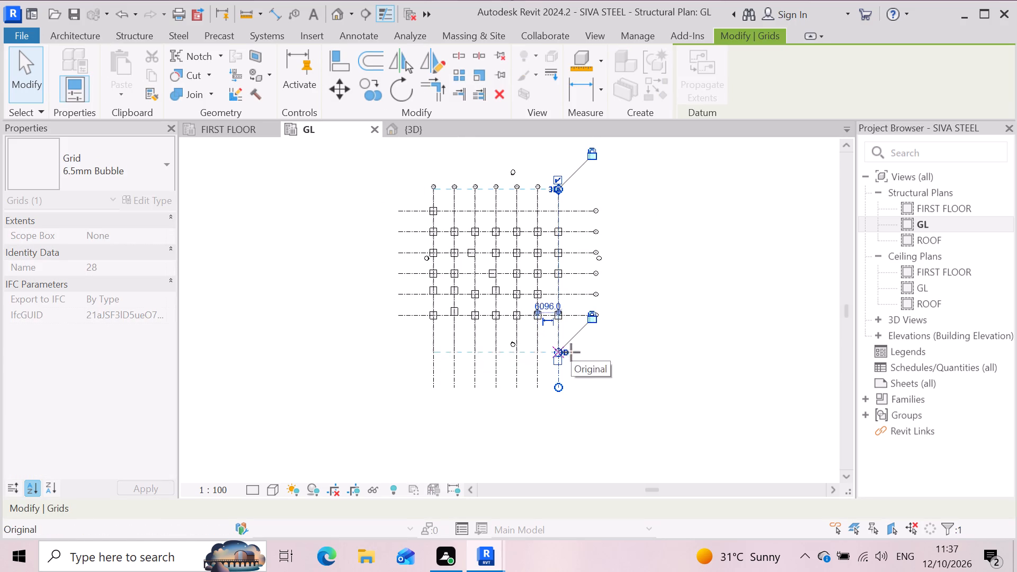
left_click_drag(571, 352, 575, 340)
left_click(651, 375)
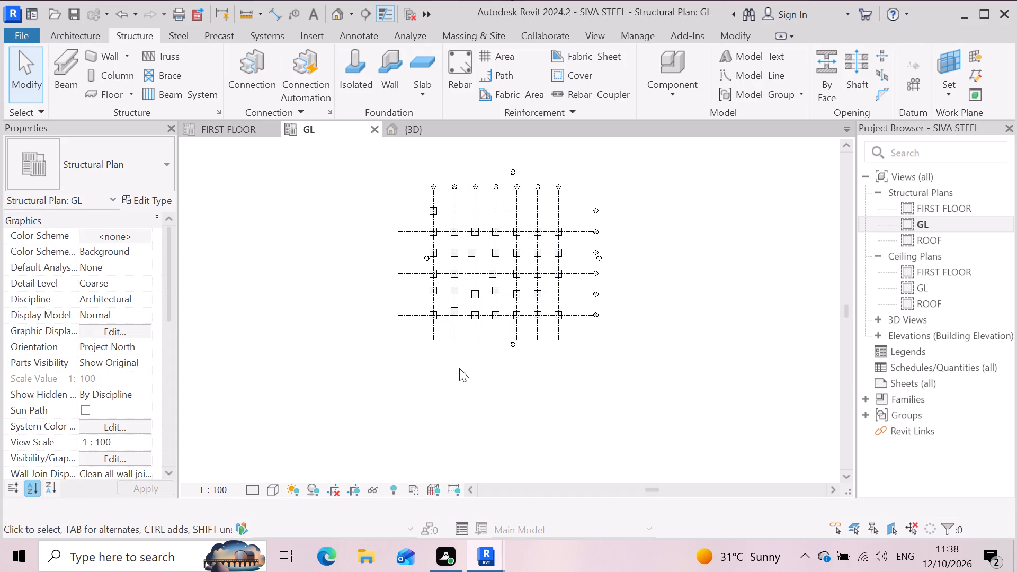
In the 3D view, set the GL level's elevation to -4267.
scroll(459, 368, "down", 1)
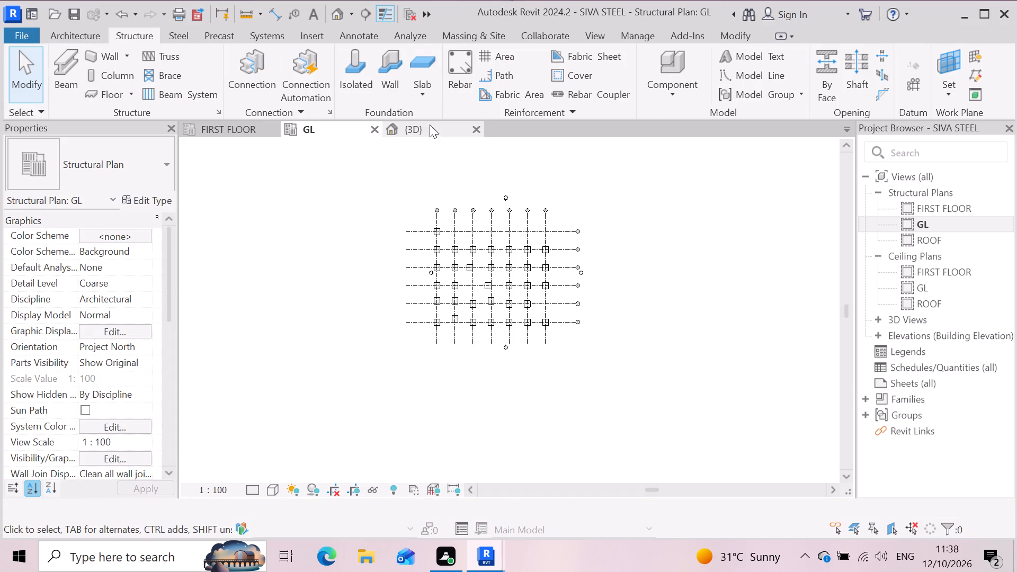
left_click(436, 128)
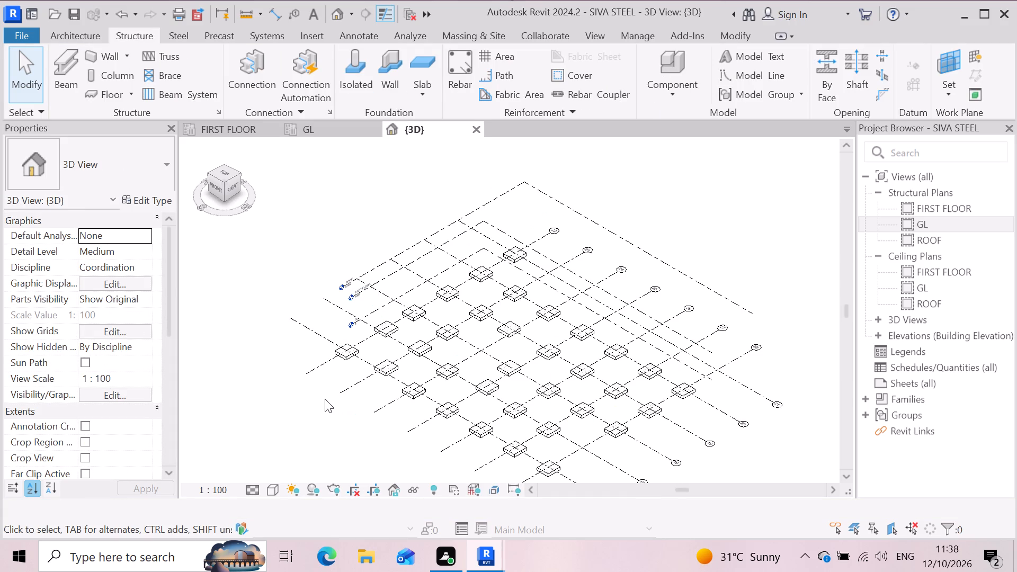
scroll(346, 355, "up", 3)
left_click(391, 282)
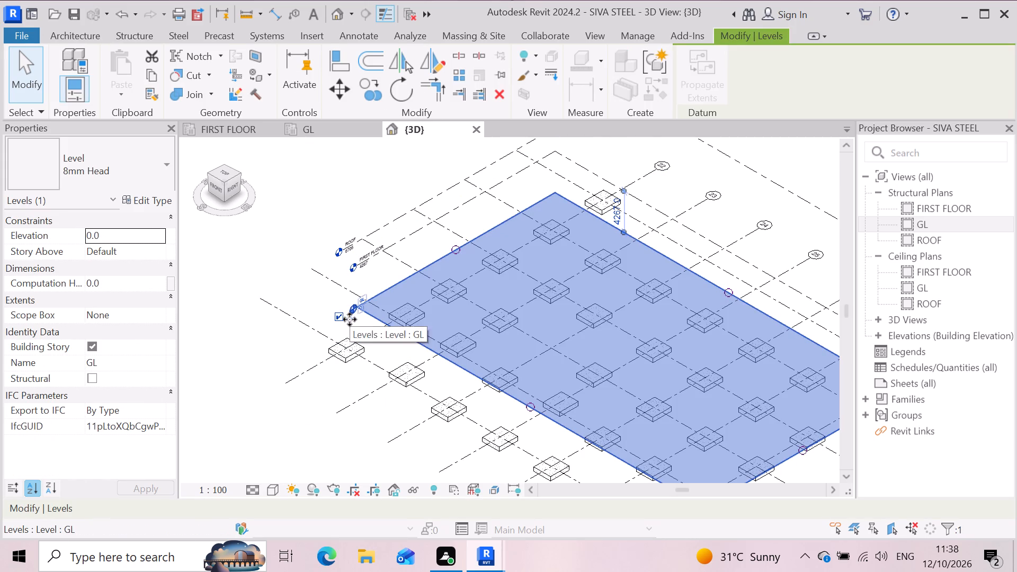
left_click(114, 234)
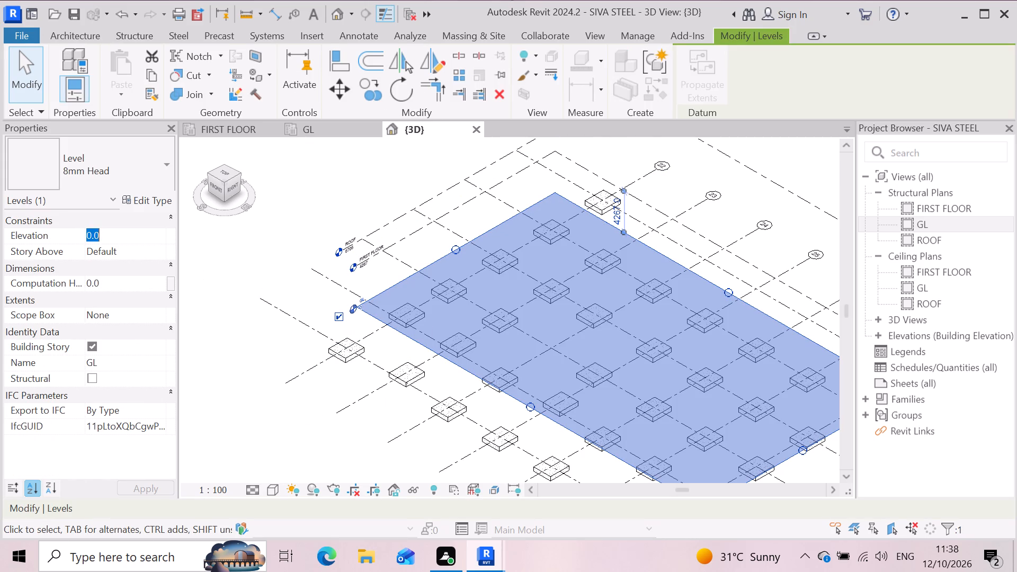
key("minus")
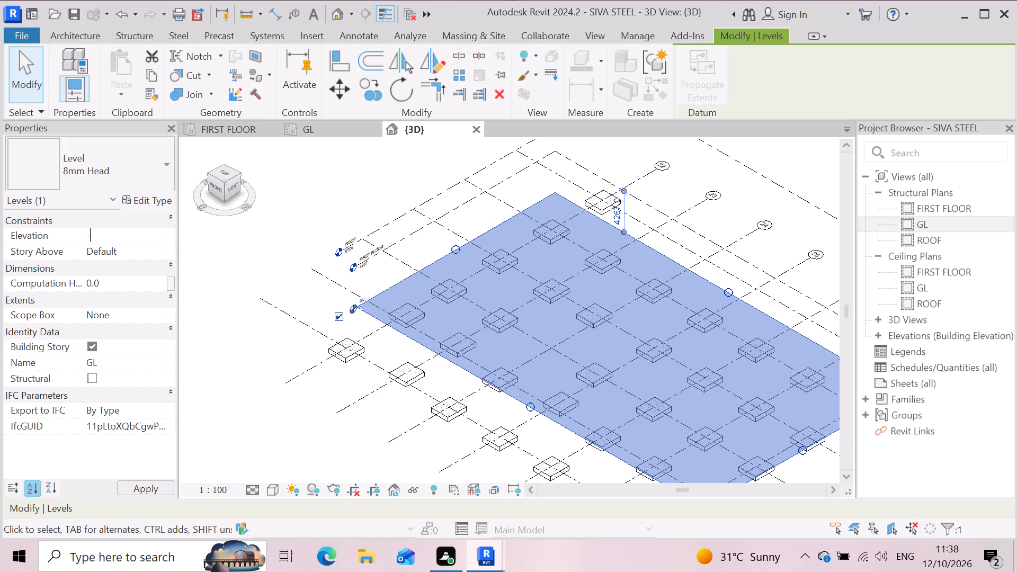
type("42")
type("67")
key("Return")
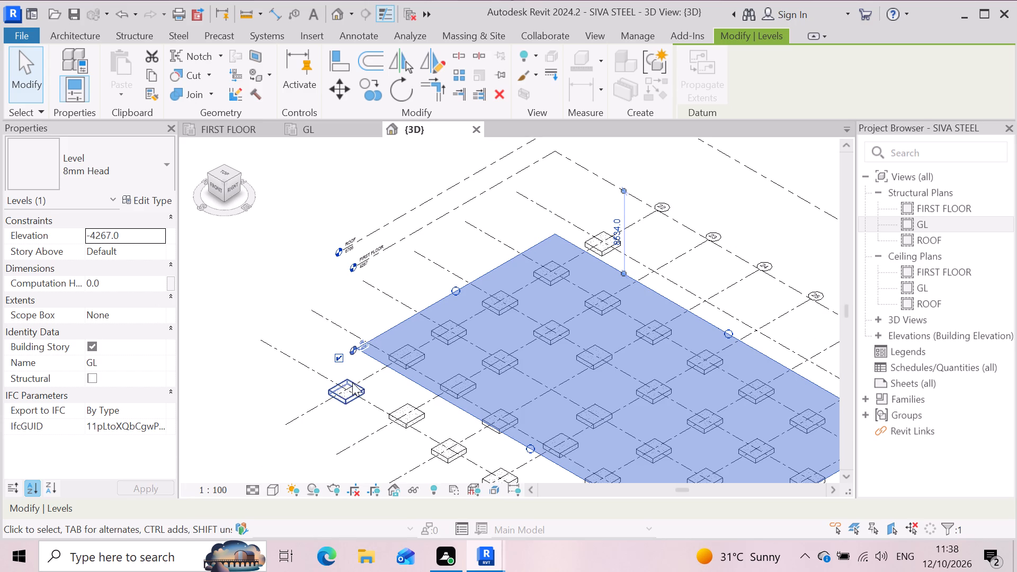
Inspect the footing layout in the 3D view and the GL plan, including the footing at grids 21 and 22.
scroll(346, 353, "down", 2)
scroll(344, 377, "up", 3)
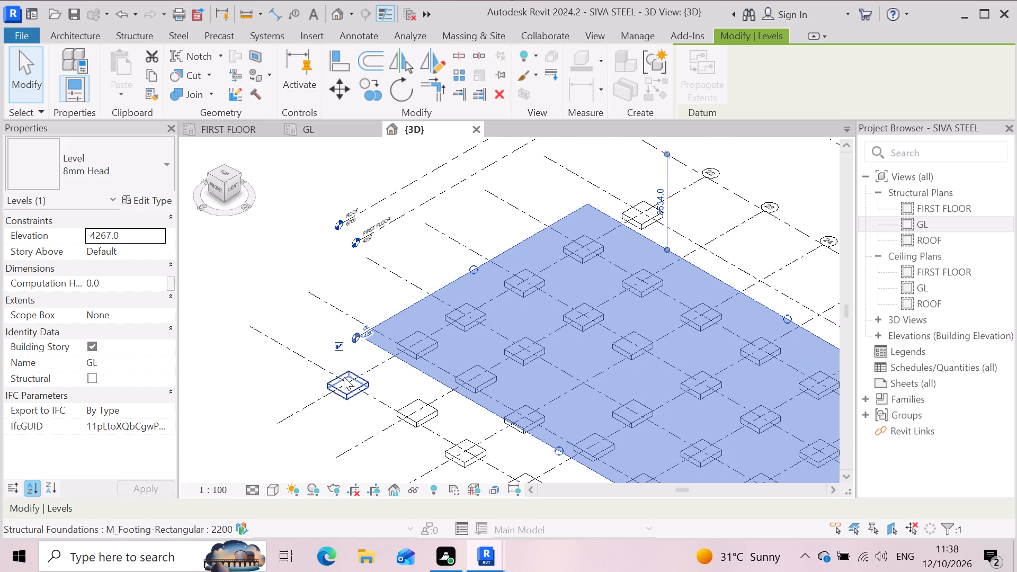
scroll(338, 351, "down", 2)
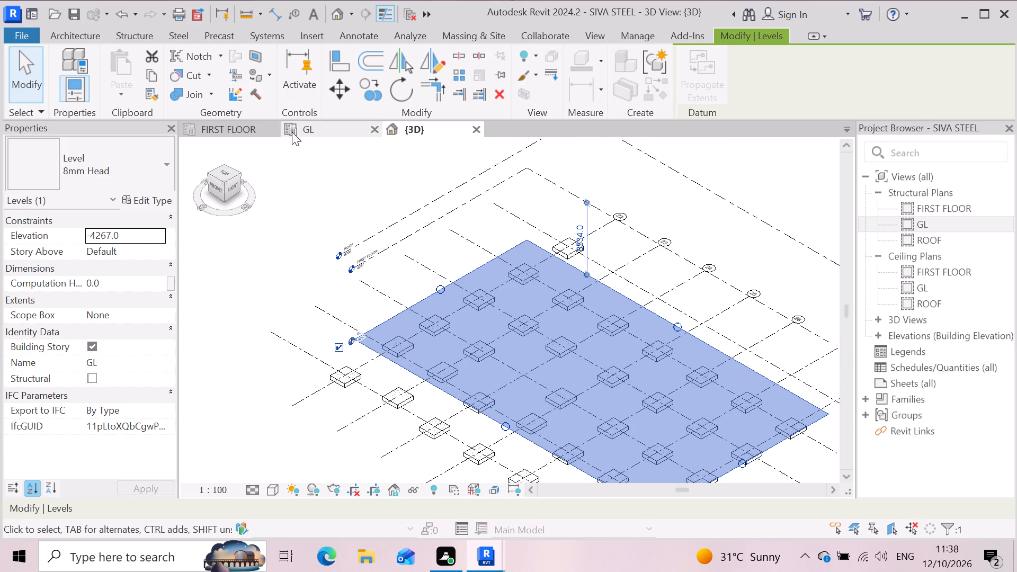
scroll(411, 165, "down", 2)
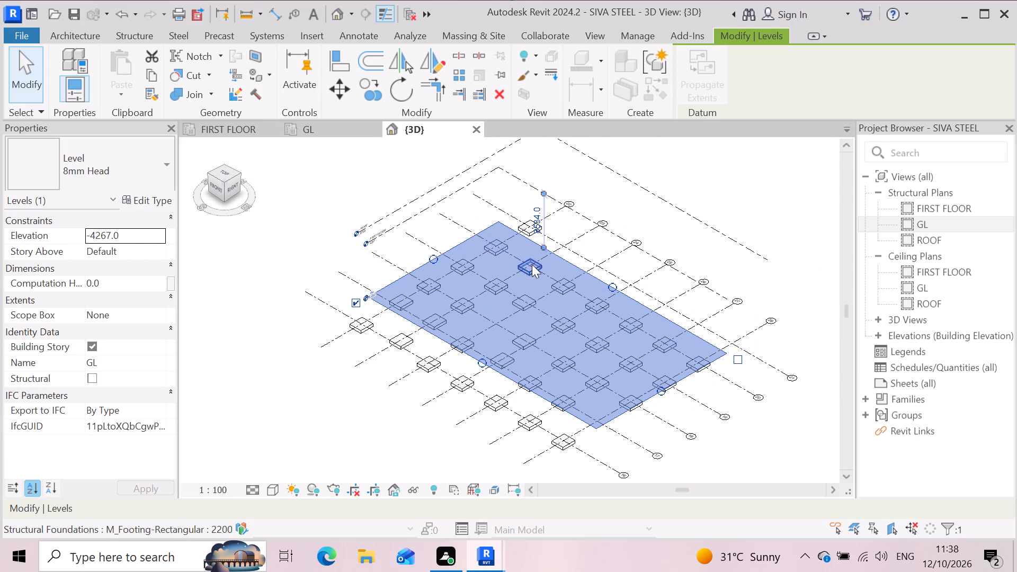
scroll(530, 237, "up", 3)
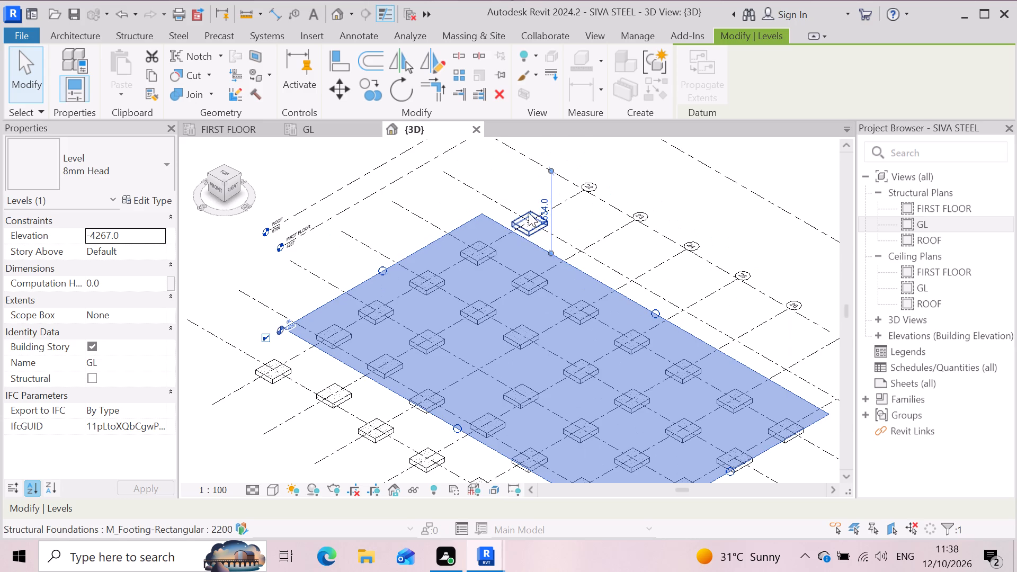
left_click(529, 216)
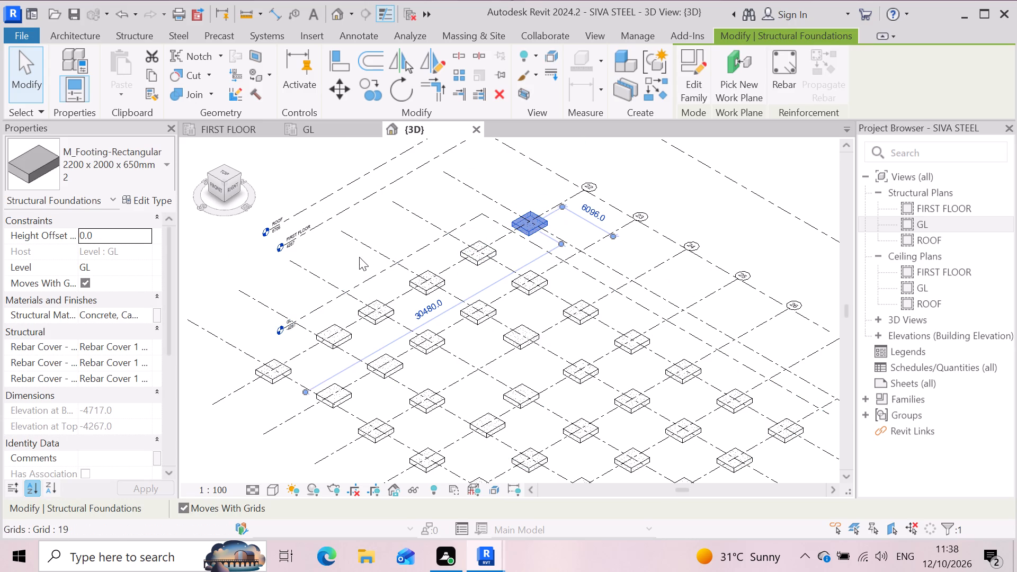
left_click(323, 131)
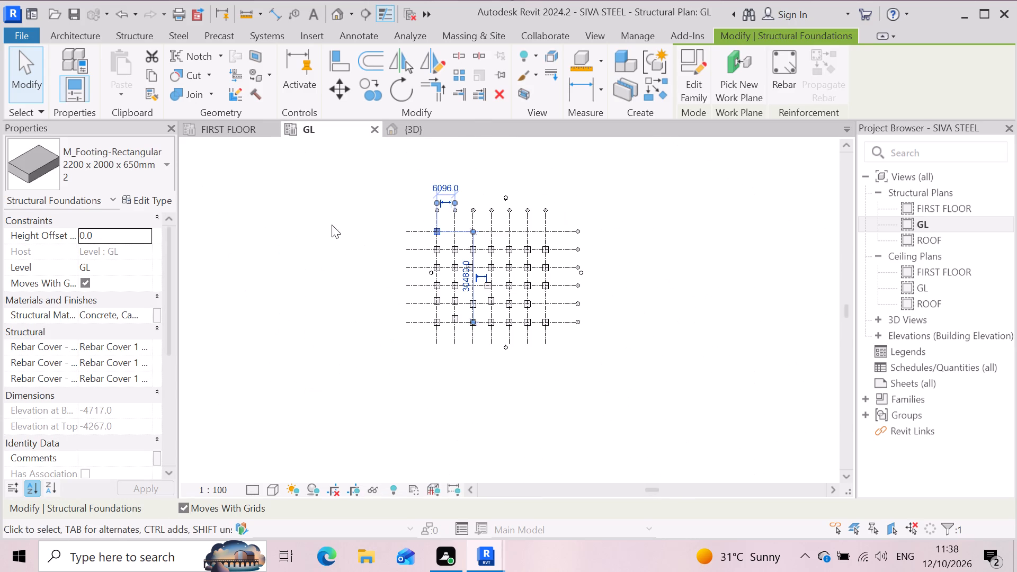
scroll(422, 305, "up", 3)
scroll(516, 261, "up", 3)
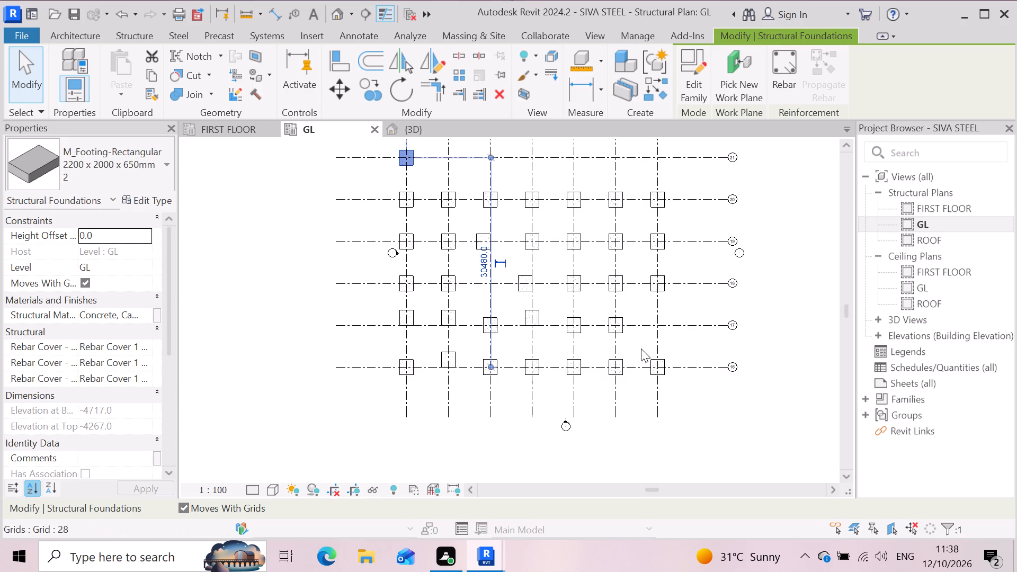
scroll(637, 348, "down", 2)
left_click(348, 380)
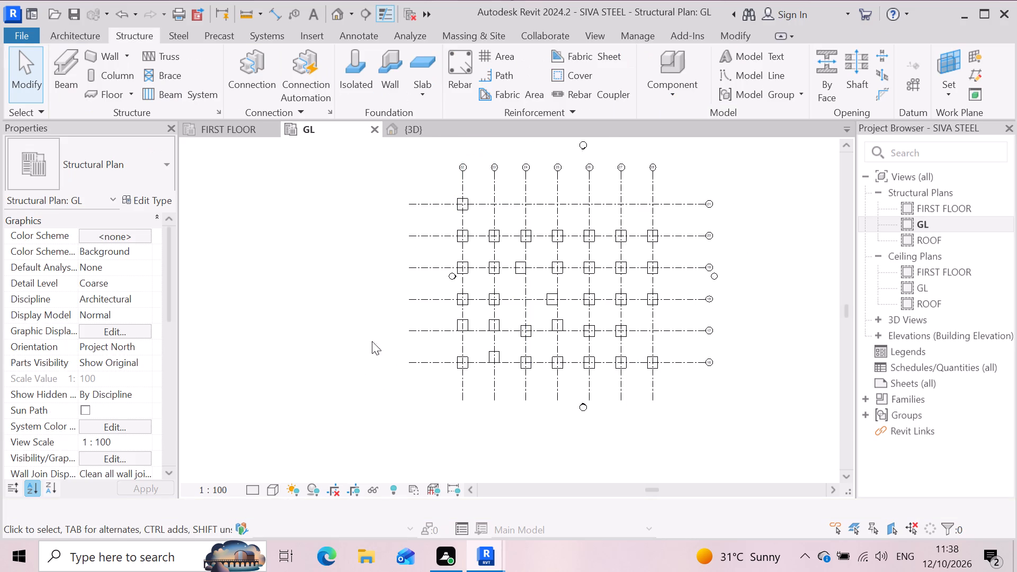
scroll(514, 233, "up", 2)
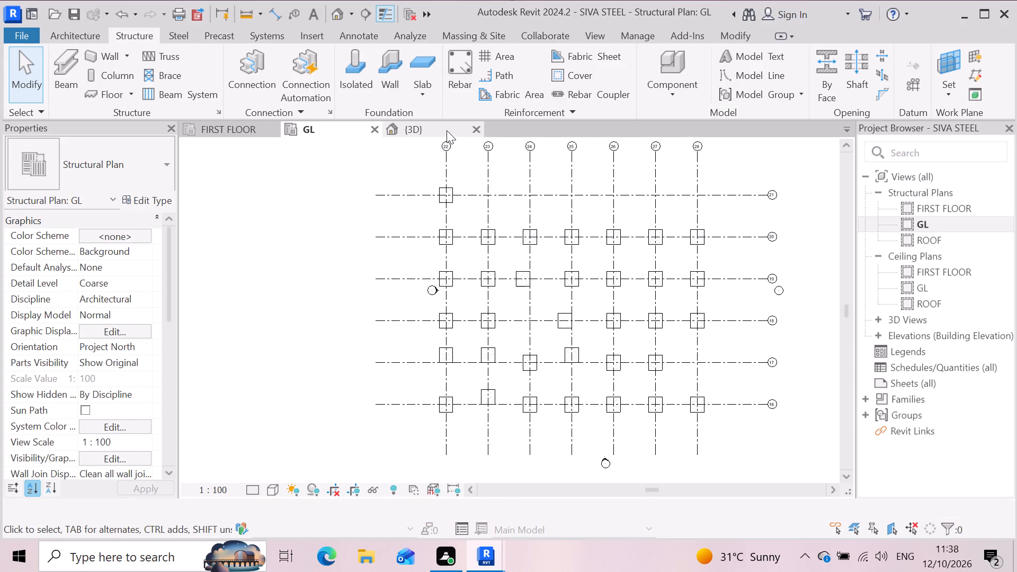
In the 3D view, delete the lone footing at the intersection of grids 21 and 22.
left_click(446, 129)
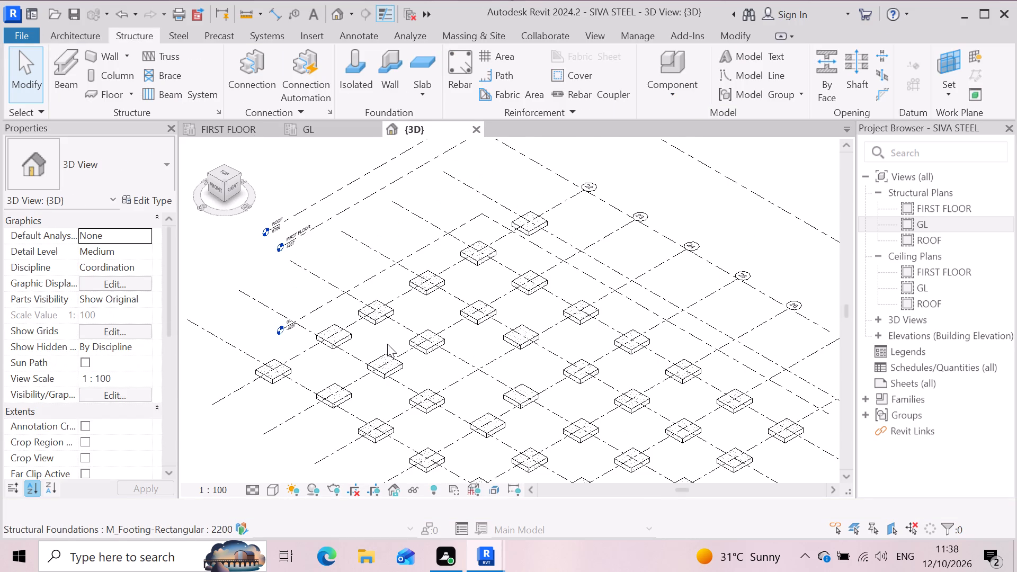
scroll(378, 332, "down", 1)
scroll(521, 285, "up", 3)
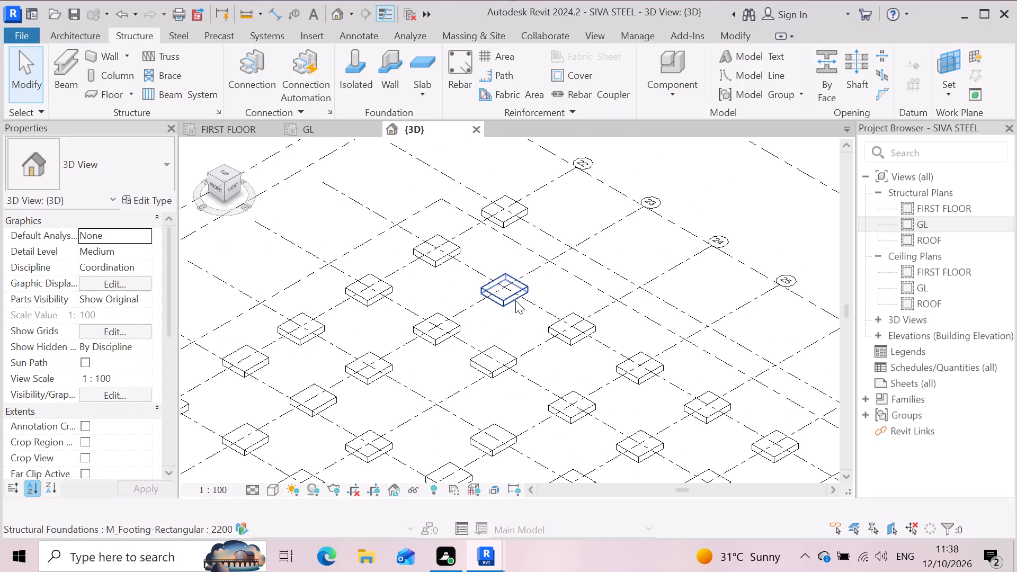
scroll(511, 216, "up", 2)
left_click(510, 216)
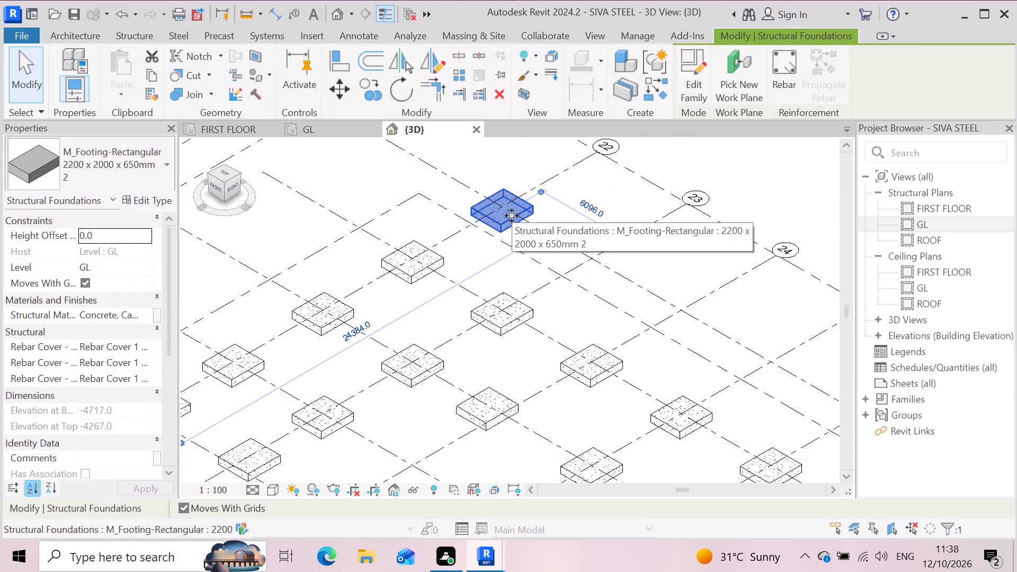
key("Delete")
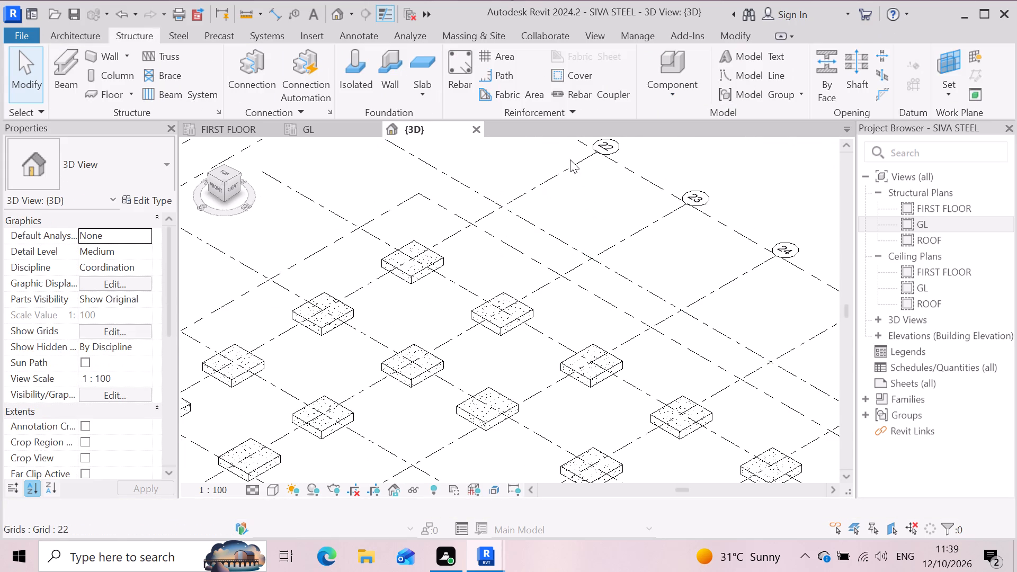
Examine the remaining footings and their alignment with the grid intersections in the 3D view.
scroll(569, 161, "down", 1)
scroll(523, 288, "down", 4)
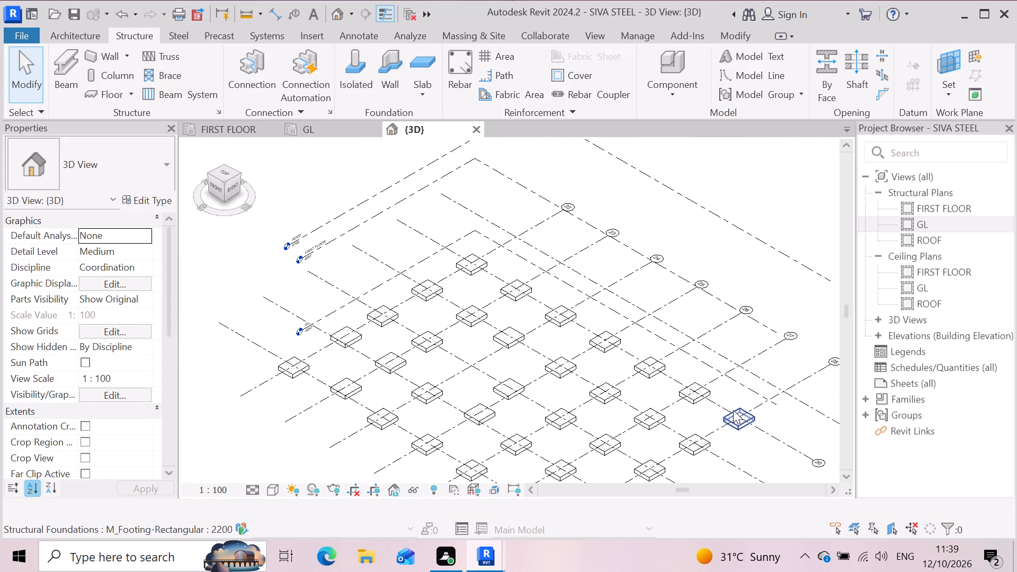
scroll(707, 392, "down", 1)
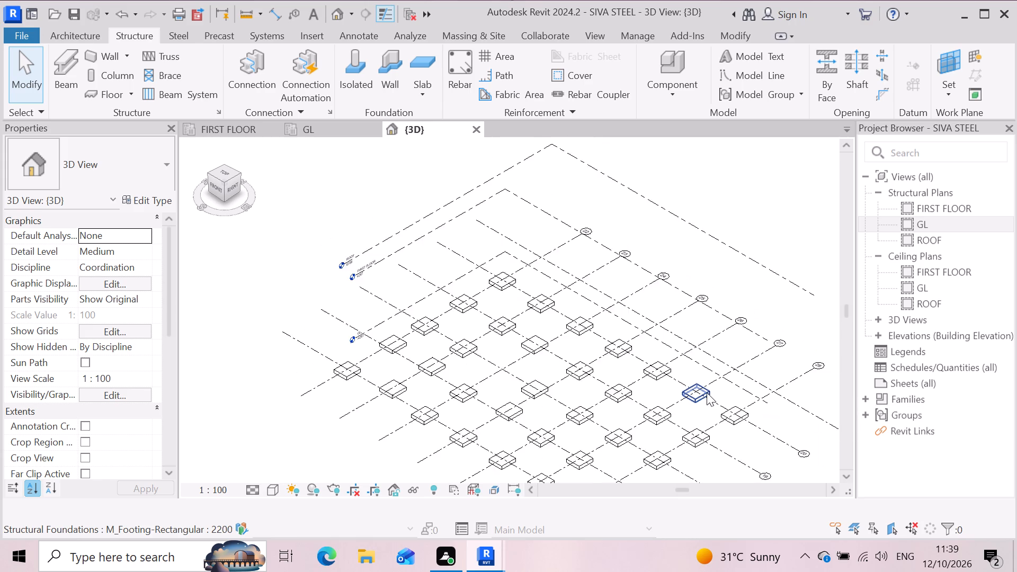
scroll(707, 392, "down", 1)
scroll(778, 428, "up", 3)
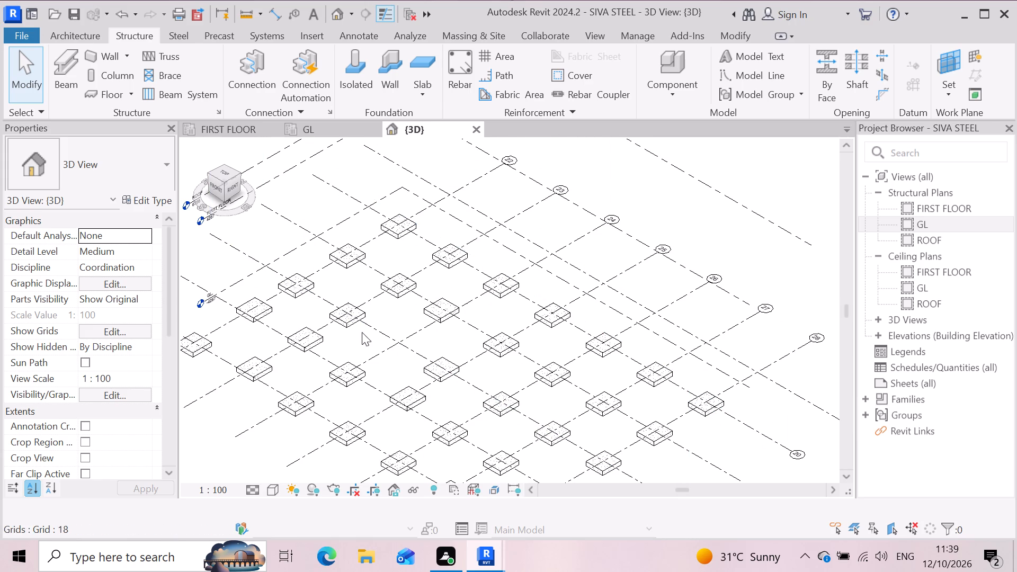
scroll(371, 312, "down", 3)
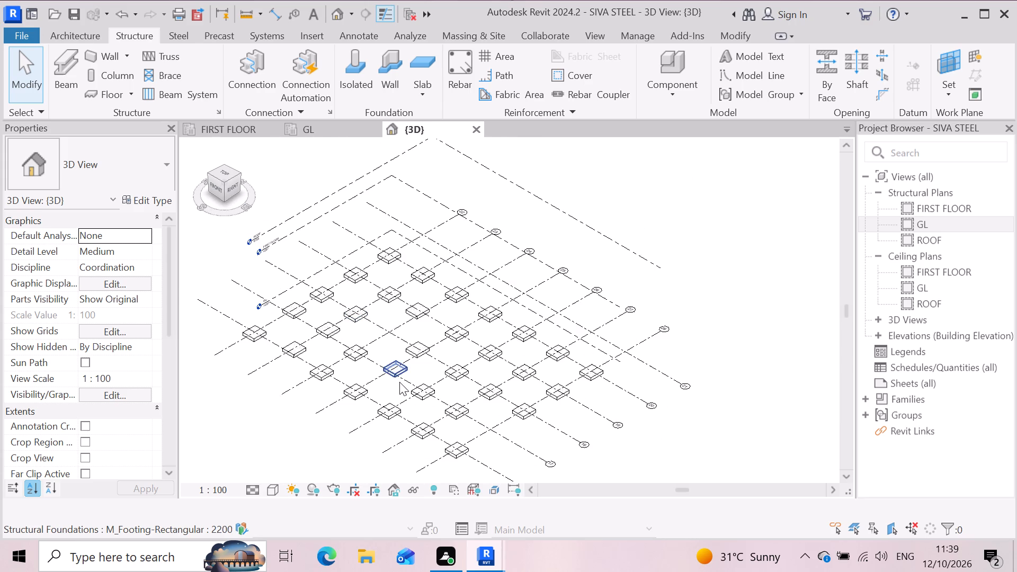
scroll(400, 384, "up", 2)
scroll(423, 365, "down", 2)
scroll(658, 394, "up", 2)
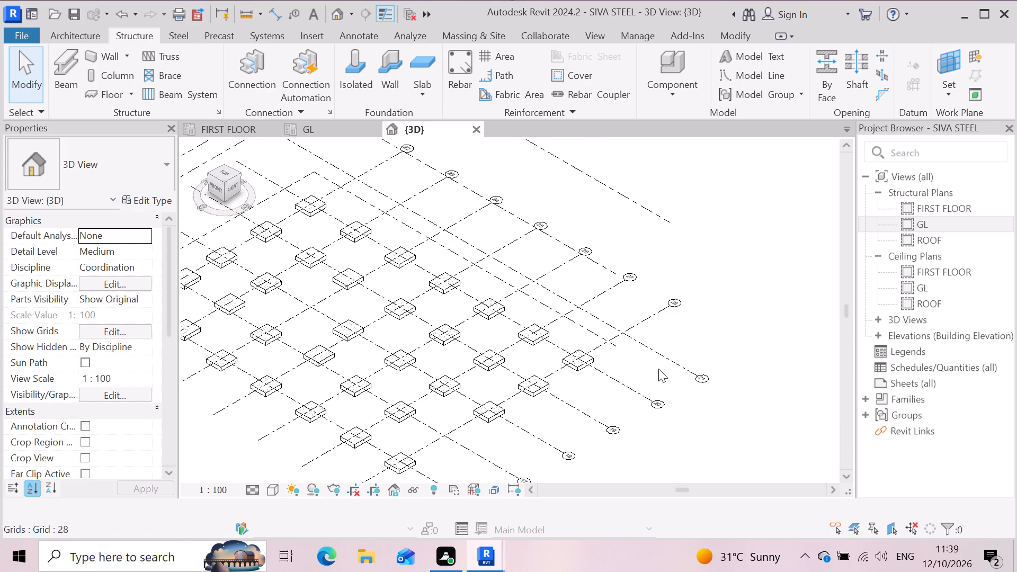
Delete grid 21 from the footing grid in the 3D view.
scroll(661, 373, "down", 2)
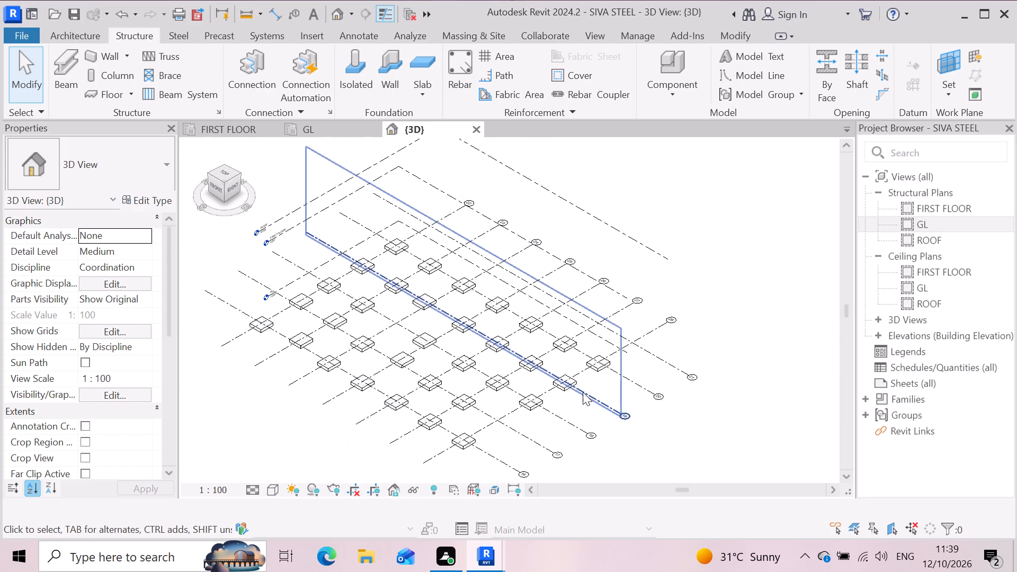
scroll(649, 377, "up", 3)
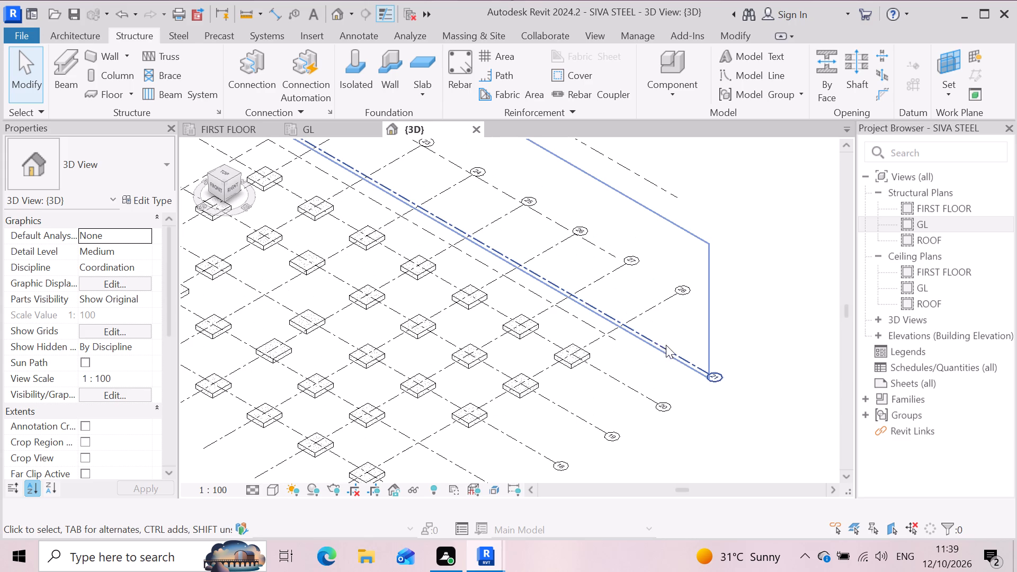
scroll(673, 359, "up", 3)
left_click(684, 354)
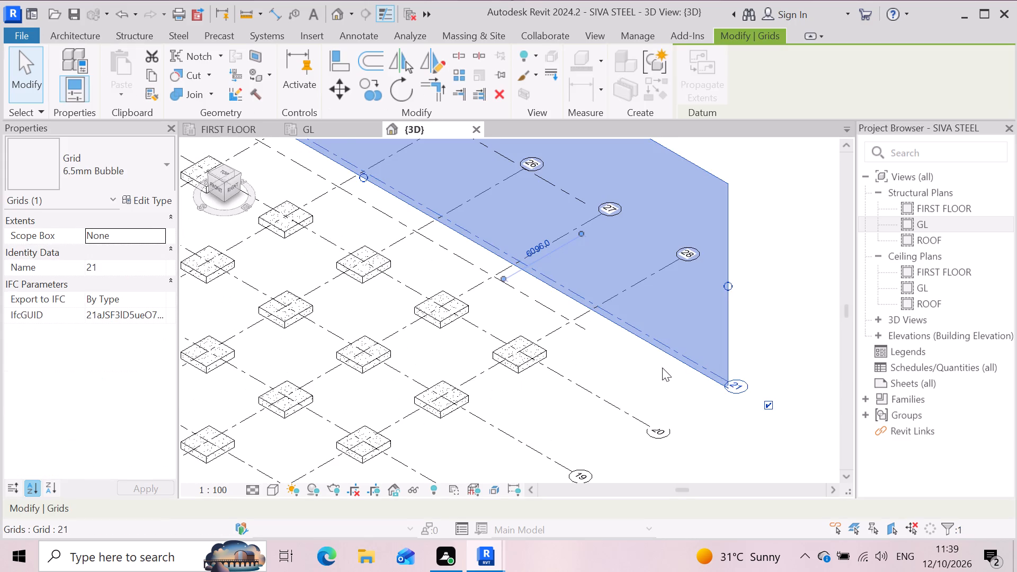
scroll(657, 371, "down", 5)
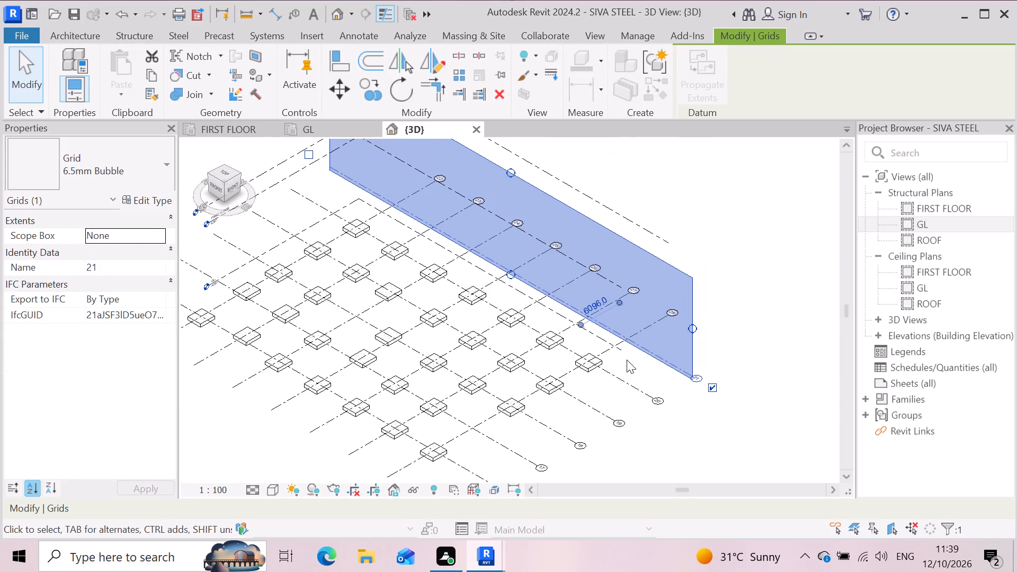
left_click(626, 355)
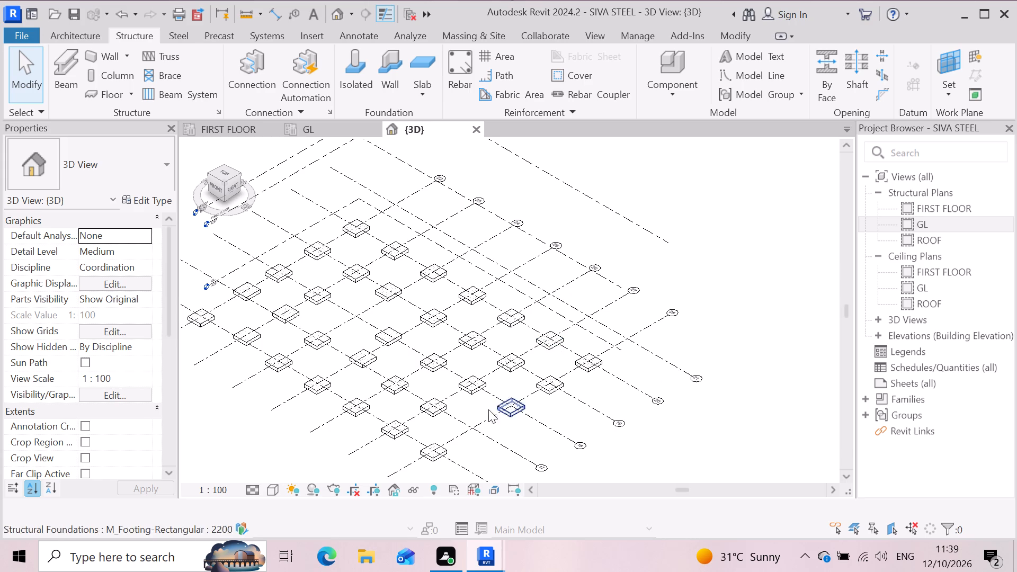
left_click(686, 370)
key("Delete")
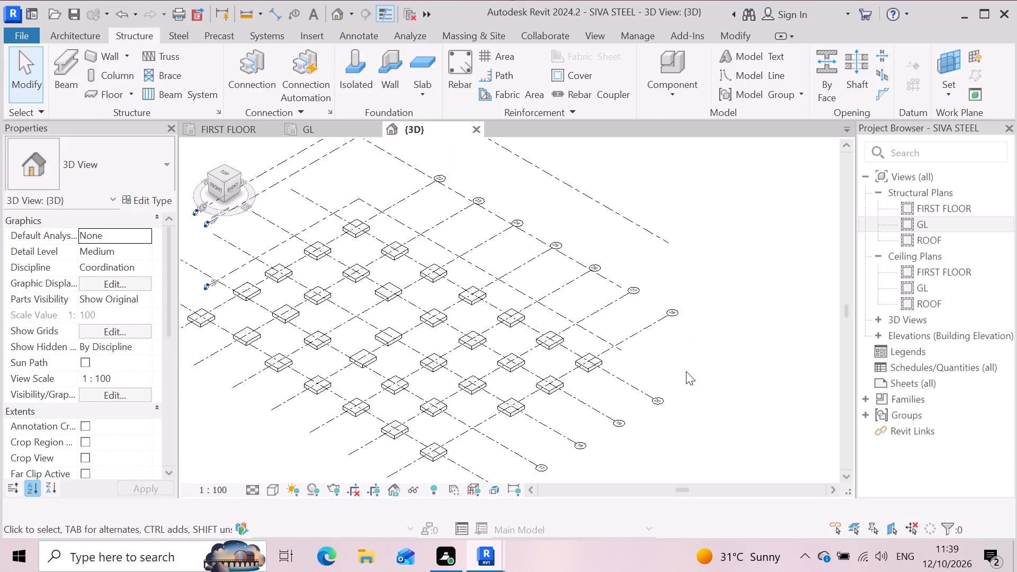
Delete grid 28 from the footing grid in the 3D view.
scroll(671, 319, "down", 4)
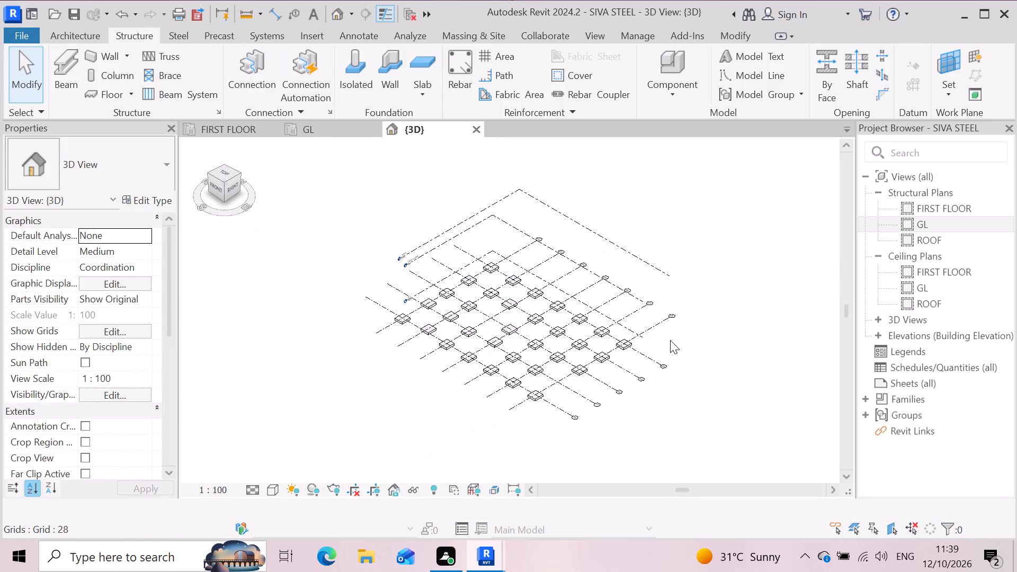
scroll(644, 312, "up", 3)
scroll(588, 345, "up", 3)
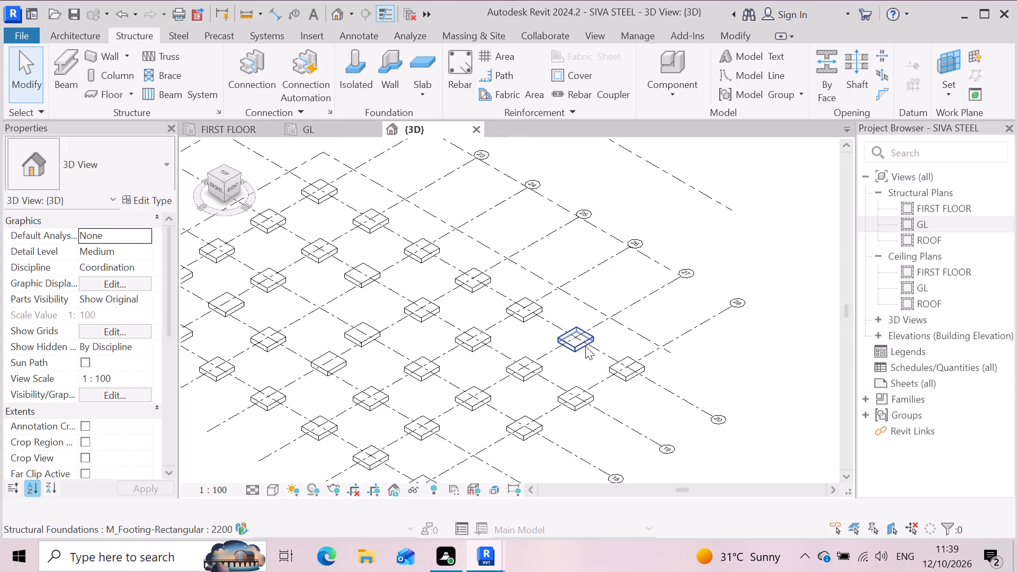
scroll(600, 336, "down", 5)
scroll(632, 382, "up", 3)
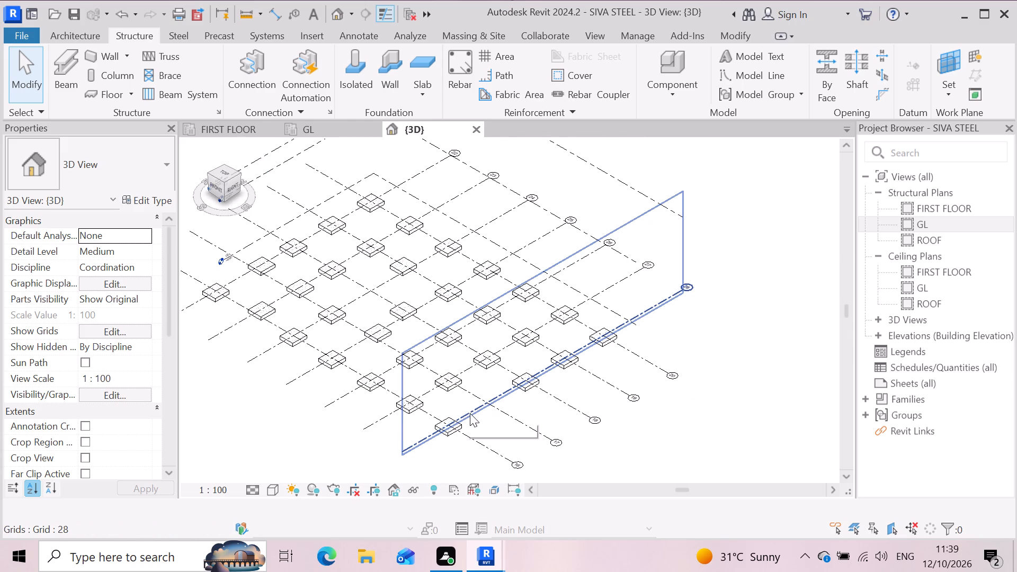
left_click(471, 413)
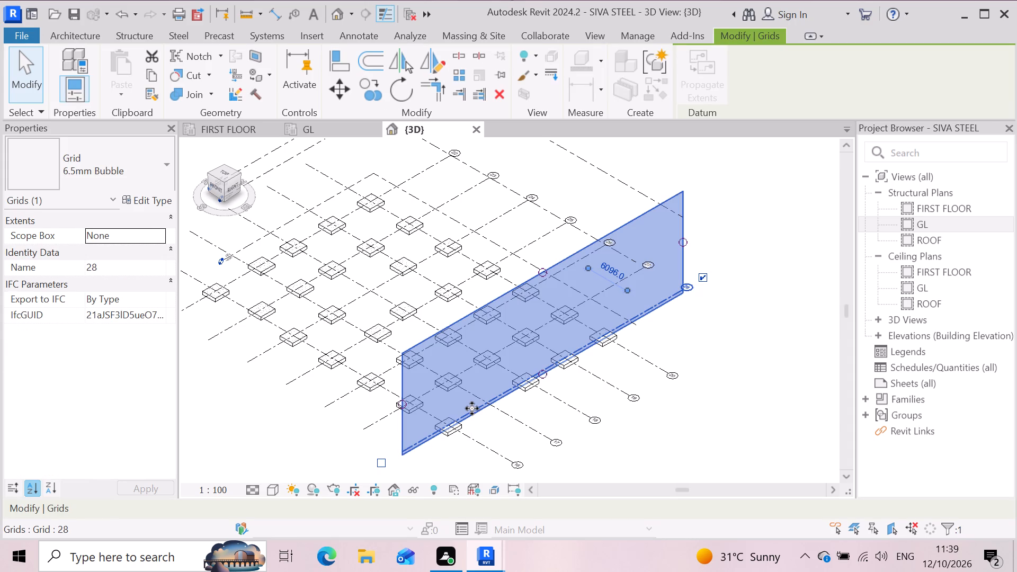
key("Delete")
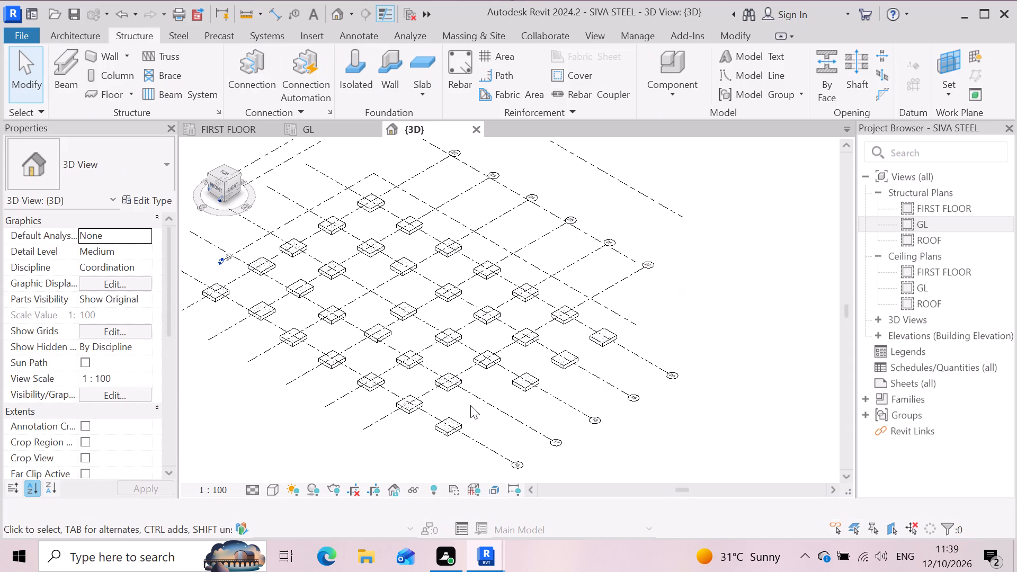
Delete the four rectangular footings along the outer row where grid 28 was, beyond grid 27.
left_click(452, 430)
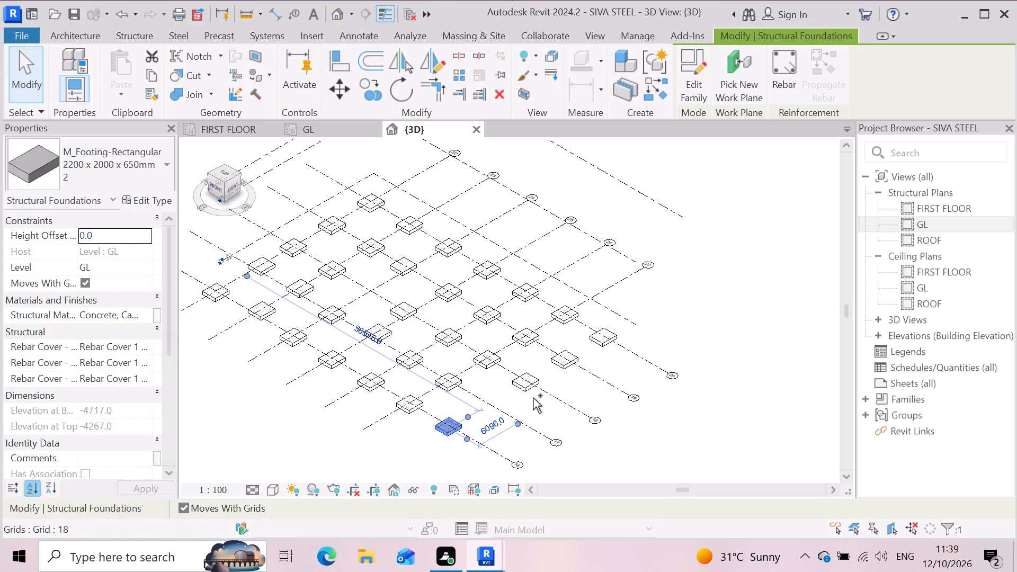
left_click(524, 387, "ctrl")
left_click(565, 359, "ctrl")
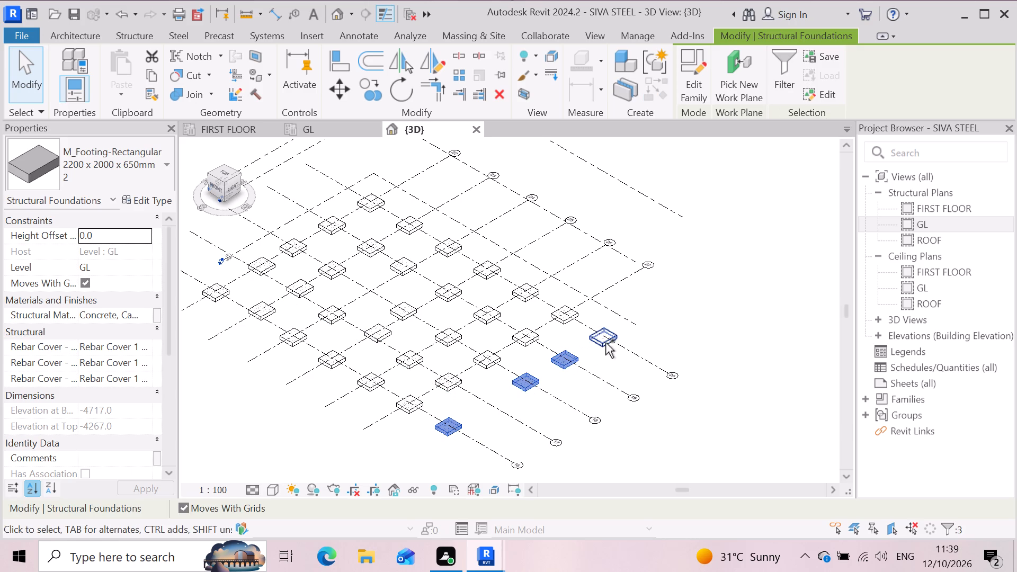
left_click(605, 342, "ctrl")
key("Delete")
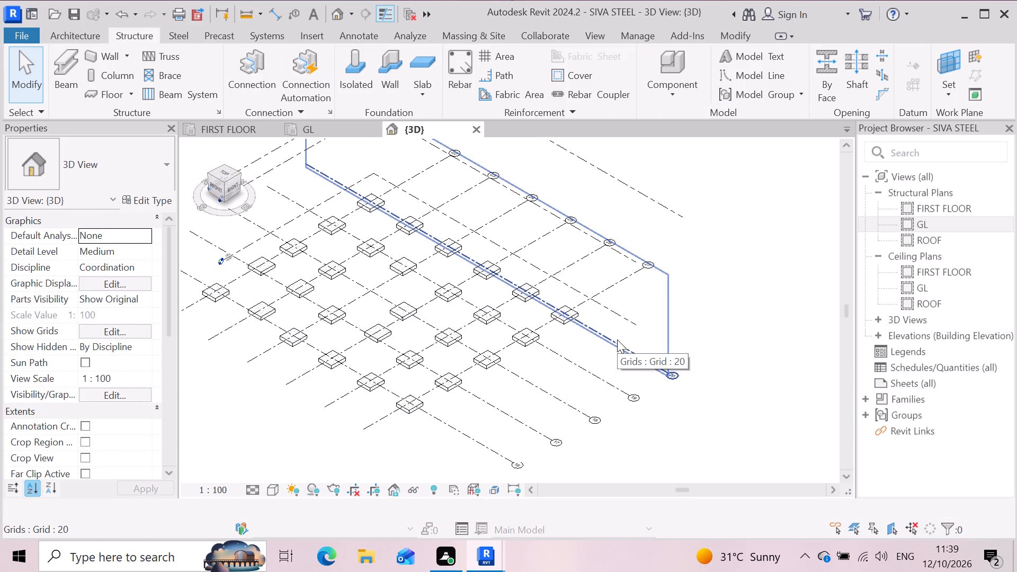
Examine the remaining footings in the 3D view and the GL plan for offsets from the grid intersections.
scroll(574, 316, "down", 3)
scroll(420, 398, "up", 2)
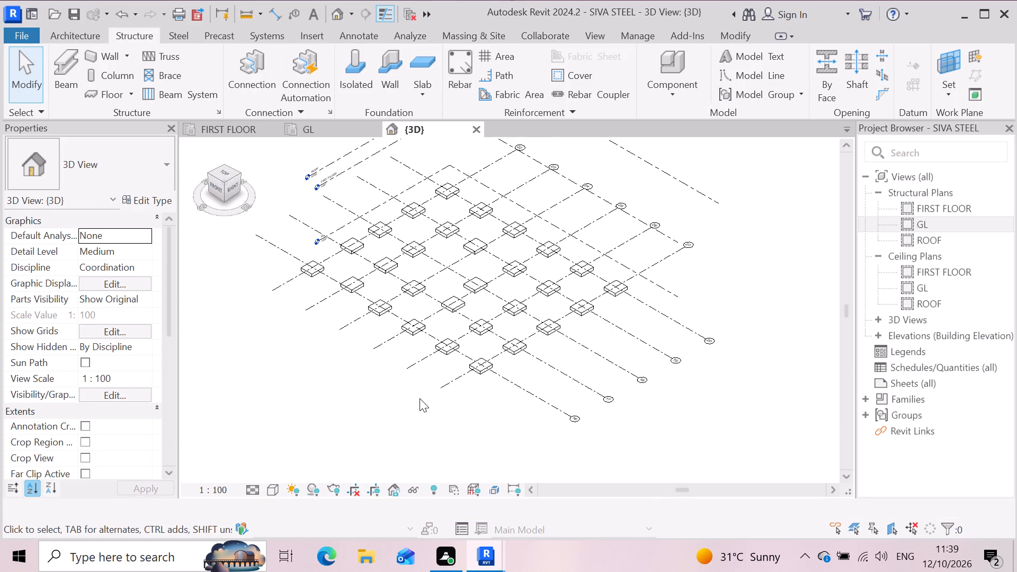
scroll(324, 302, "up", 2)
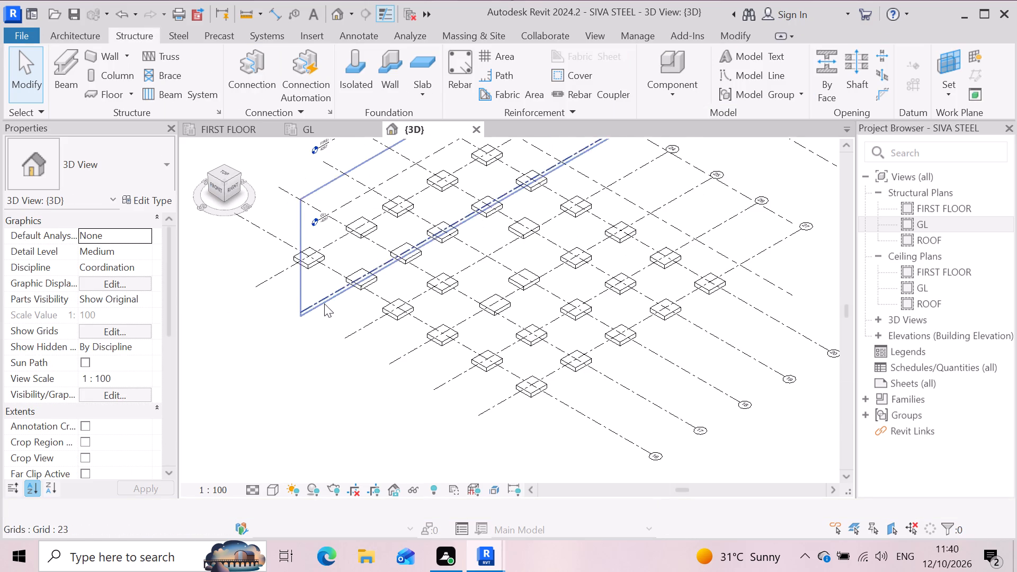
left_click(327, 131)
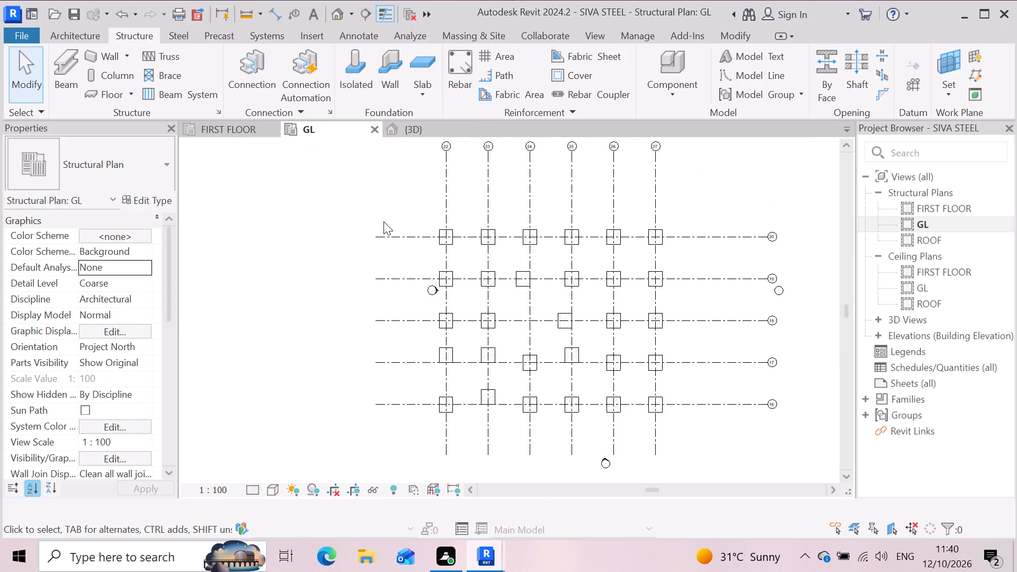
scroll(383, 208, "down", 2)
scroll(451, 348, "up", 2)
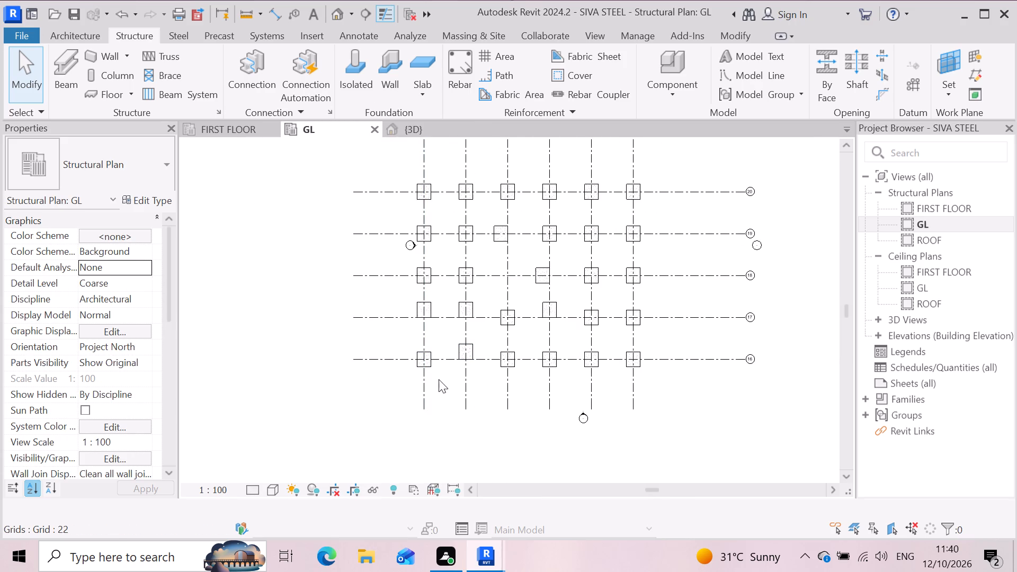
scroll(445, 368, "down", 1)
scroll(452, 368, "up", 2)
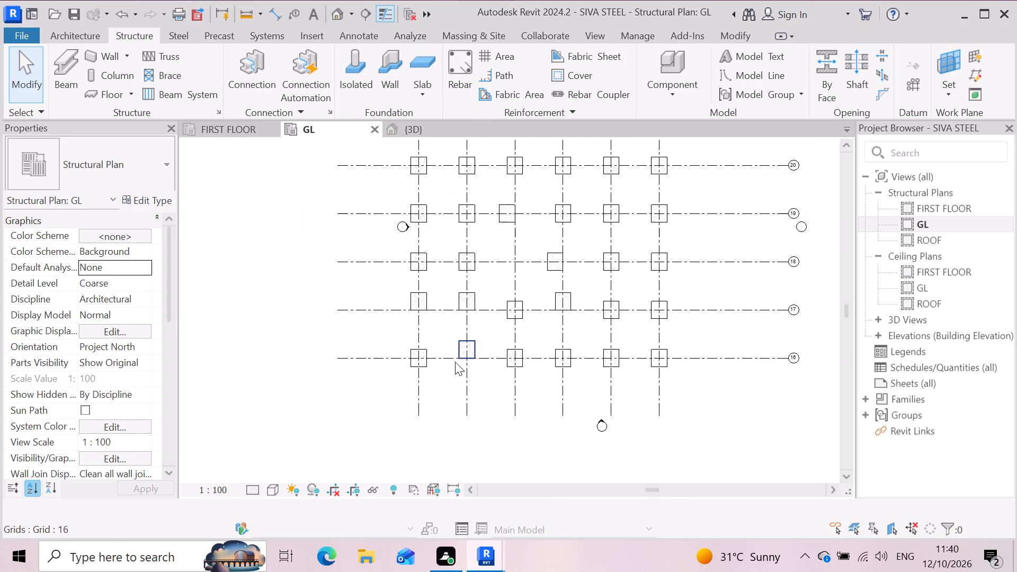
scroll(459, 355, "up", 2)
scroll(430, 348, "down", 2)
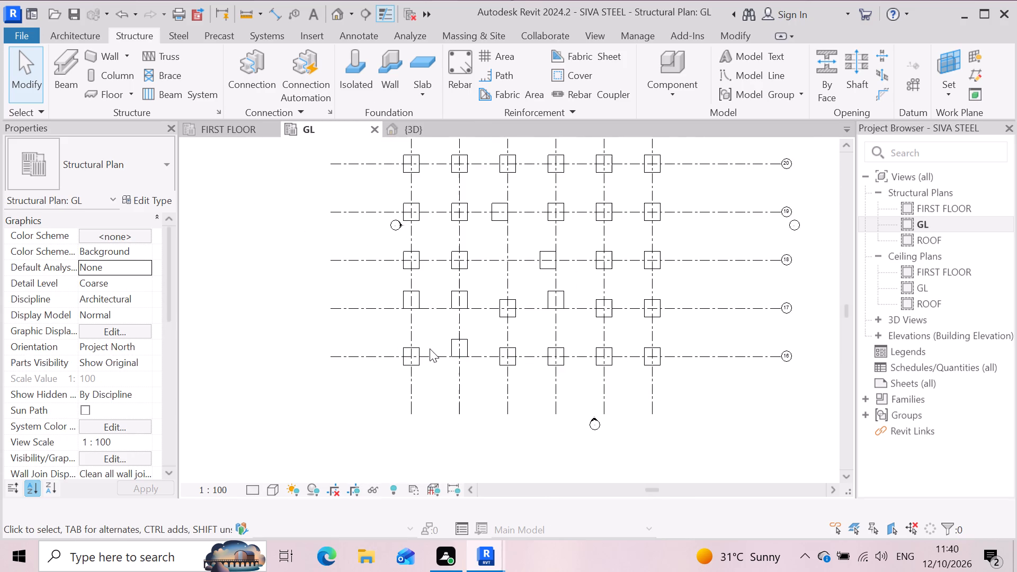
scroll(503, 352, "down", 1)
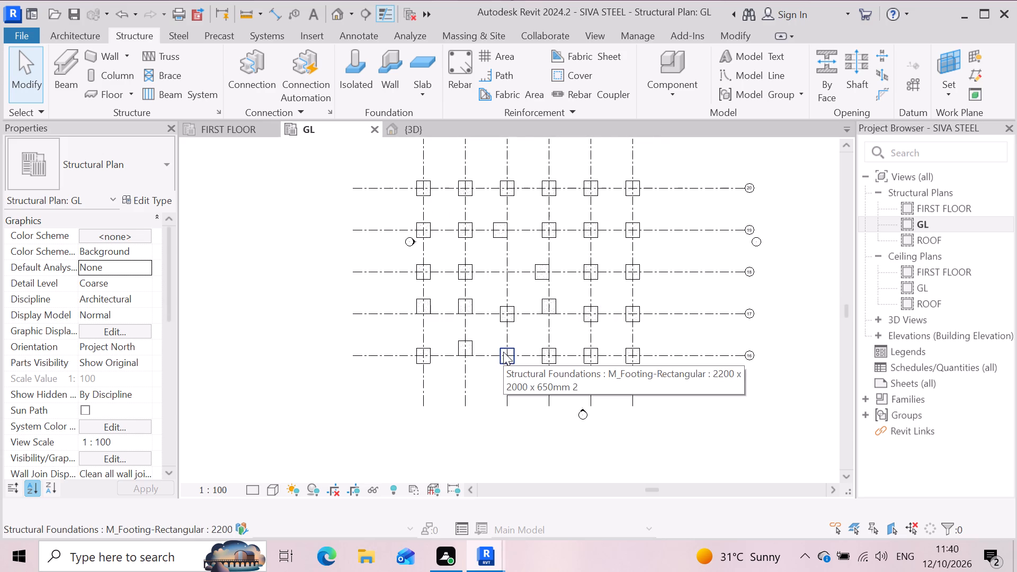
scroll(503, 333, "up", 3)
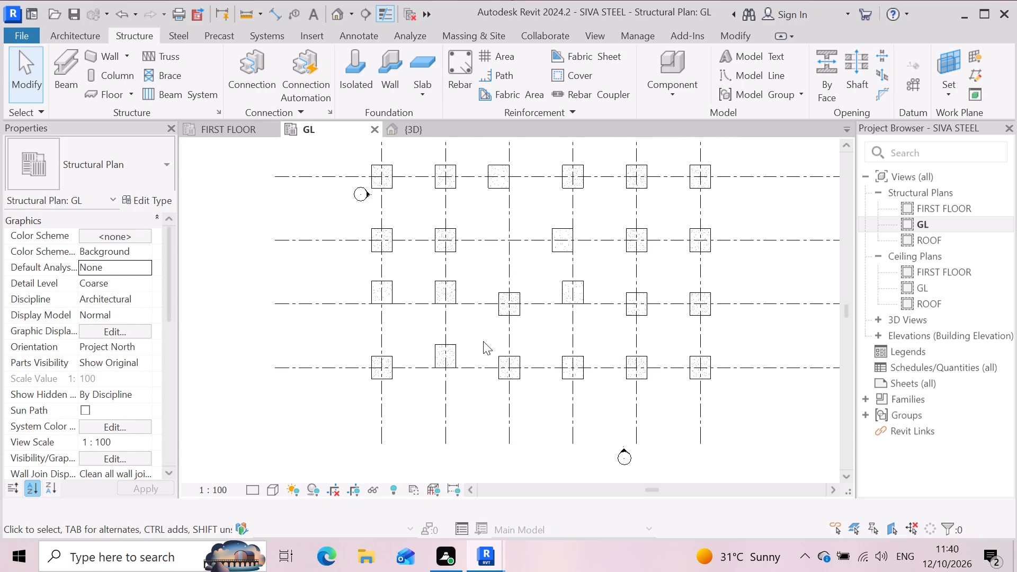
scroll(483, 341, "down", 2)
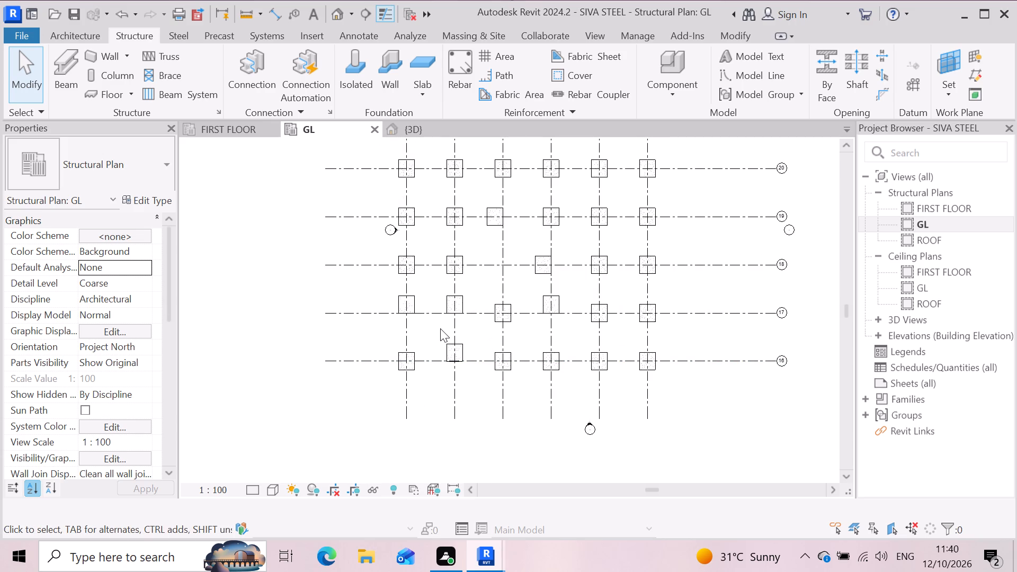
scroll(490, 332, "down", 2)
scroll(415, 239, "up", 1)
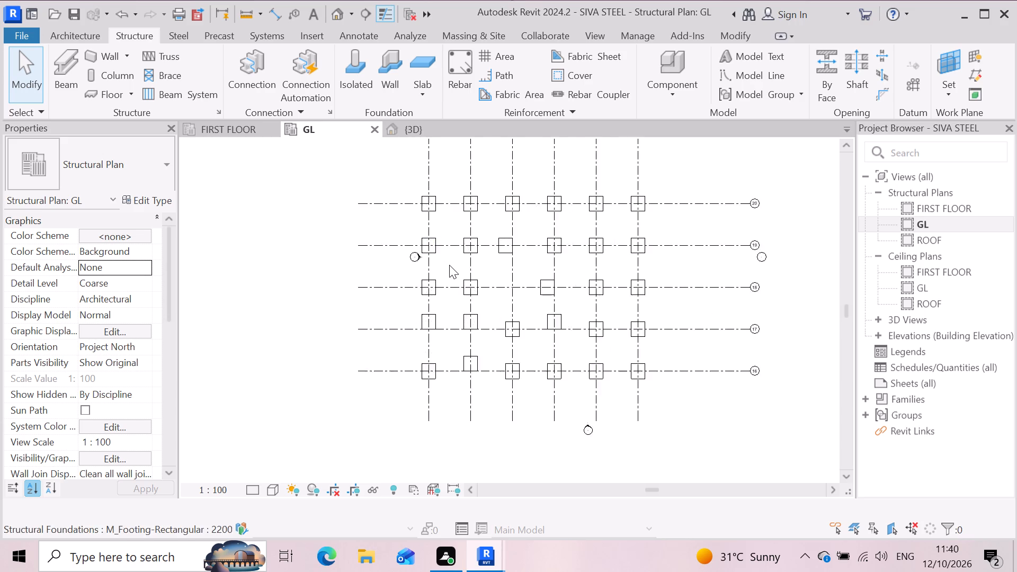
scroll(451, 266, "down", 5)
In the GL plan, delete all grids and footings together with the West and South elevation markers, leaving the North marker.
left_click_drag(329, 384, 501, 182)
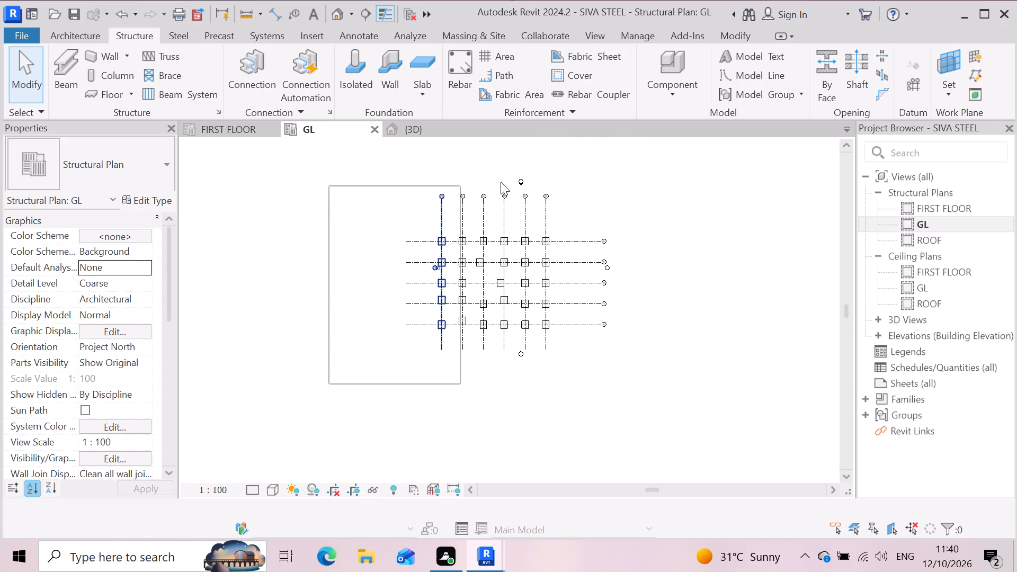
left_click_drag(501, 182, 666, 163)
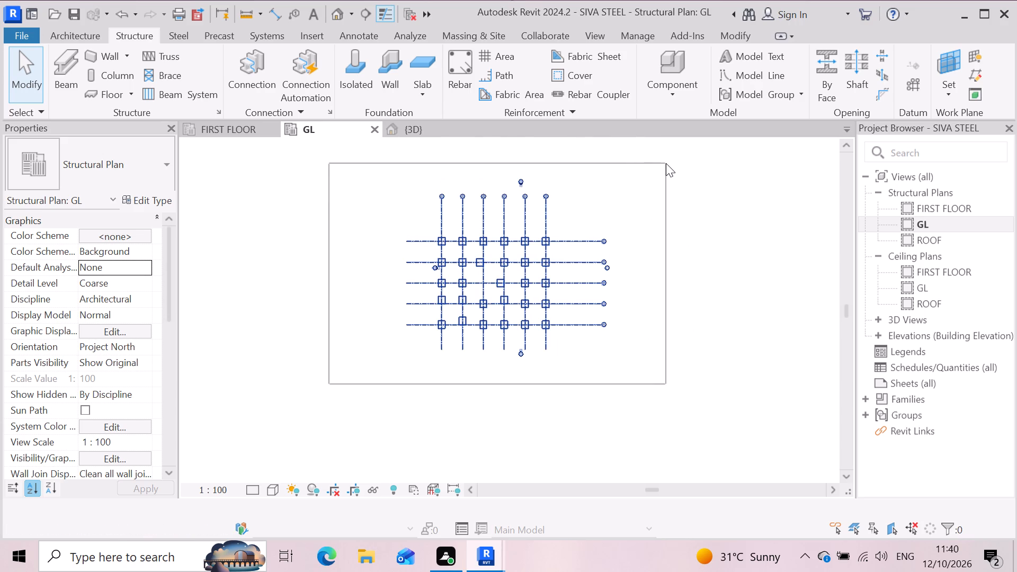
left_click_drag(666, 163, 348, 331)
key("Delete")
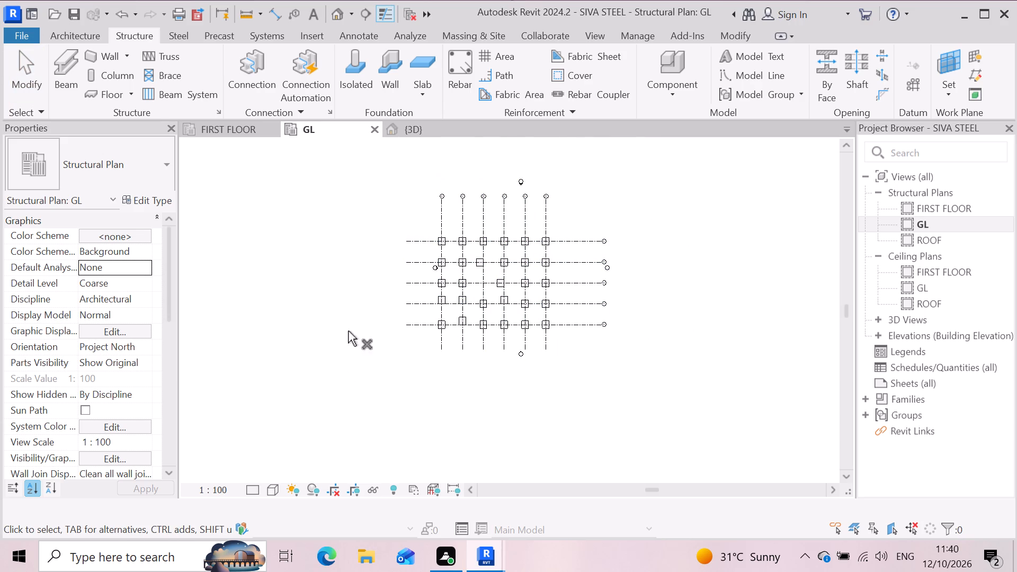
left_click_drag(348, 331, 564, 207)
key("Escape")
left_click_drag(282, 396, 687, 186)
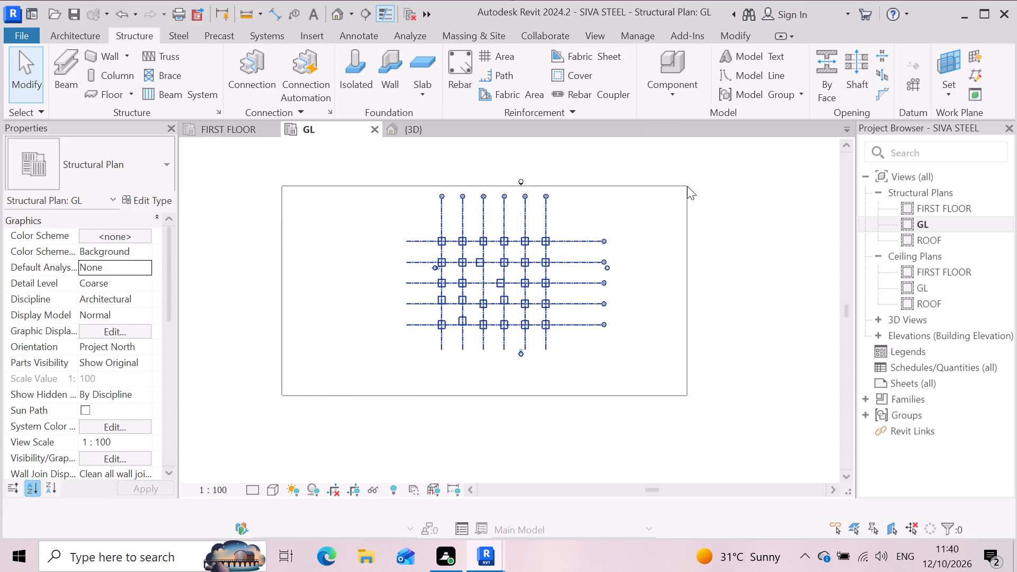
key("Delete")
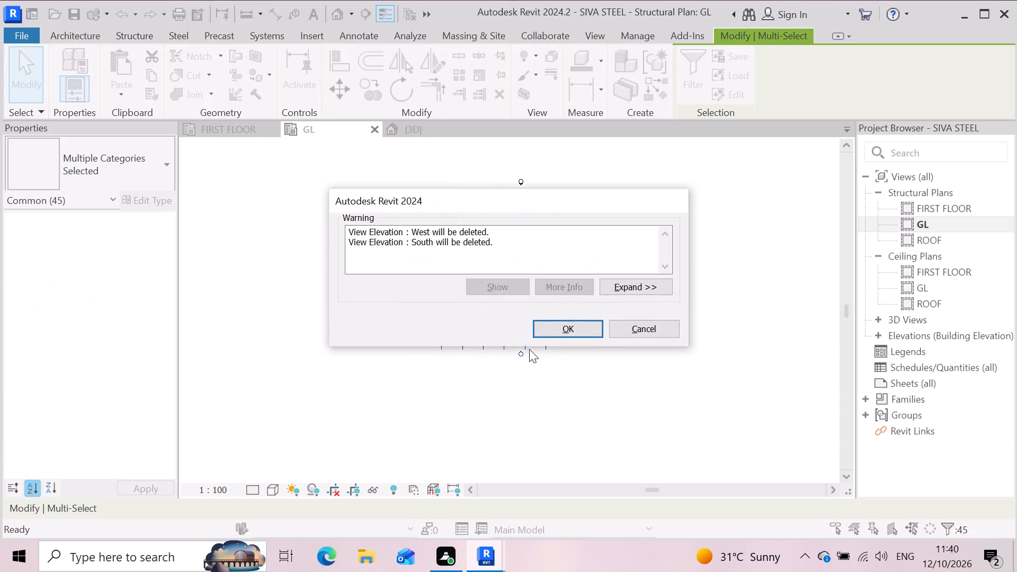
left_click(554, 327)
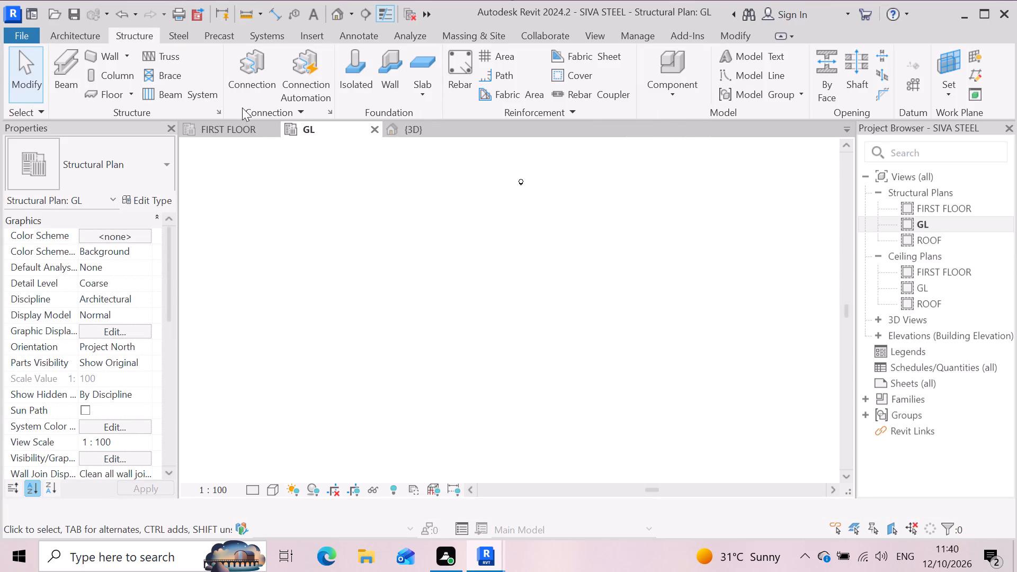
Close the GL plan and check the levels in the 3D view.
left_click(371, 126)
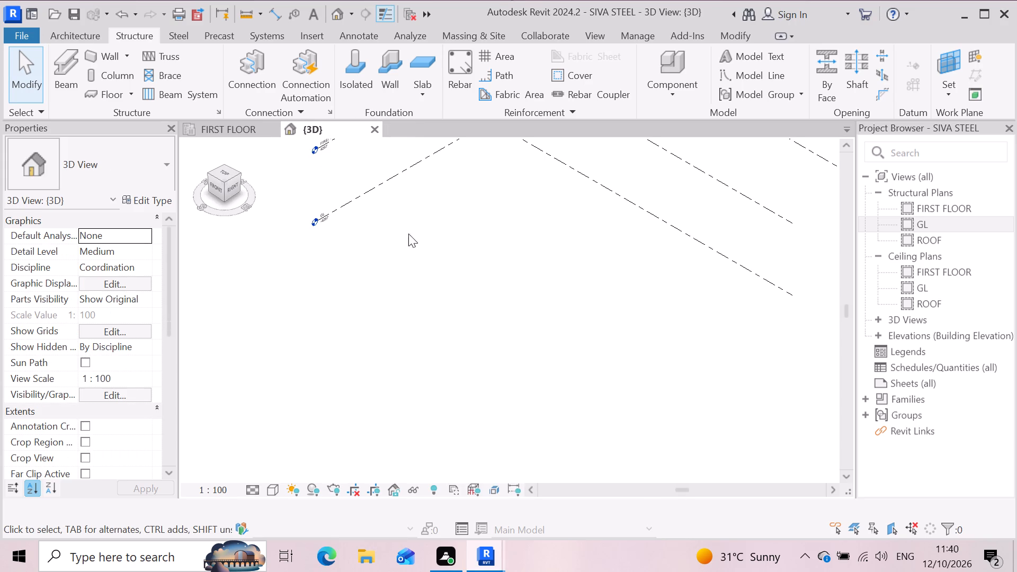
scroll(380, 306, "down", 7)
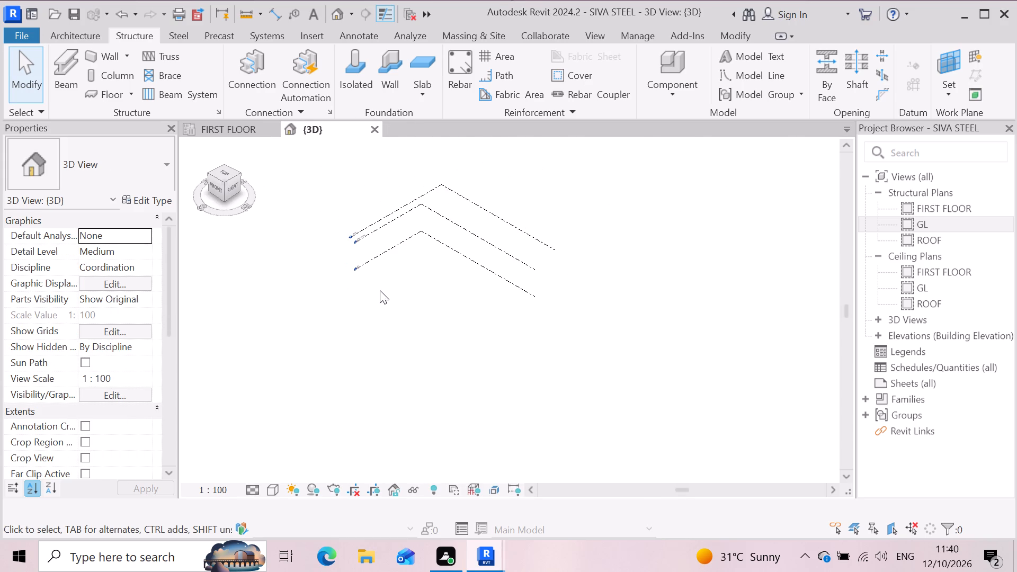
scroll(429, 188, "up", 3)
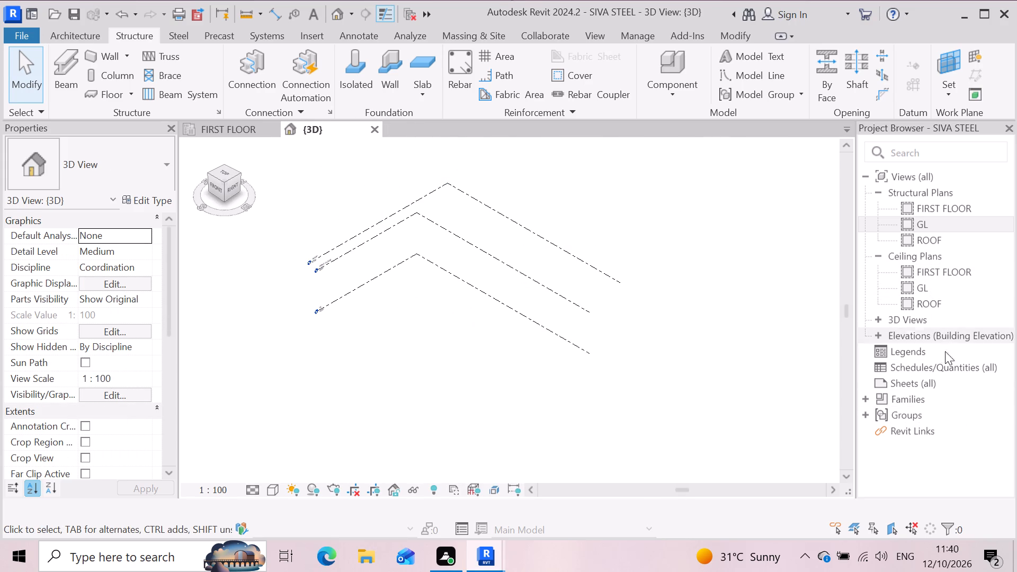
Open the North building elevation to show the ROOF, FIRST FLOOR and GL levels.
left_click(879, 334)
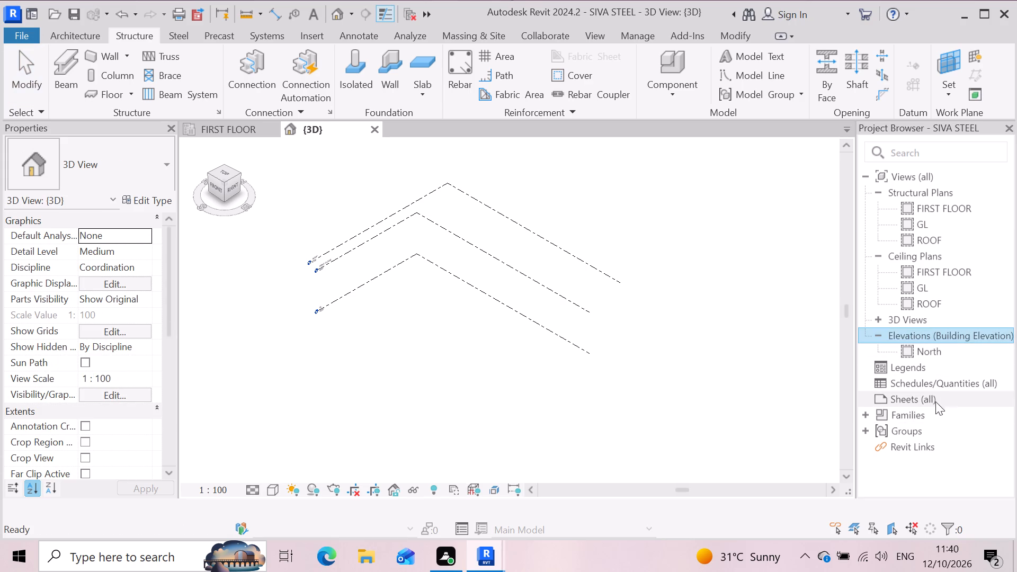
double_click(932, 351)
scroll(631, 362, "down", 2)
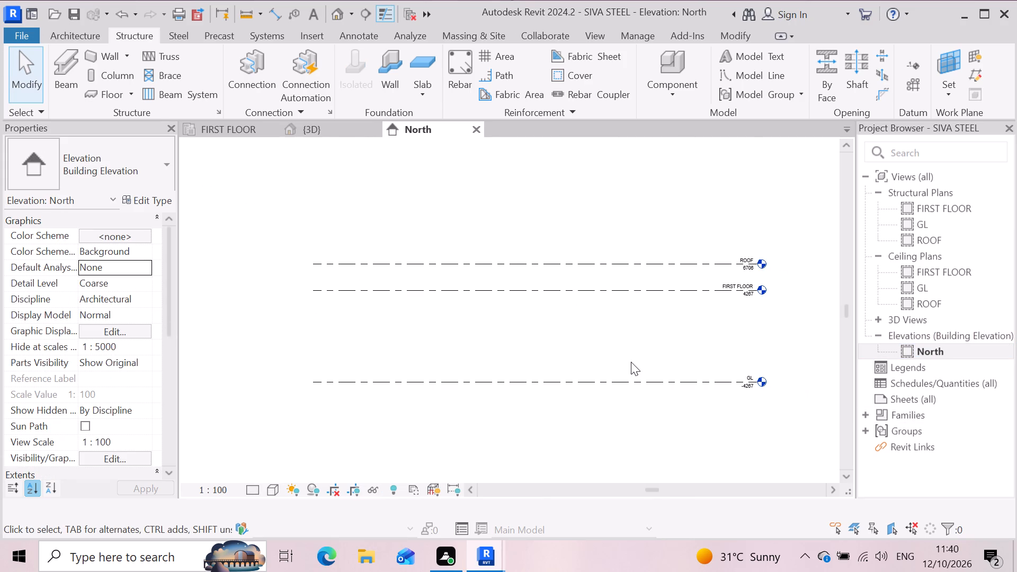
Set the GL level's elevation to 0 in the North elevation.
scroll(614, 305, "up", 3)
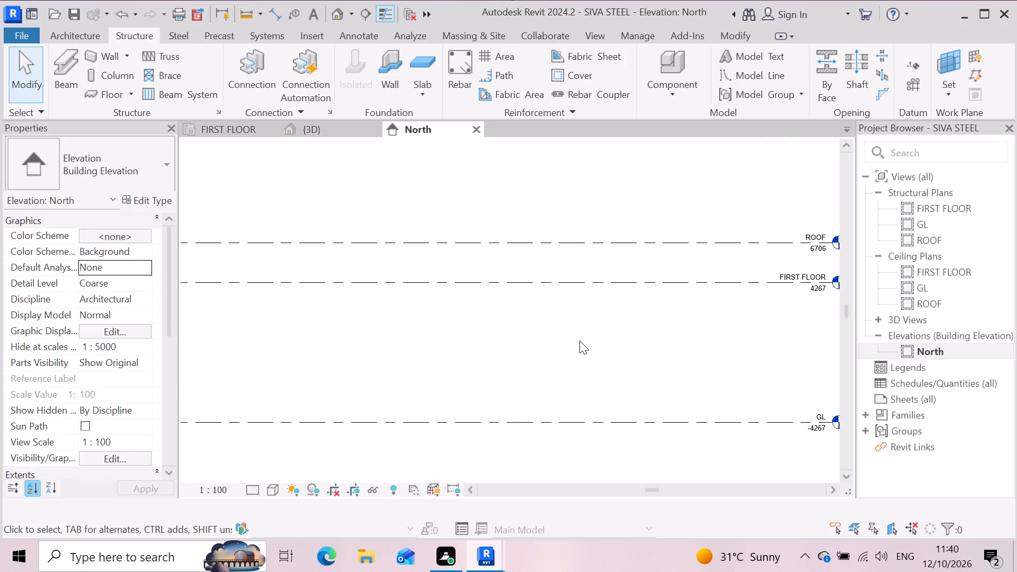
scroll(579, 341, "down", 2)
left_click_drag(596, 295, 596, 300)
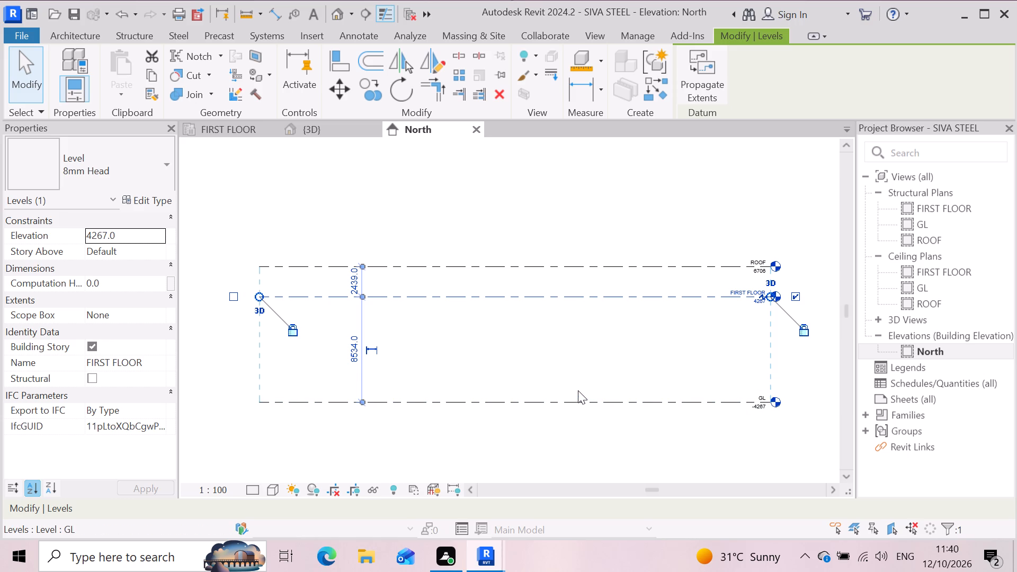
scroll(741, 431, "up", 3)
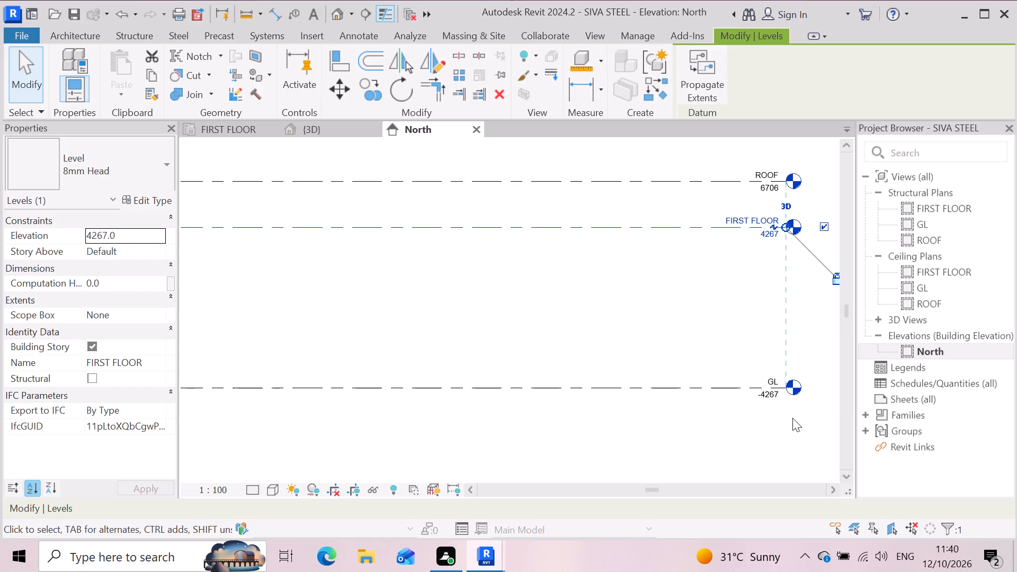
scroll(792, 418, "up", 2)
left_click(769, 388)
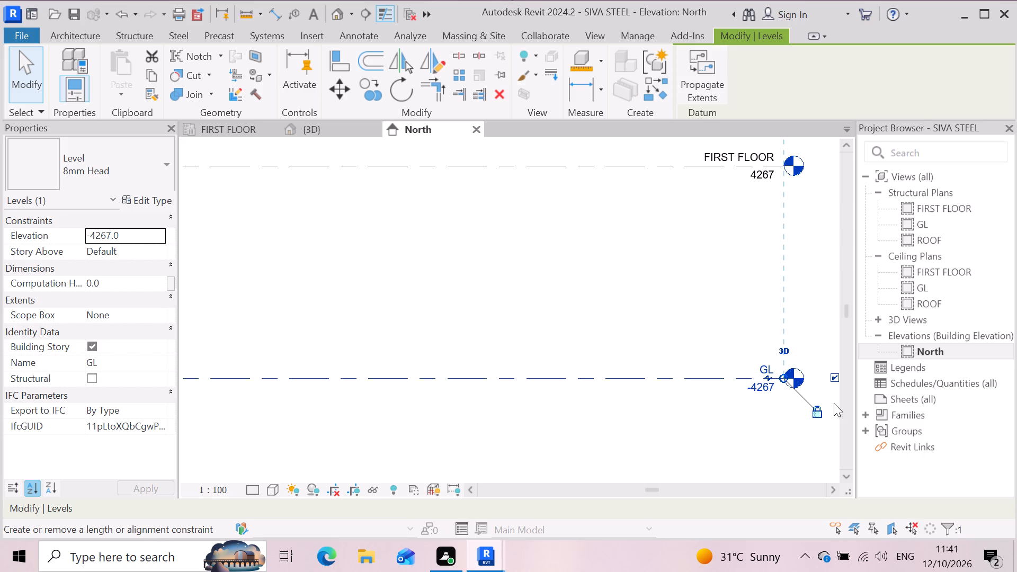
left_click(772, 393)
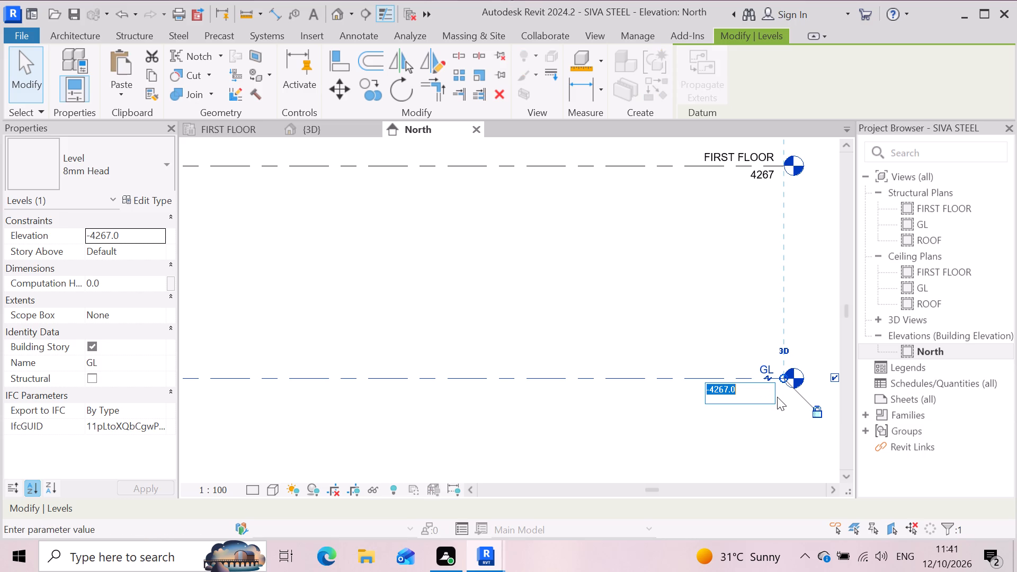
type("00")
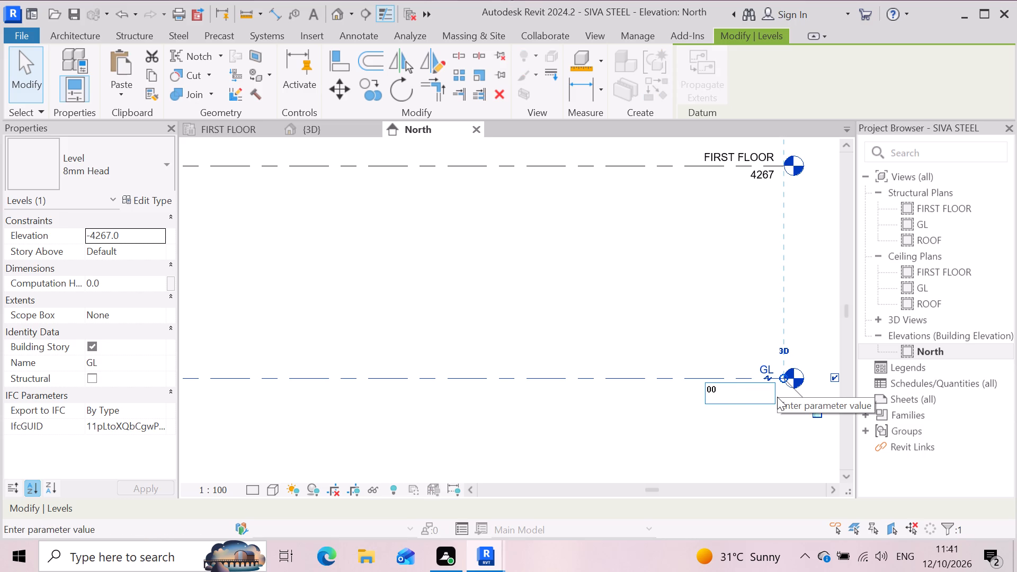
key("BackSpace")
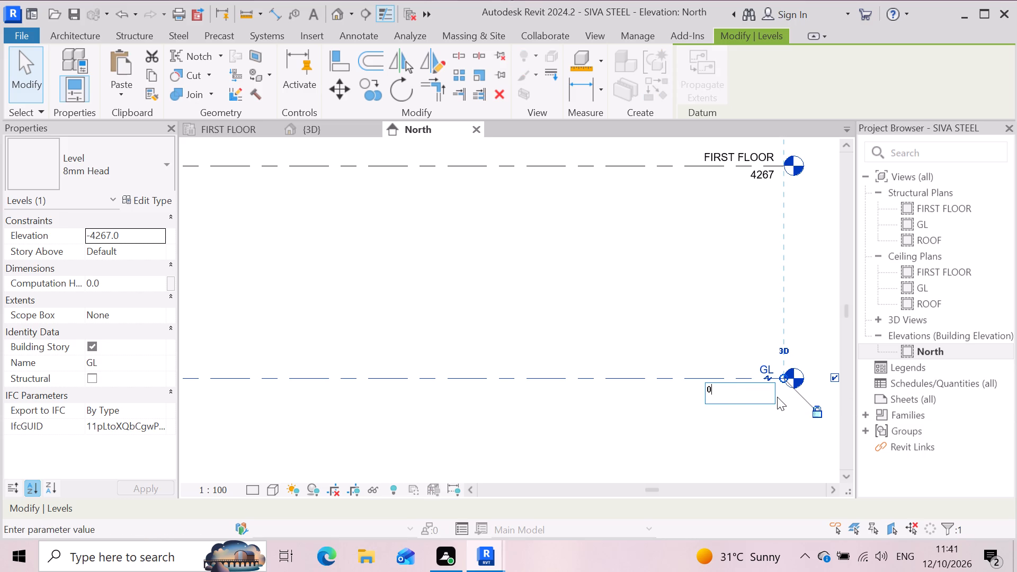
key("Return")
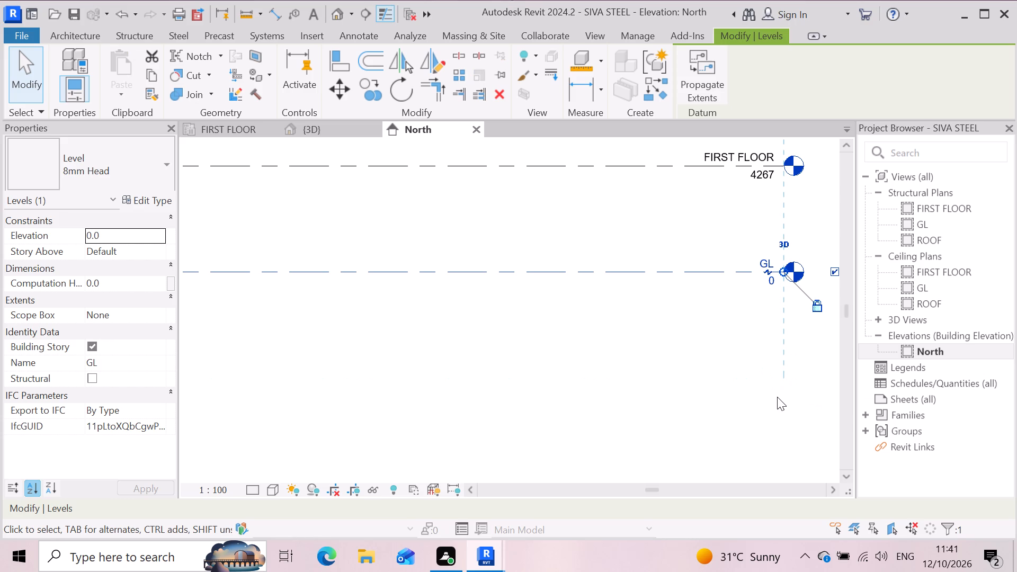
scroll(626, 408, "down", 9)
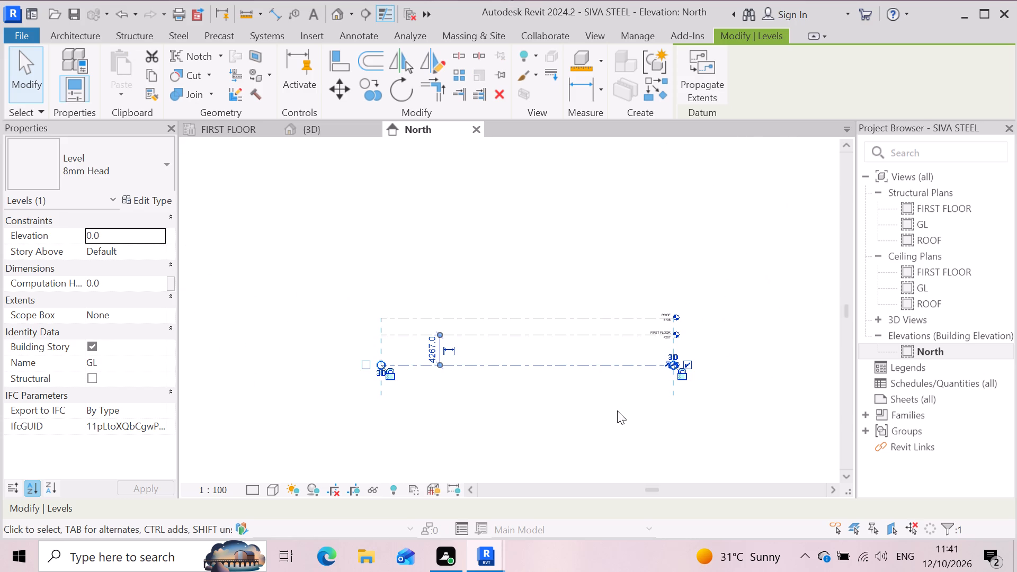
scroll(533, 396, "up", 4)
left_click(542, 436)
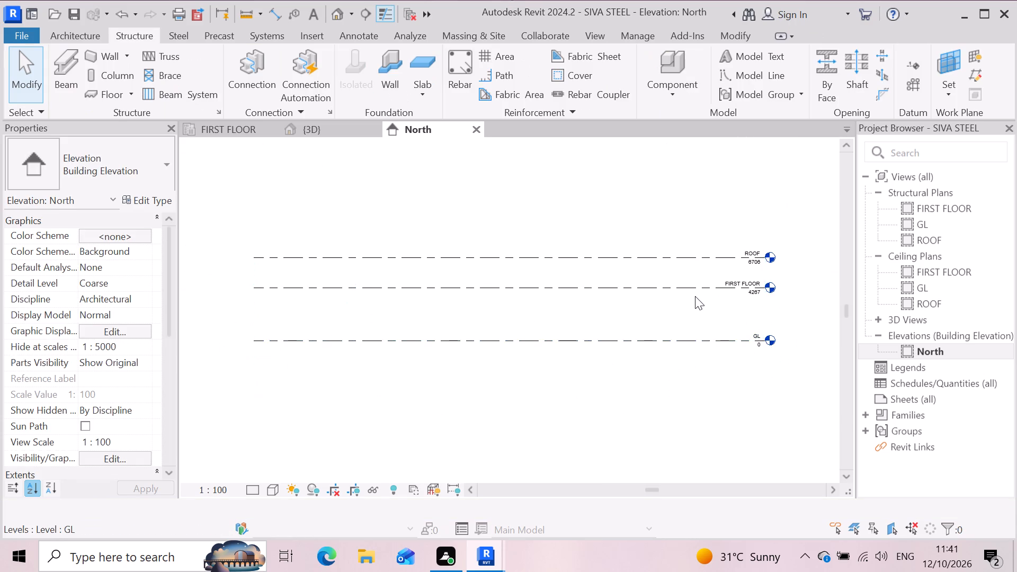
Measure the height between the FIRST FLOOR and GL levels with a trial aligned dimension, without placing it.
scroll(695, 296, "up", 3)
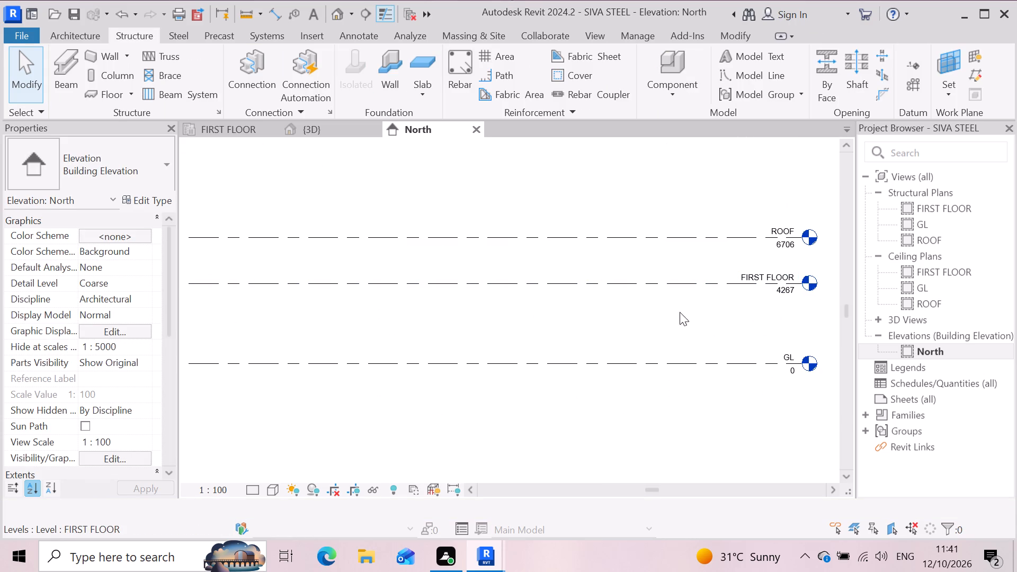
scroll(698, 344, "down", 3)
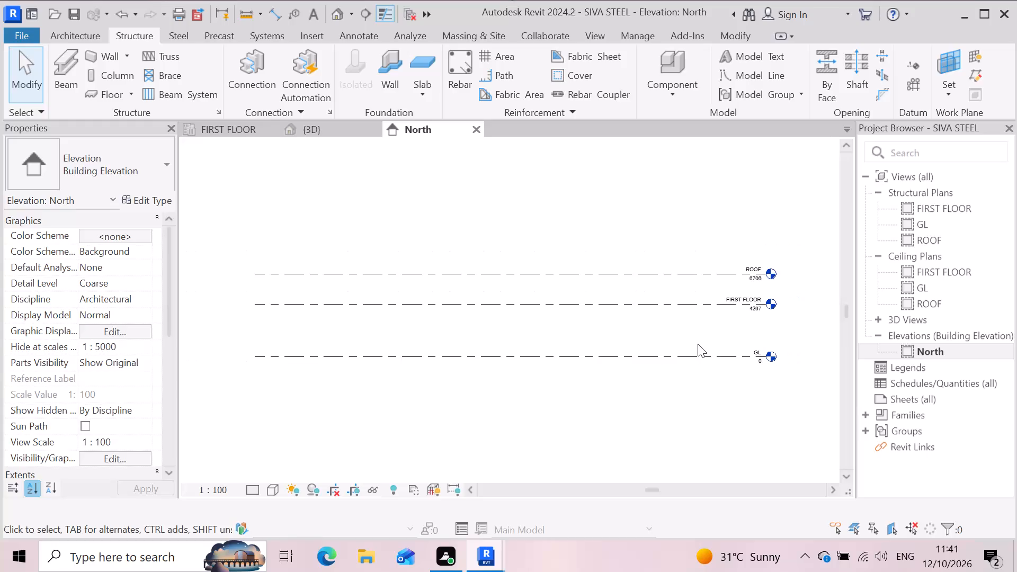
scroll(739, 351, "down", 3)
scroll(446, 387, "up", 2)
scroll(447, 339, "up", 2)
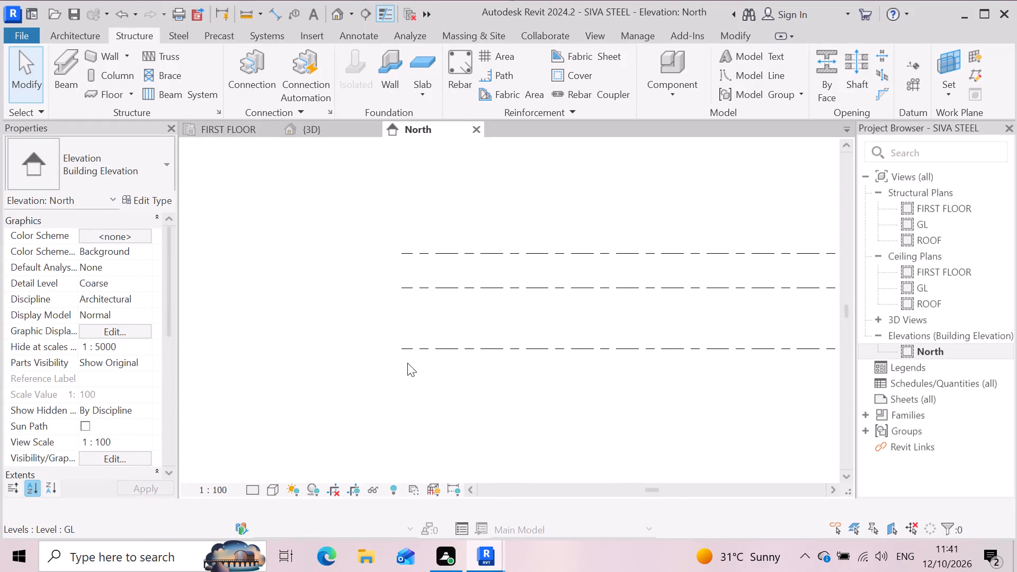
left_click(268, 8)
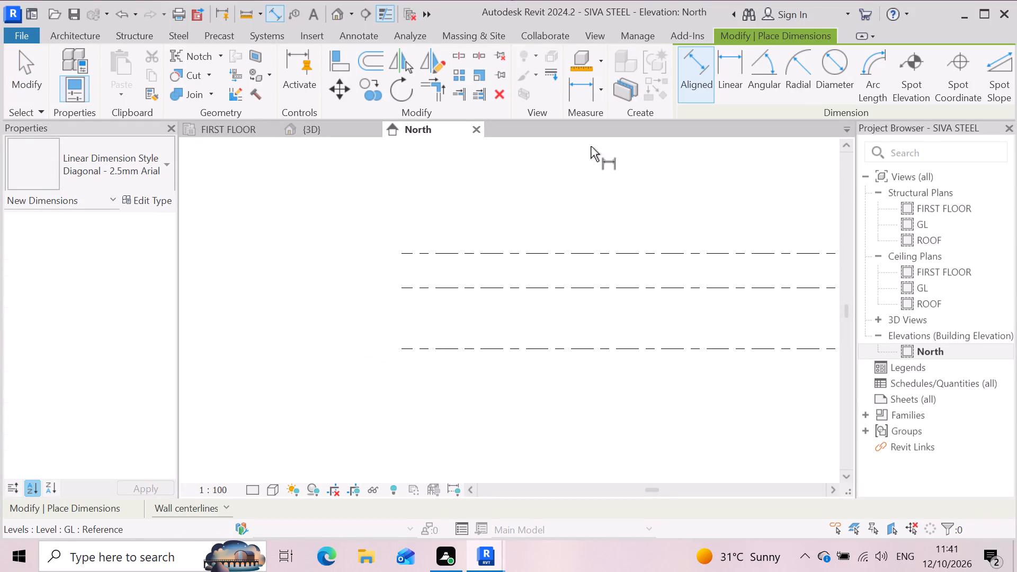
left_click(728, 67)
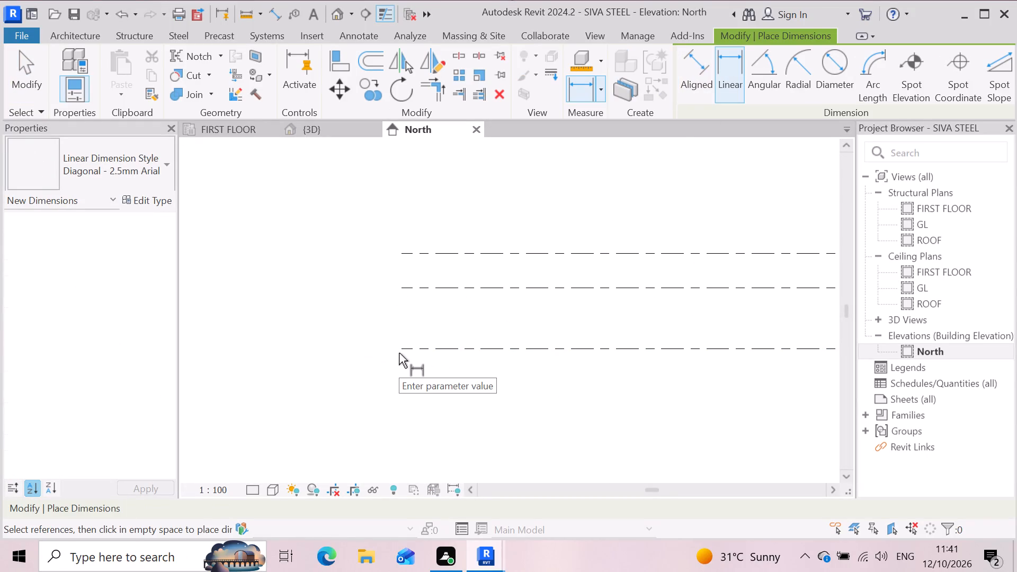
left_click(403, 288)
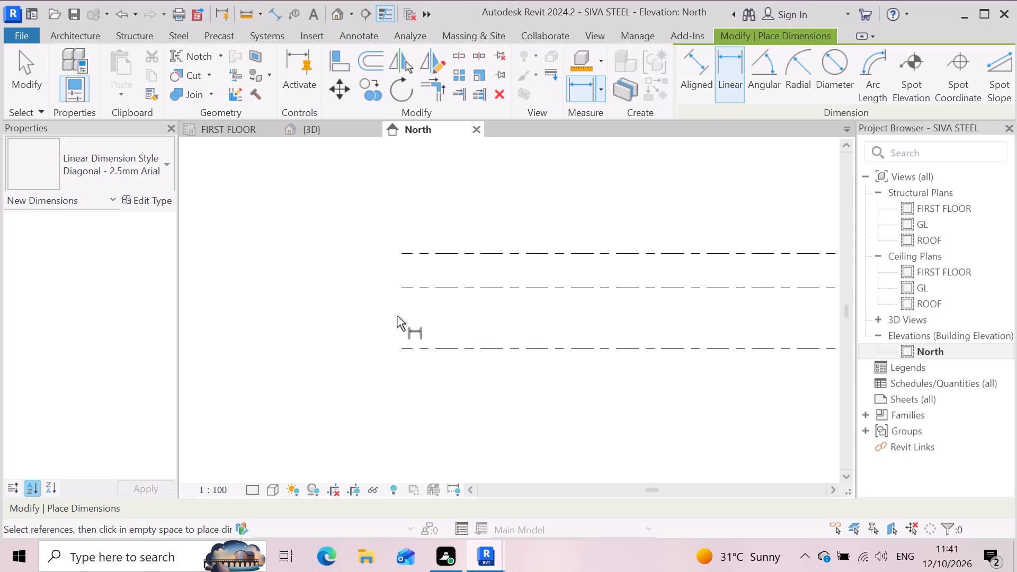
left_click(401, 287)
left_click(693, 61)
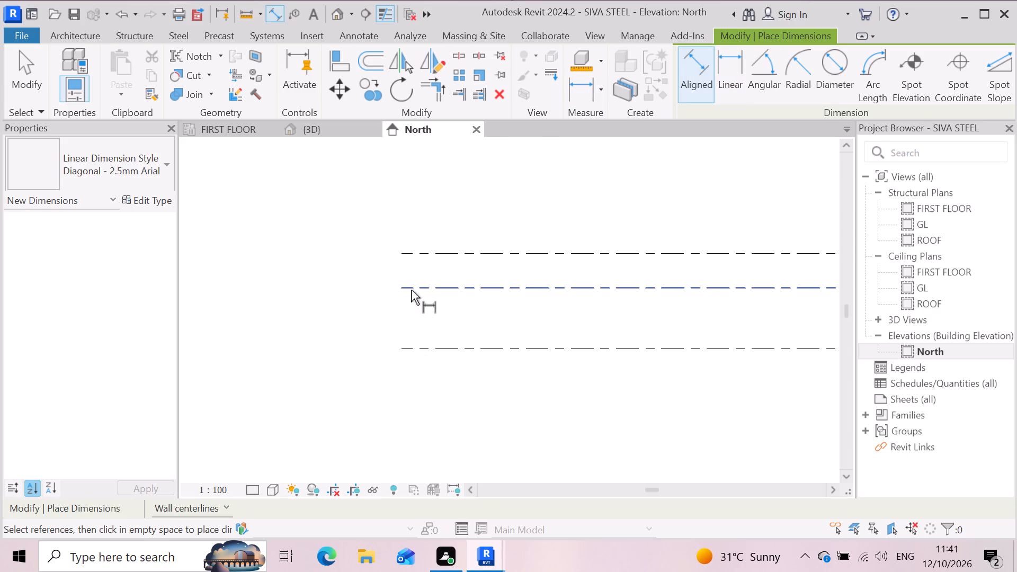
left_click(401, 288)
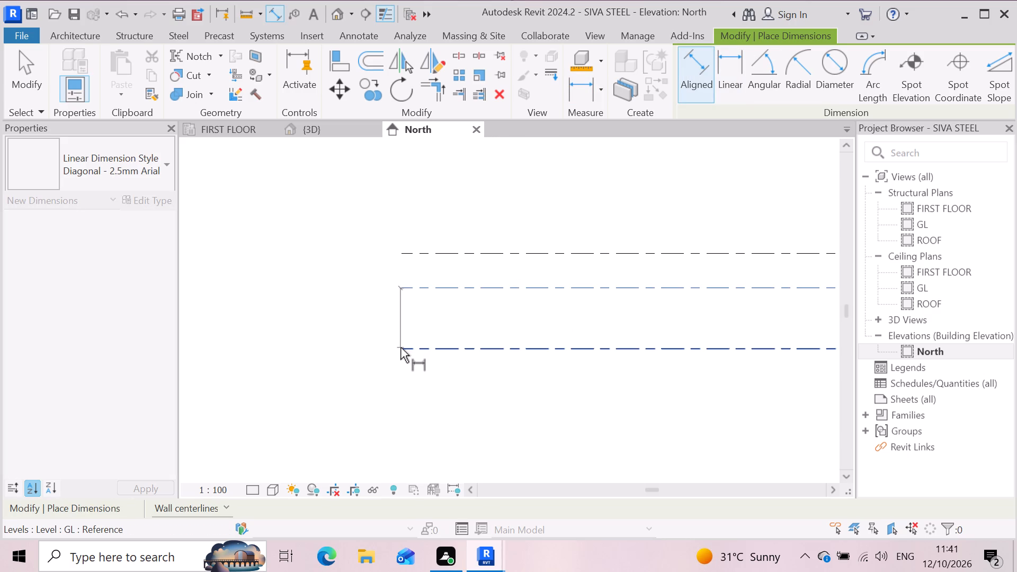
left_click(400, 347)
scroll(389, 347, "up", 4)
scroll(389, 347, "down", 3)
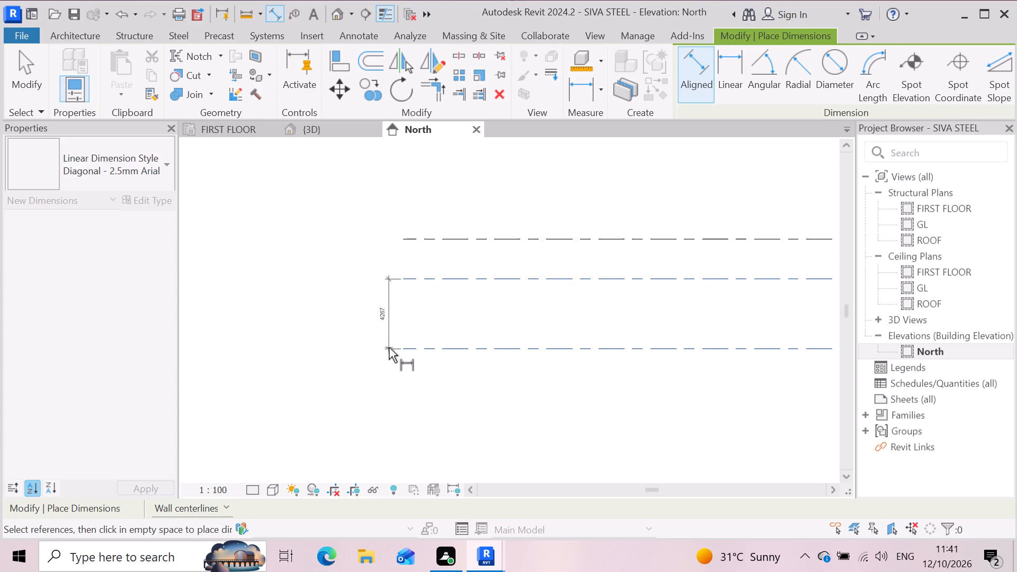
key("Escape")
Measure the height between the ROOF and FIRST FLOOR levels with a trial aligned dimension, without placing it.
scroll(327, 368, "down", 2)
scroll(312, 366, "up", 2)
scroll(274, 364, "down", 3)
scroll(504, 363, "up", 3)
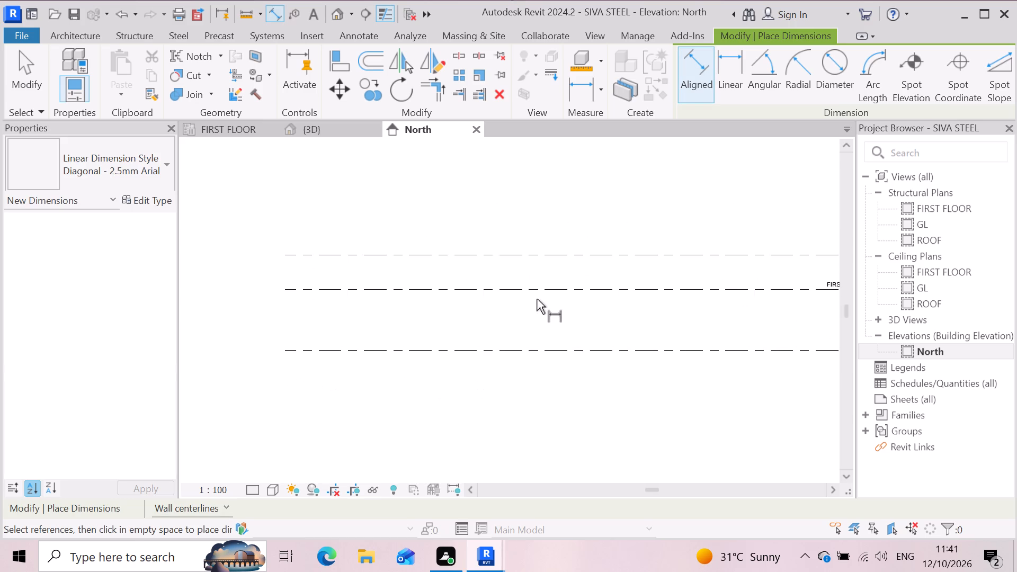
scroll(506, 312, "down", 3)
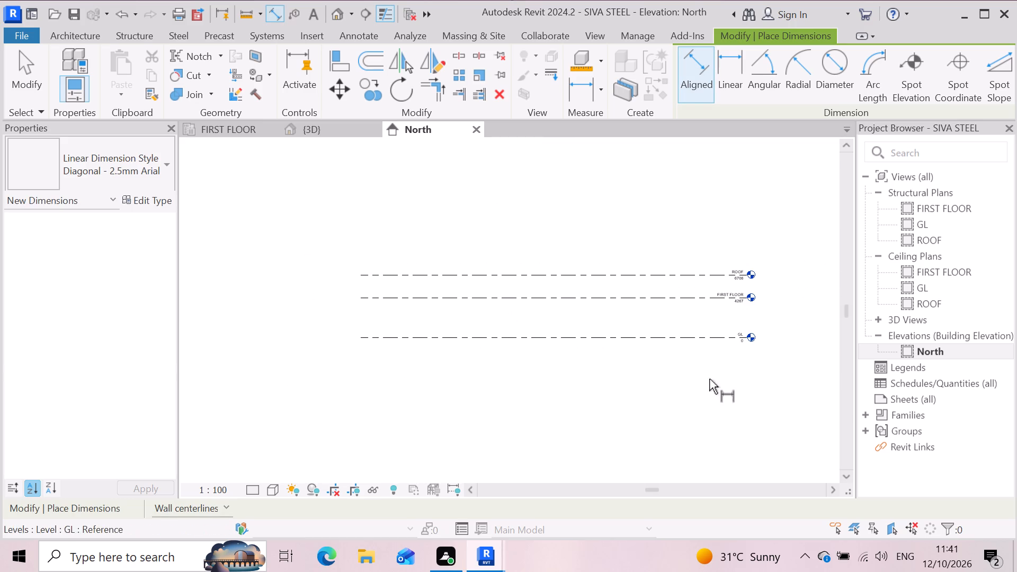
scroll(761, 282, "up", 3)
scroll(700, 318, "up", 4)
scroll(671, 337, "down", 2)
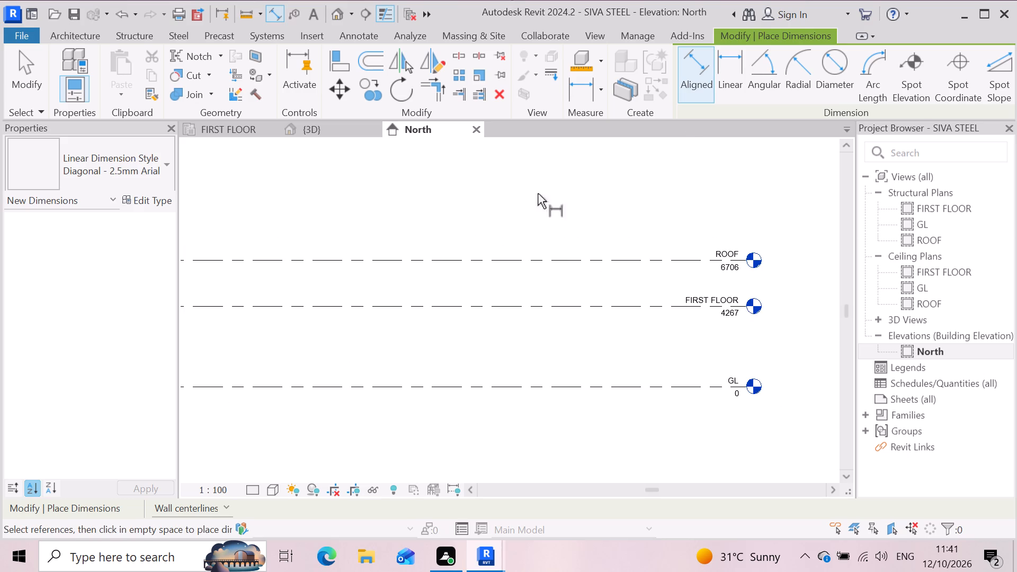
scroll(766, 269, "down", 4)
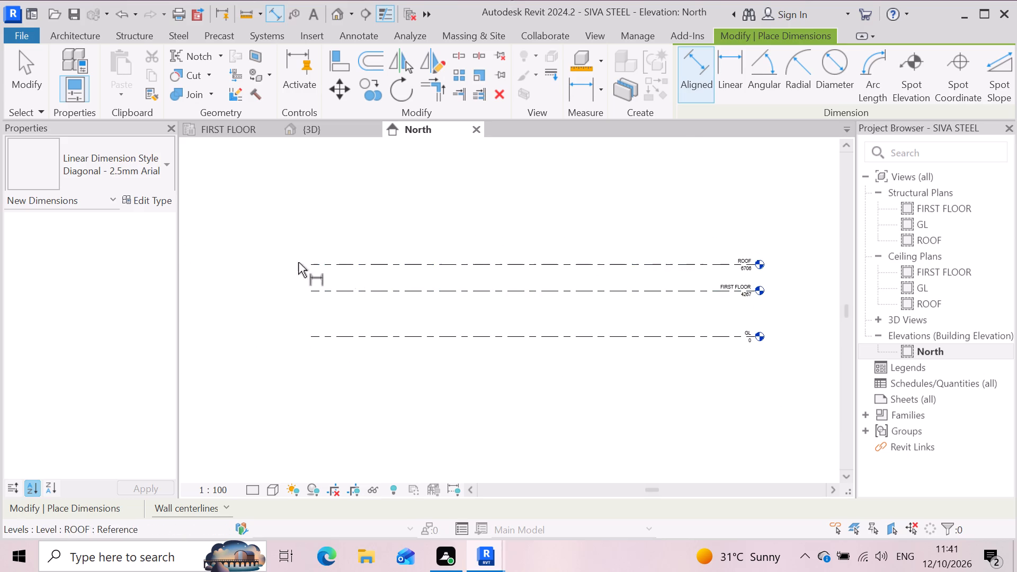
scroll(292, 271, "up", 3)
scroll(341, 258, "up", 3)
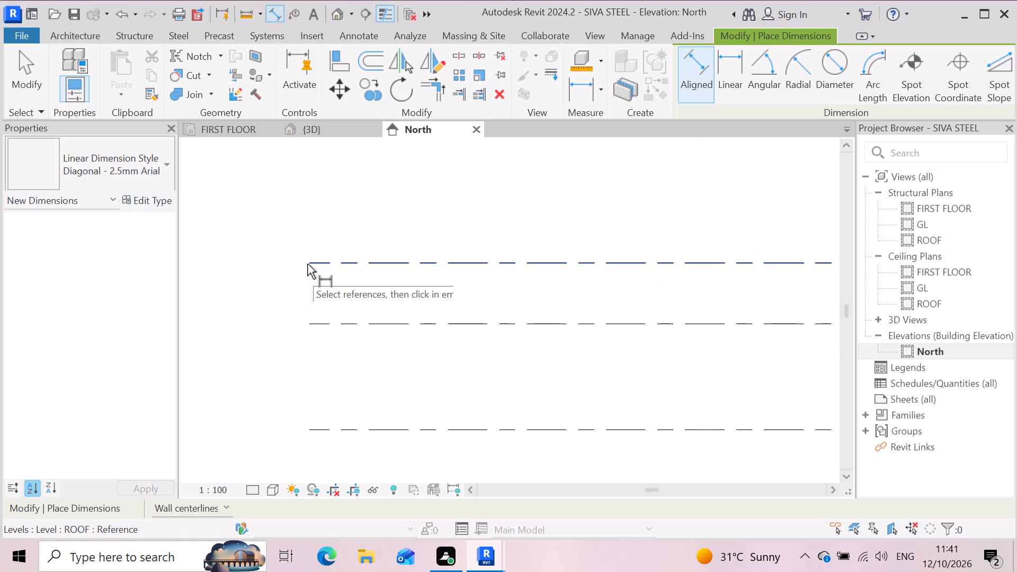
left_click(307, 260)
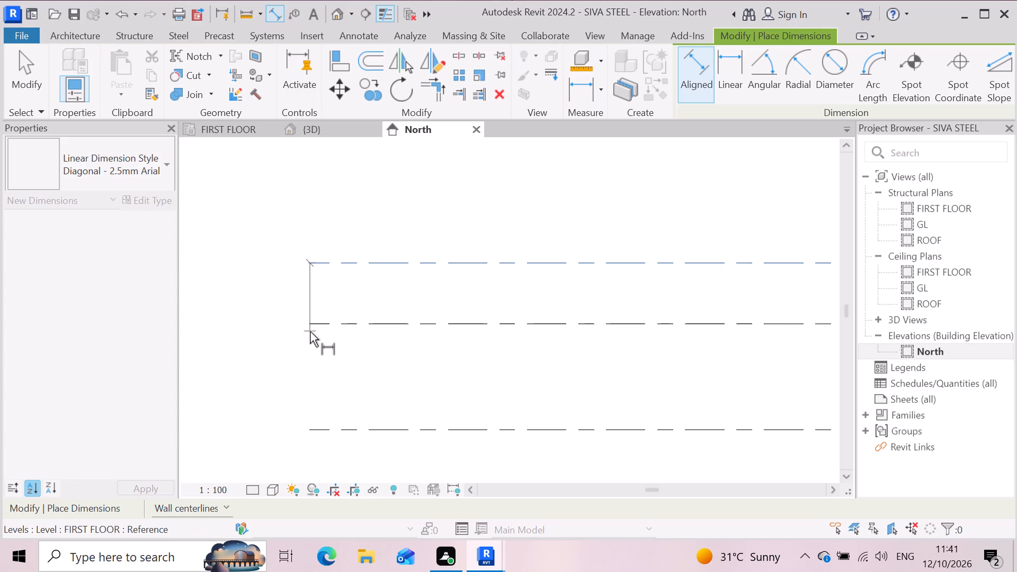
left_click(310, 325)
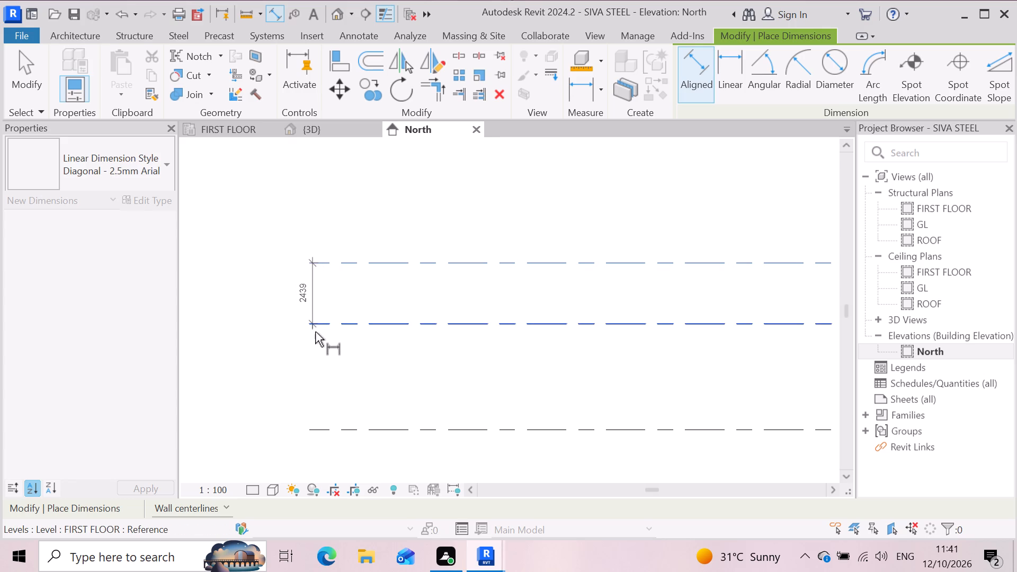
key("Escape")
Leave the dimension command and enter 6706 as the ROOF level's elevation.
scroll(299, 318, "down", 5)
scroll(791, 309, "up", 3)
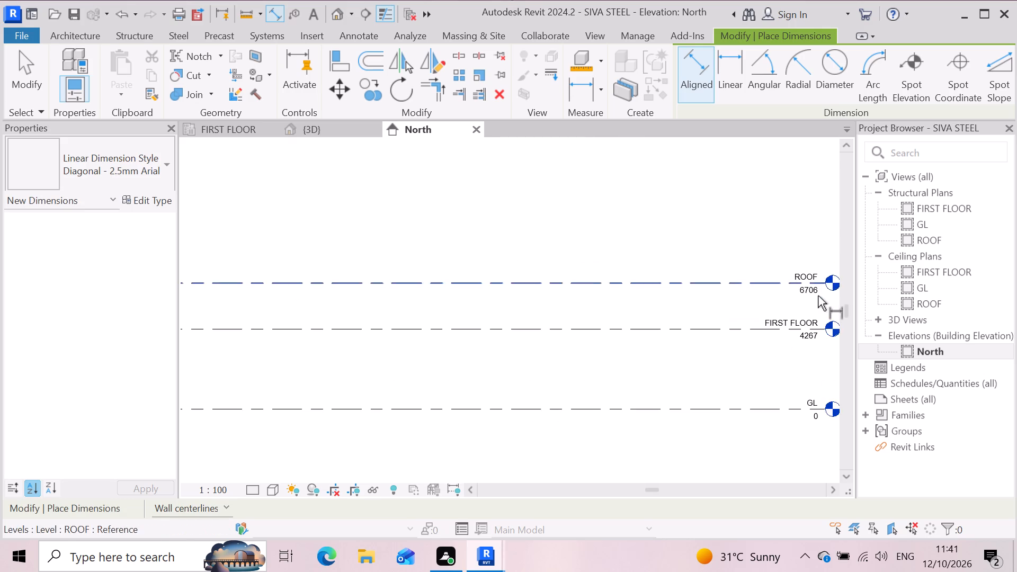
scroll(829, 293, "up", 5)
key("Escape")
scroll(669, 328, "down", 2)
scroll(750, 315, "up", 2)
left_click(773, 296)
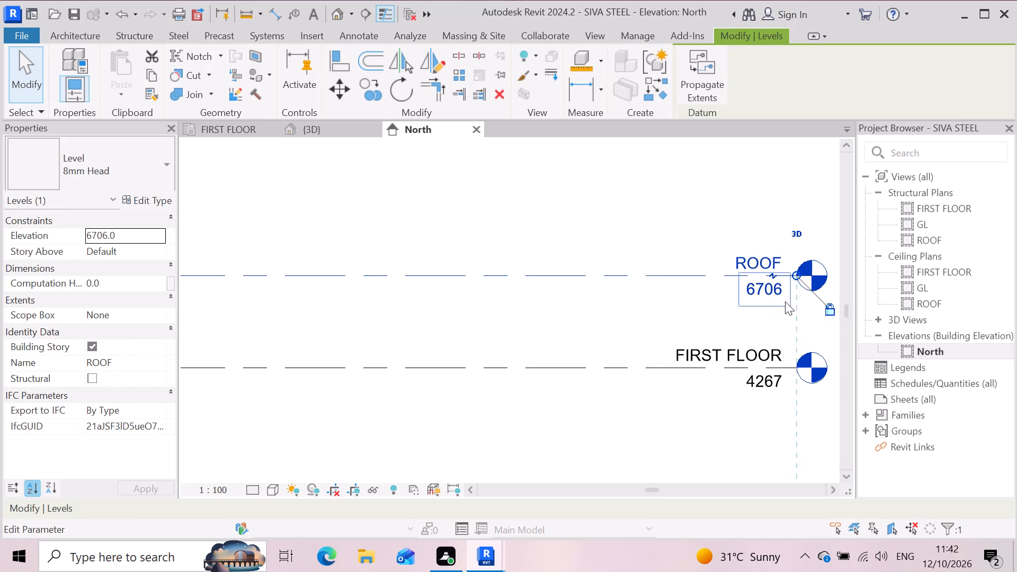
left_click(785, 300)
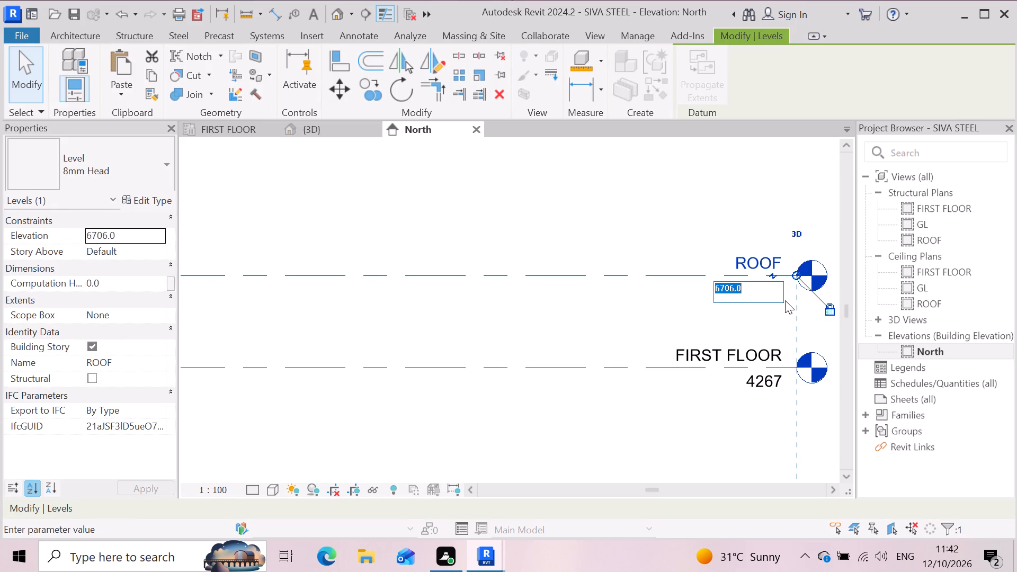
type("67")
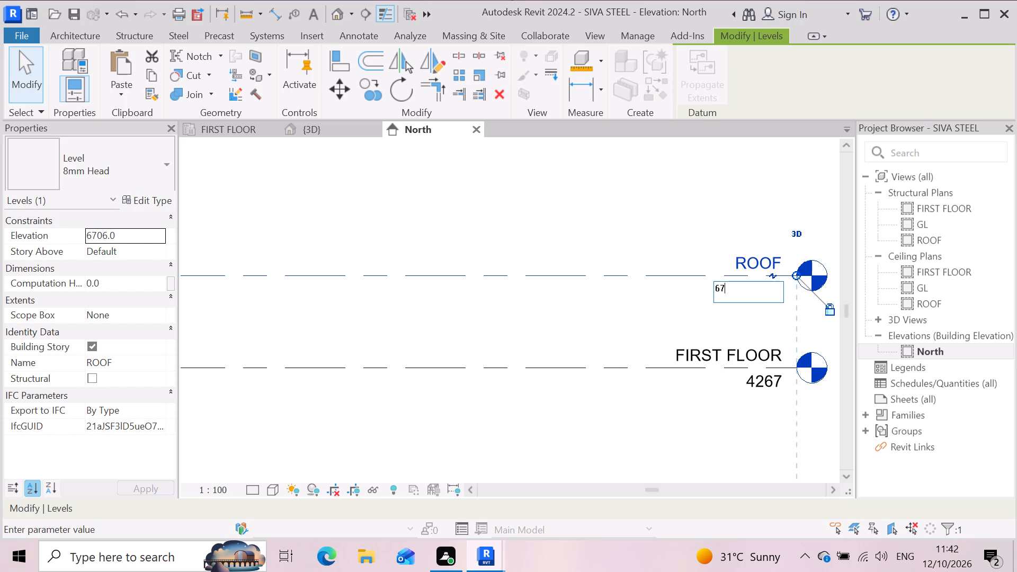
key("0")
key("6")
key("Return")
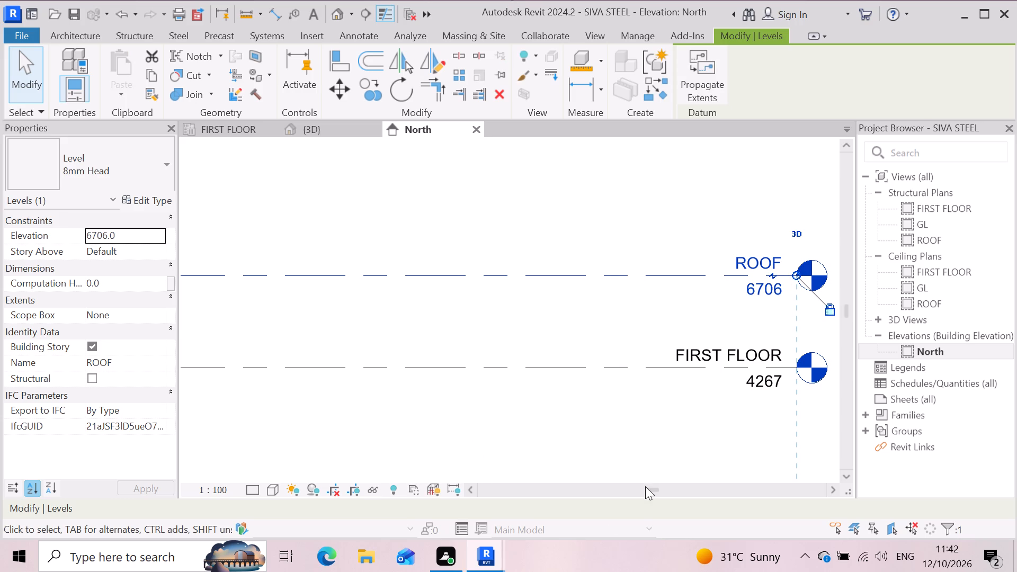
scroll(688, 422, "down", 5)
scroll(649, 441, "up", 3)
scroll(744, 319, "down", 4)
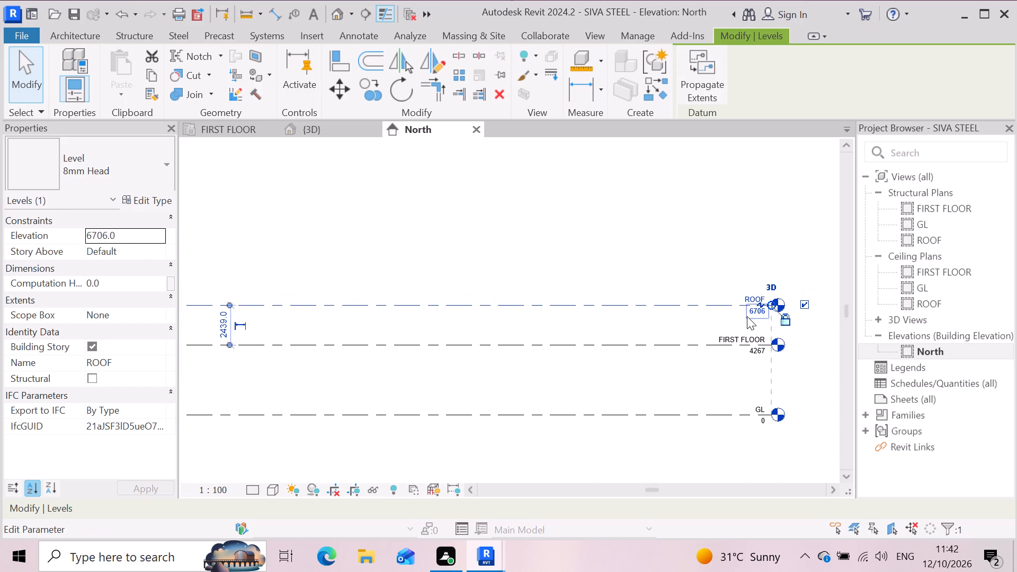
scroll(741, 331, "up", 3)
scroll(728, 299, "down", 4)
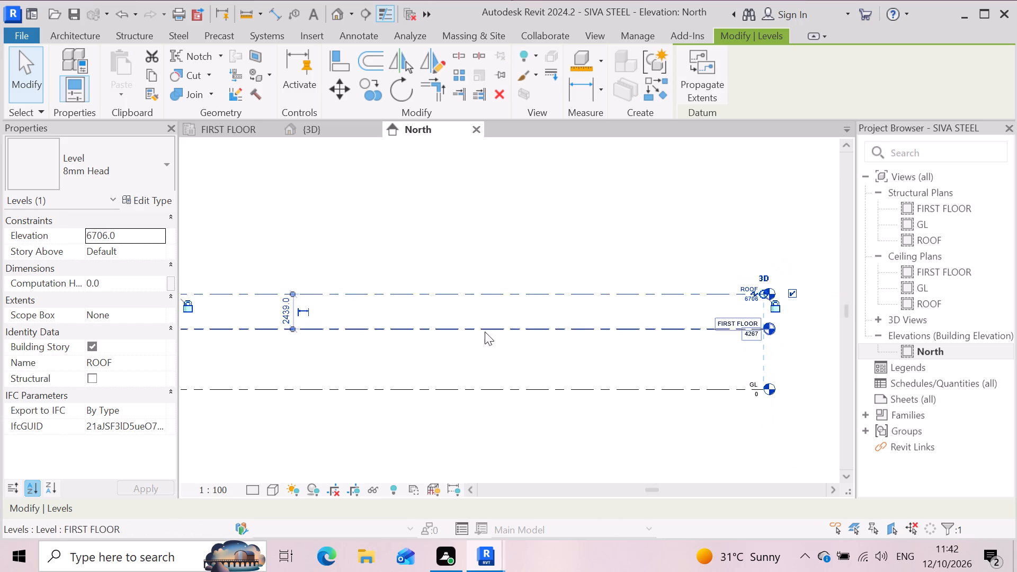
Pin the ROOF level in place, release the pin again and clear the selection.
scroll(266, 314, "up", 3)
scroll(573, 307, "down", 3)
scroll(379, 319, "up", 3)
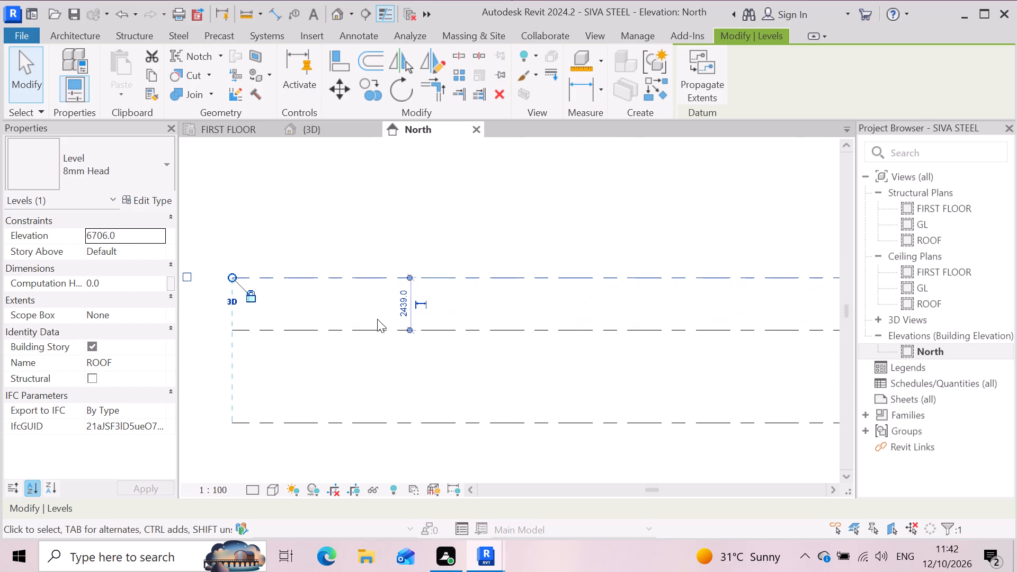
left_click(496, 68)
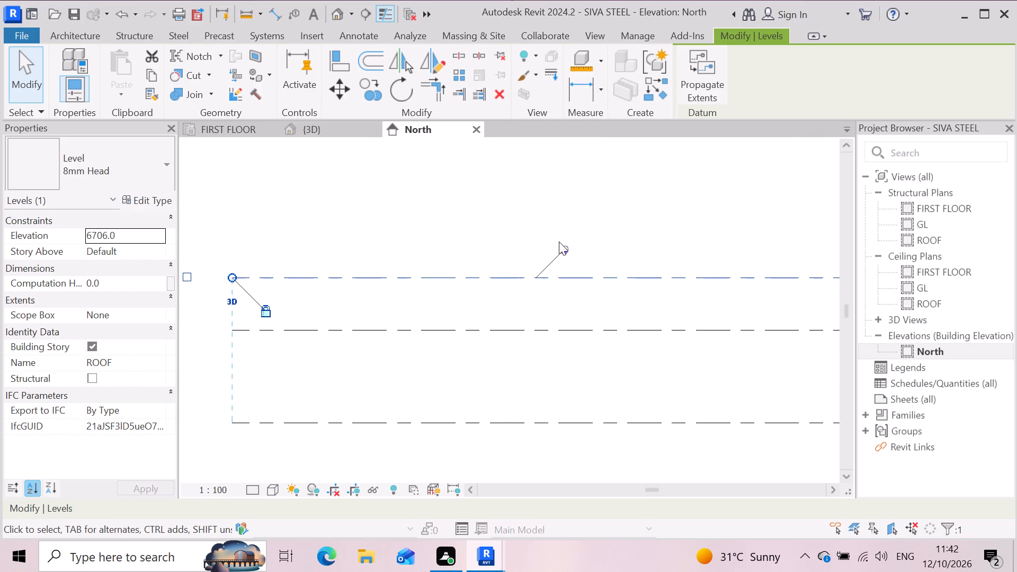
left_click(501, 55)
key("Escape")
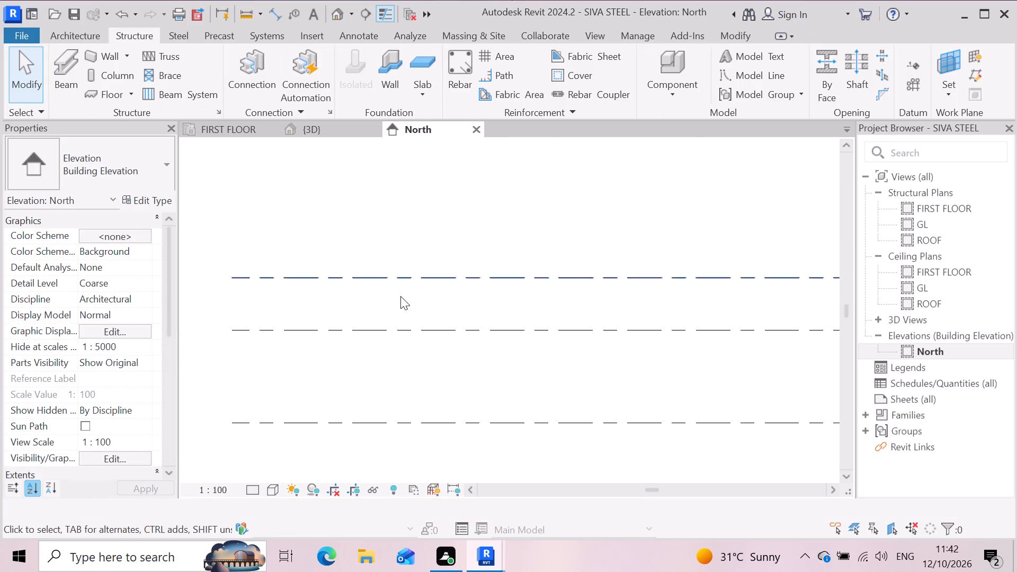
Delete the ROOF level together with its ceiling and structural plan views.
scroll(380, 316, "down", 4)
scroll(804, 319, "up", 2)
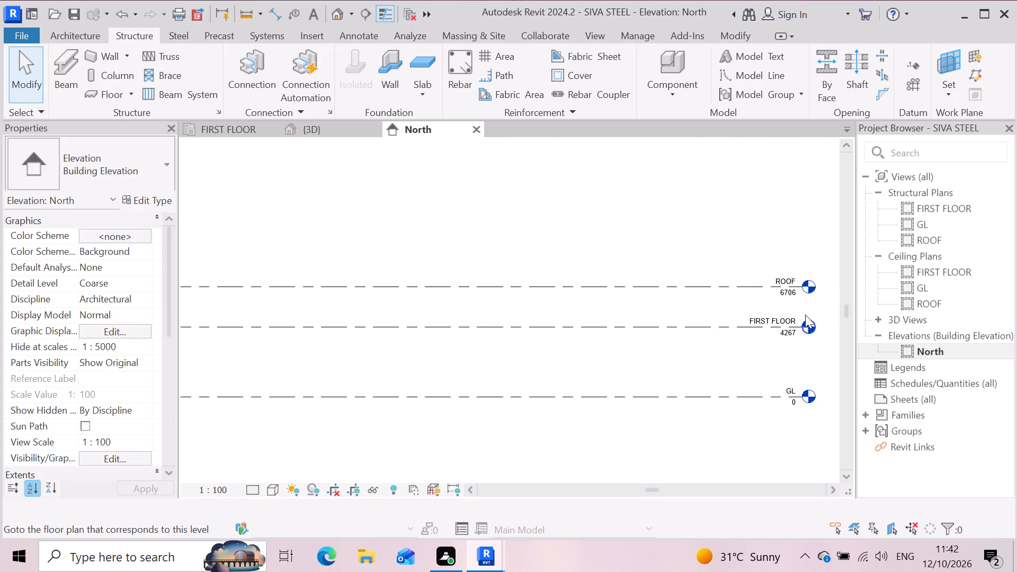
scroll(805, 315, "up", 3)
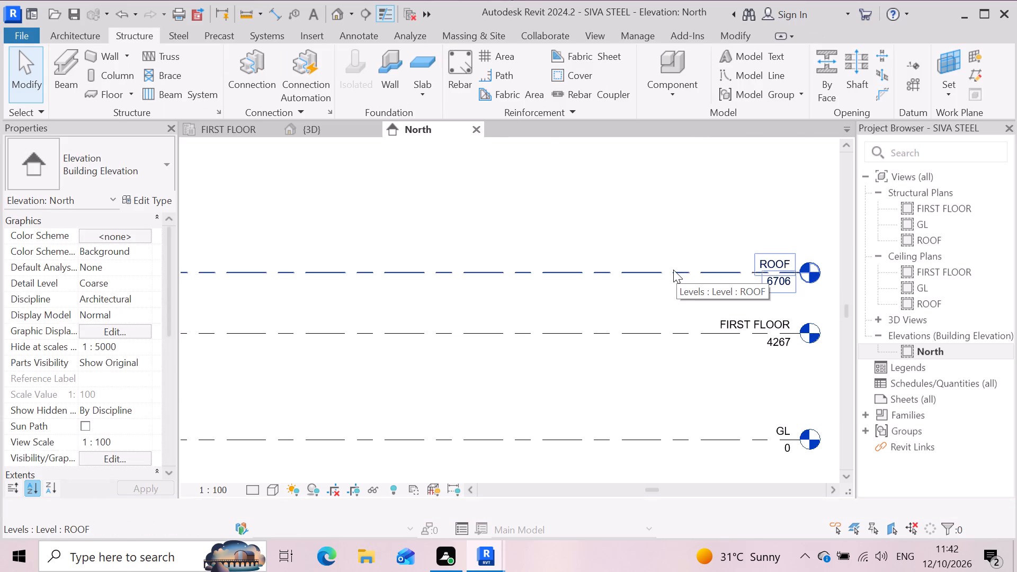
left_click(667, 268)
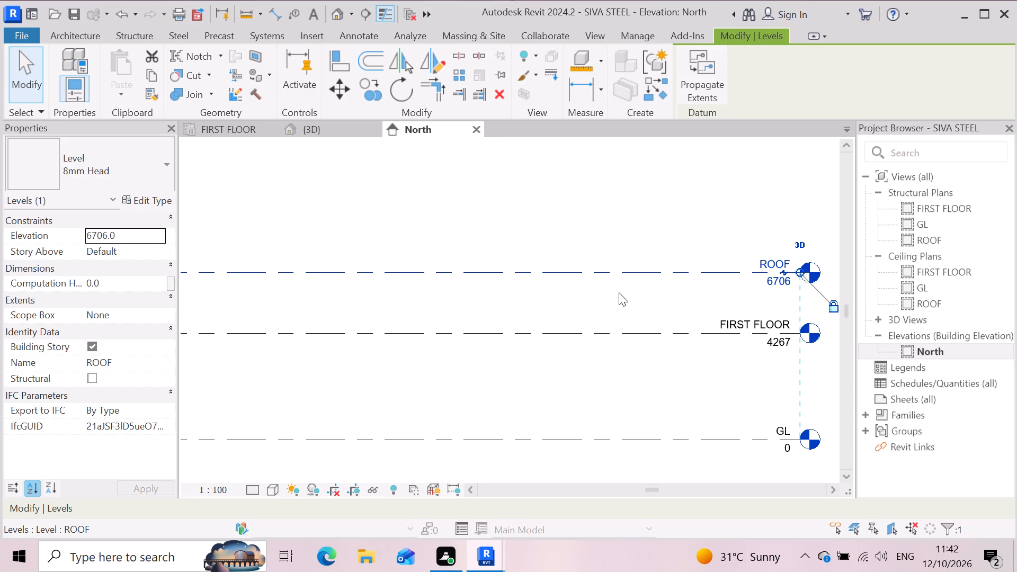
key("Delete")
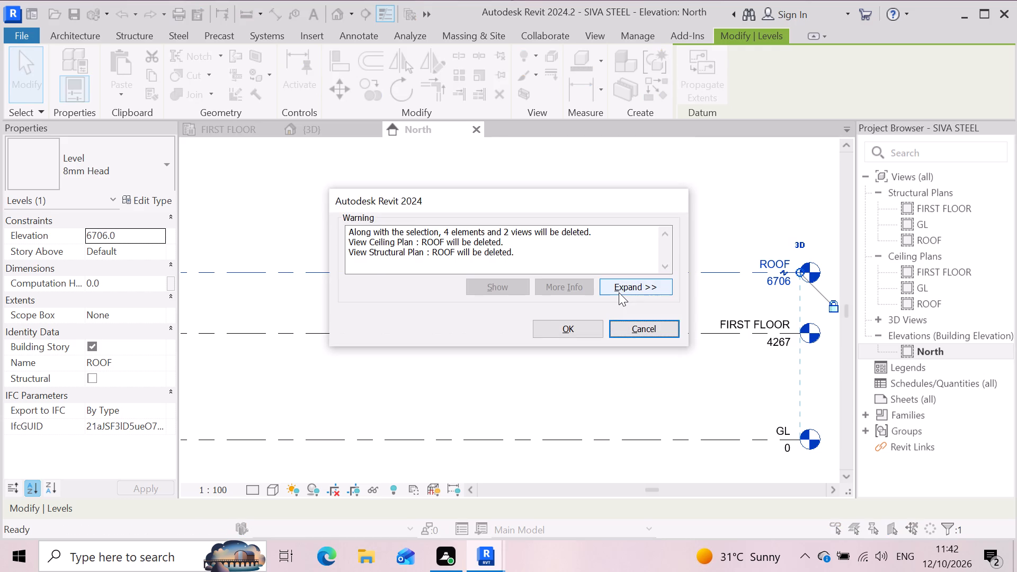
left_click(575, 327)
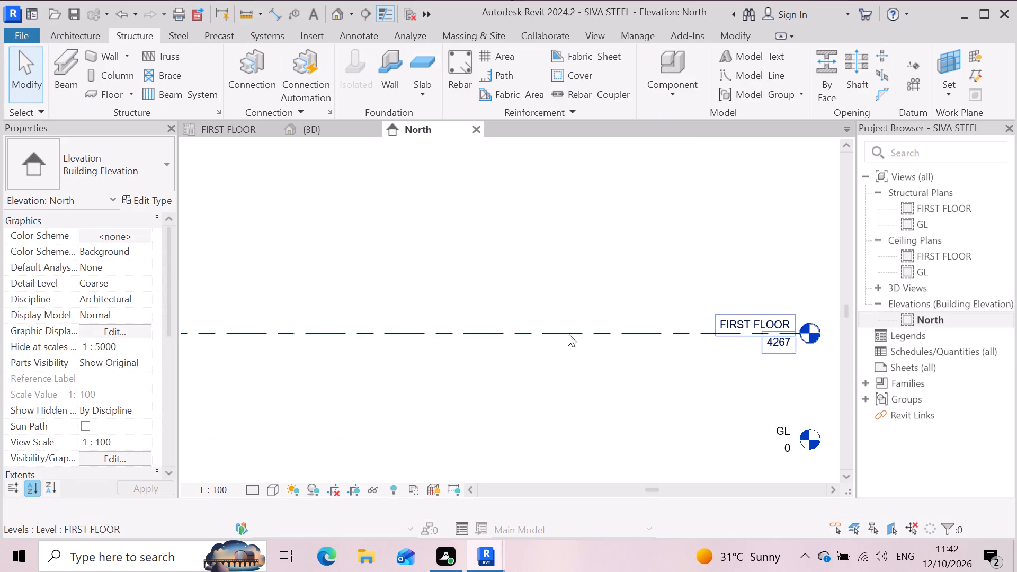
Create a new level offset 6706 above the FIRST FLOOR line, with ceiling and structural plan views.
scroll(602, 359, "down", 2)
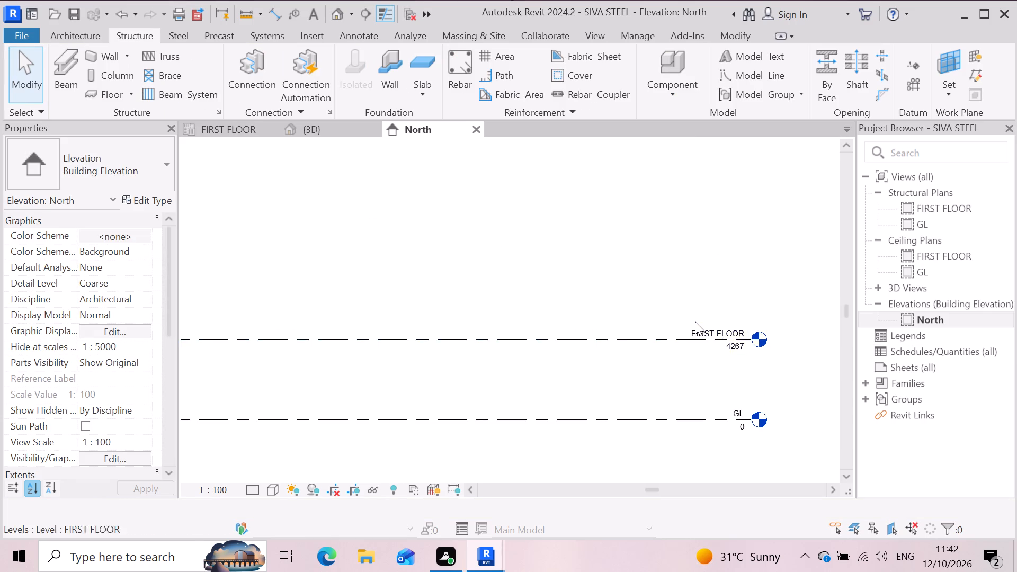
scroll(695, 321, "down", 2)
scroll(640, 354, "down", 1)
scroll(750, 365, "down", 3)
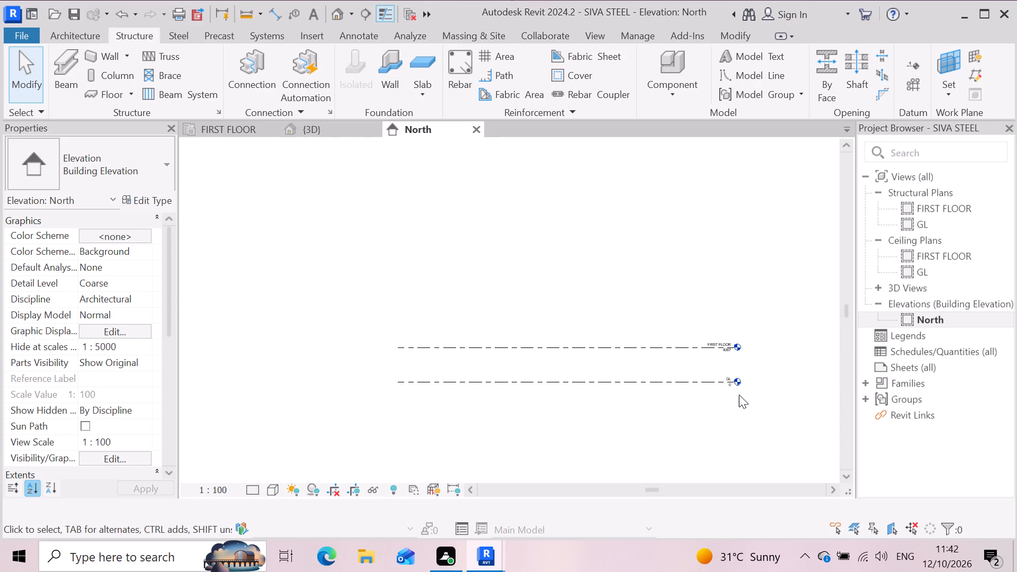
scroll(739, 395, "up", 2)
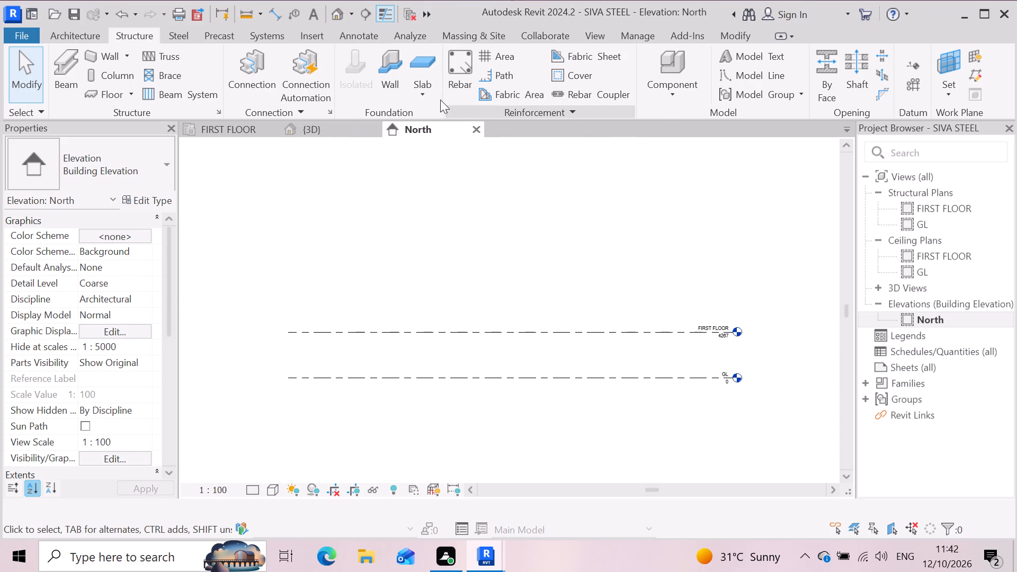
left_click(914, 65)
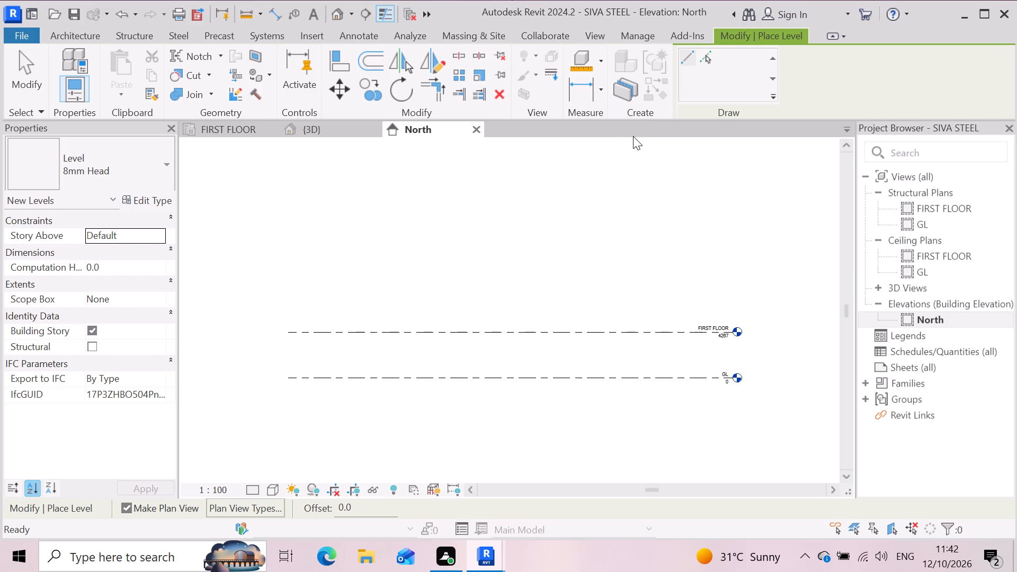
left_click(708, 57)
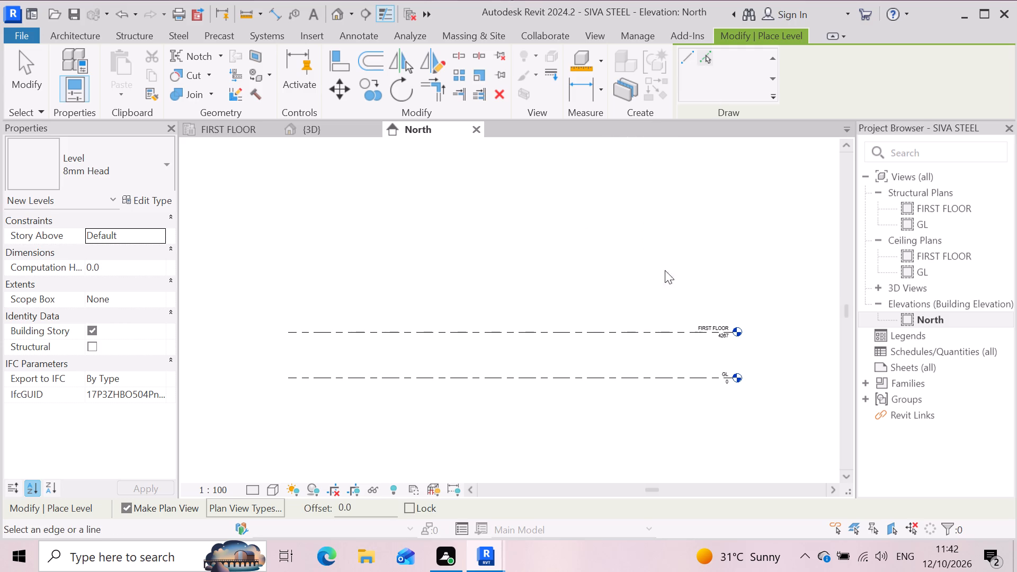
left_click(275, 510)
left_click(522, 330)
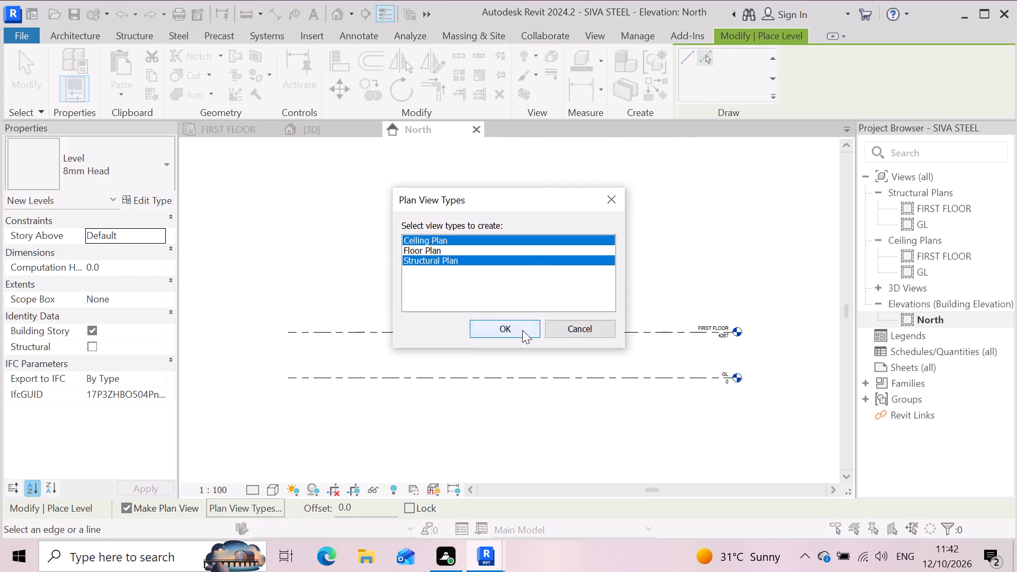
left_click_drag(367, 507, 280, 497)
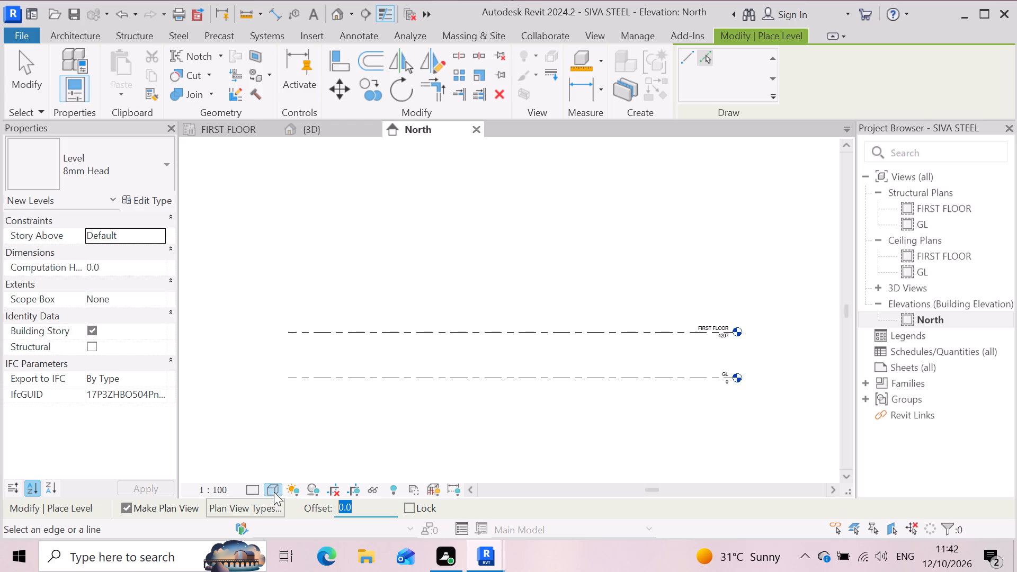
type("67")
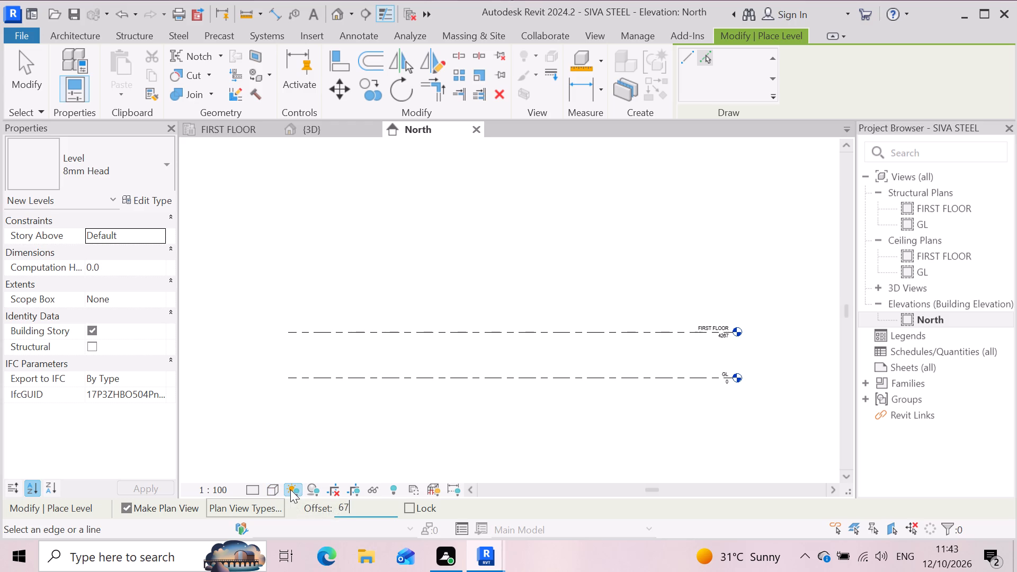
key("0")
key("6")
key("Return")
left_click(622, 326)
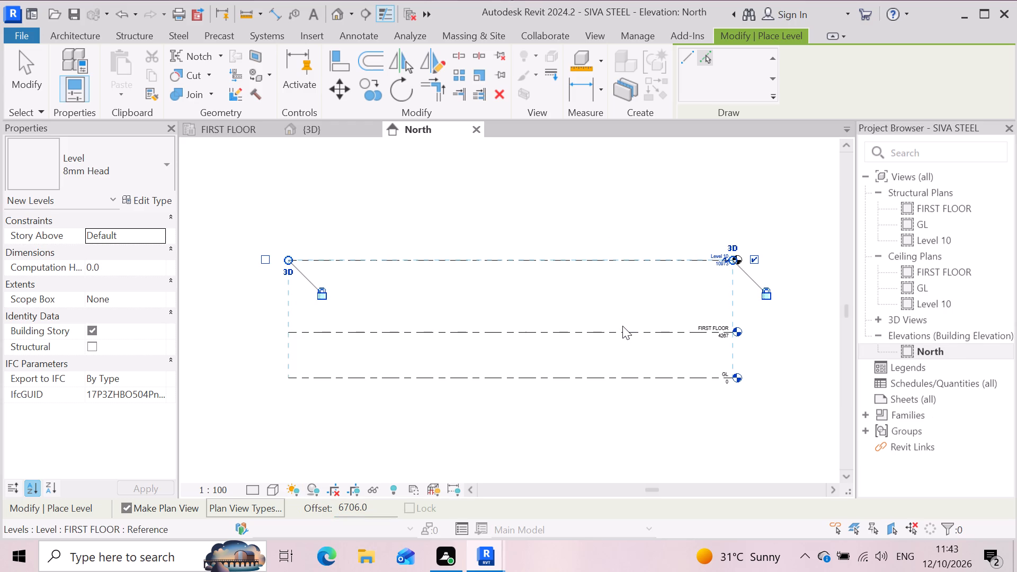
key("Escape")
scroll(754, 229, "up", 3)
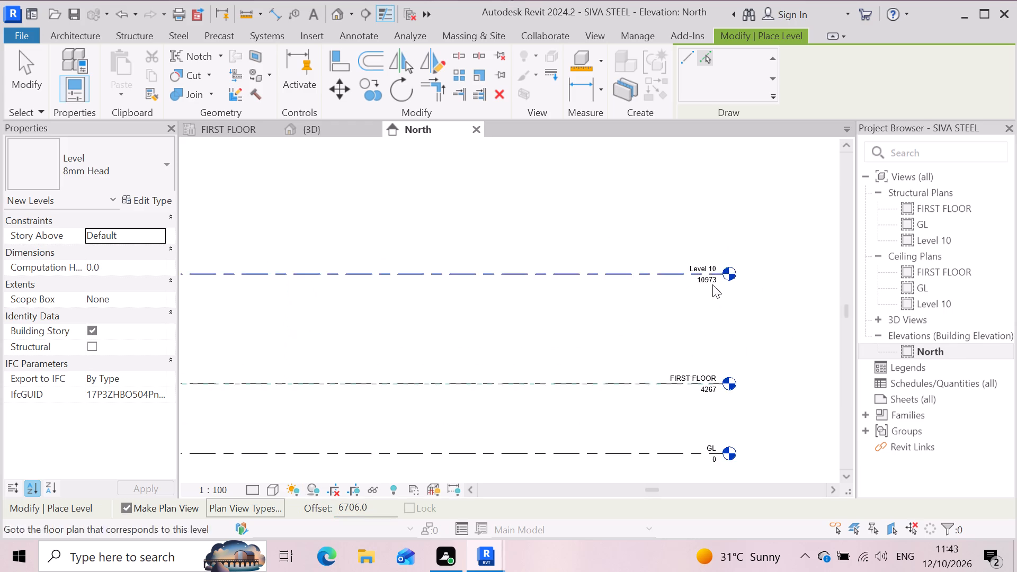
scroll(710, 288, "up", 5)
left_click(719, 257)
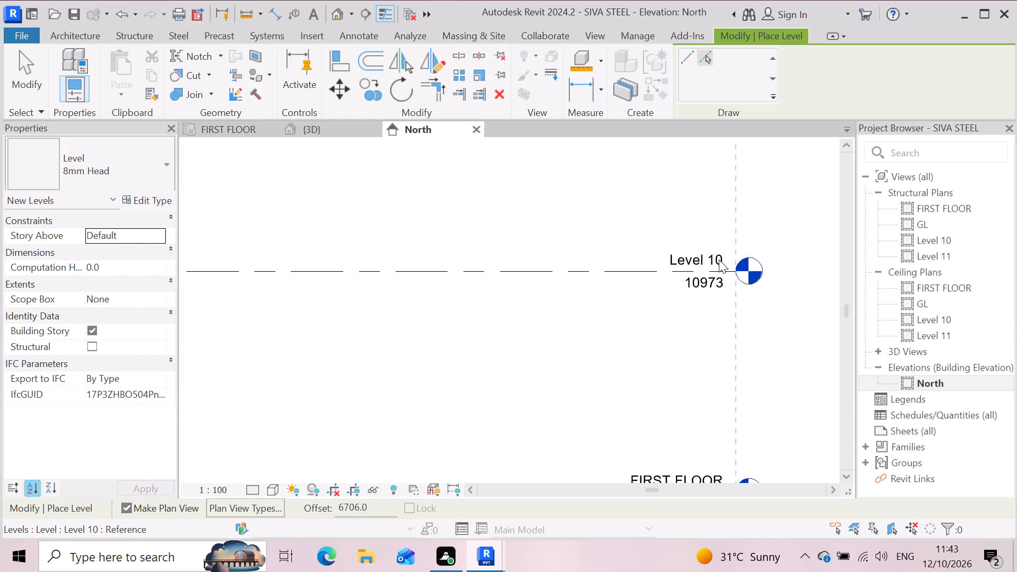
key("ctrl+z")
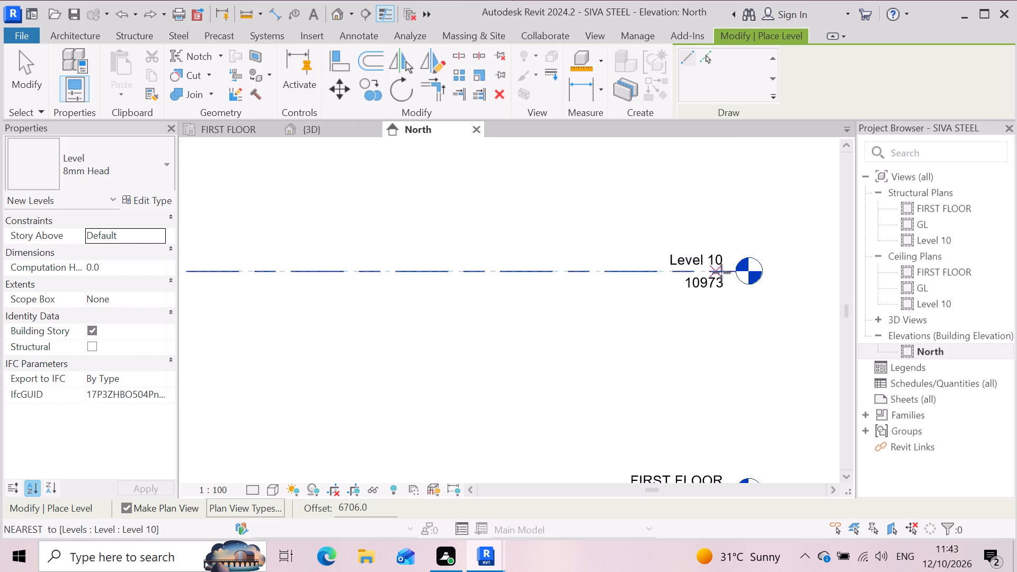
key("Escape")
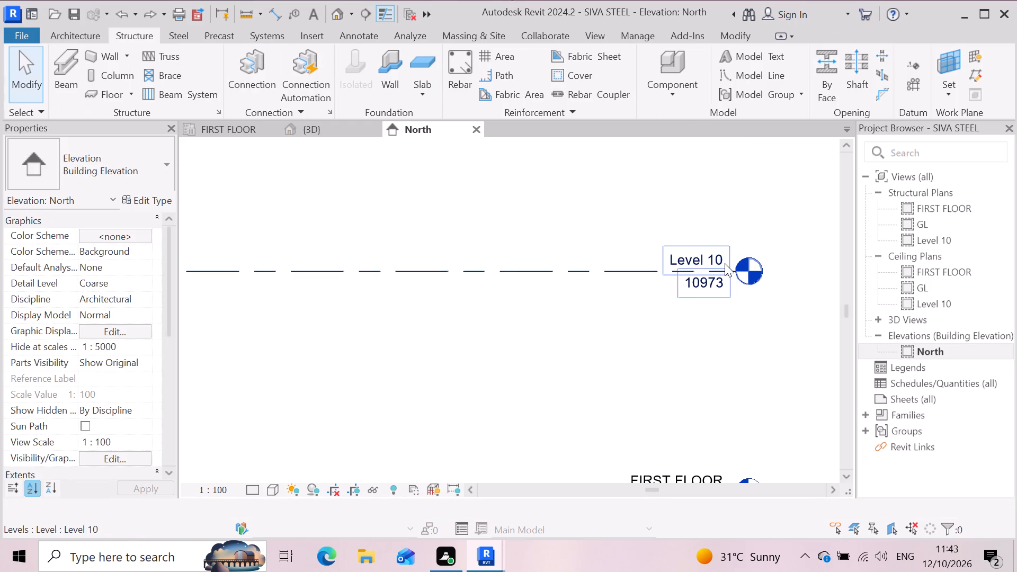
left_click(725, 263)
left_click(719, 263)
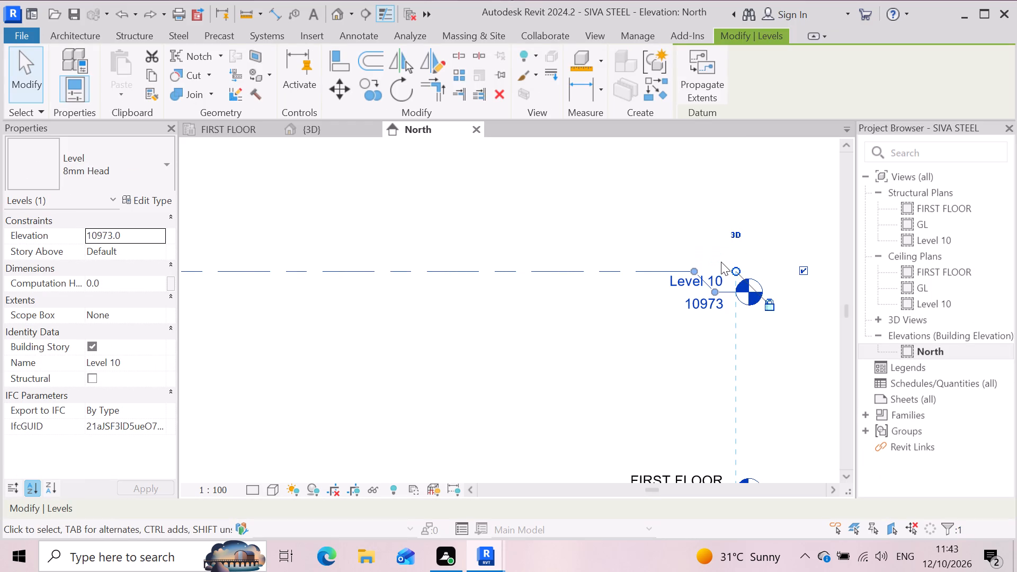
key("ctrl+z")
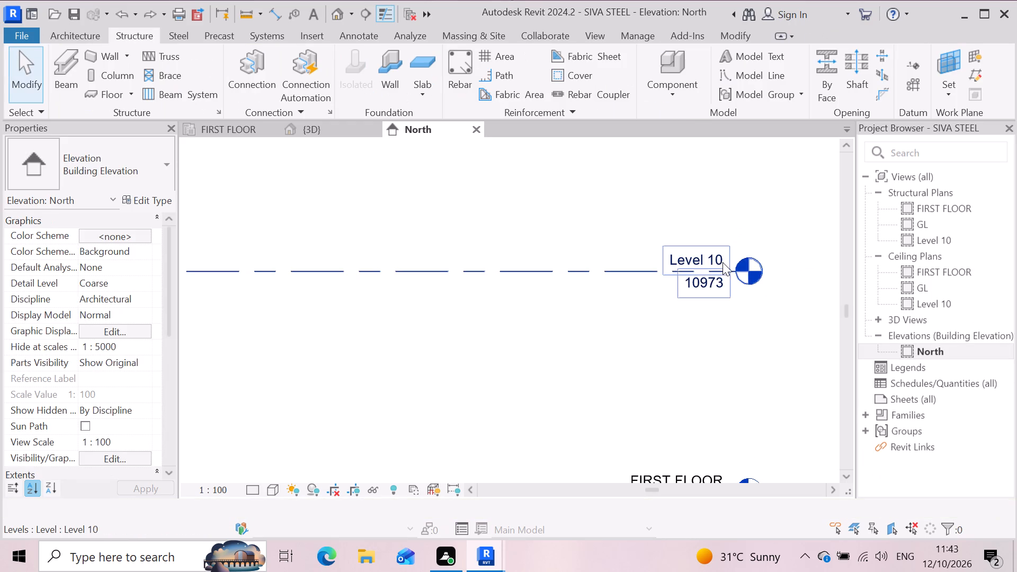
Rename the new top level as ROOF and clear the selection.
double_click(711, 258)
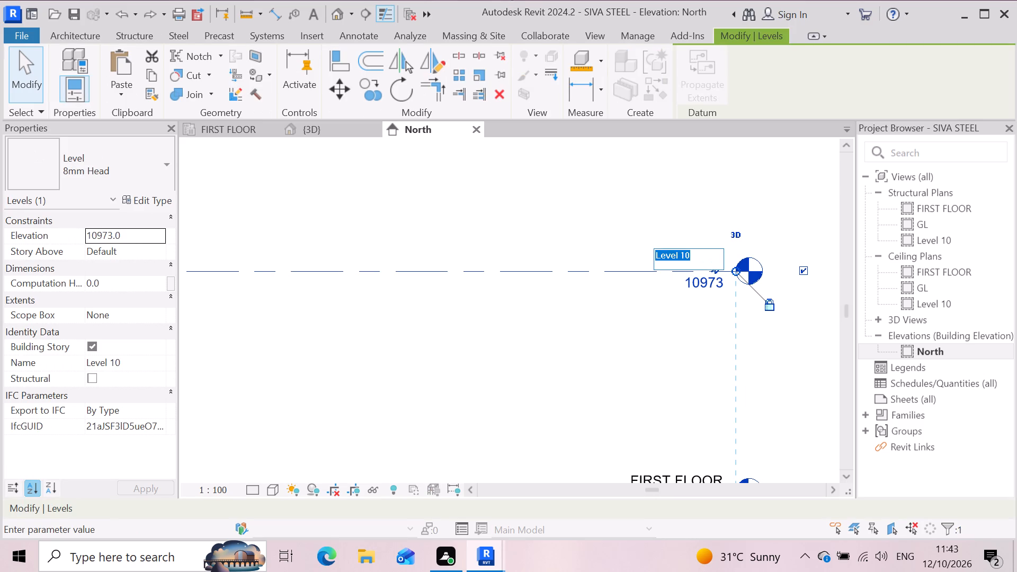
key("BackSpace")
type("ROO")
key("f")
key("Return")
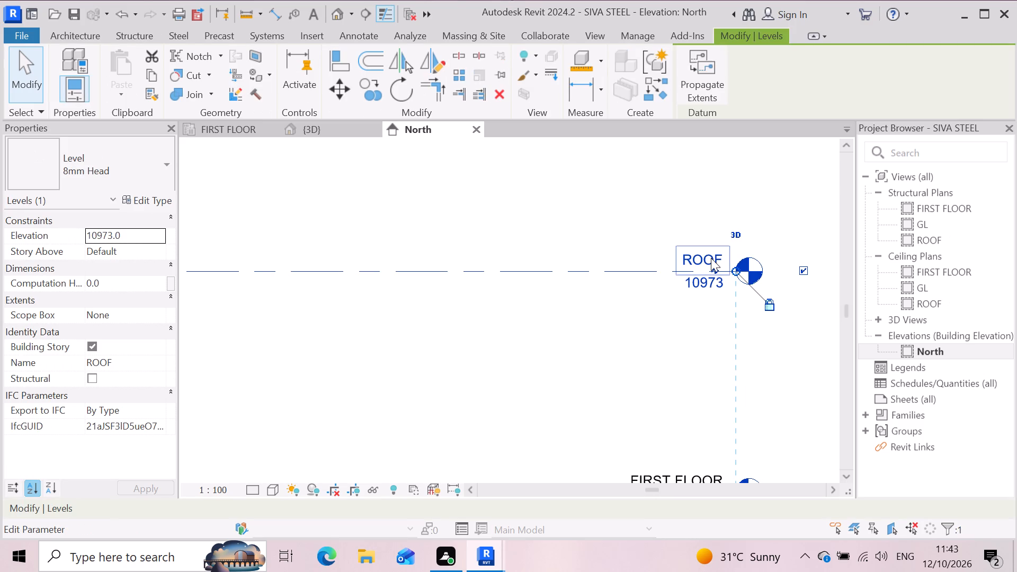
scroll(616, 243, "down", 4)
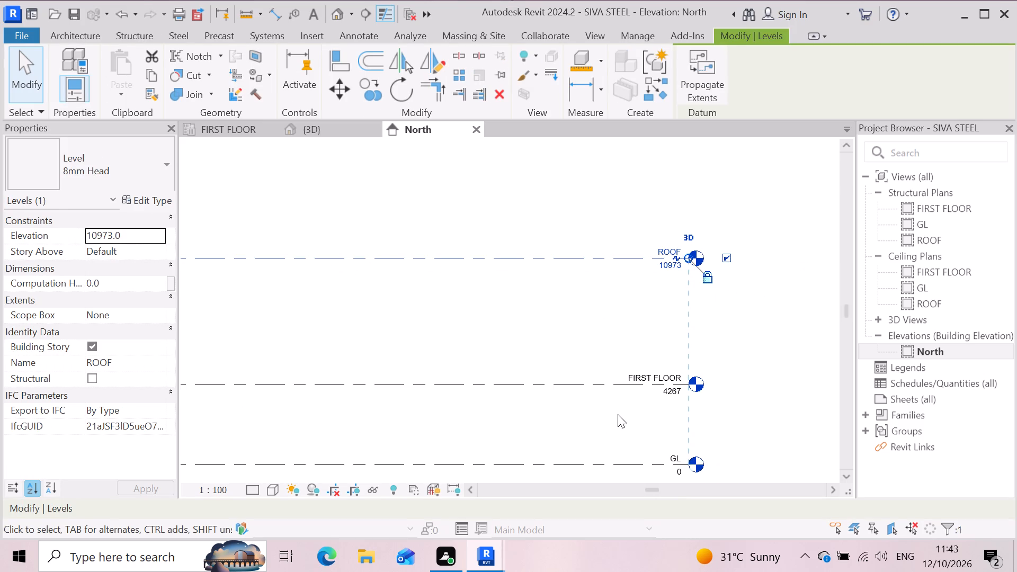
key("Escape")
scroll(628, 390, "down", 4)
left_click(728, 376)
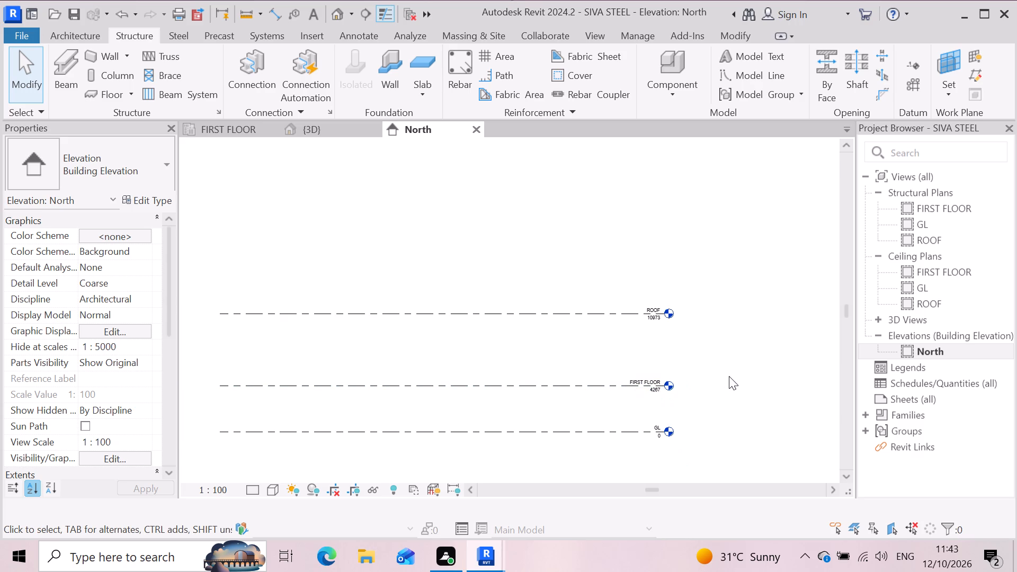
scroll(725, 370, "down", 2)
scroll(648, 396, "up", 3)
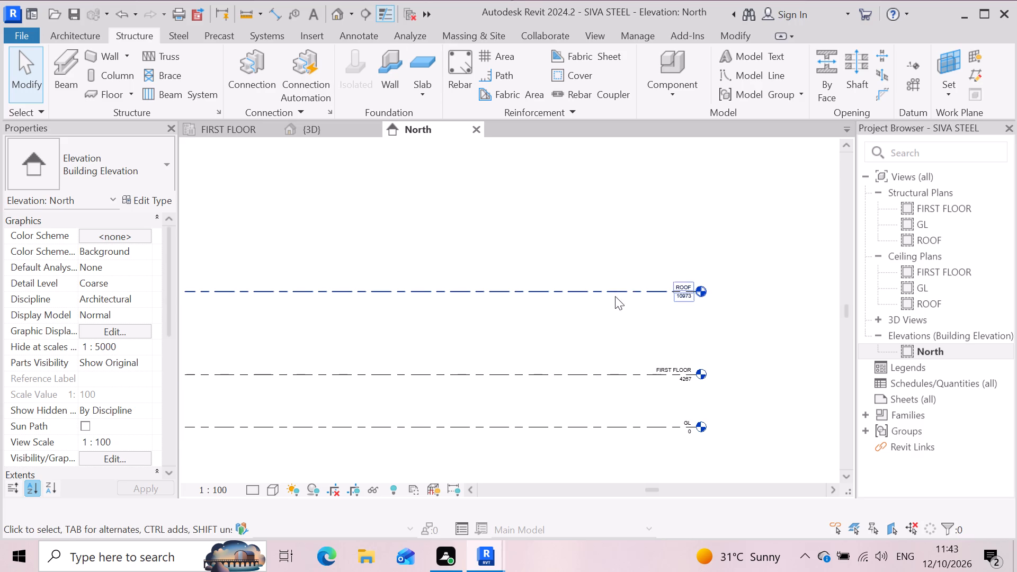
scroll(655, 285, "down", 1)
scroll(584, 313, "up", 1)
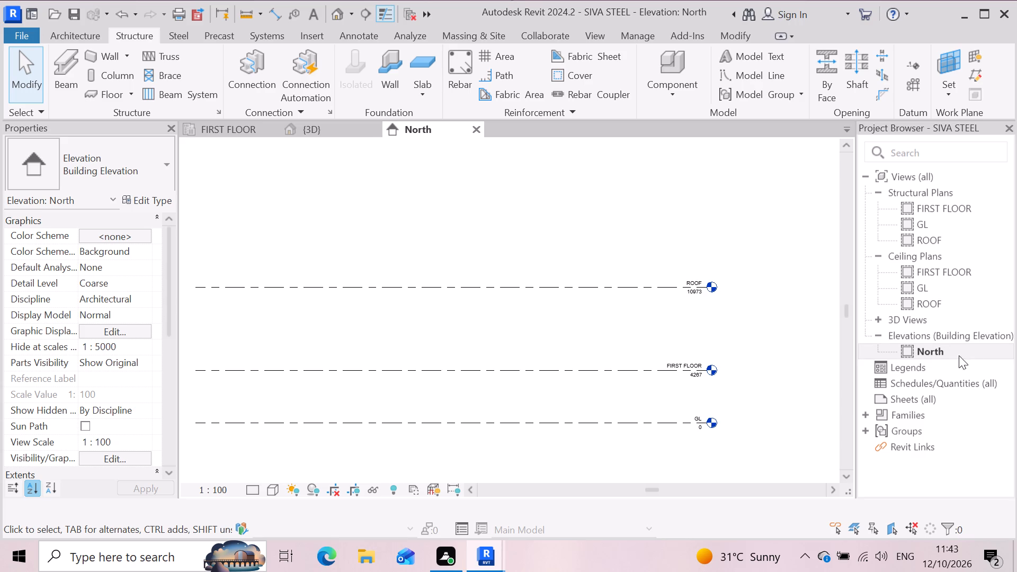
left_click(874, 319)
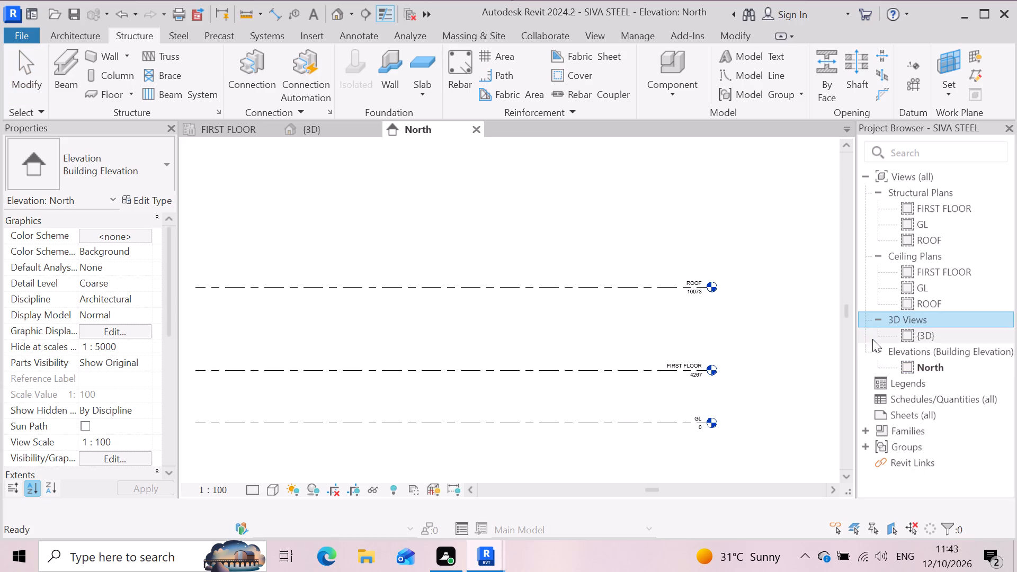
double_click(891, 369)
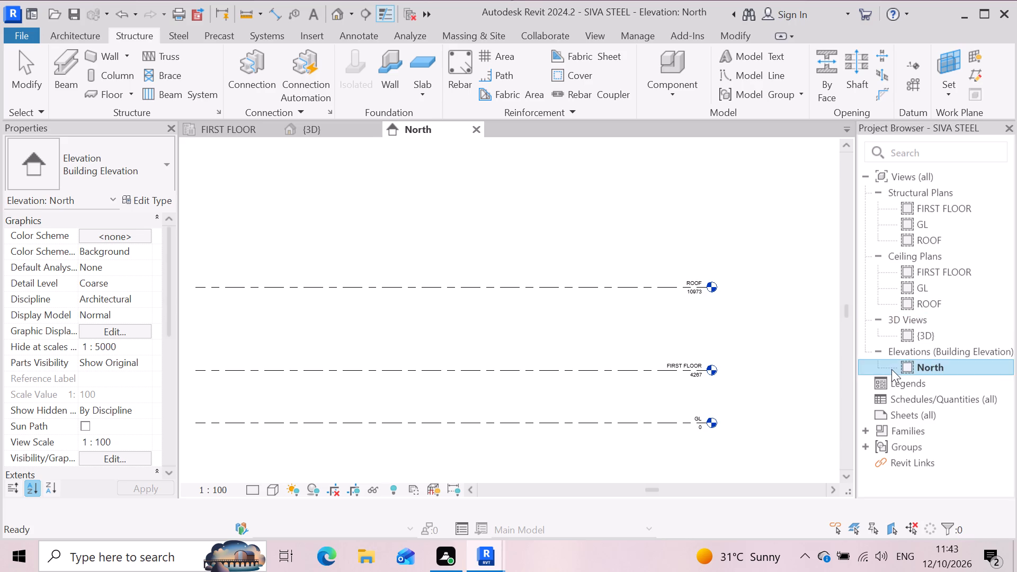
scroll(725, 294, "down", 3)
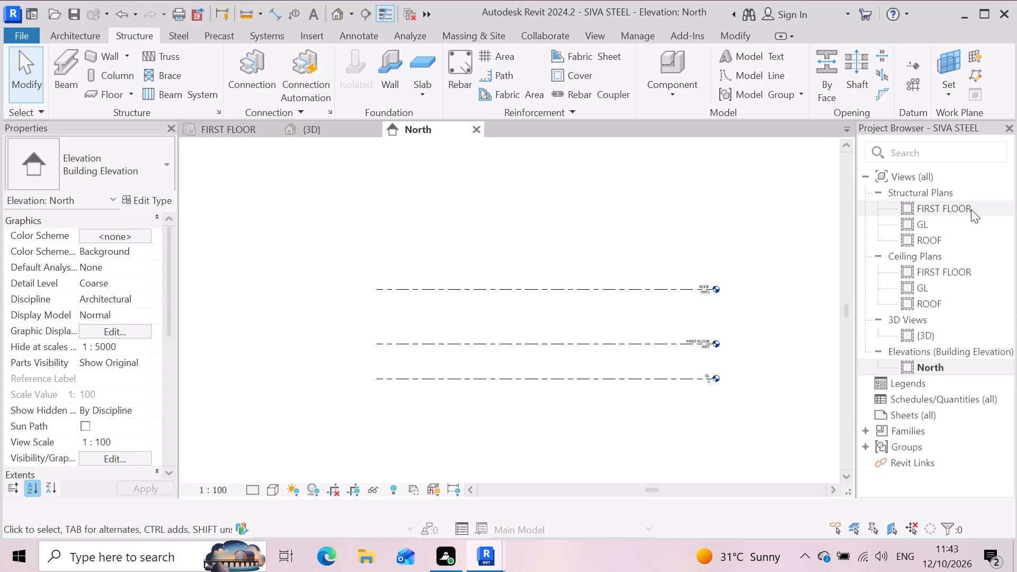
Open the GL structural plan.
double_click(951, 226)
scroll(603, 261, "down", 3)
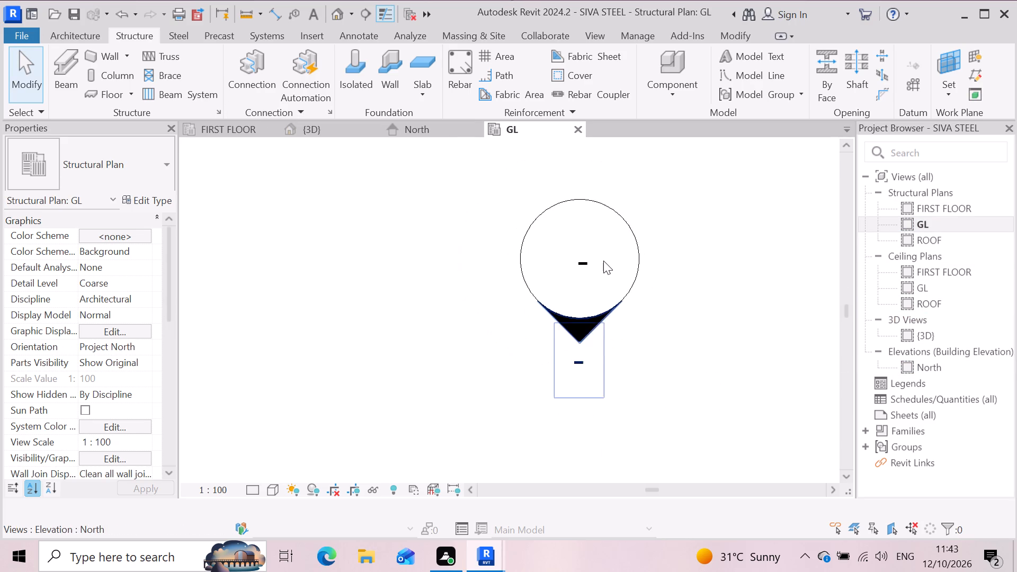
Examine the area around the elevation marker in the GL structural plan.
scroll(603, 261, "down", 14)
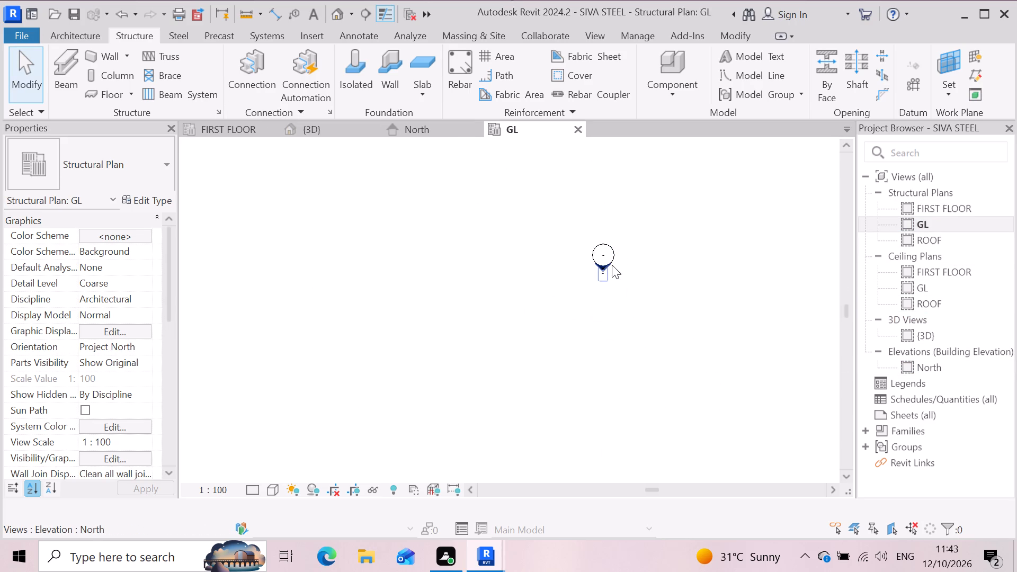
scroll(644, 289, "up", 3)
scroll(438, 271, "down", 6)
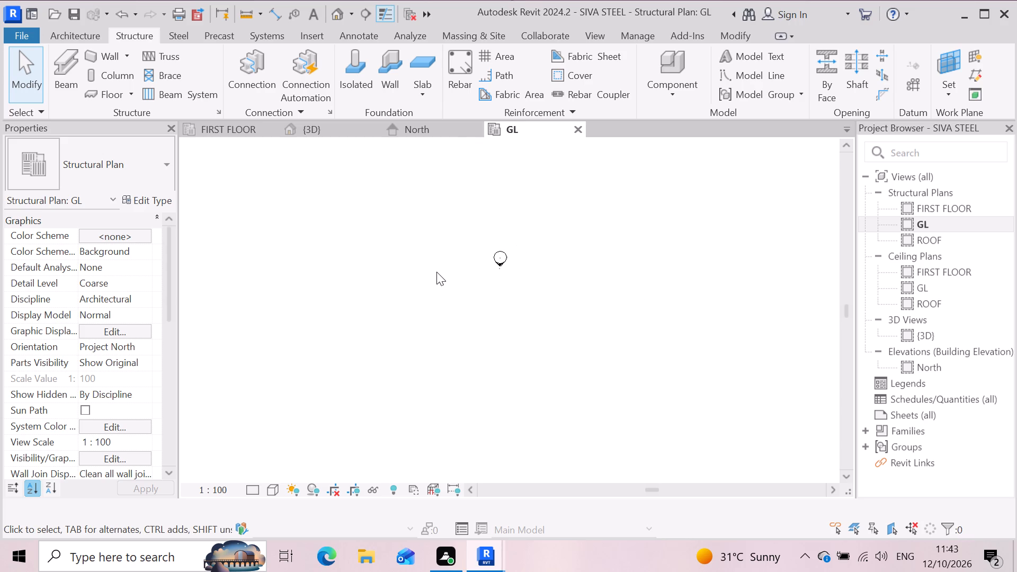
scroll(436, 272, "down", 3)
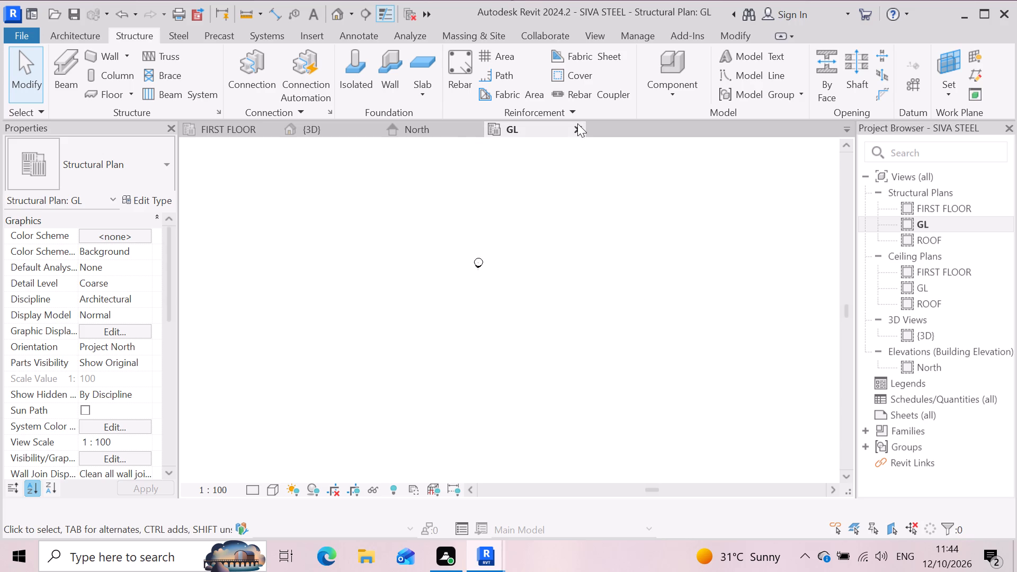
Close the GL, North, 3D and FIRST FLOOR views, and save the changes to SIVA STEEL as the project closes.
left_click(572, 130)
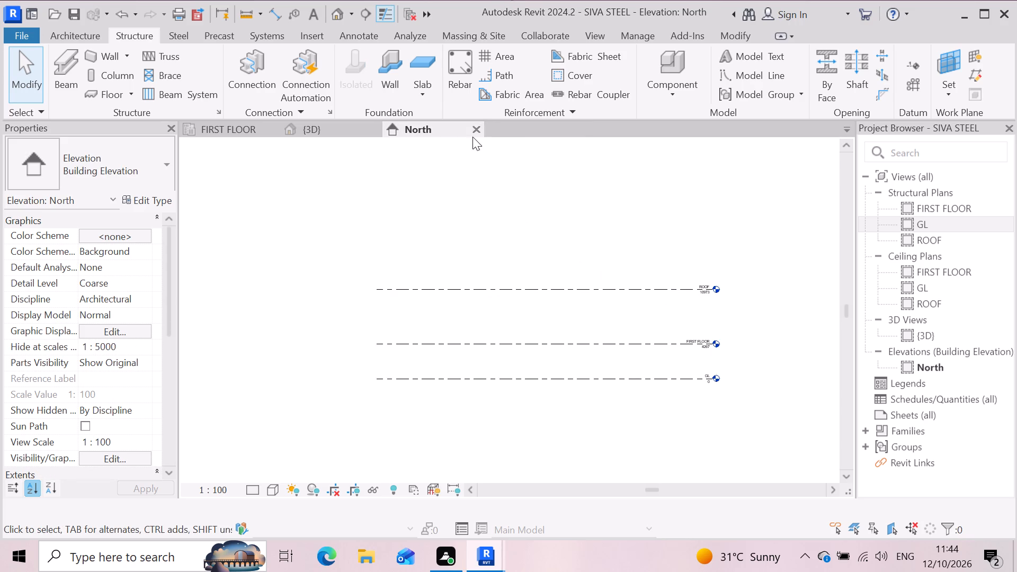
left_click(477, 135)
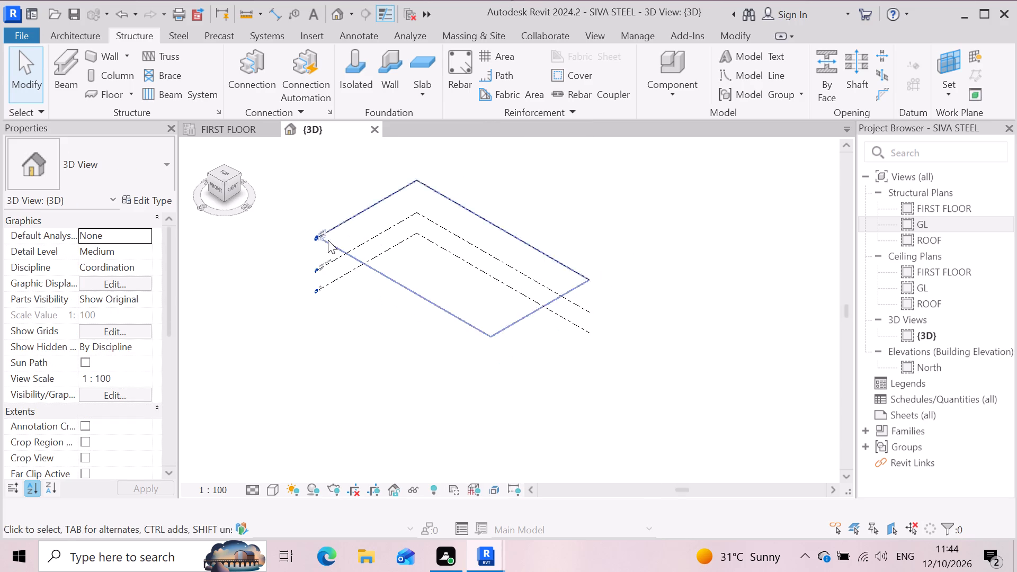
scroll(311, 267, "up", 9)
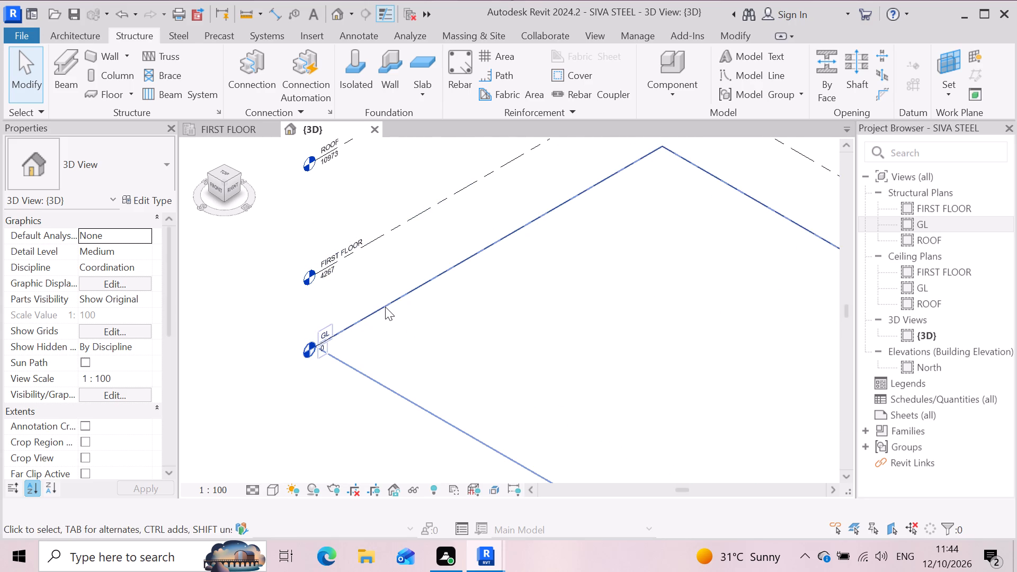
scroll(387, 305, "down", 5)
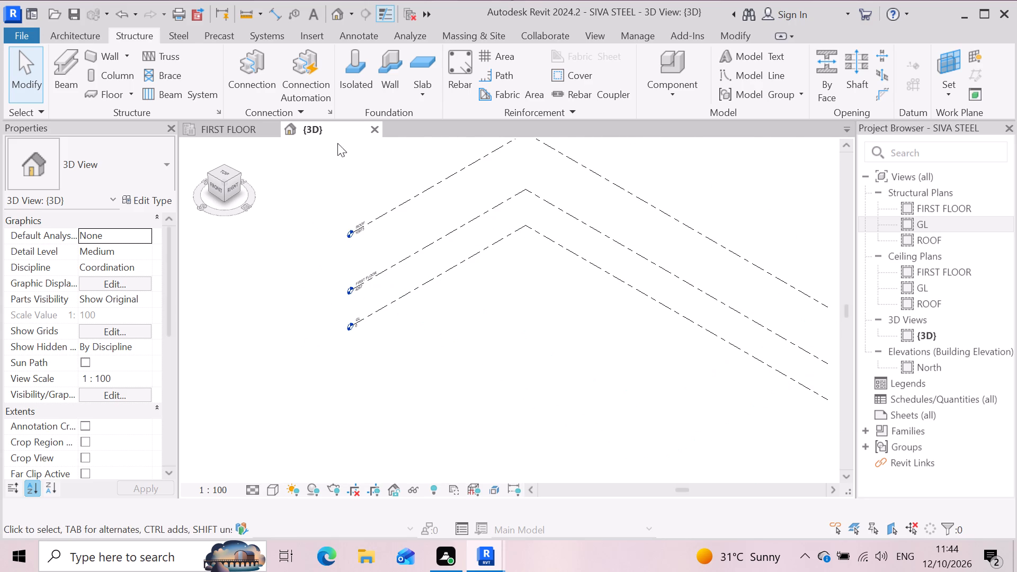
left_click(219, 132)
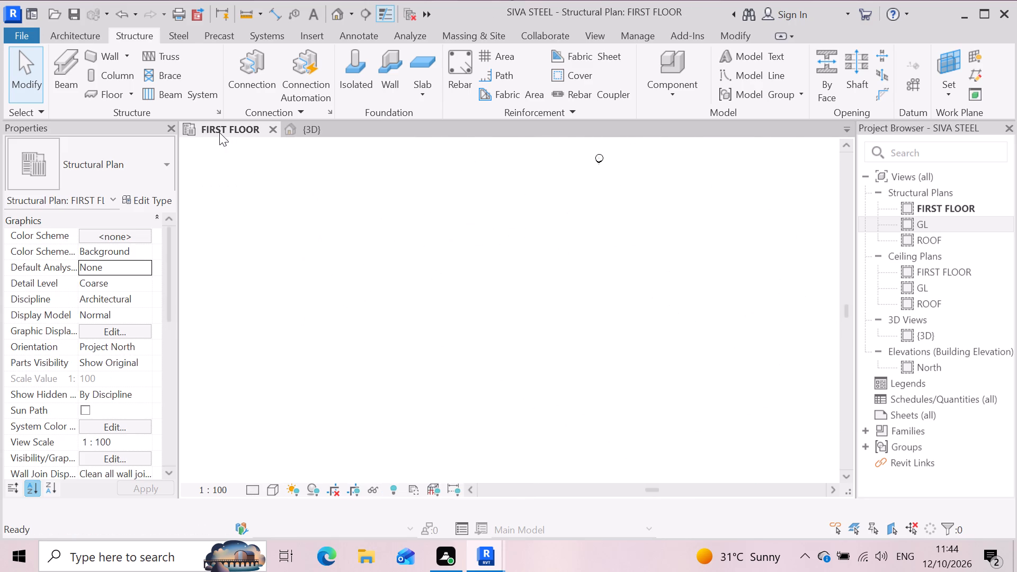
scroll(455, 279, "down", 11)
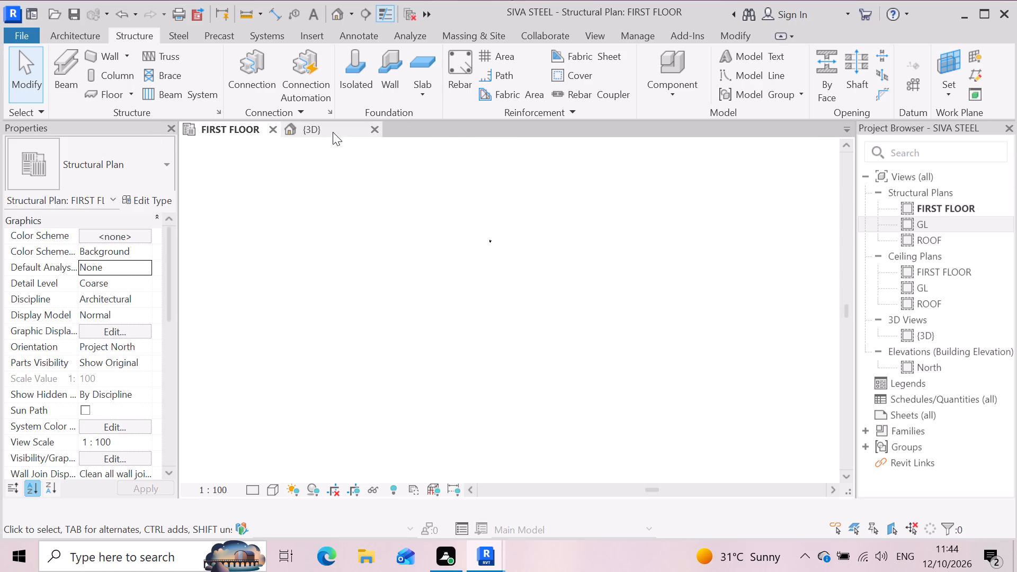
left_click(380, 126)
left_click(267, 129)
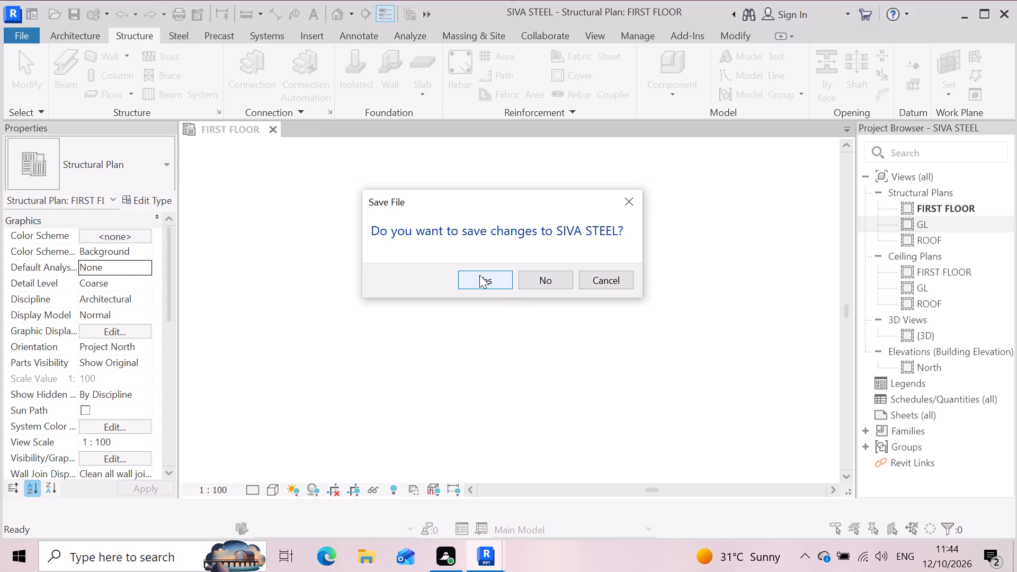
left_click(479, 275)
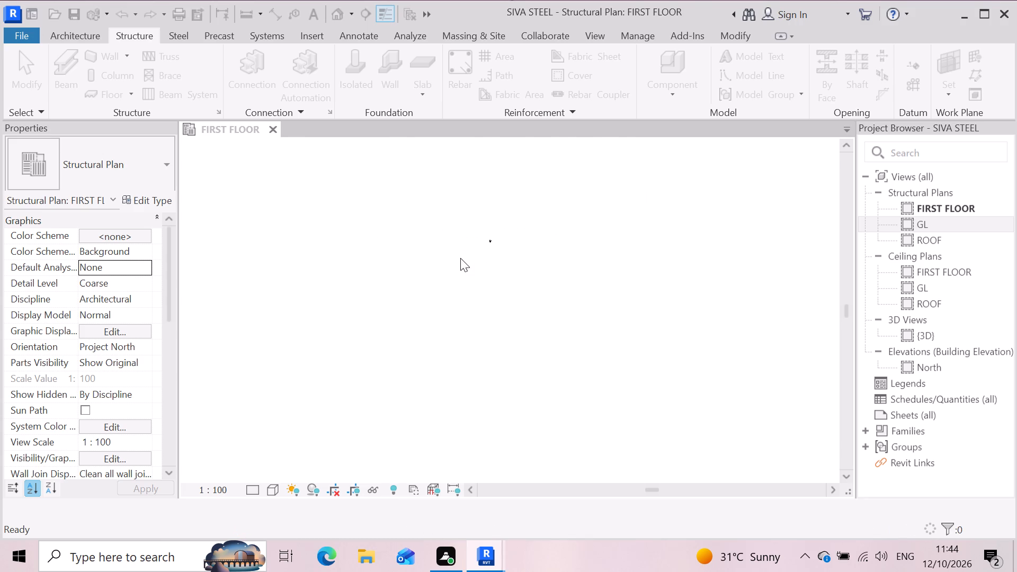
Create a new project from the default.rte template in the English-Imperial templates folder.
scroll(484, 270, "down", 3)
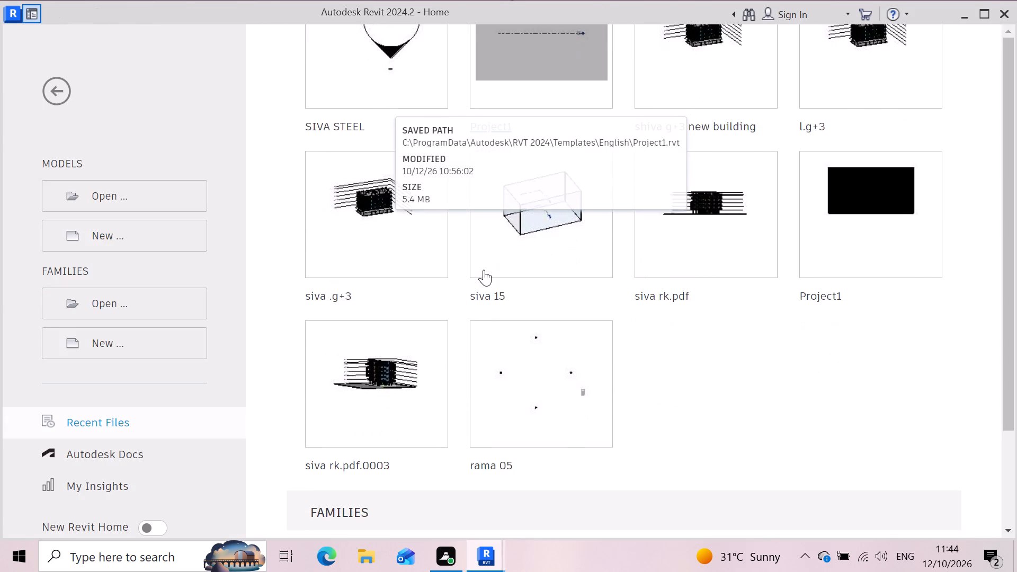
scroll(493, 298, "up", 3)
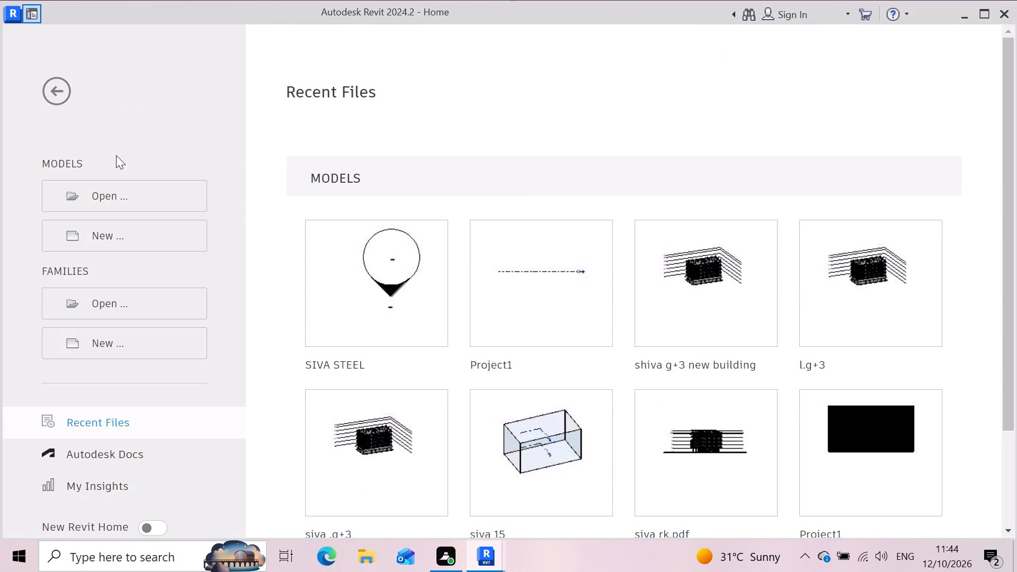
left_click(128, 230)
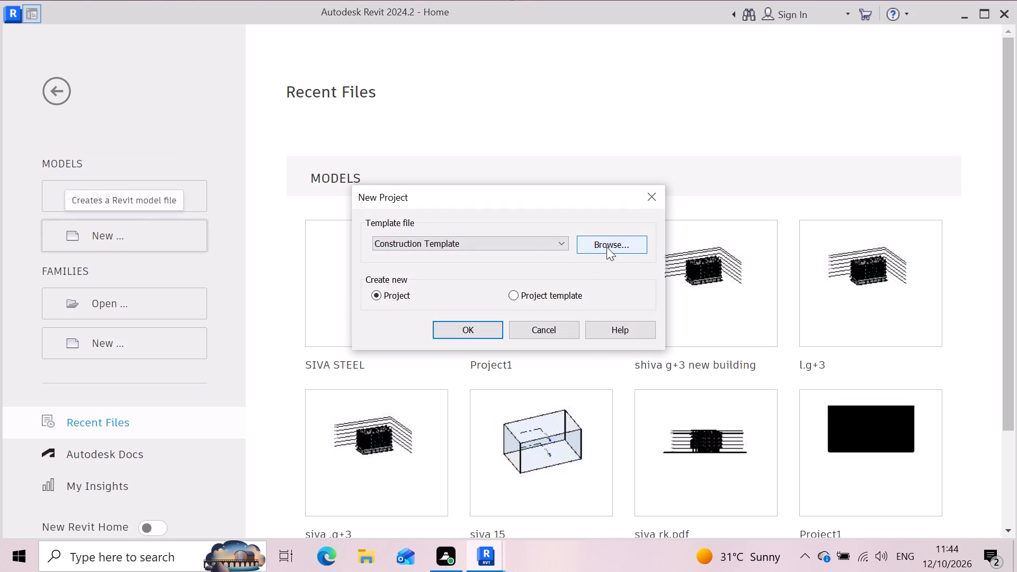
left_click(540, 239)
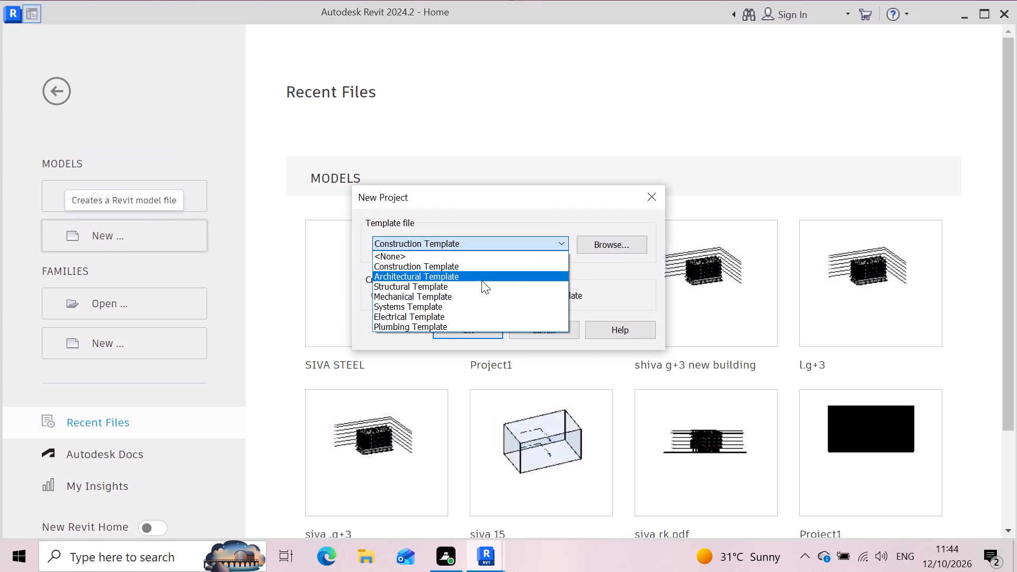
left_click(483, 283)
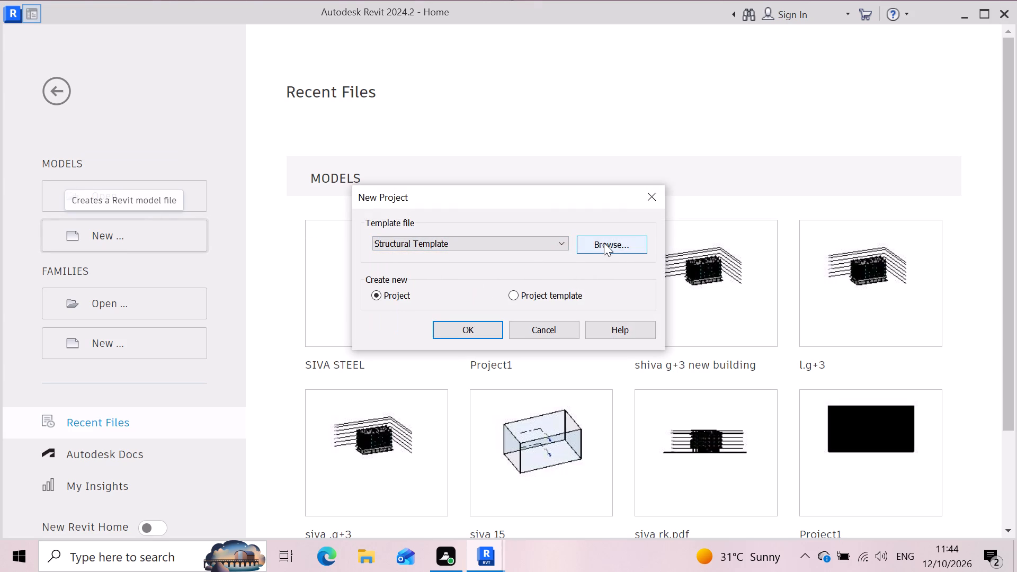
left_click(604, 243)
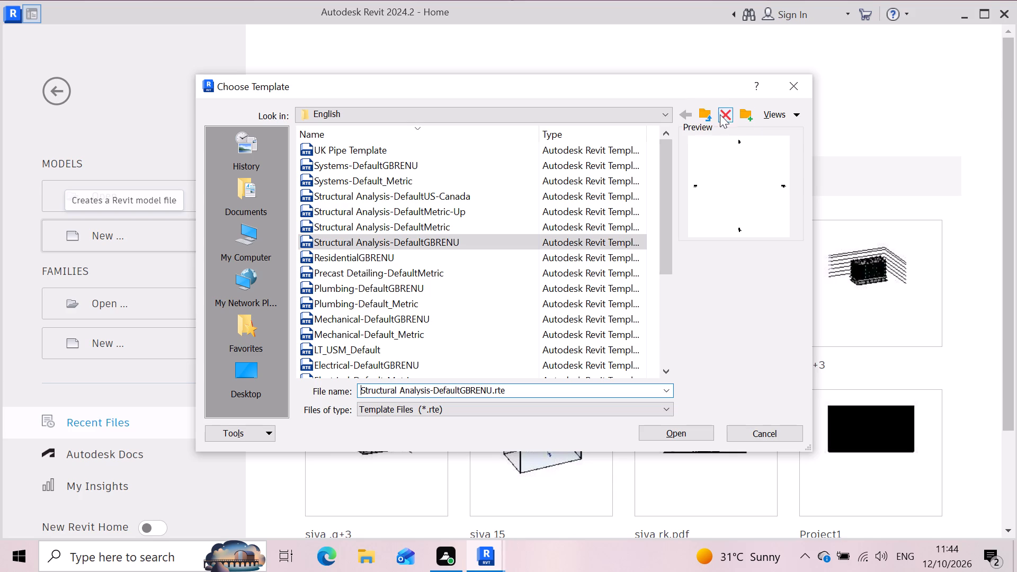
left_click(699, 112)
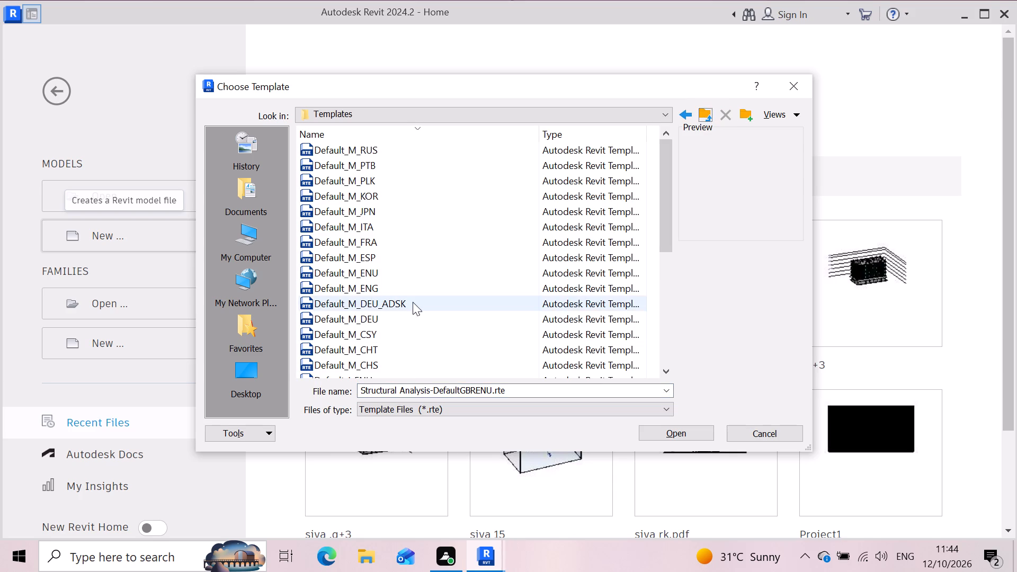
scroll(418, 289, "down", 4)
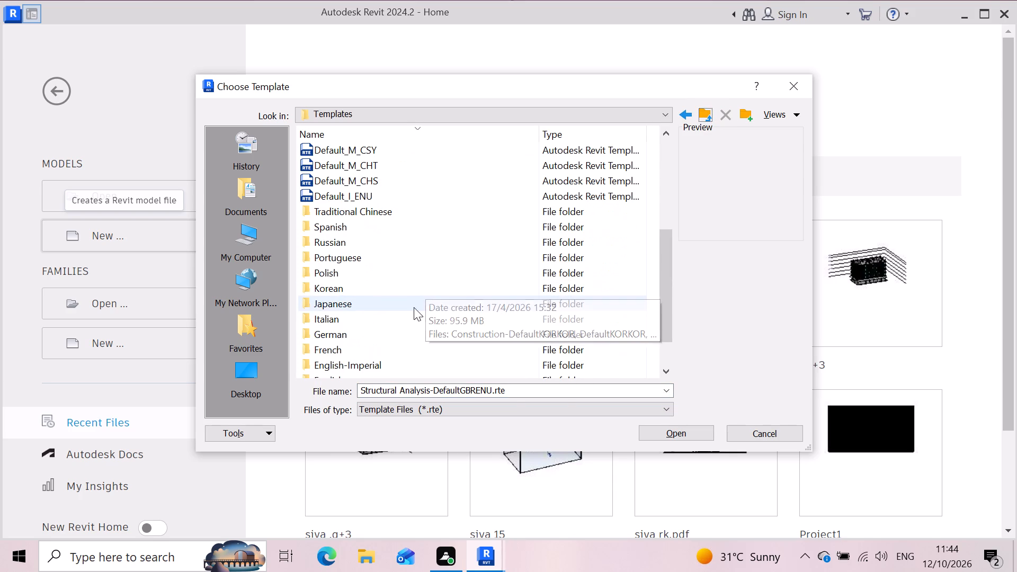
scroll(423, 284, "down", 2)
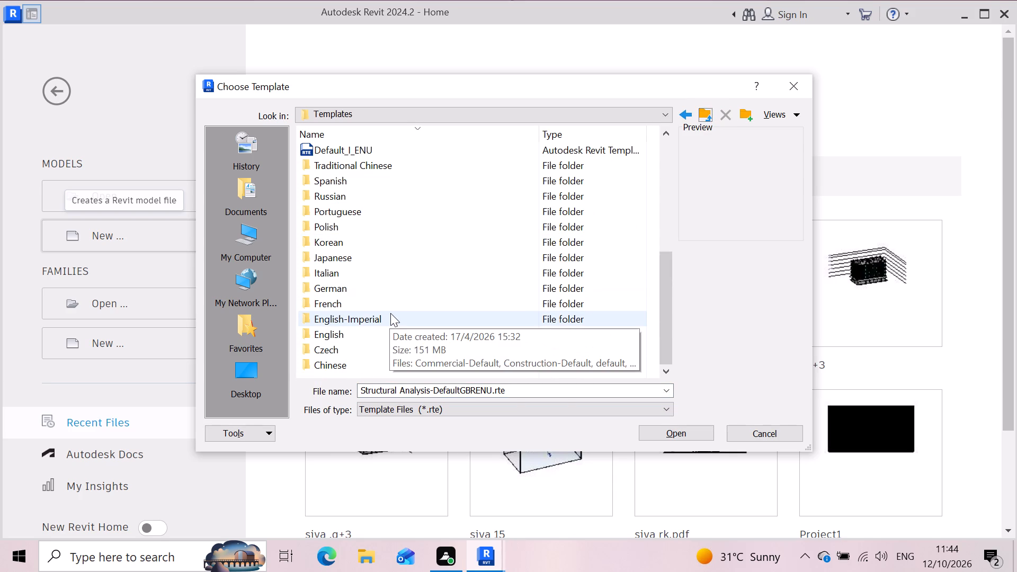
left_click(387, 312)
double_click(387, 312)
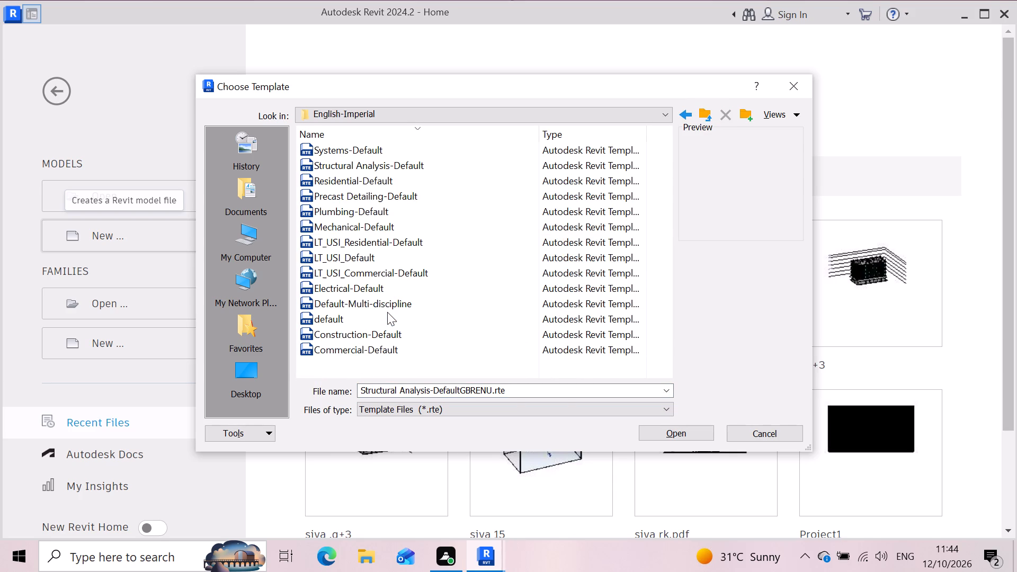
left_click(368, 321)
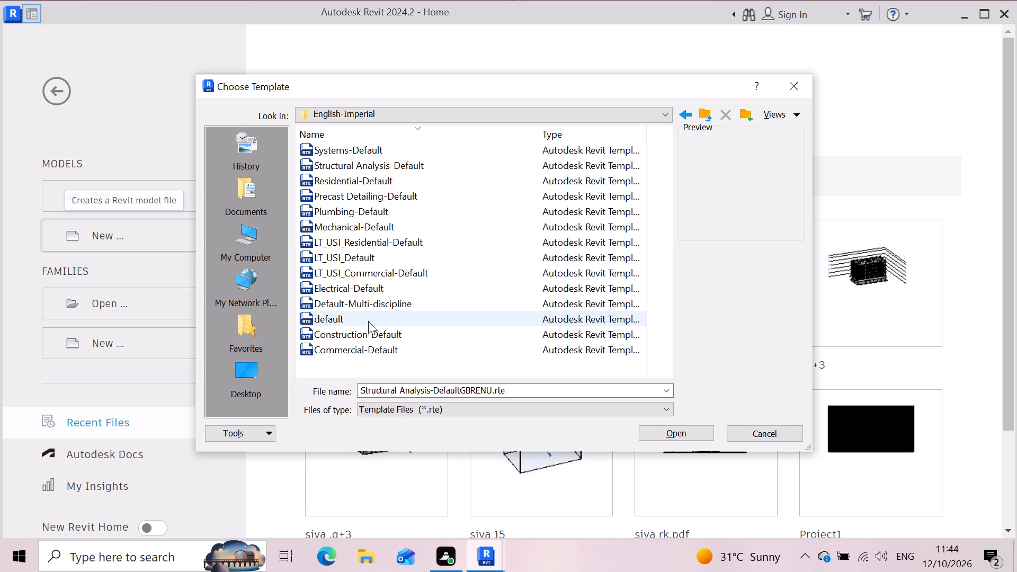
left_click(689, 431)
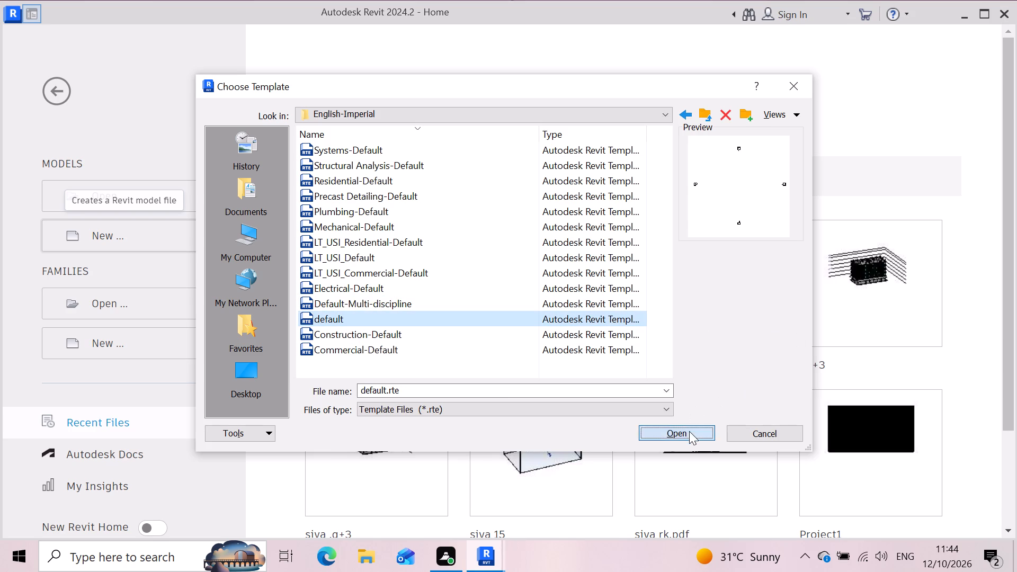
left_click(477, 332)
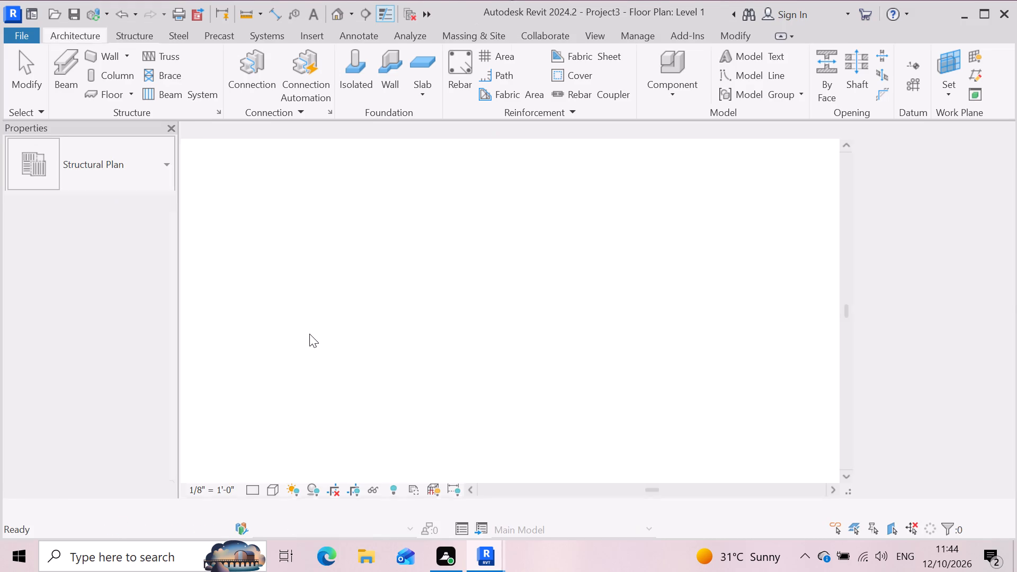
Open the North elevation of the new project.
scroll(309, 334, "down", 1)
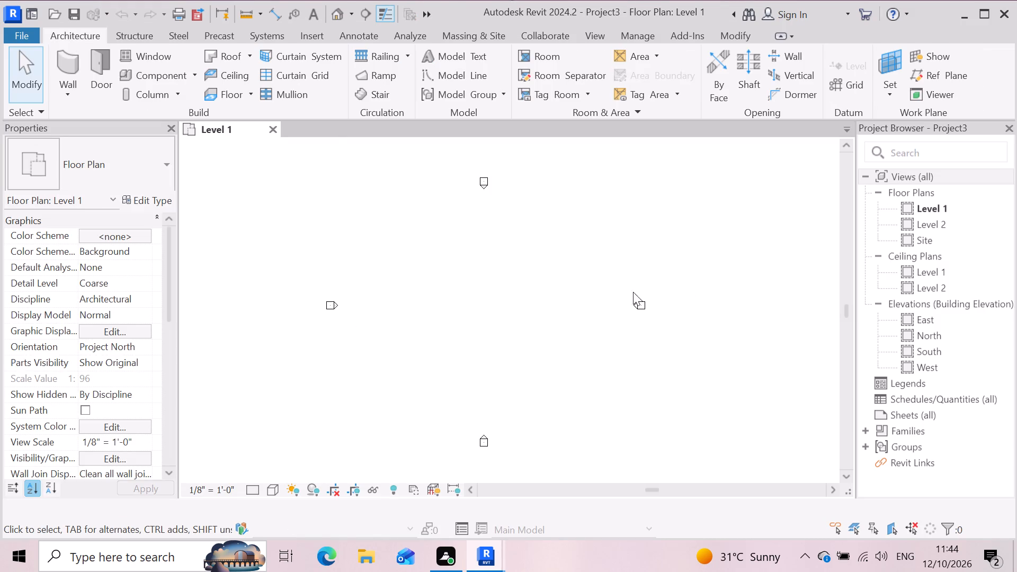
scroll(659, 289, "down", 1)
scroll(374, 310, "up", 2)
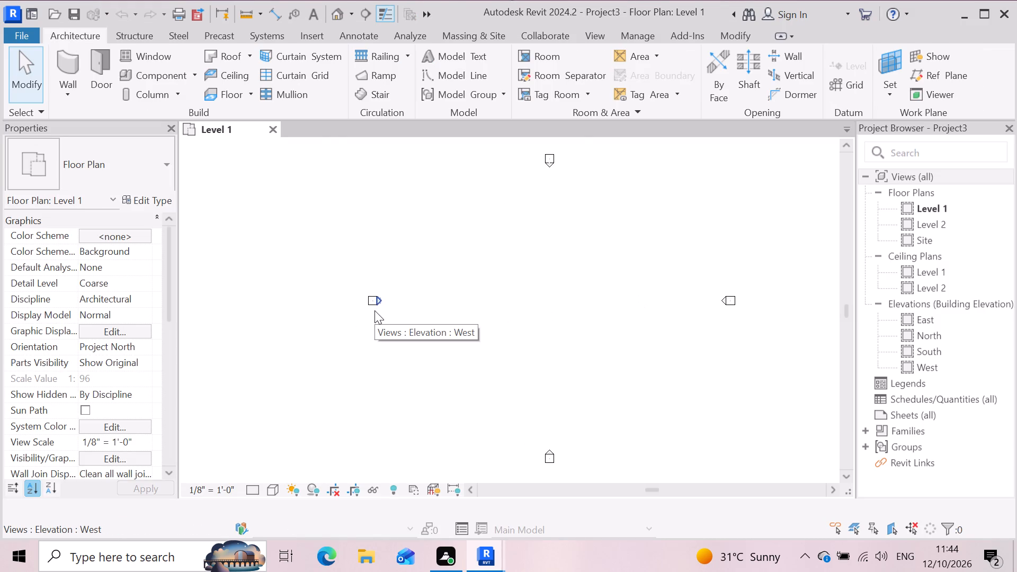
scroll(374, 310, "down", 1)
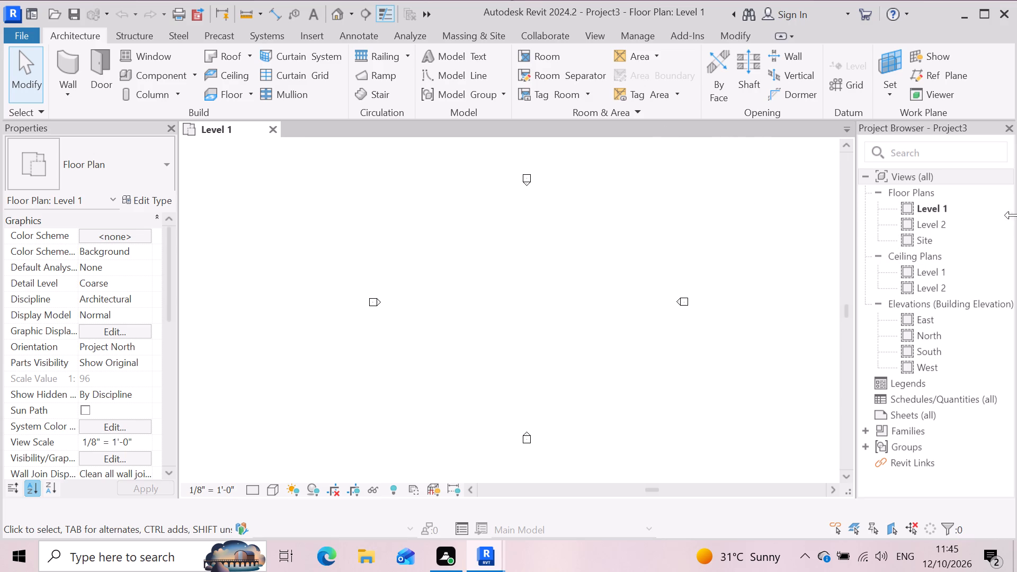
double_click(957, 343)
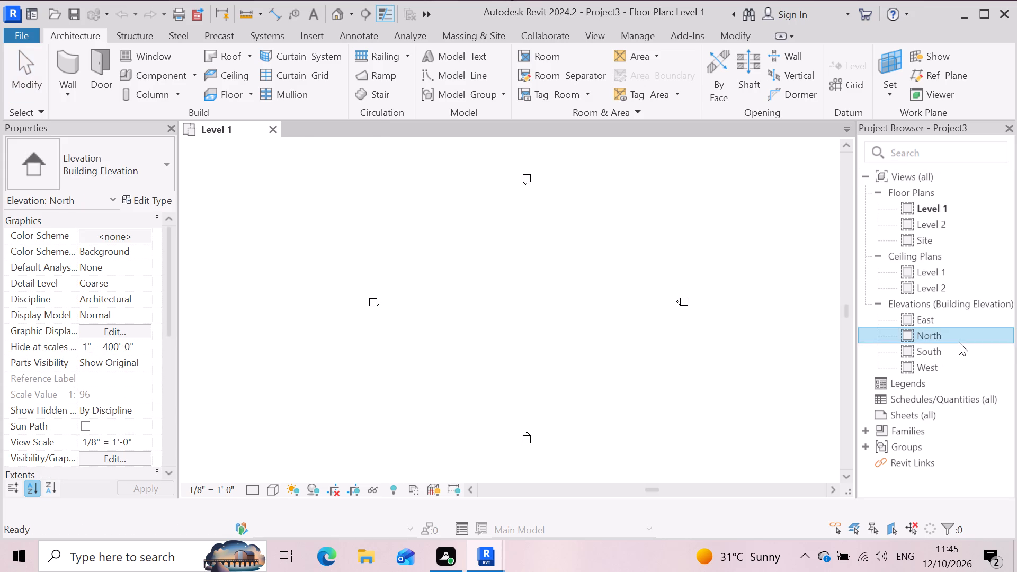
Delete both default levels, Level 1 and Level 2, together with their associated plan views.
scroll(736, 339, "down", 3)
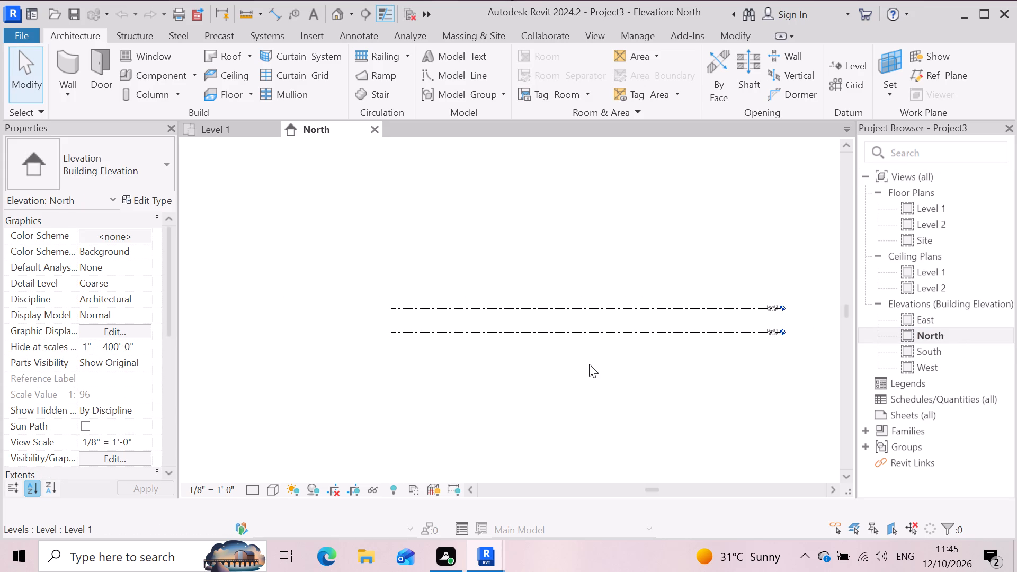
scroll(587, 361, "up", 2)
scroll(518, 347, "down", 3)
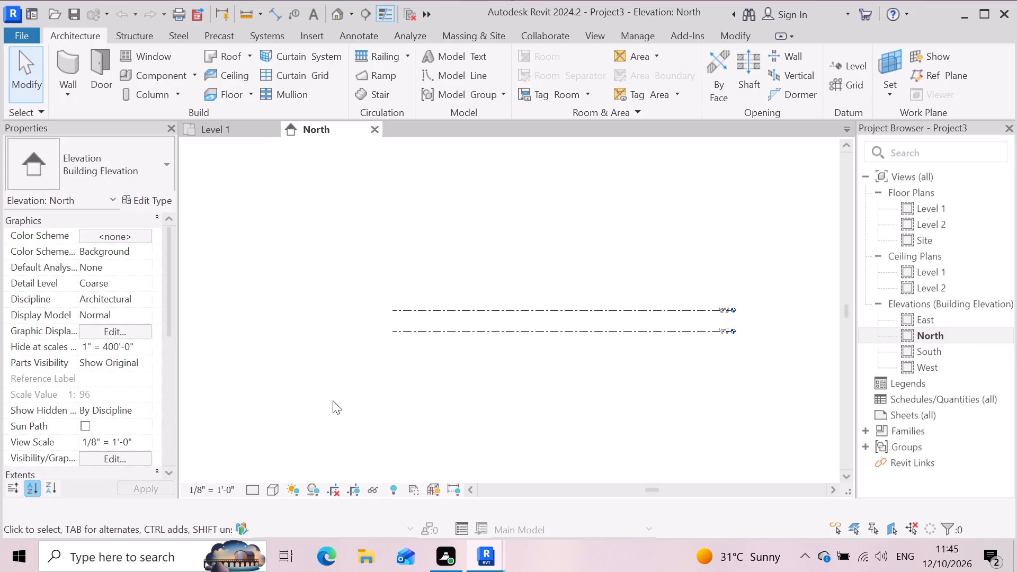
left_click_drag(328, 413, 757, 256)
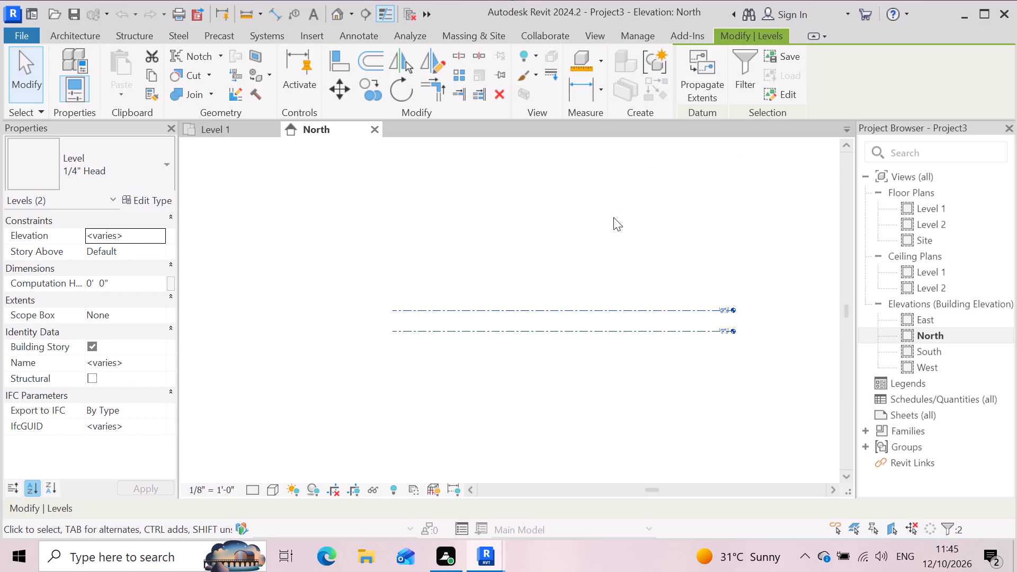
key("Delete")
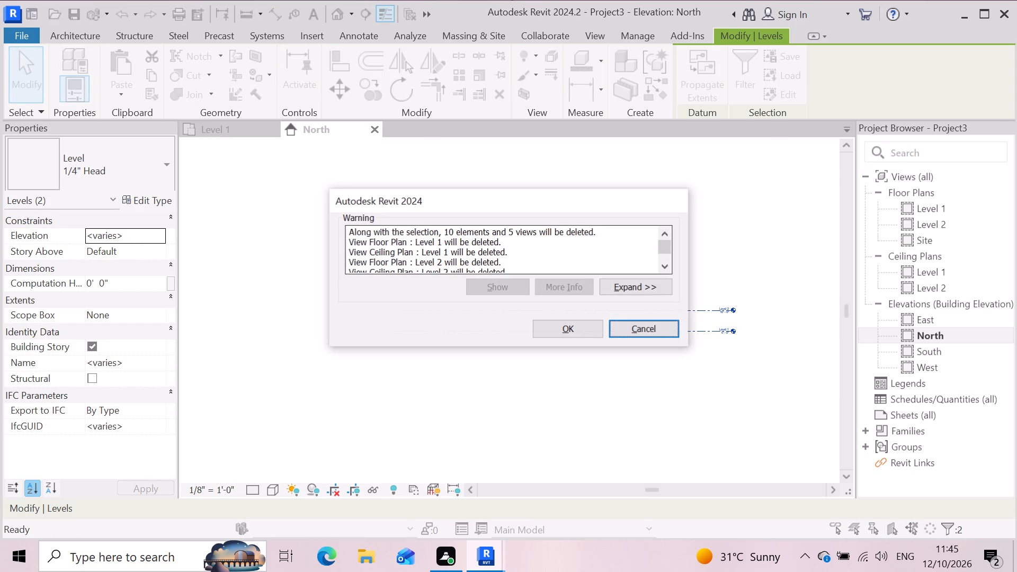
left_click(575, 329)
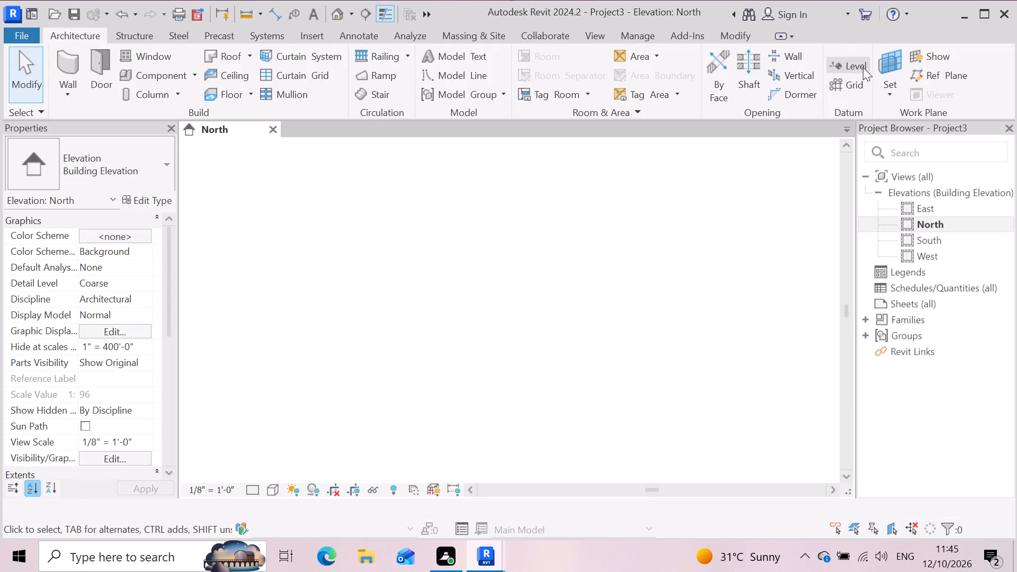
Draw a horizontal level across the North elevation at about -20' 3", creating only ceiling and structural plan views for it.
left_click(863, 67)
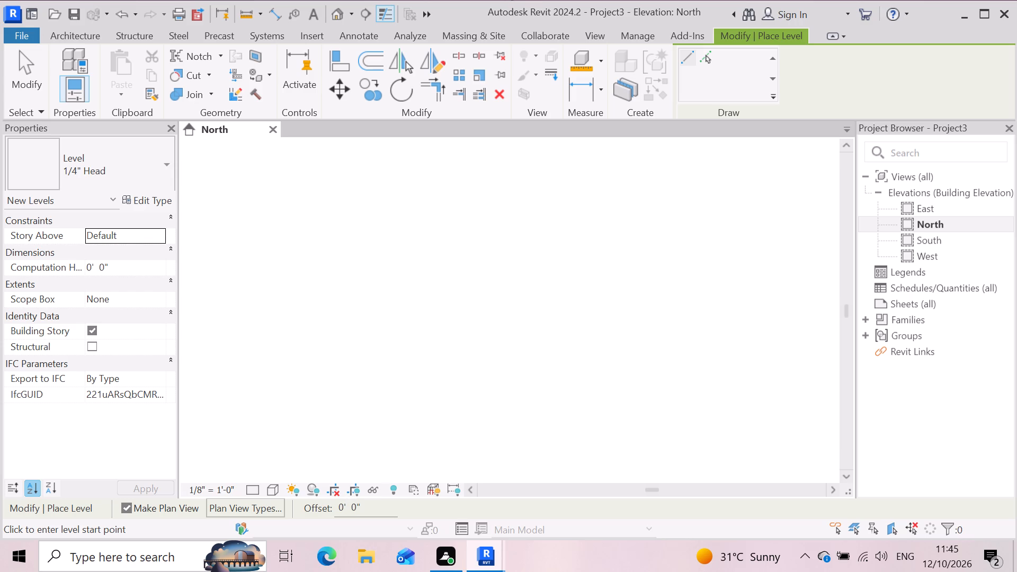
left_click(273, 510)
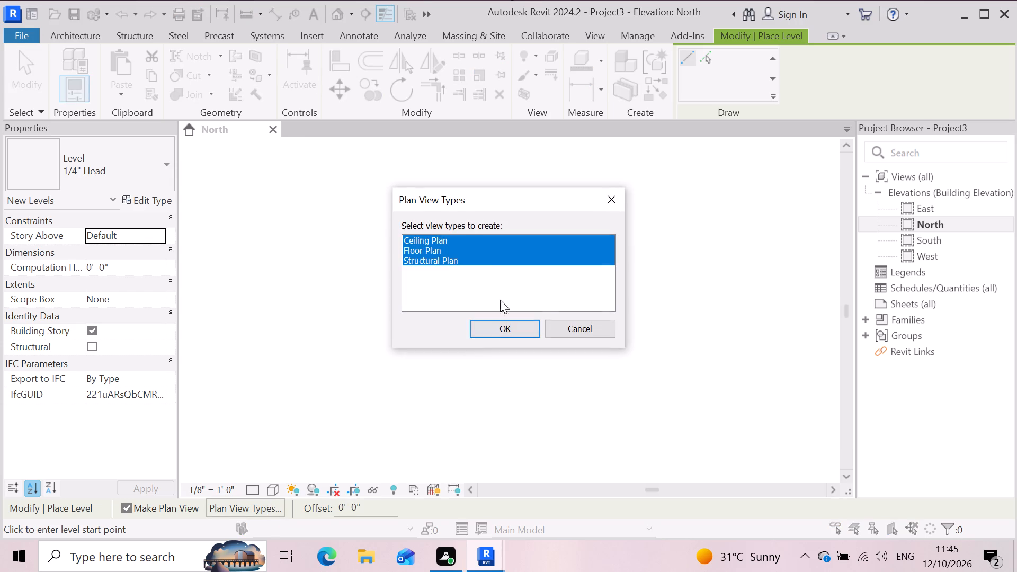
left_click(490, 245)
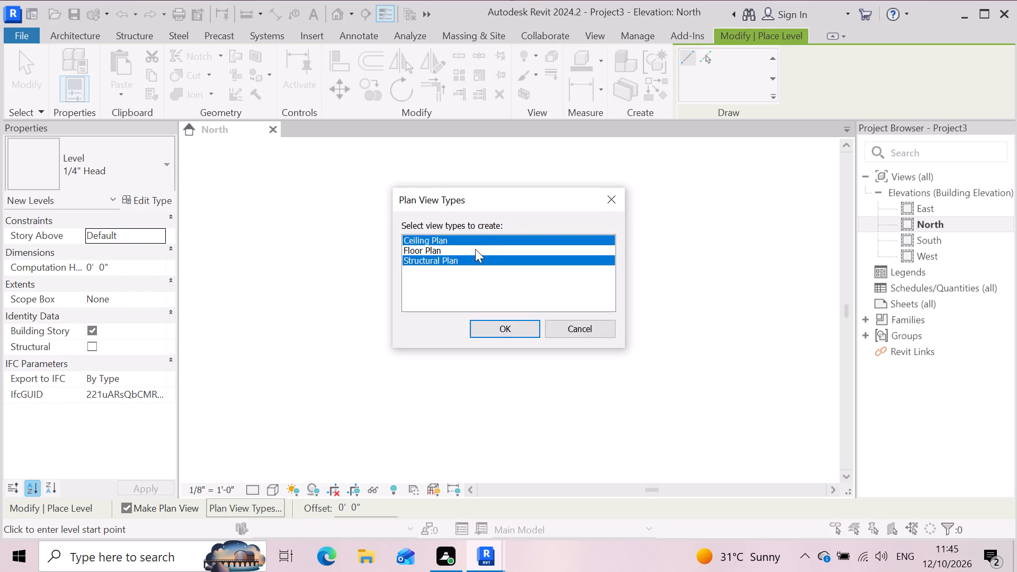
left_click(493, 330)
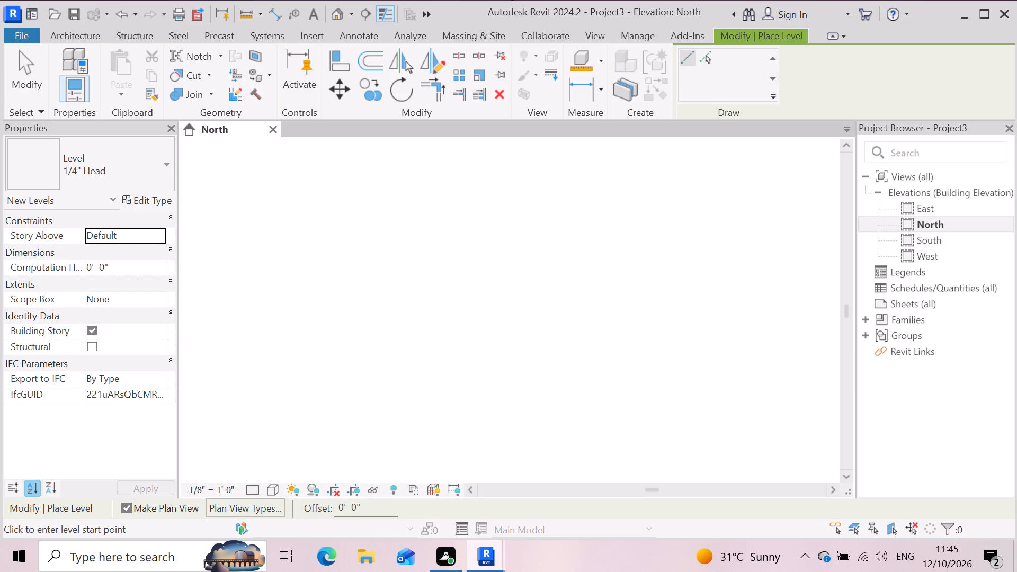
left_click_drag(365, 508, 308, 507)
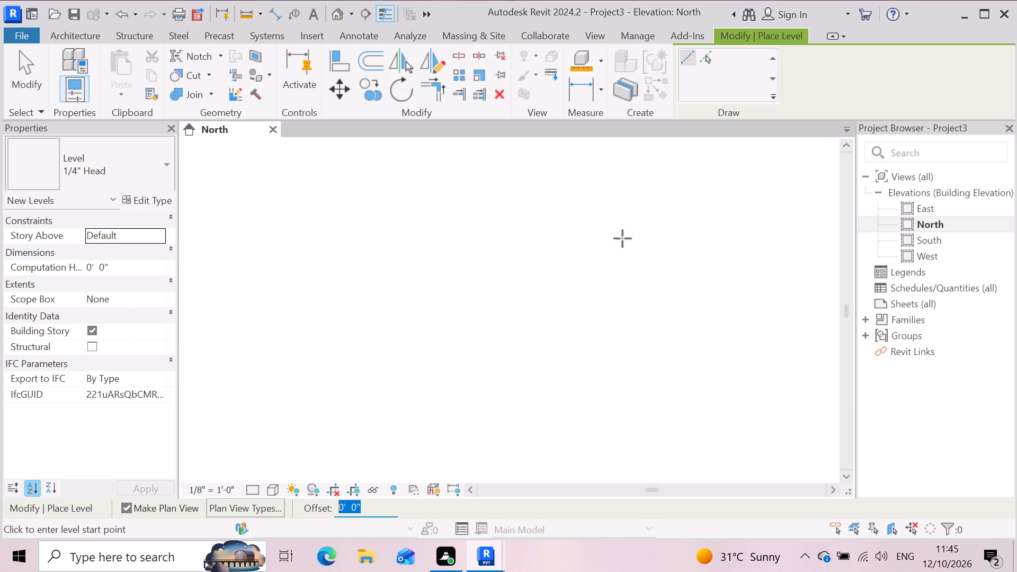
key("Escape")
left_click(680, 57)
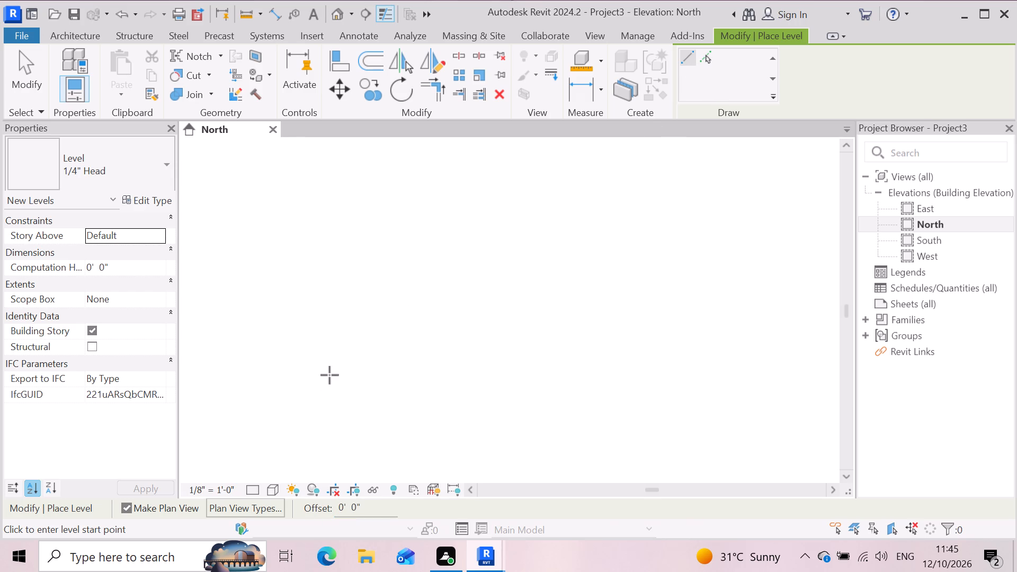
left_click(318, 374)
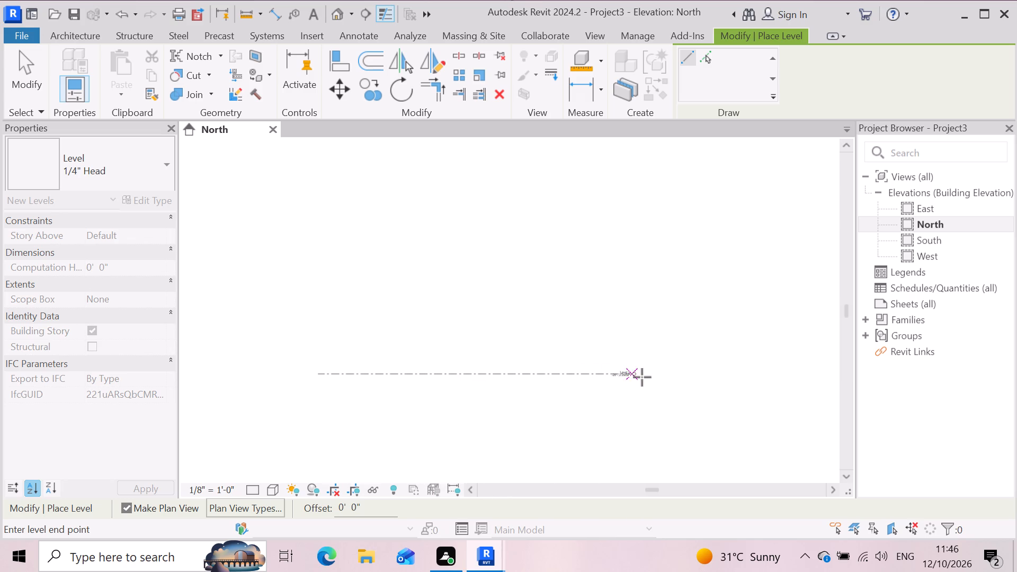
left_click(709, 386)
key("Escape")
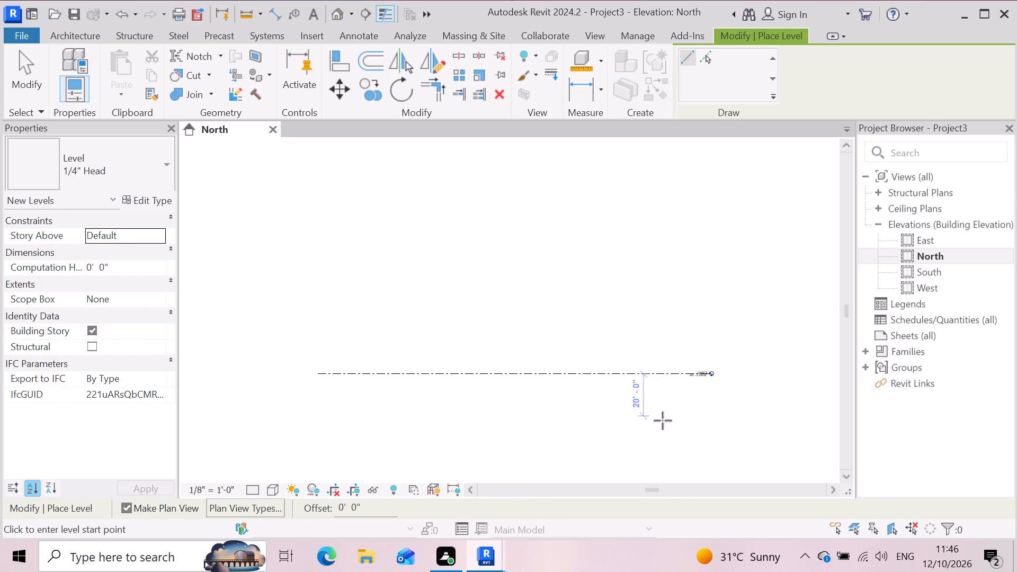
scroll(736, 381, "up", 2)
key("Escape")
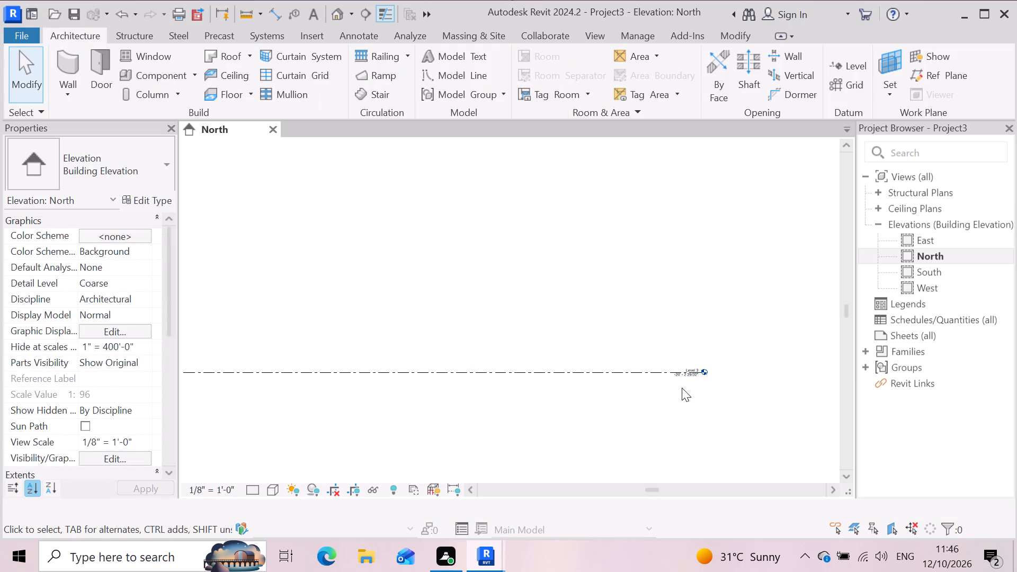
Rename the new level as GL.
scroll(682, 381, "up", 11)
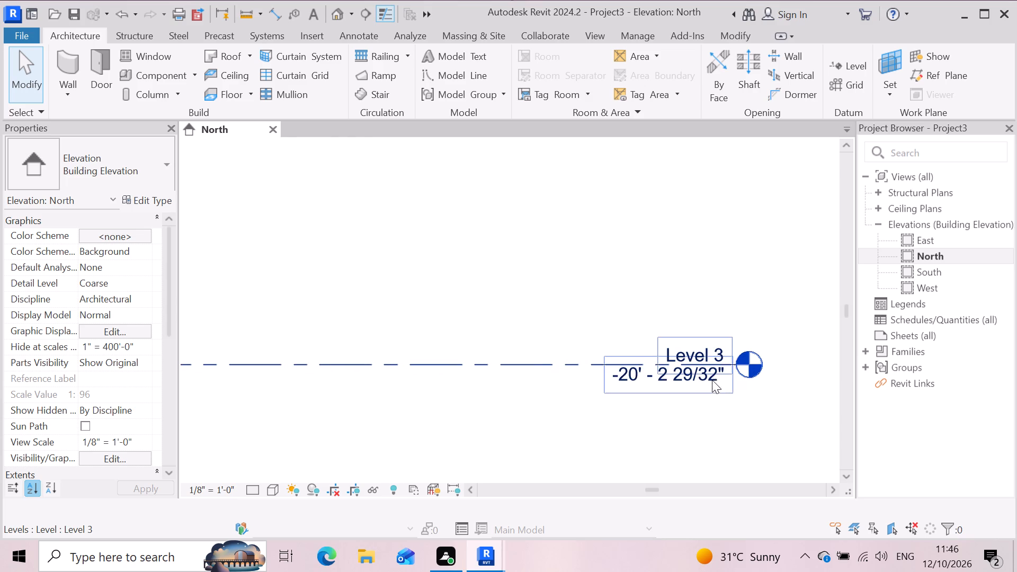
scroll(717, 371, "up", 5)
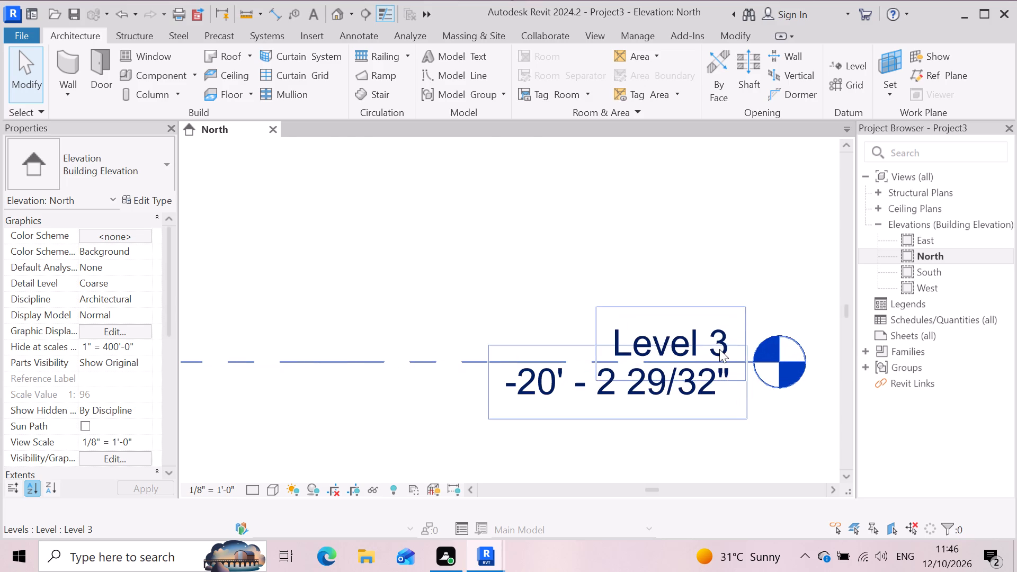
left_click(719, 349)
left_click(718, 351)
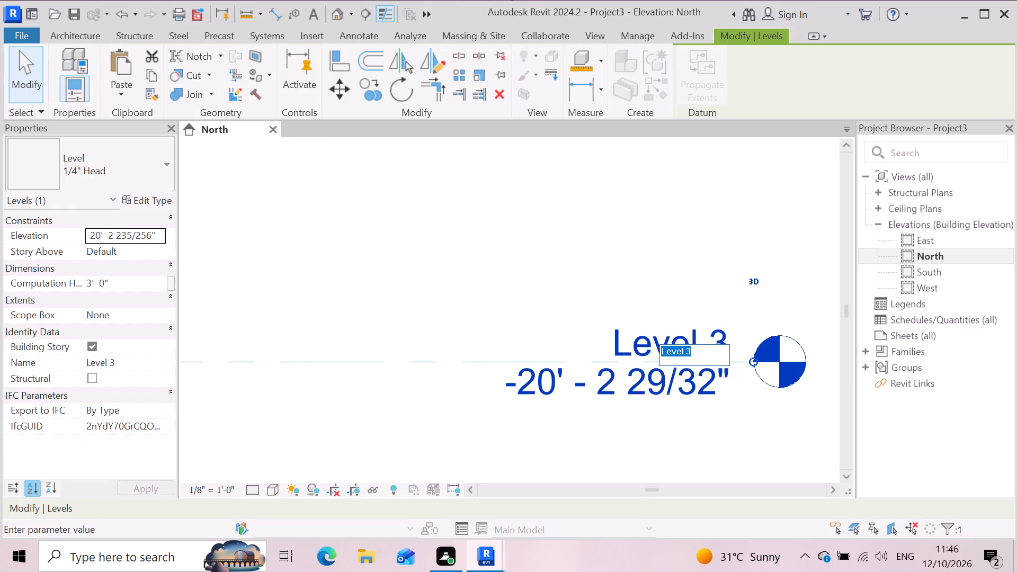
key("BackSpace")
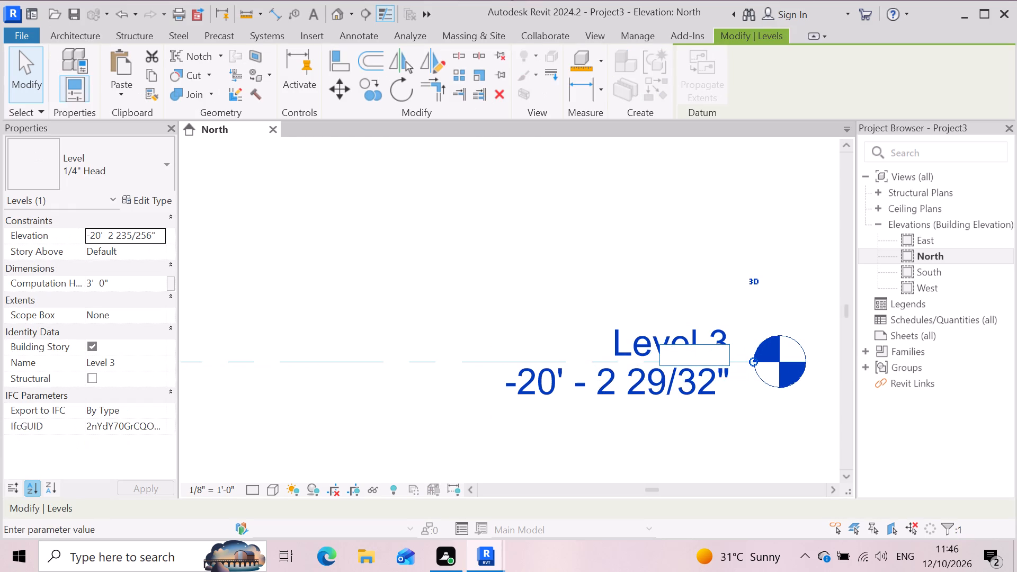
type("GL")
key("Return")
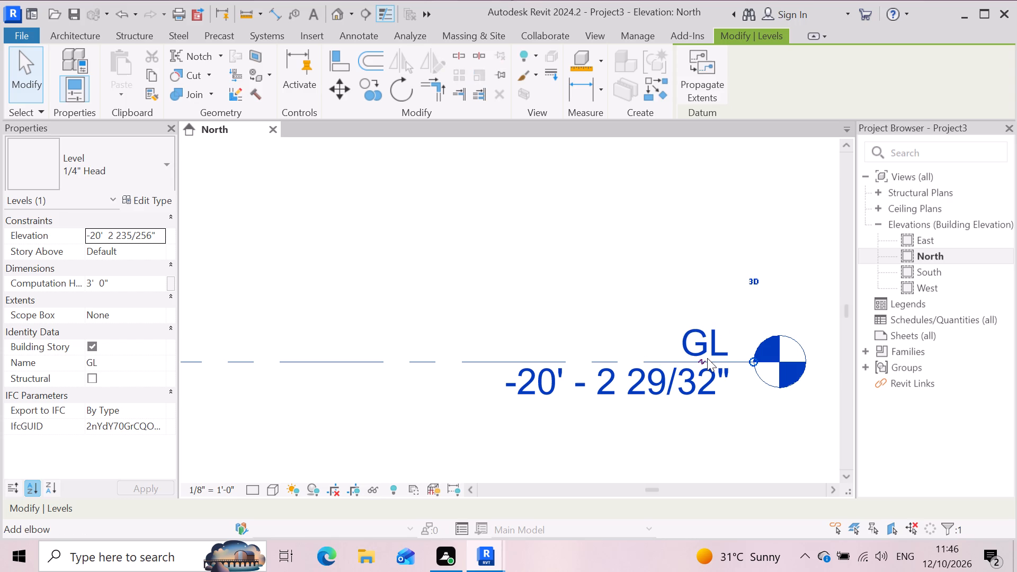
Set the GL level's elevation to 0.
left_click(698, 395)
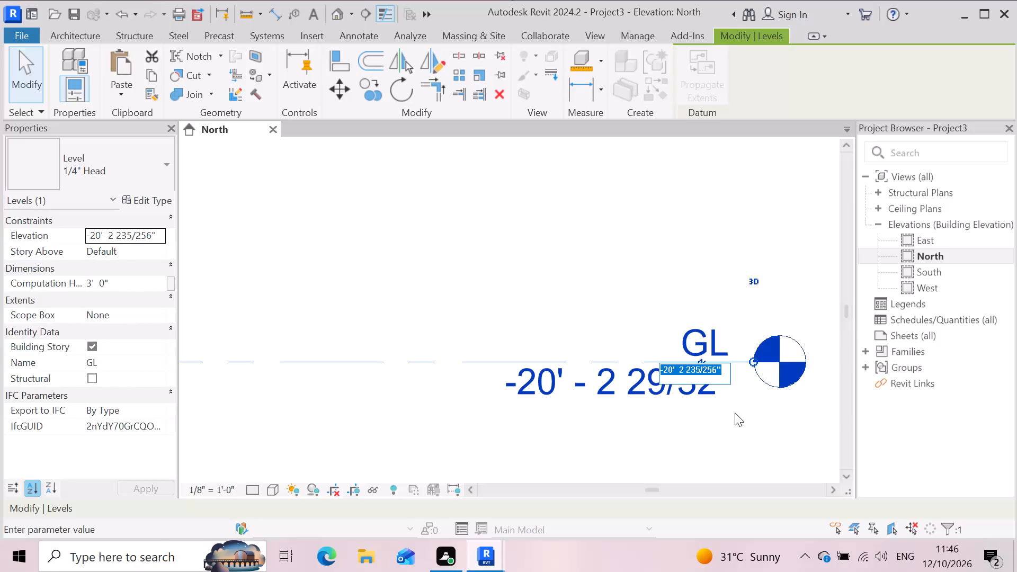
key("0")
key("Return")
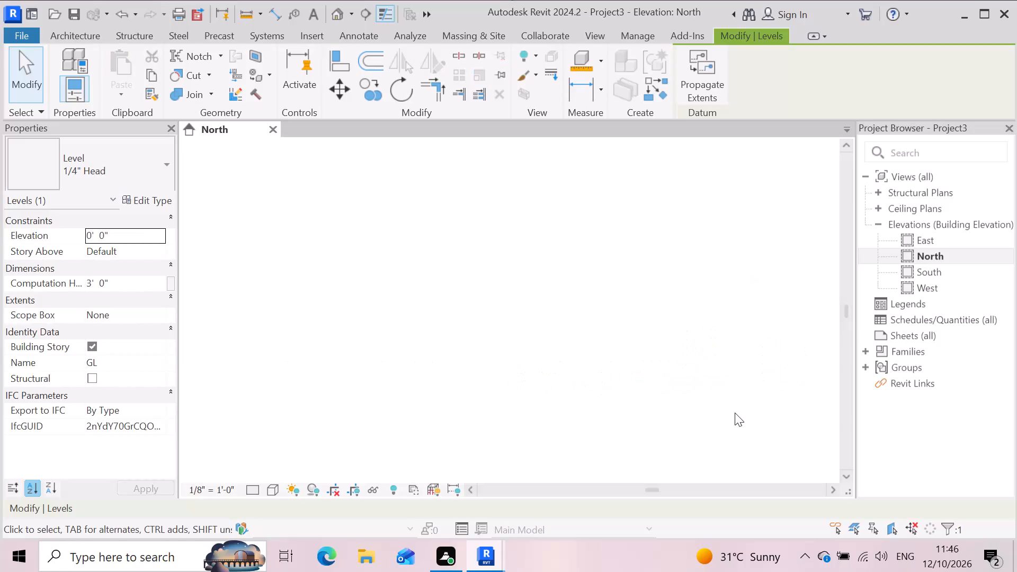
scroll(648, 389, "down", 13)
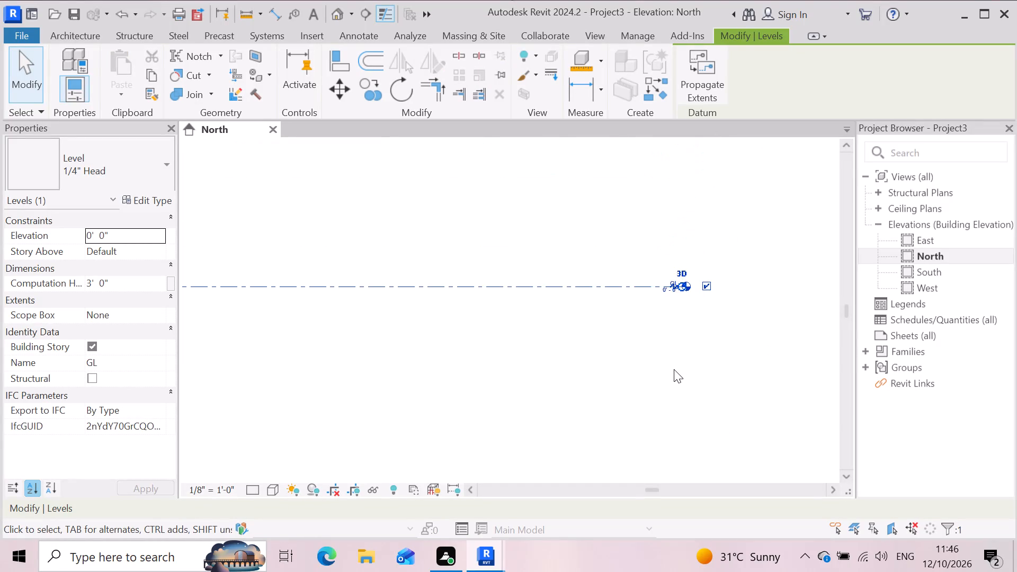
scroll(674, 369, "down", 4)
scroll(745, 364, "down", 2)
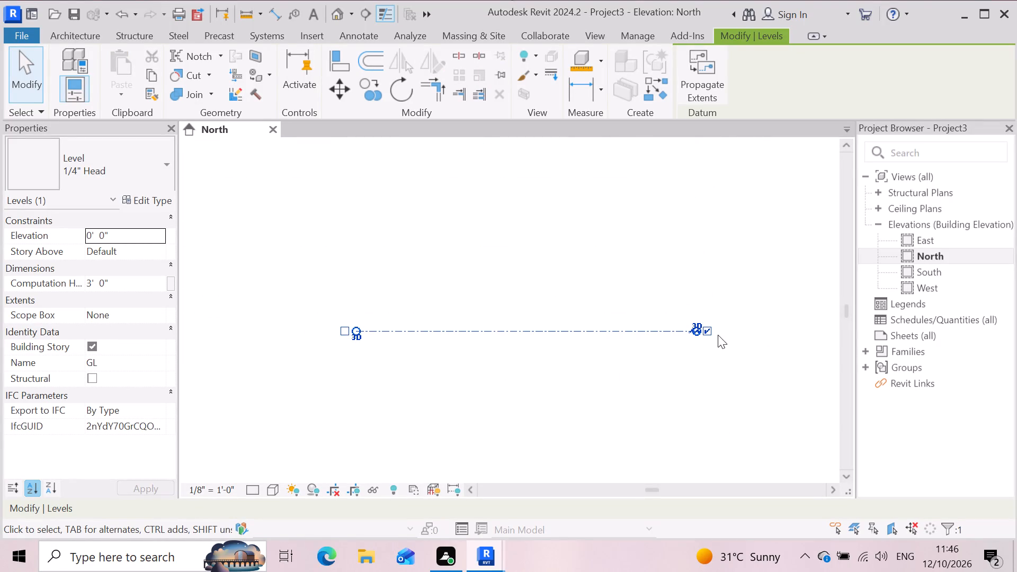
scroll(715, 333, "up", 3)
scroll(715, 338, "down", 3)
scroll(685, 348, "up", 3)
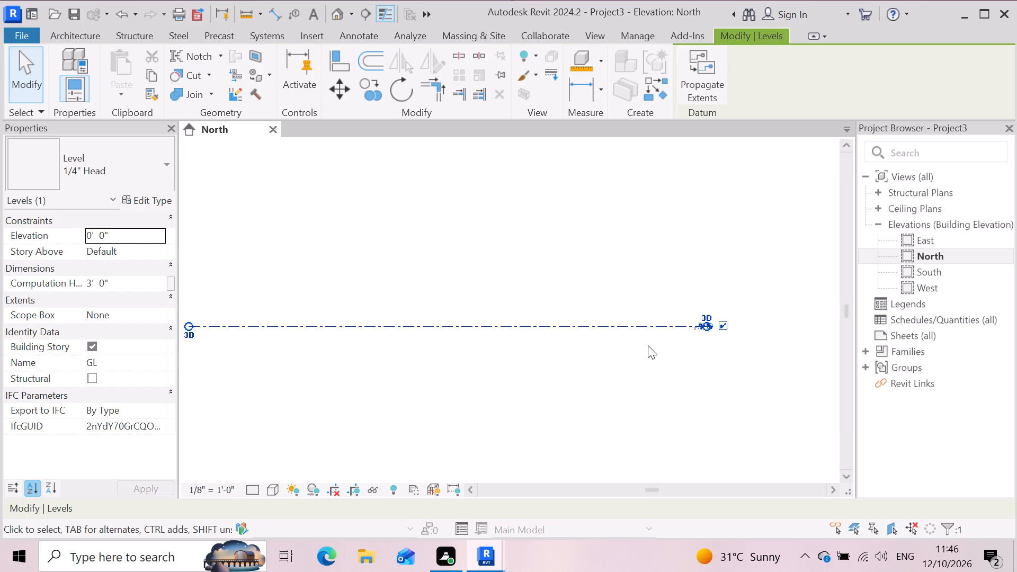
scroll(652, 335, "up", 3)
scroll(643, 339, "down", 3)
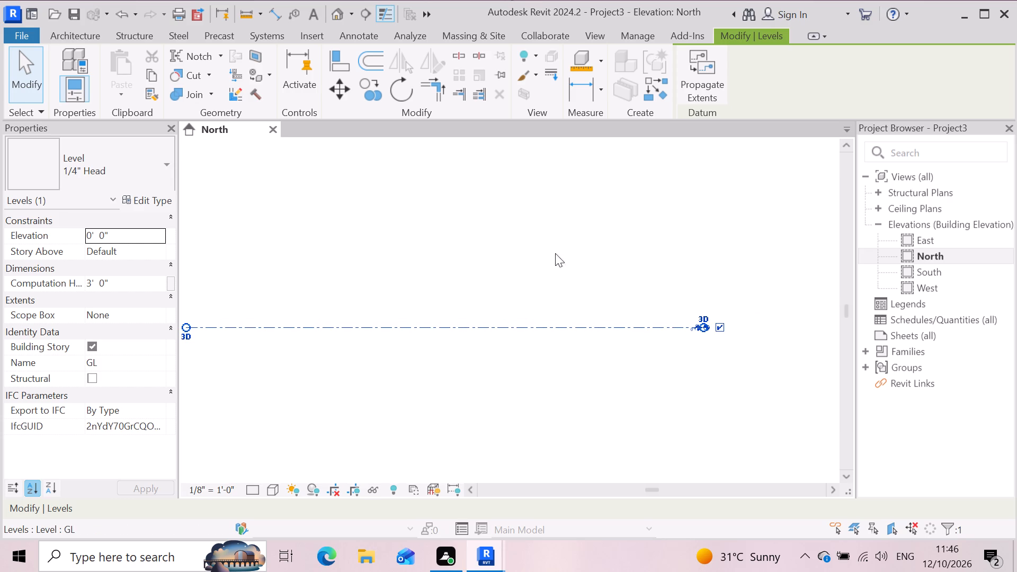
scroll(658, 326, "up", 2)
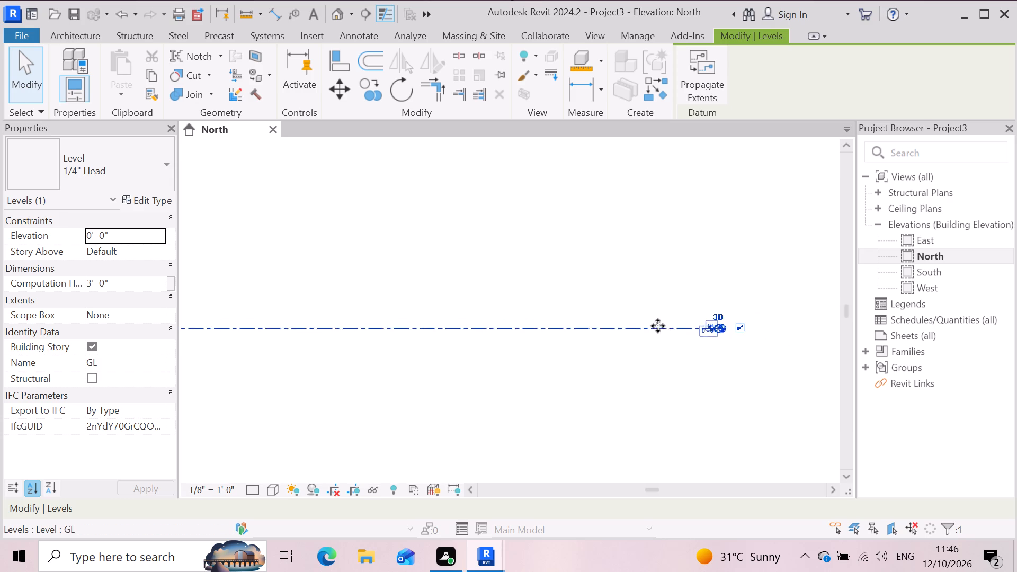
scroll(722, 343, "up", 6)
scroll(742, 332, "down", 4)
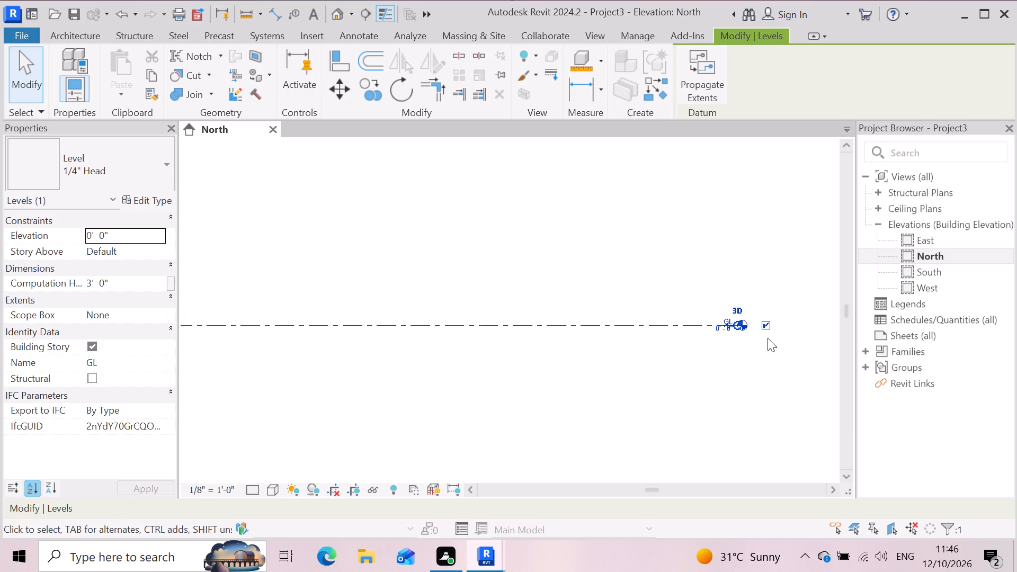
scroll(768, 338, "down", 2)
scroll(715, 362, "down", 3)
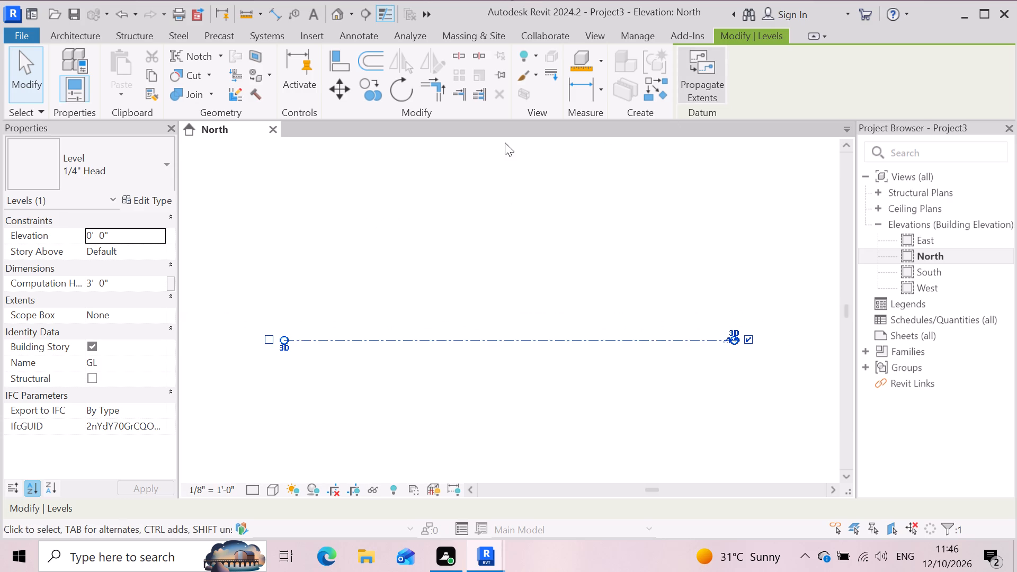
Place a level with ceiling and structural plan views, offset 4267' below GL, by picking the GL line in the North elevation.
left_click(63, 40)
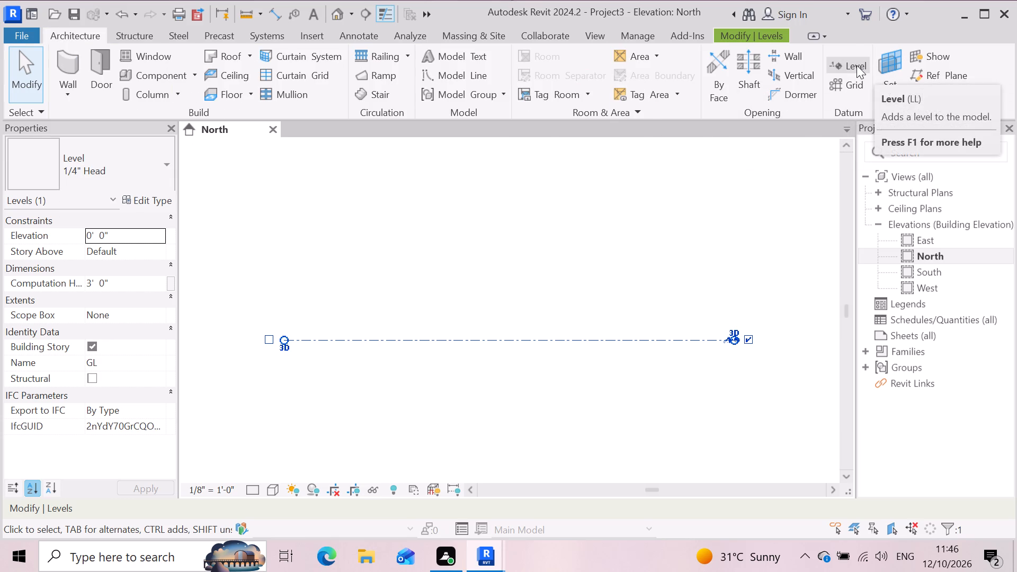
left_click(857, 65)
left_click(706, 54)
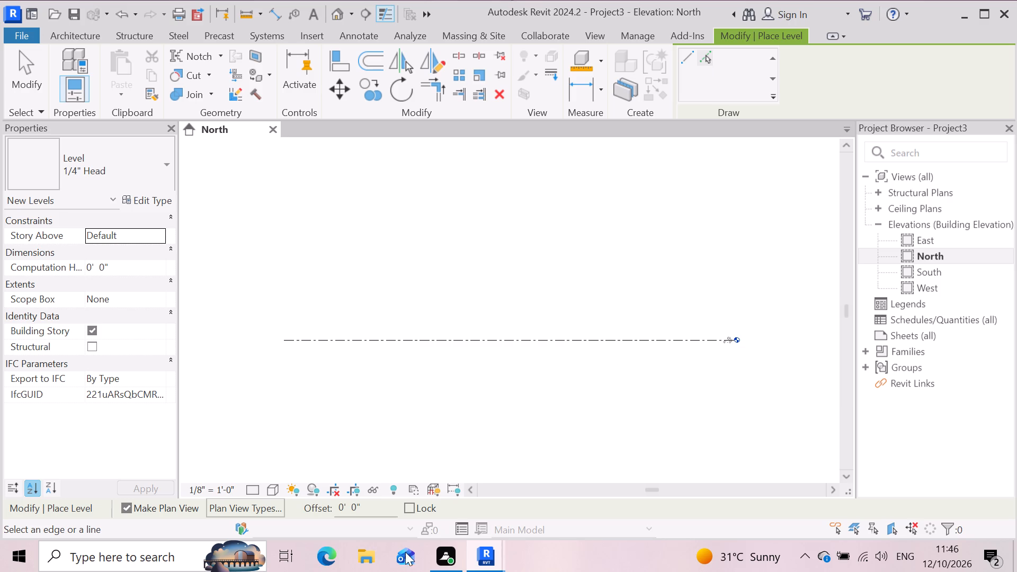
left_click_drag(366, 508, 303, 518)
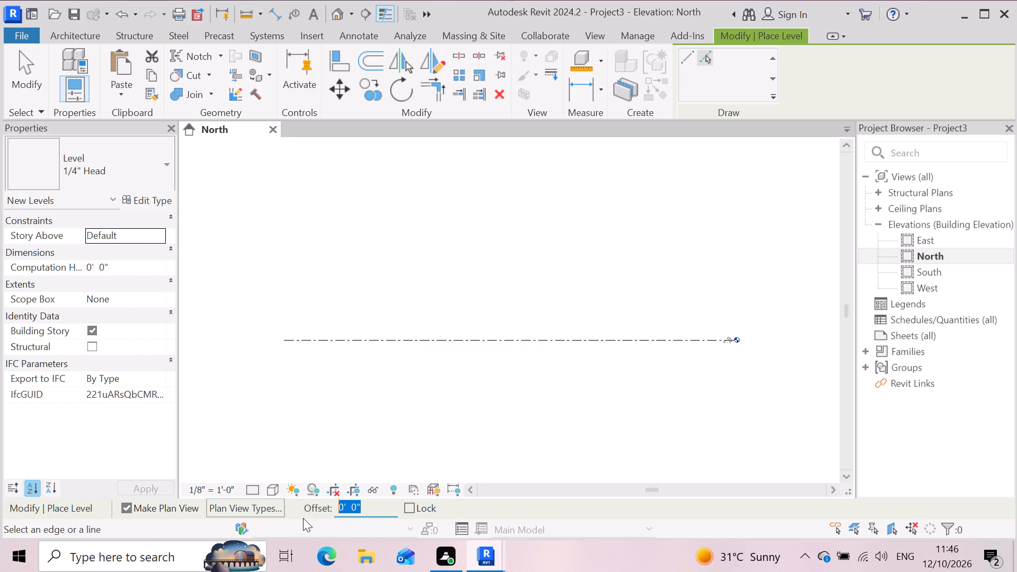
left_click(231, 505)
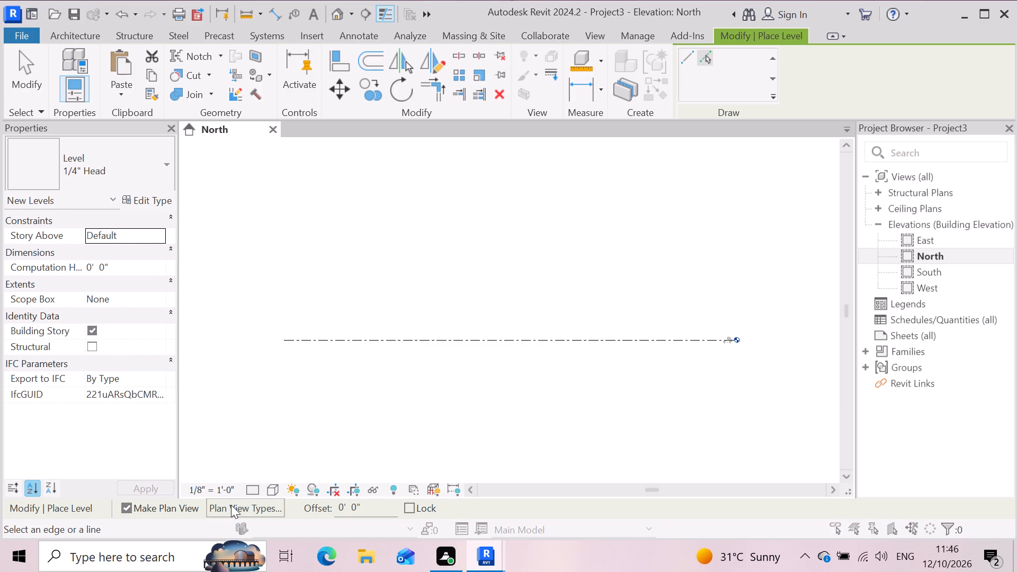
left_click(494, 327)
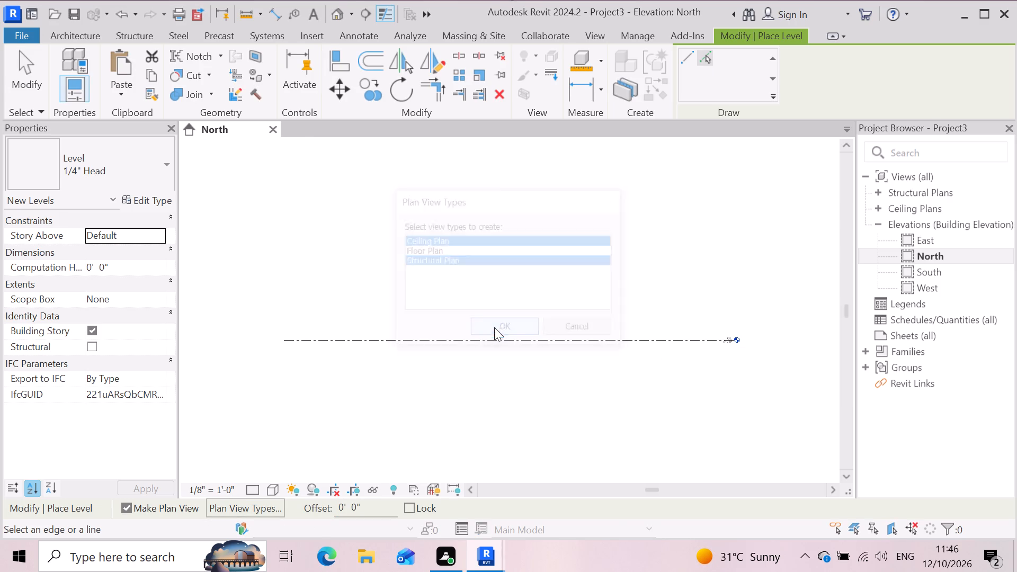
left_click_drag(364, 510, 311, 493)
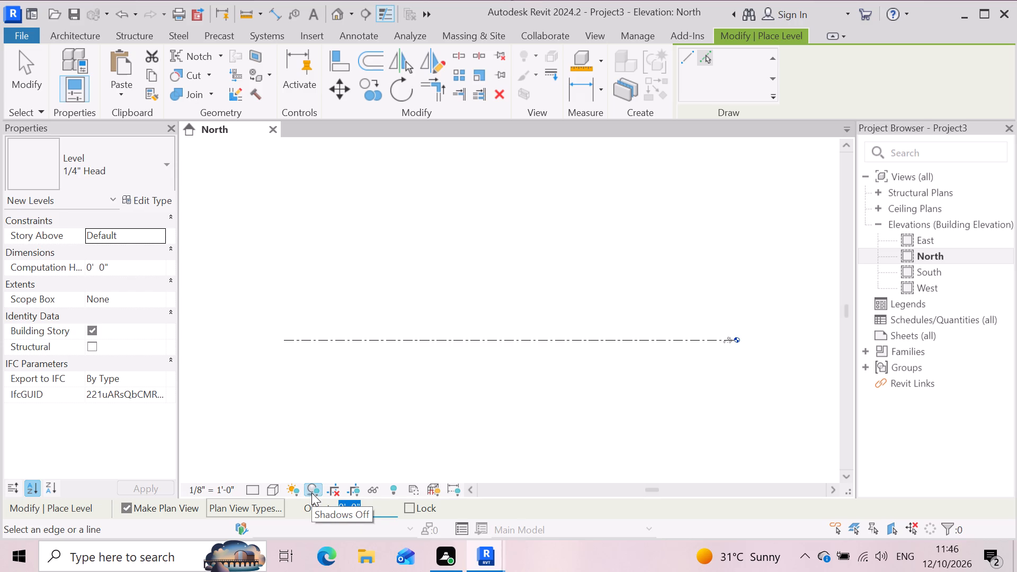
type("42")
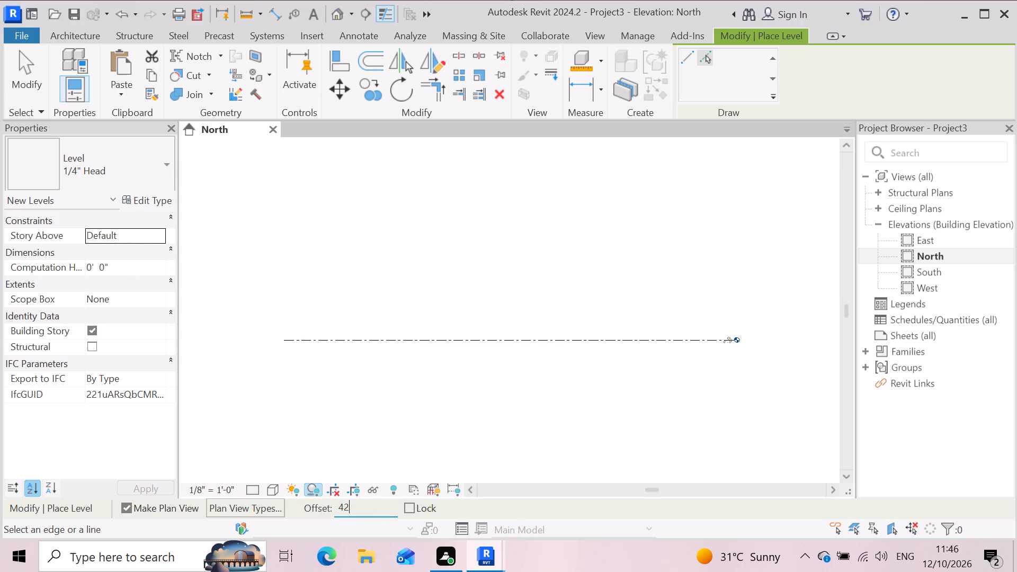
type("67")
key("Return")
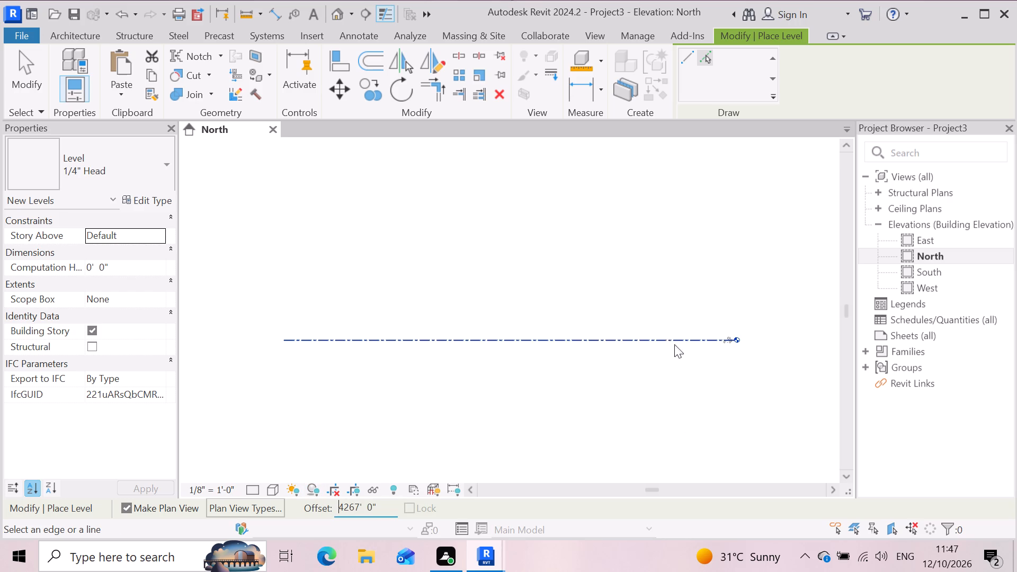
left_click(703, 56)
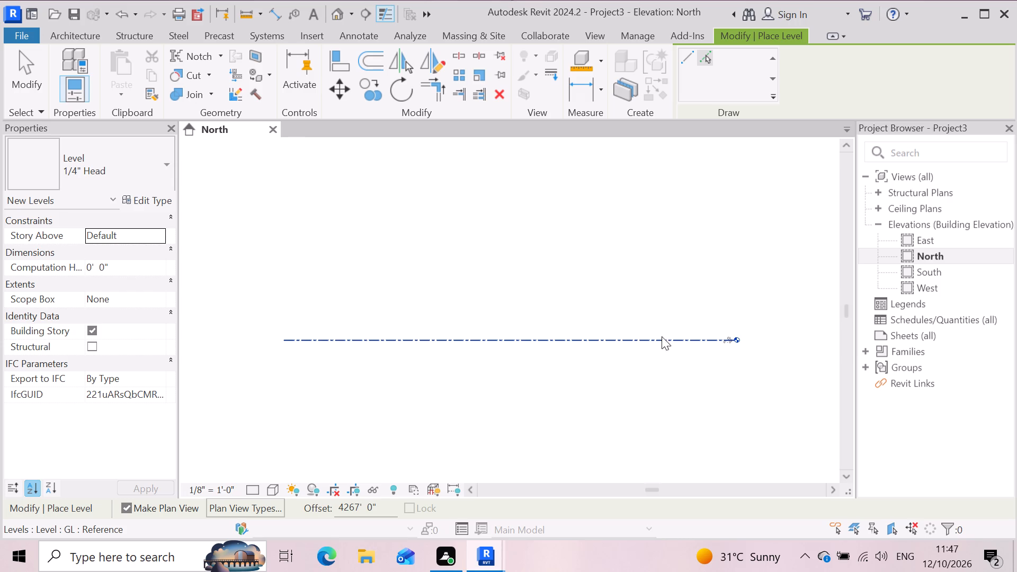
scroll(703, 343, "up", 3)
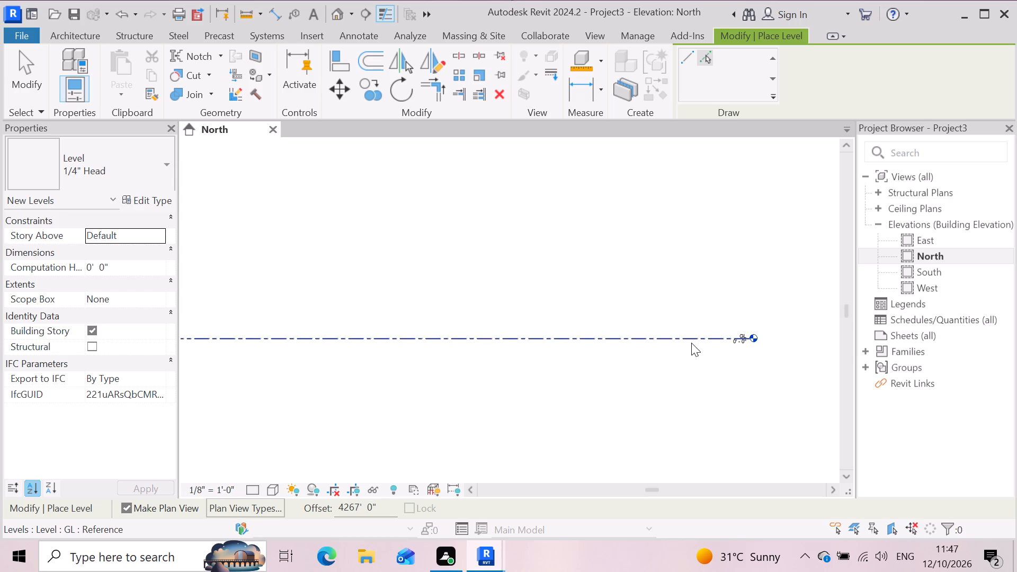
left_click(384, 507)
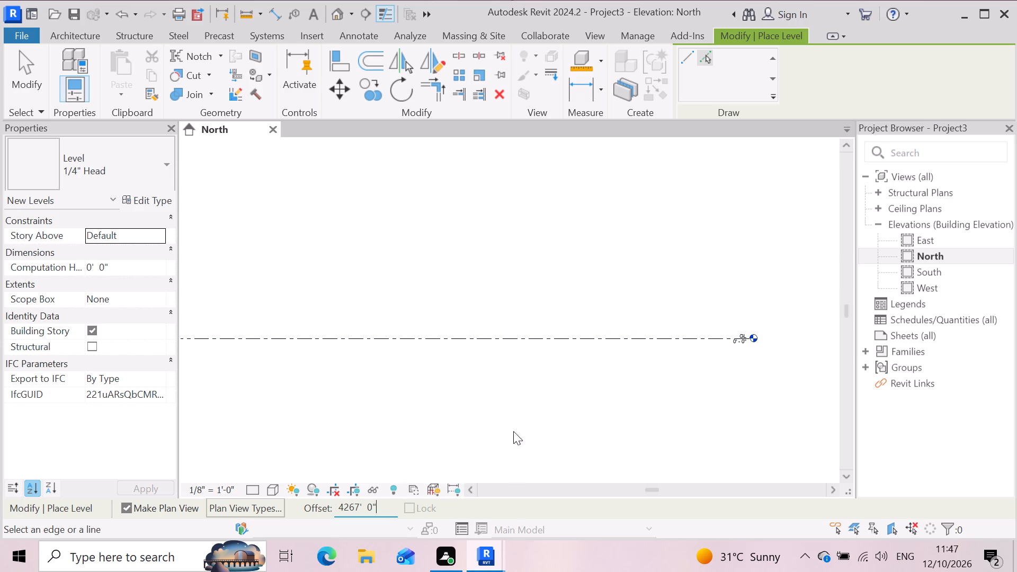
key("Return")
key("Return")
left_click(700, 55)
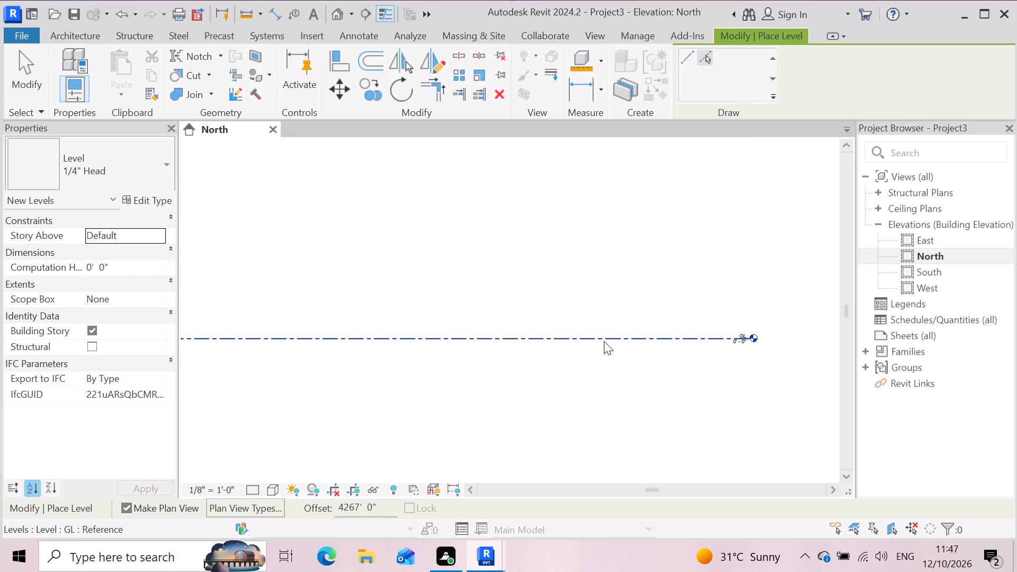
scroll(662, 289, "down", 5)
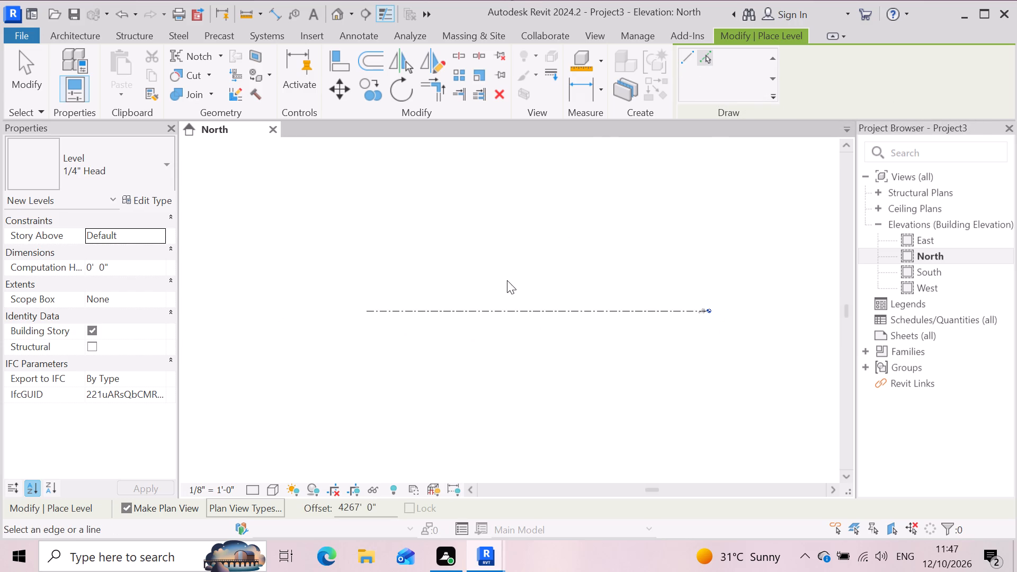
scroll(504, 282, "up", 3)
scroll(372, 293, "down", 2)
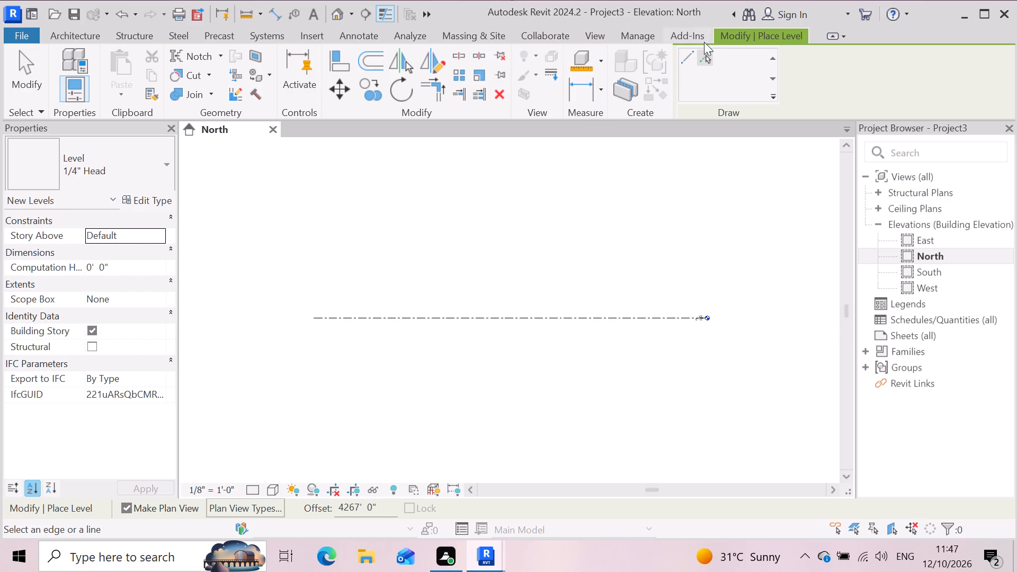
left_click(686, 64)
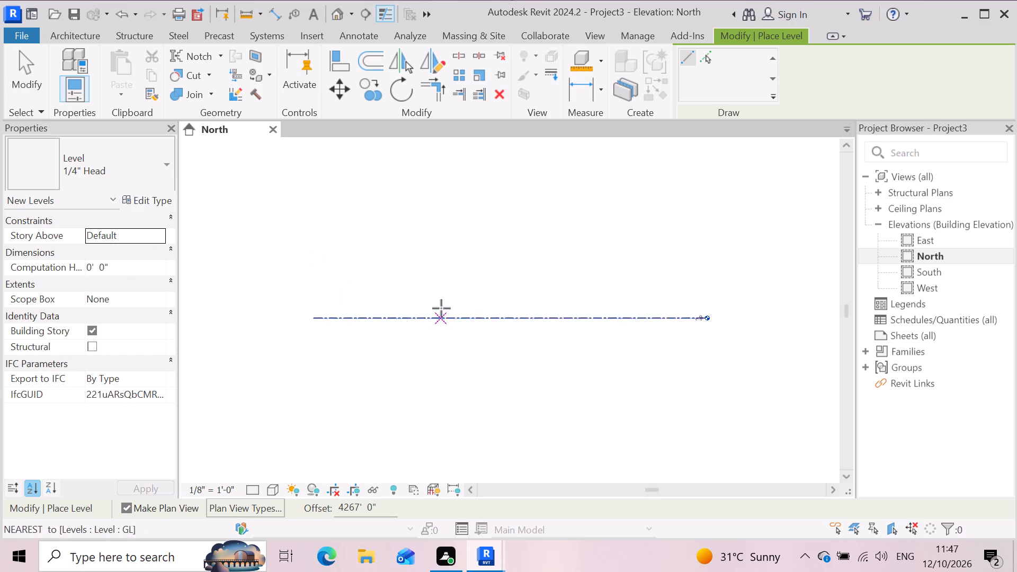
scroll(441, 308, "up", 3)
scroll(339, 243, "down", 2)
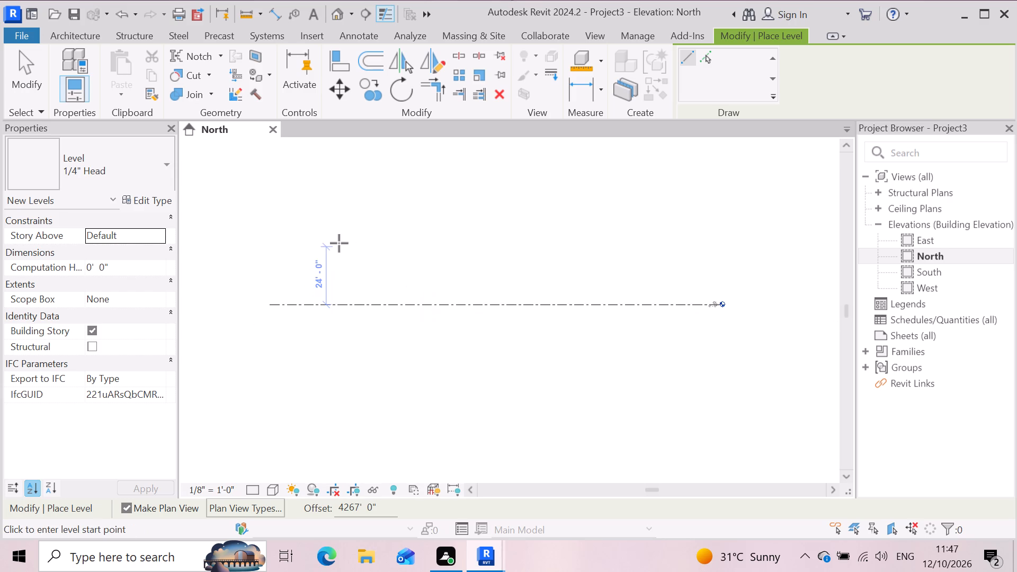
left_click(710, 57)
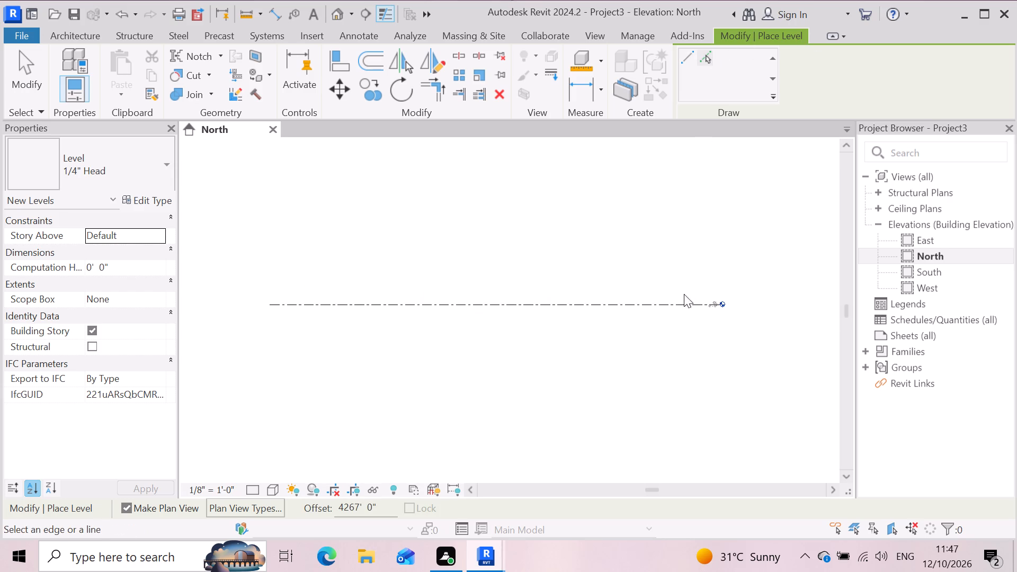
scroll(633, 284, "down", 5)
scroll(642, 254, "up", 6)
scroll(624, 272, "down", 2)
scroll(644, 278, "up", 1)
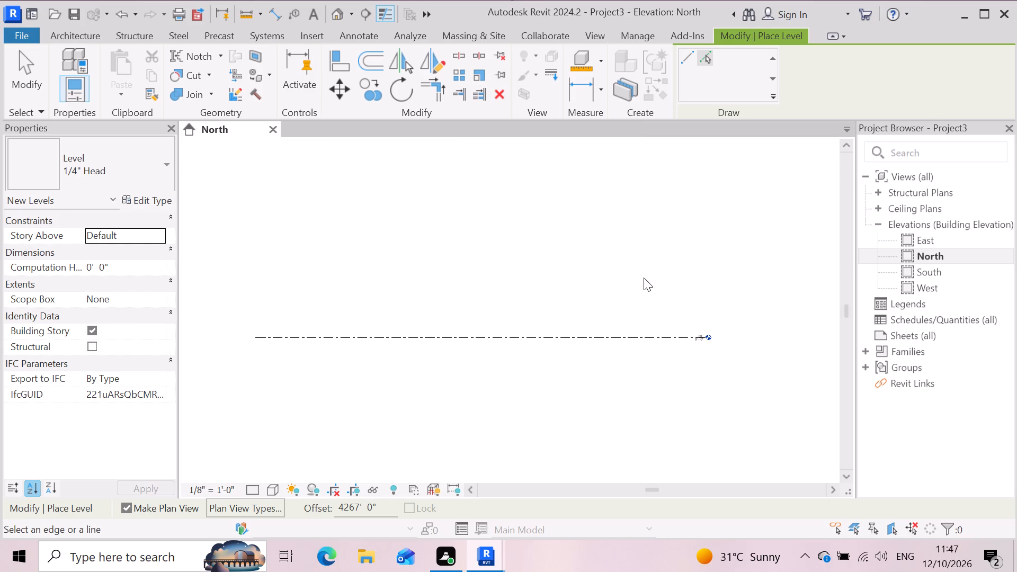
scroll(644, 278, "up", 1)
scroll(646, 278, "down", 1)
scroll(710, 339, "up", 2)
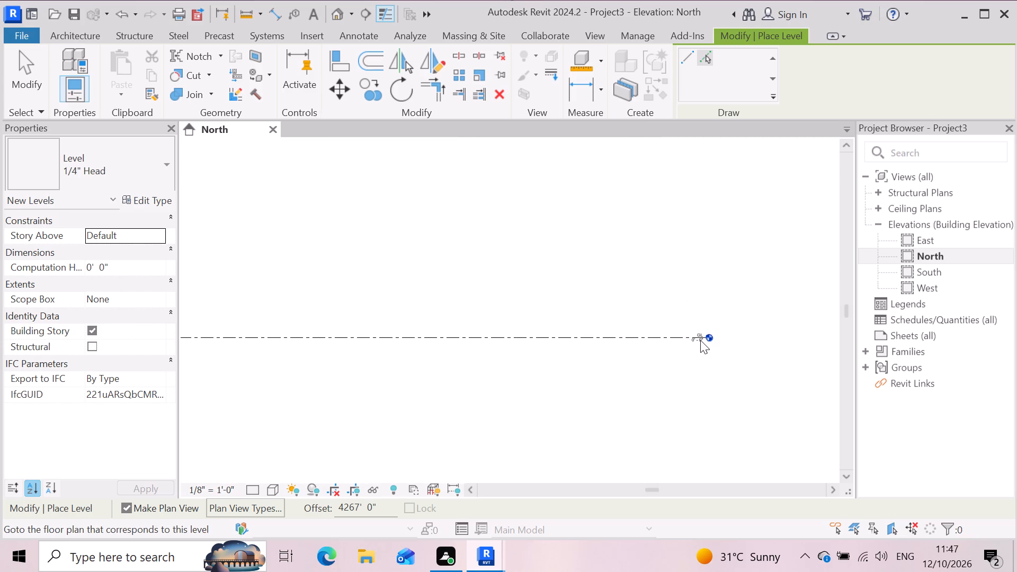
scroll(700, 340, "up", 8)
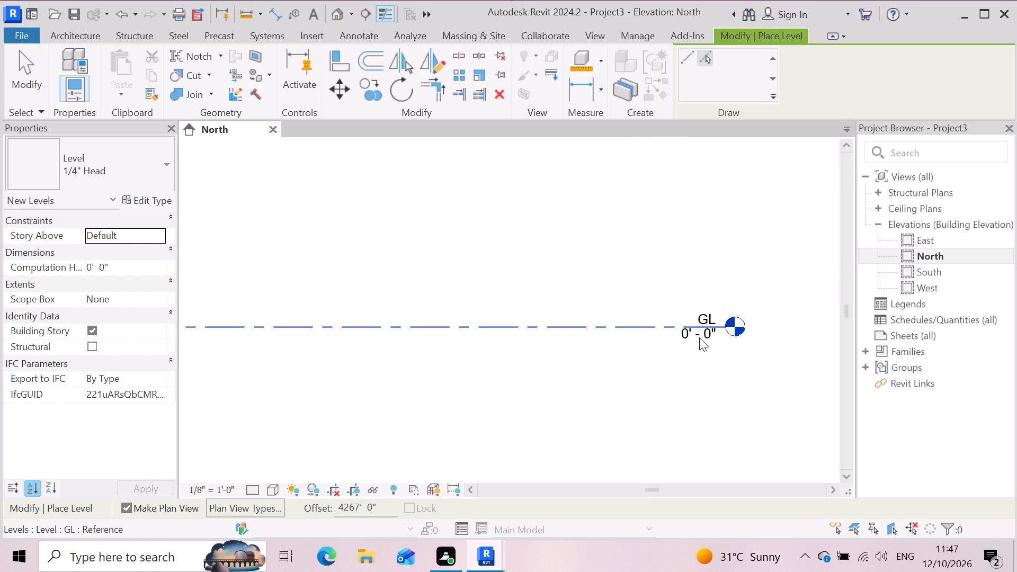
left_click(688, 336)
Examine the newly placed level below GL and its elevation label in the North elevation.
scroll(719, 284, "down", 5)
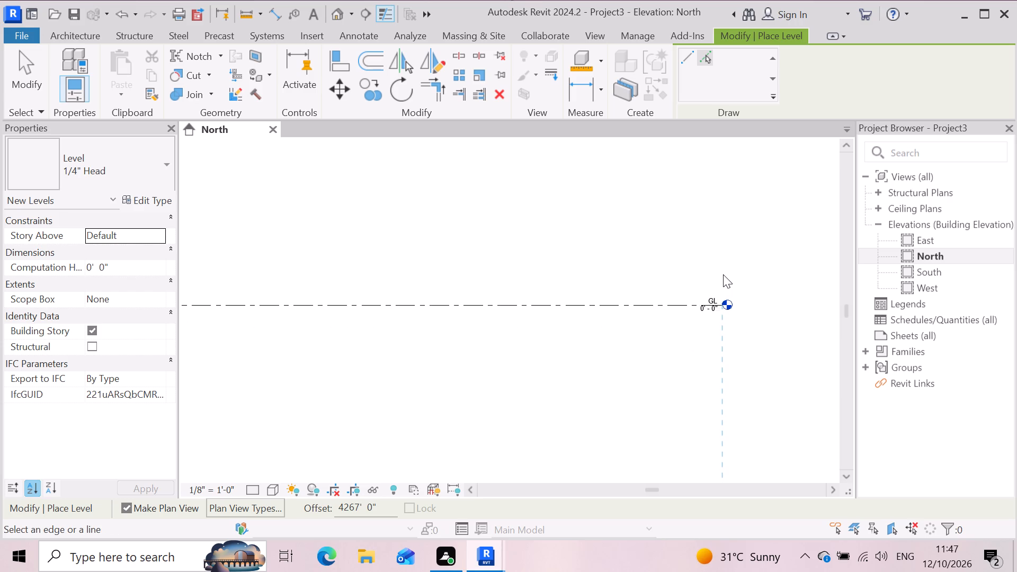
scroll(723, 274, "down", 16)
scroll(570, 288, "down", 5)
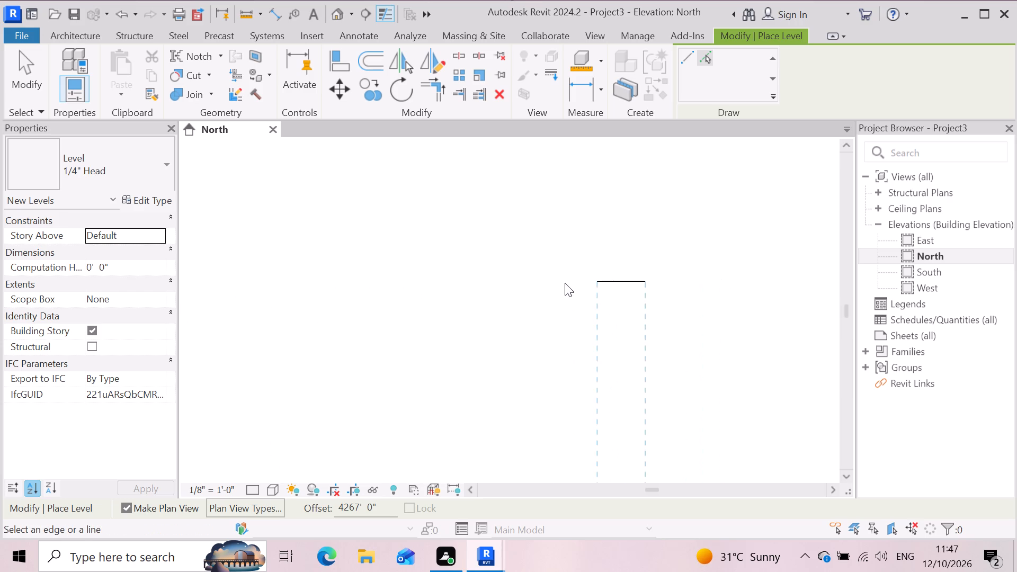
scroll(565, 283, "down", 17)
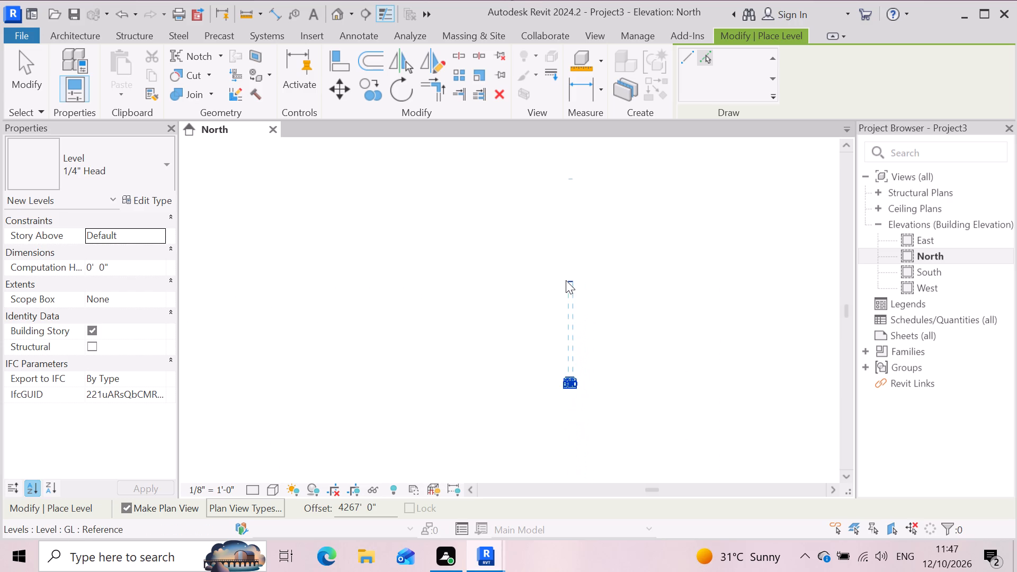
scroll(565, 386, "up", 12)
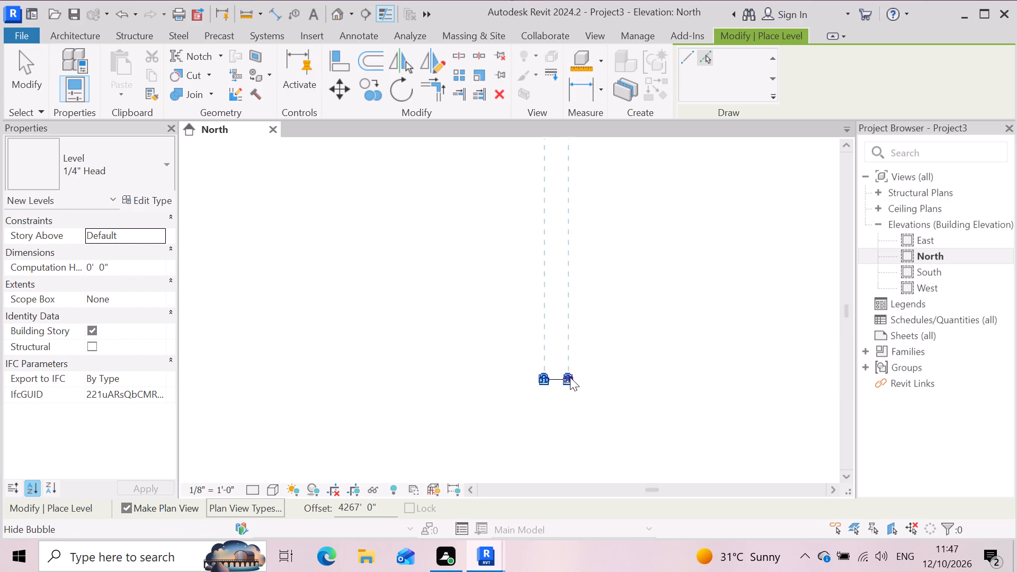
scroll(570, 377, "up", 20)
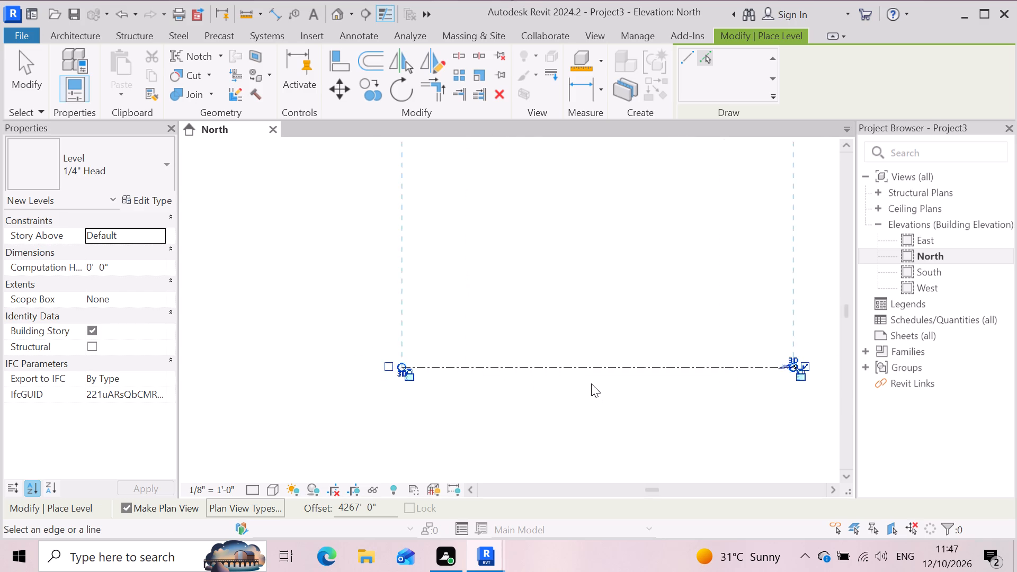
scroll(591, 383, "up", 1)
scroll(407, 345, "down", 2)
scroll(683, 395, "up", 2)
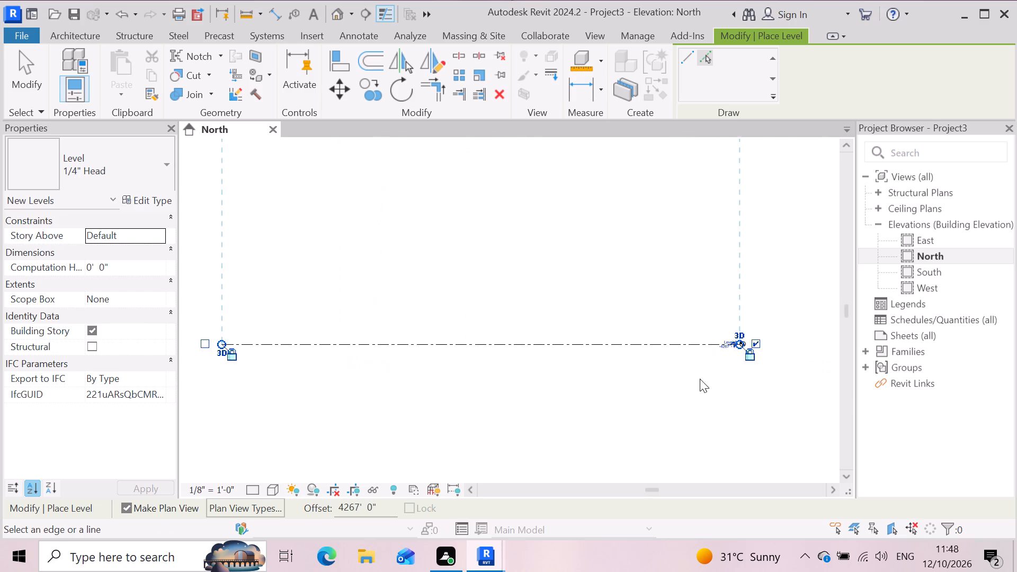
scroll(700, 379, "up", 1)
scroll(735, 343, "up", 8)
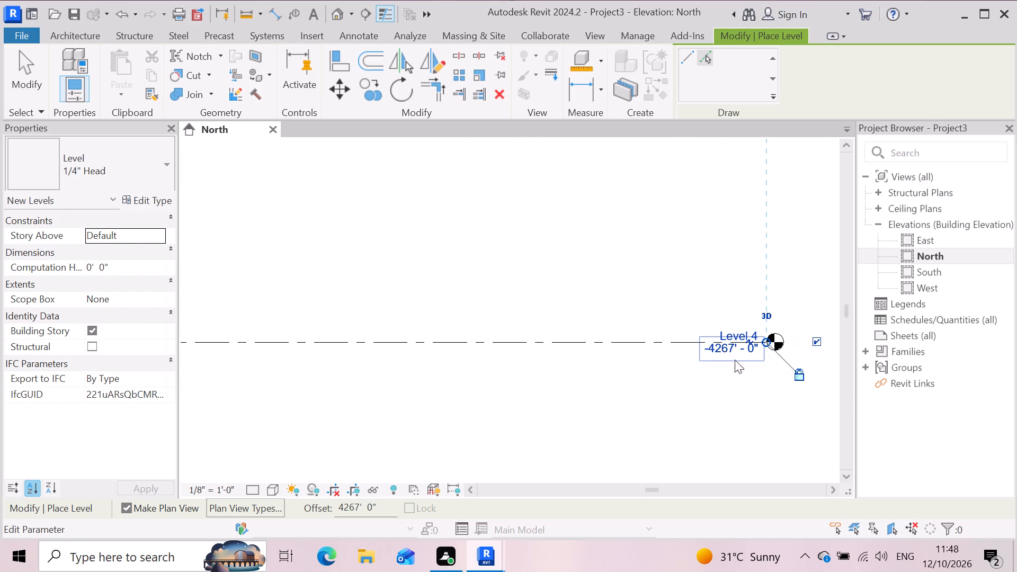
scroll(756, 363, "down", 7)
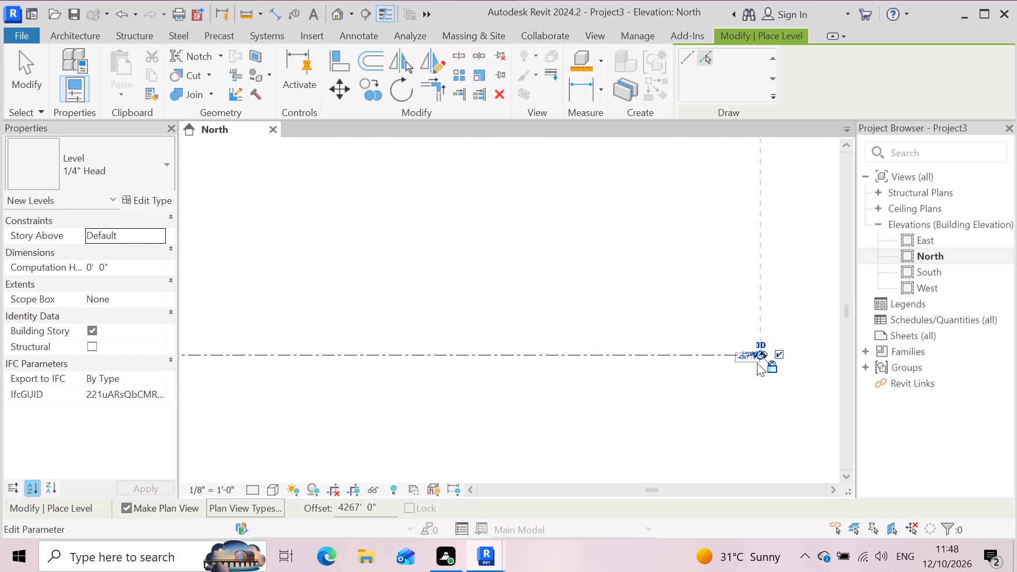
scroll(689, 339, "up", 3)
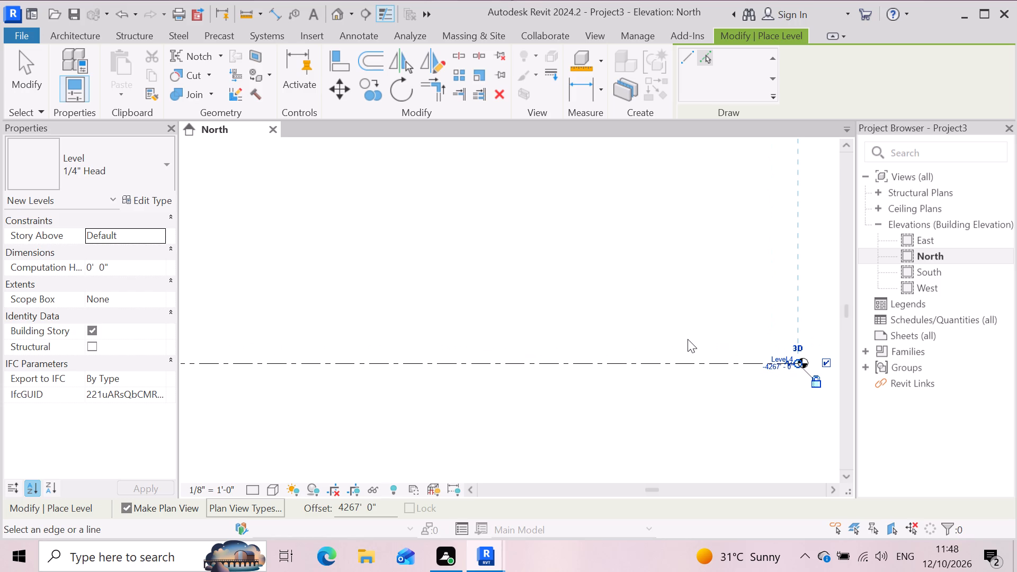
scroll(719, 338, "down", 4)
scroll(666, 369, "up", 3)
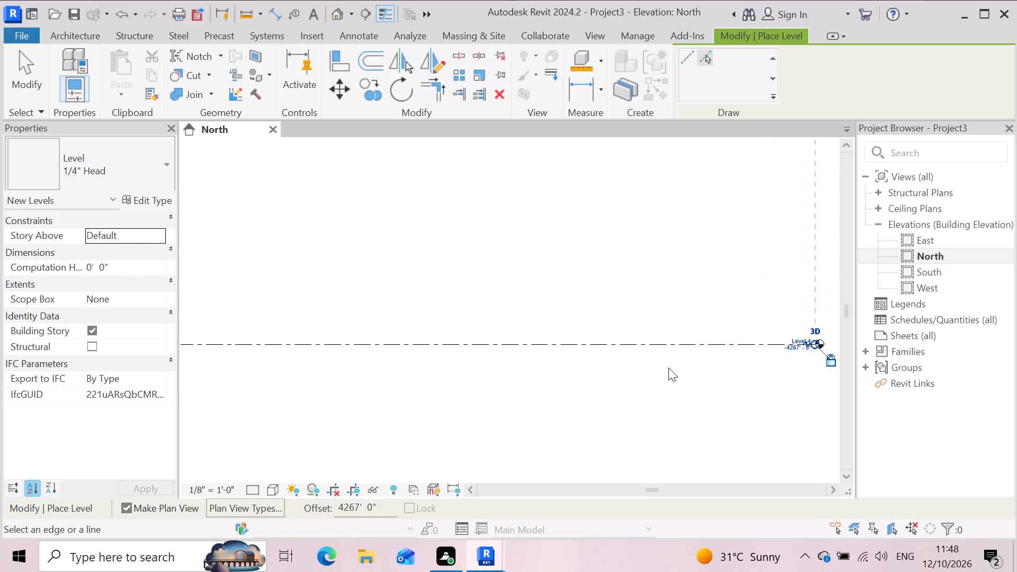
scroll(671, 368, "up", 1)
scroll(658, 373, "down", 2)
scroll(786, 365, "up", 6)
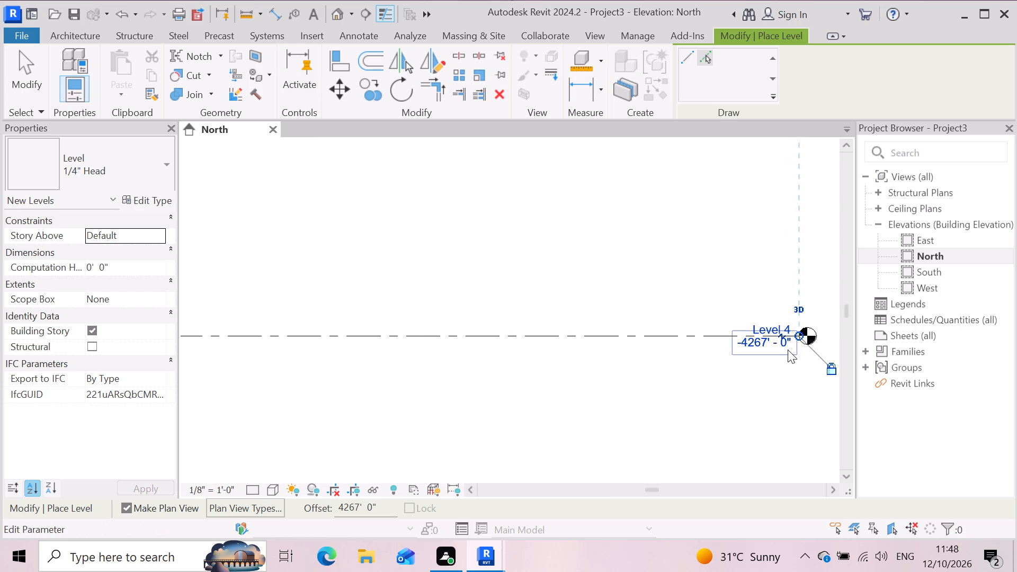
scroll(788, 350, "up", 6)
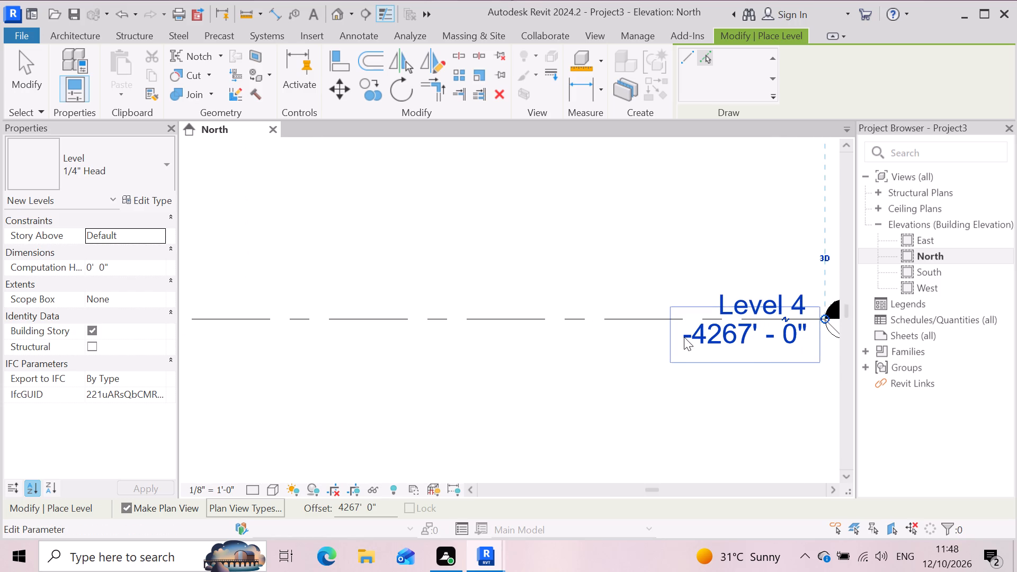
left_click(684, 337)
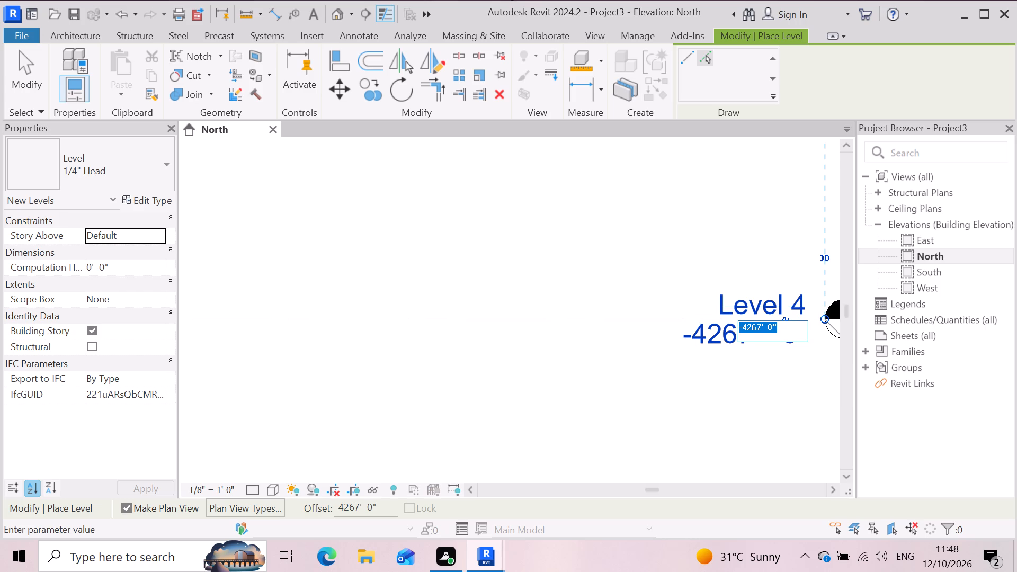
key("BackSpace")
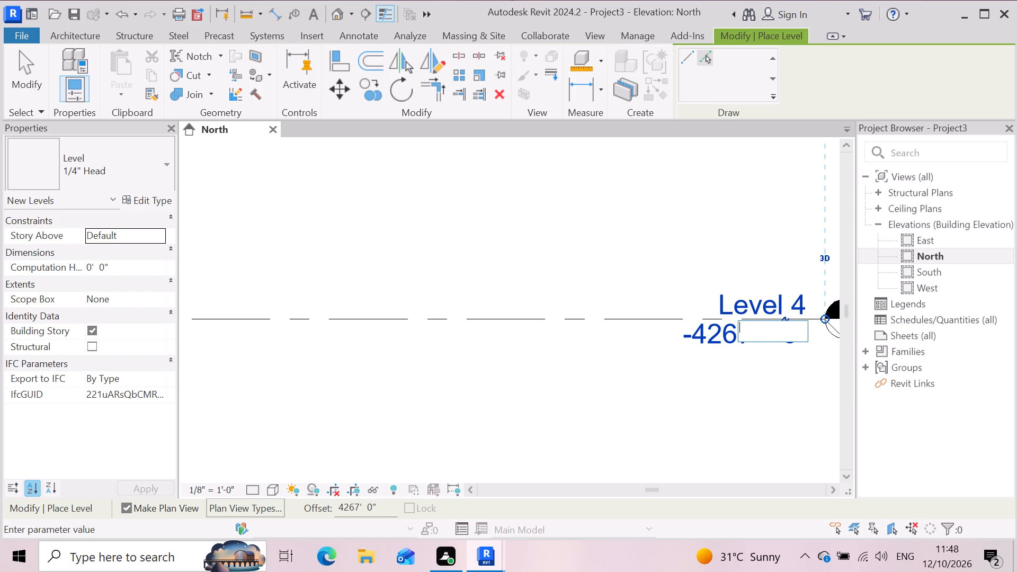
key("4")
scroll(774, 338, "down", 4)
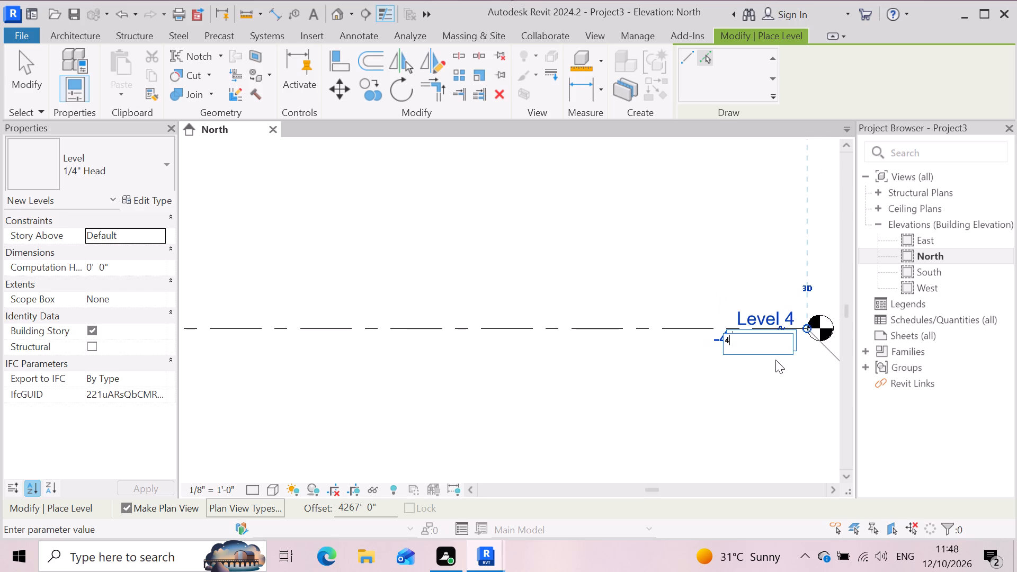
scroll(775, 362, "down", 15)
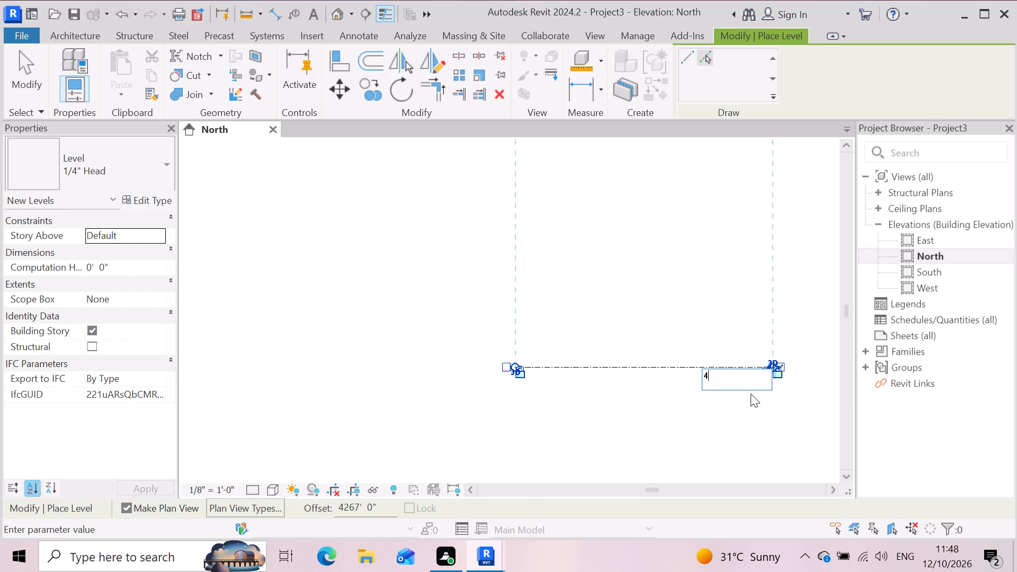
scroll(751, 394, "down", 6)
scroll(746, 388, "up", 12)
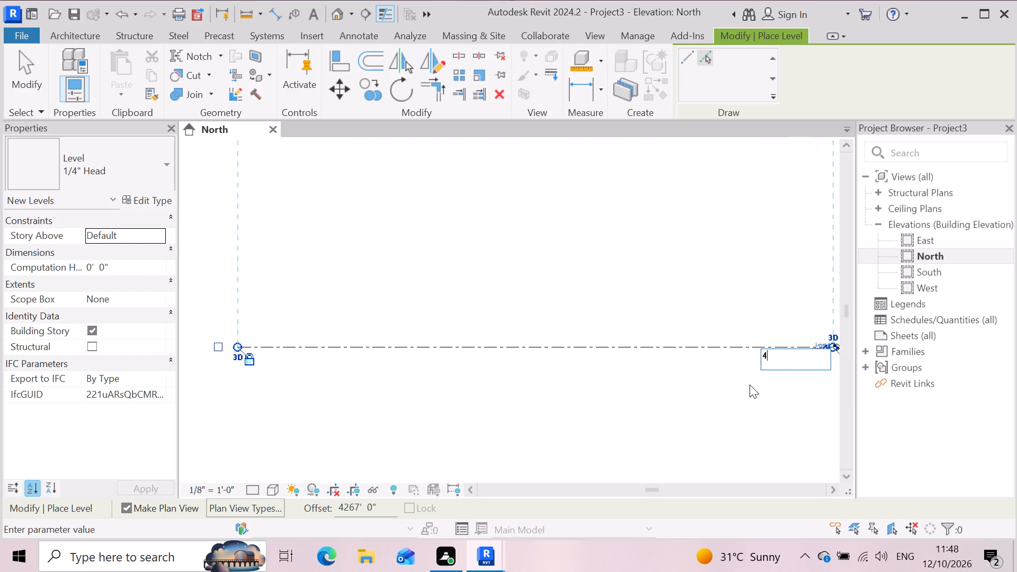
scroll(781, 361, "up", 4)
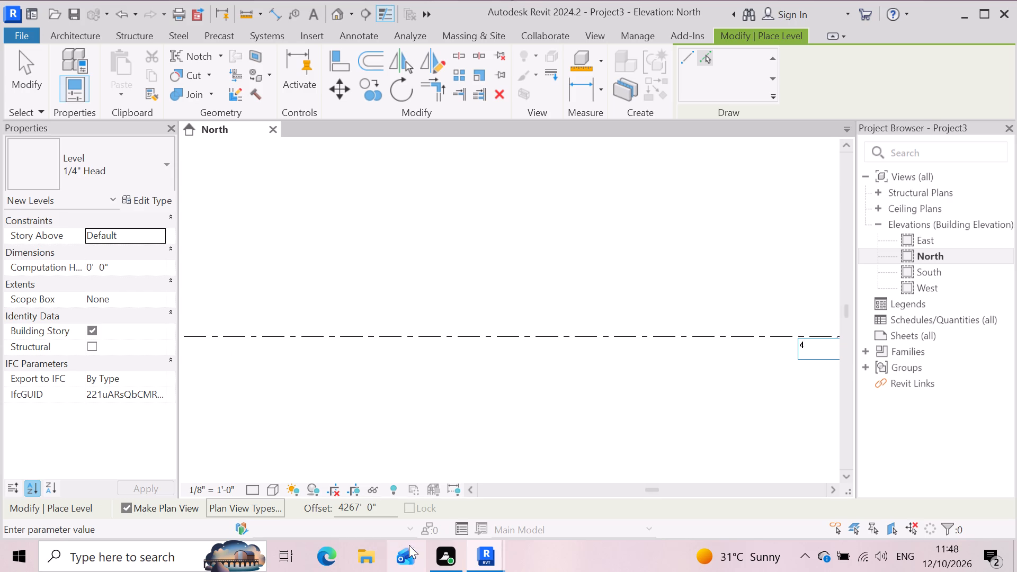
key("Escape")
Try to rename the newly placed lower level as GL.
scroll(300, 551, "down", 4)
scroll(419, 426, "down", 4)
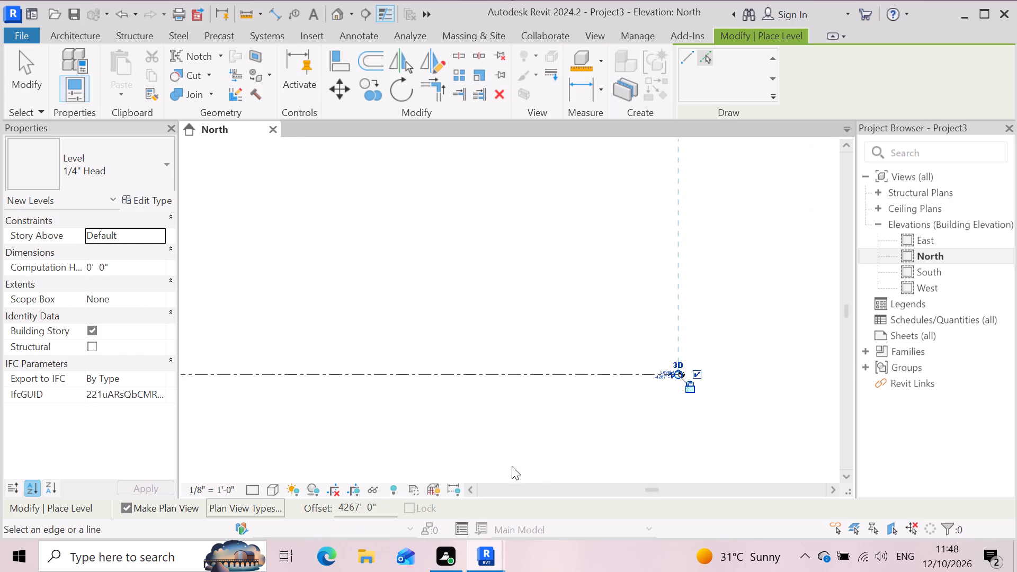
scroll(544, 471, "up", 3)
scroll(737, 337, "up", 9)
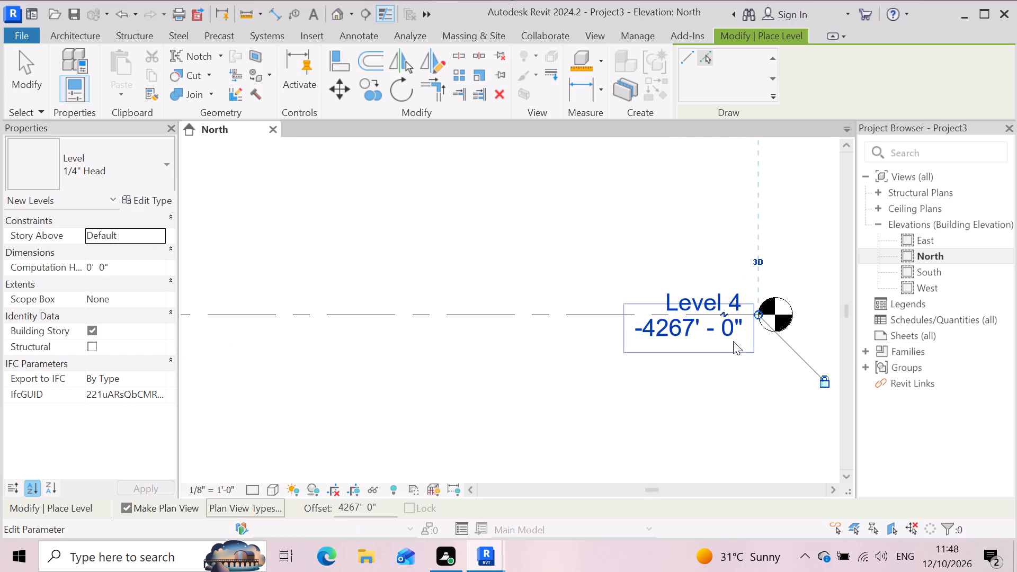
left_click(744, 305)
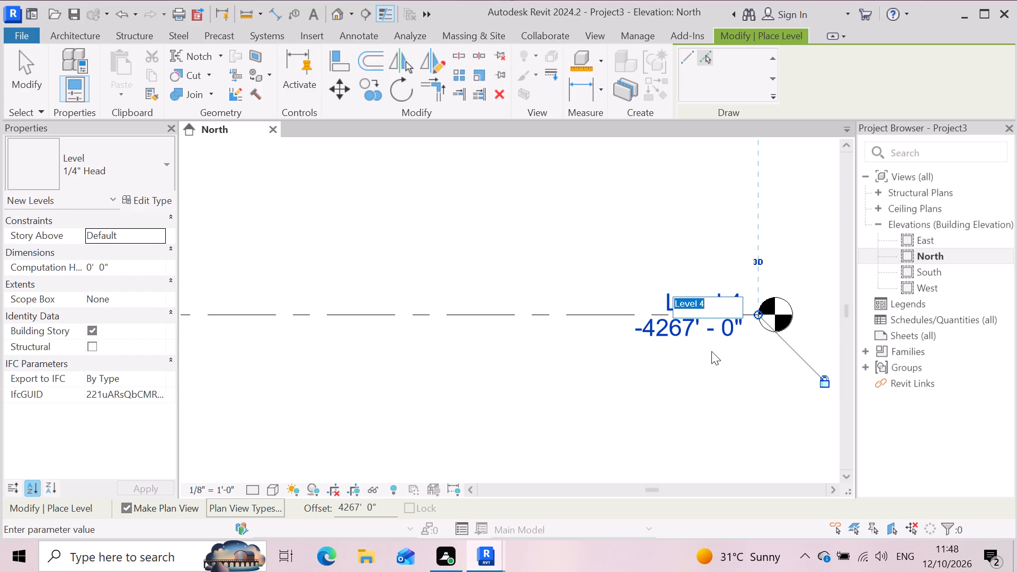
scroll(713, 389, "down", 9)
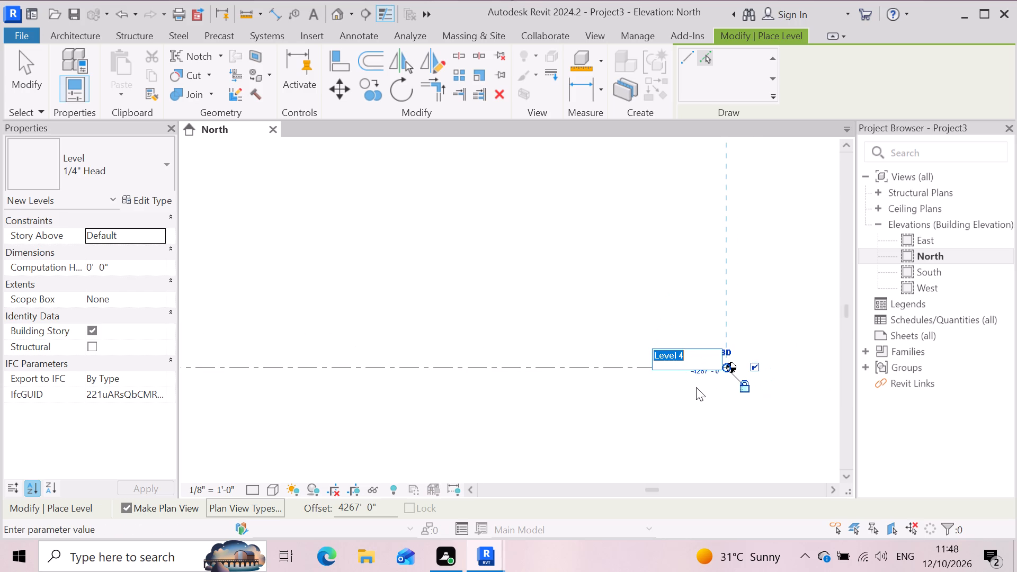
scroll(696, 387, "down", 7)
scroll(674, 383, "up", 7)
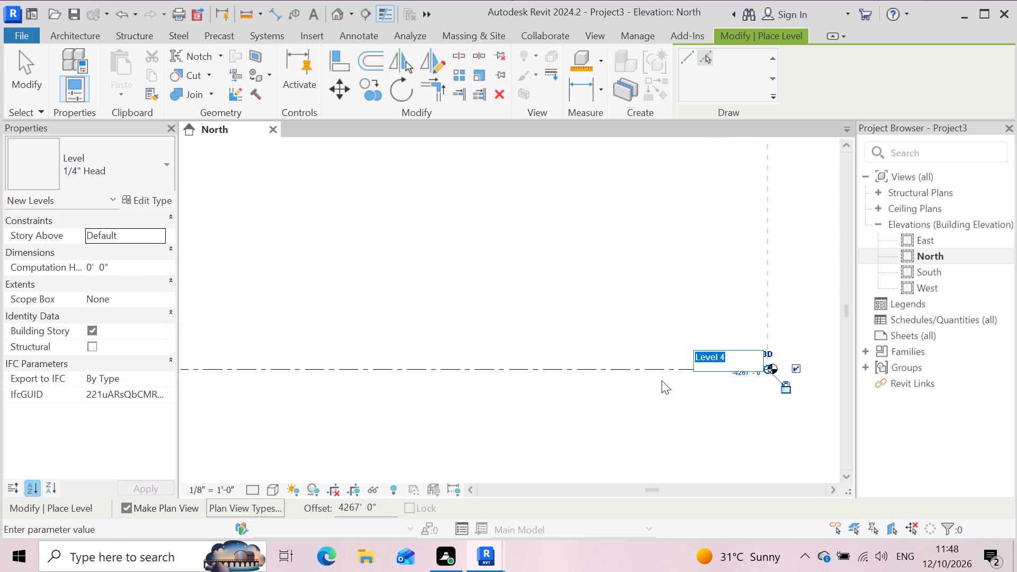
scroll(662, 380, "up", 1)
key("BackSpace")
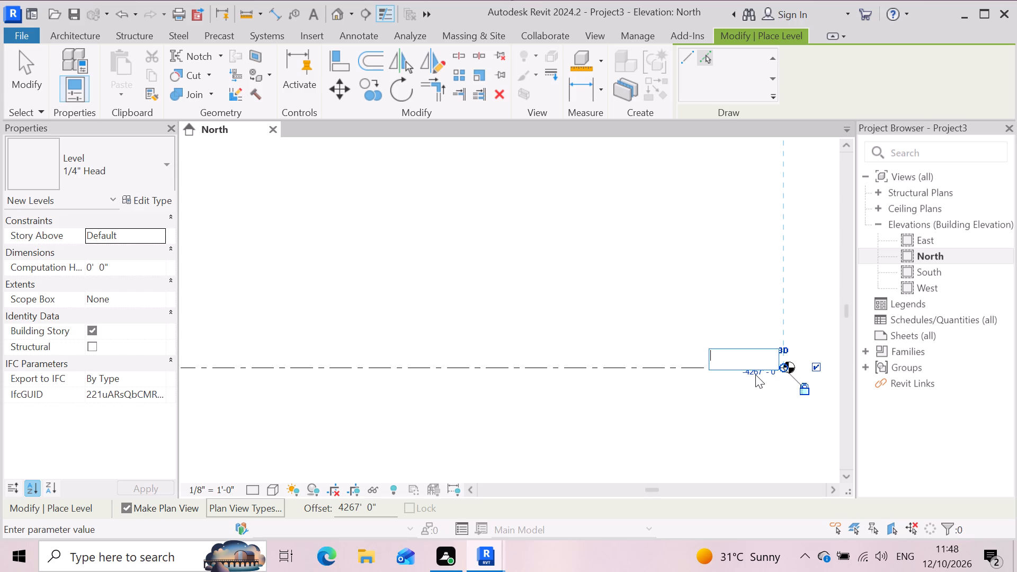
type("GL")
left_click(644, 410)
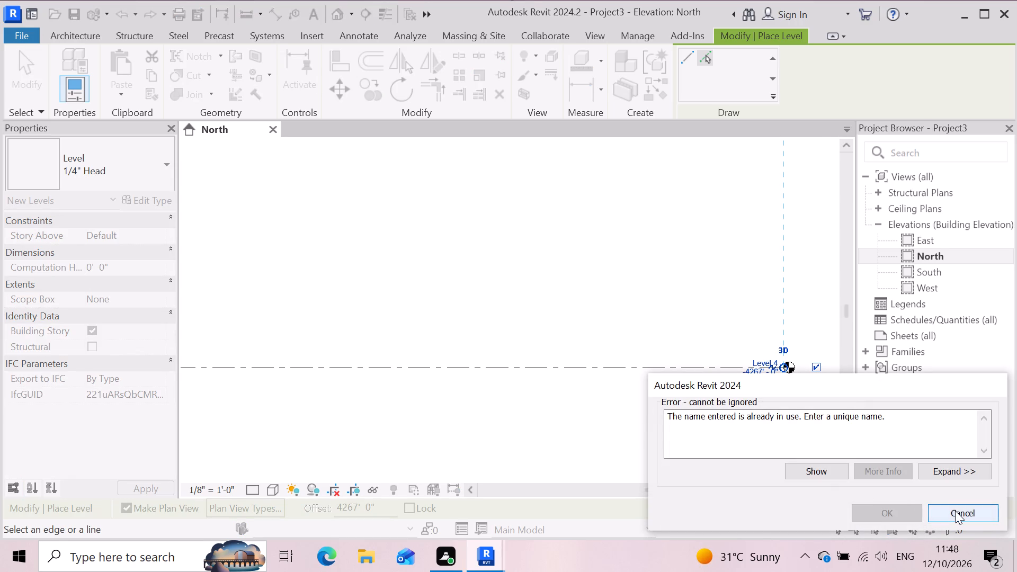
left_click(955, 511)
Delete the original GL level at elevation 0 together with its ceiling and structural plan views.
scroll(756, 425, "down", 13)
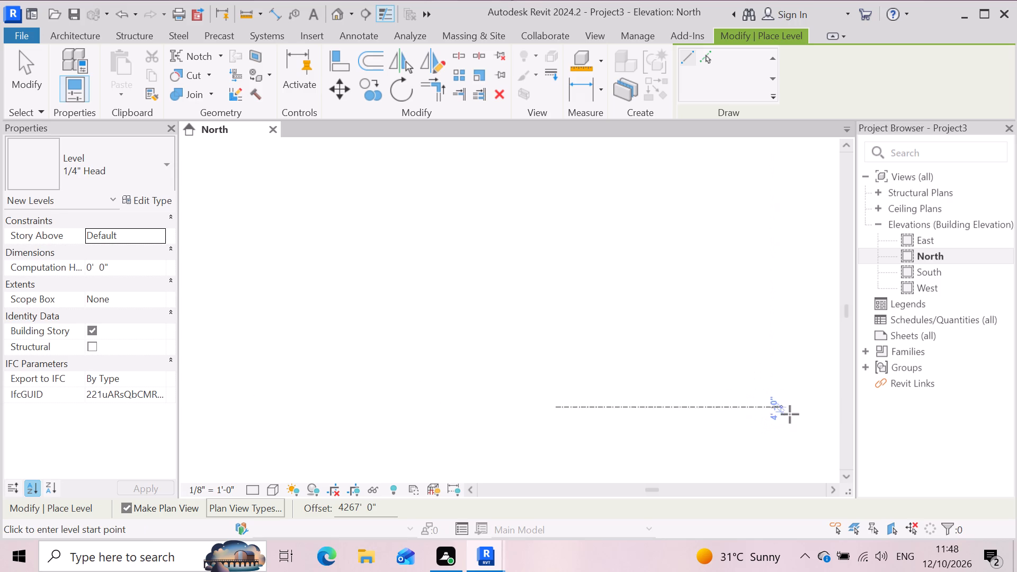
scroll(790, 414, "down", 1)
scroll(731, 409, "down", 5)
scroll(664, 430, "down", 9)
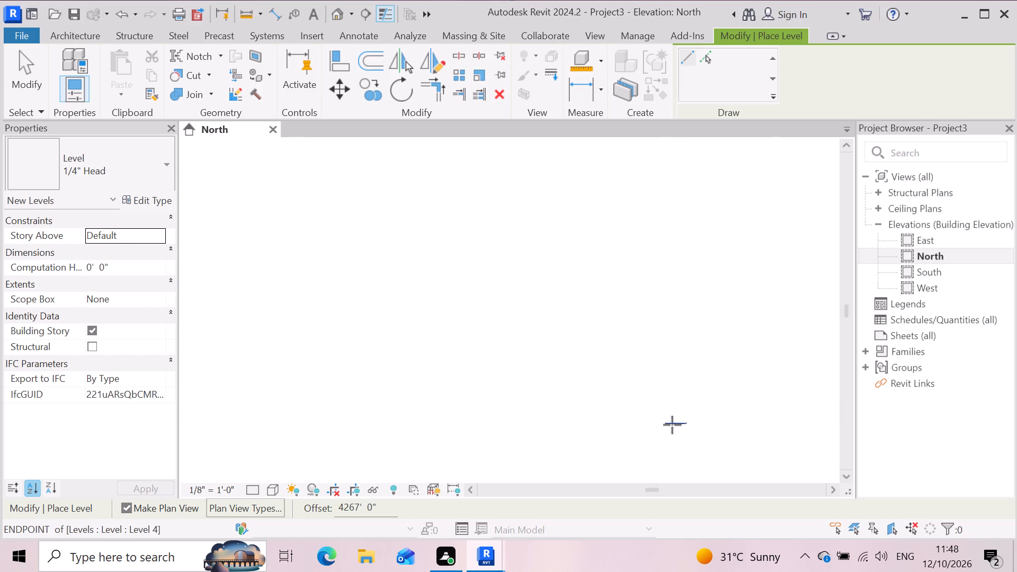
scroll(693, 417, "down", 9)
scroll(704, 302, "up", 8)
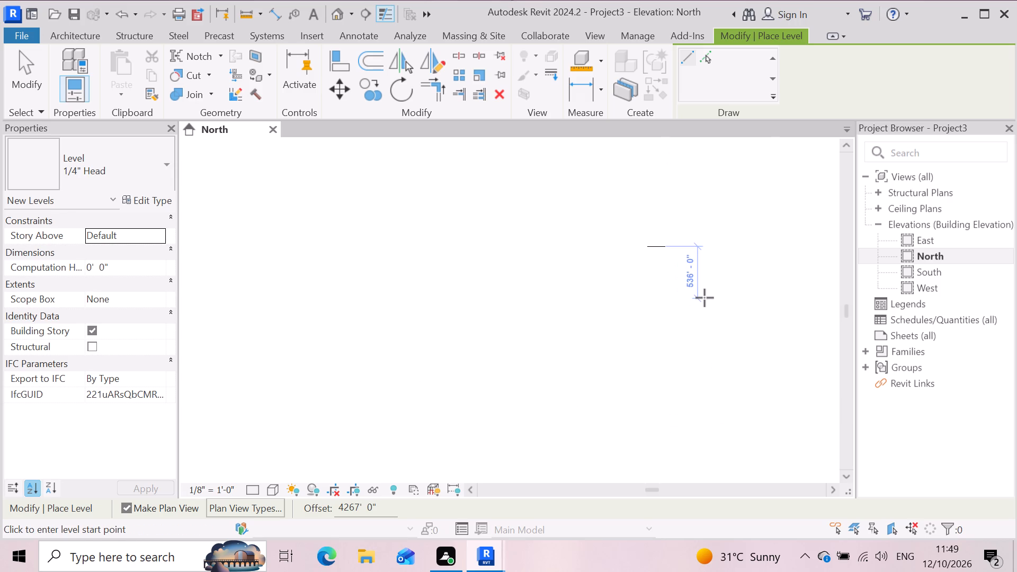
key("Escape")
scroll(680, 264, "up", 4)
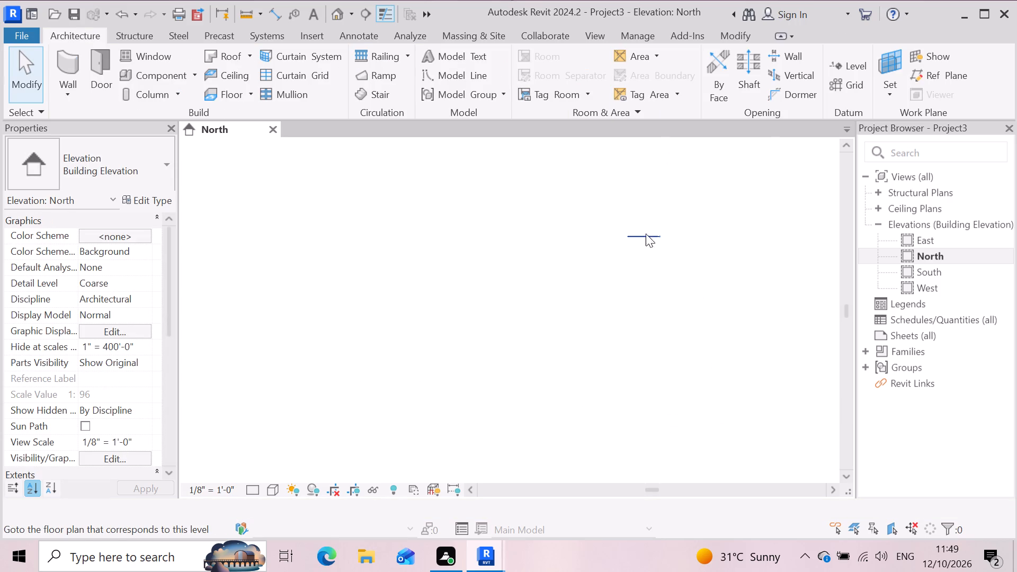
left_click(641, 231)
key("Delete")
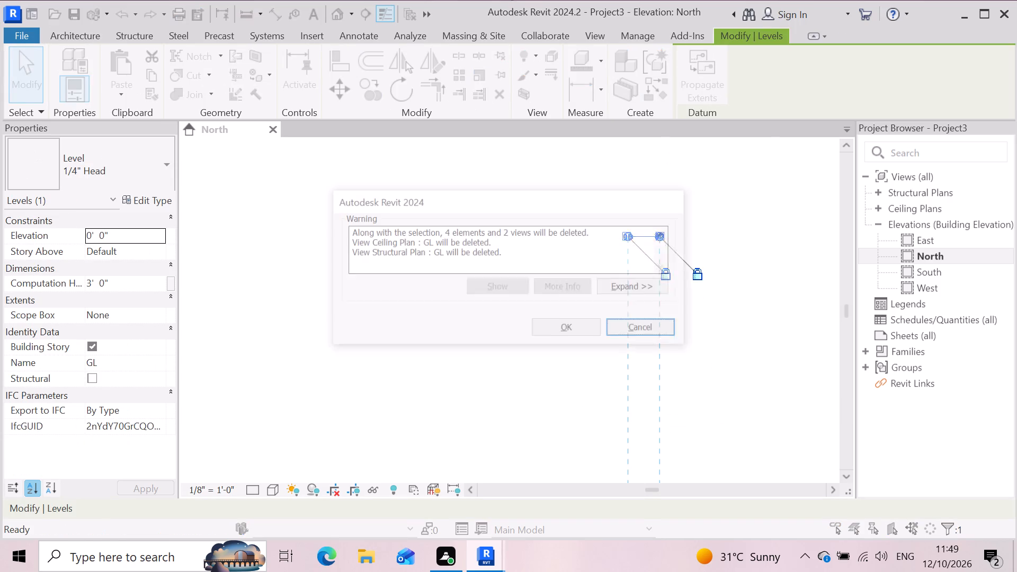
left_click(584, 332)
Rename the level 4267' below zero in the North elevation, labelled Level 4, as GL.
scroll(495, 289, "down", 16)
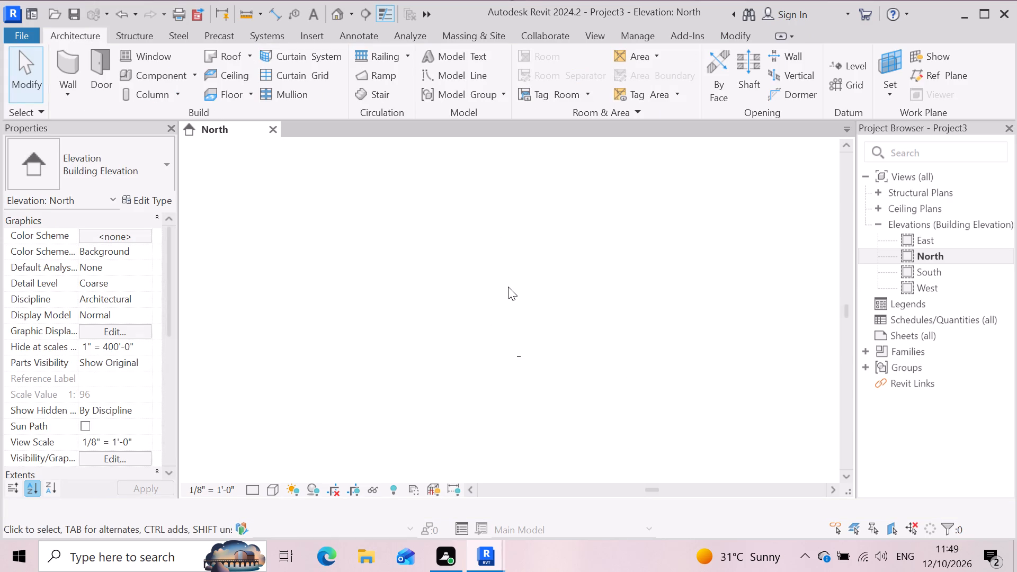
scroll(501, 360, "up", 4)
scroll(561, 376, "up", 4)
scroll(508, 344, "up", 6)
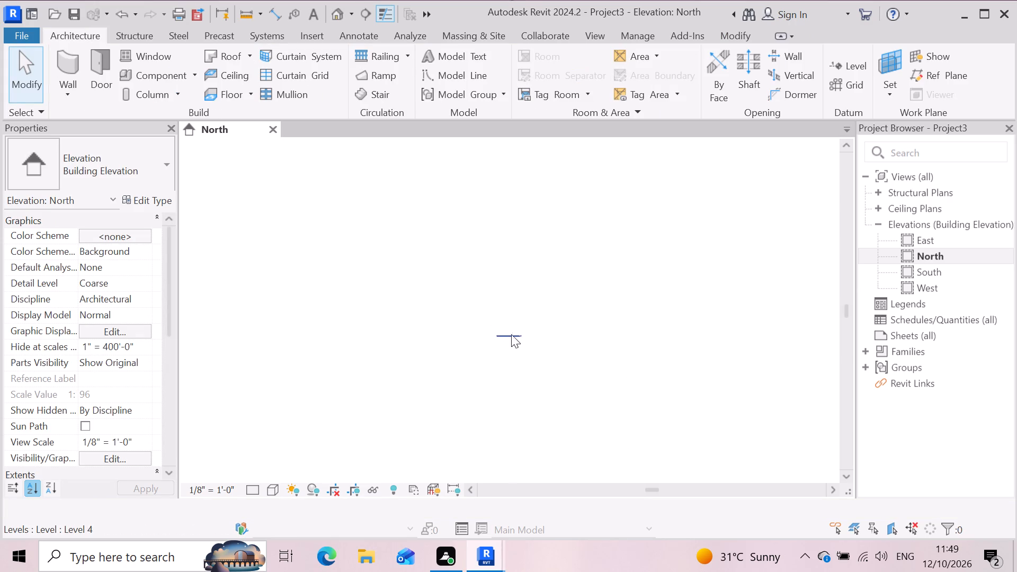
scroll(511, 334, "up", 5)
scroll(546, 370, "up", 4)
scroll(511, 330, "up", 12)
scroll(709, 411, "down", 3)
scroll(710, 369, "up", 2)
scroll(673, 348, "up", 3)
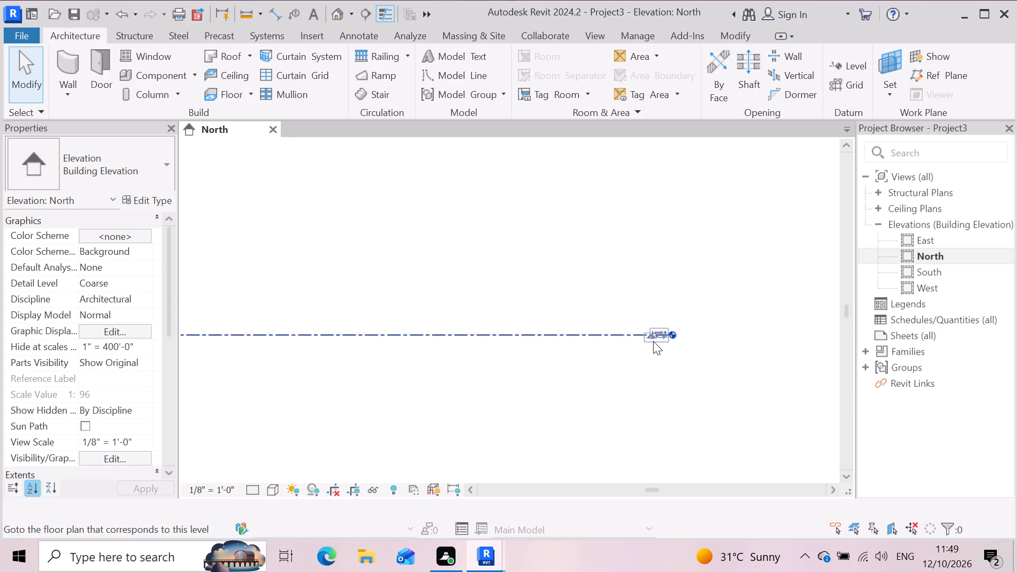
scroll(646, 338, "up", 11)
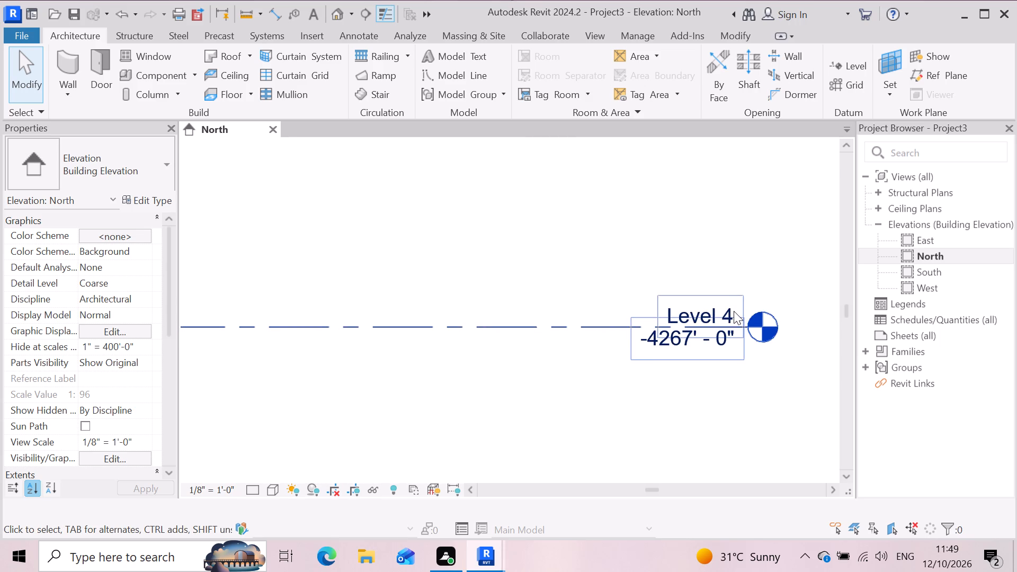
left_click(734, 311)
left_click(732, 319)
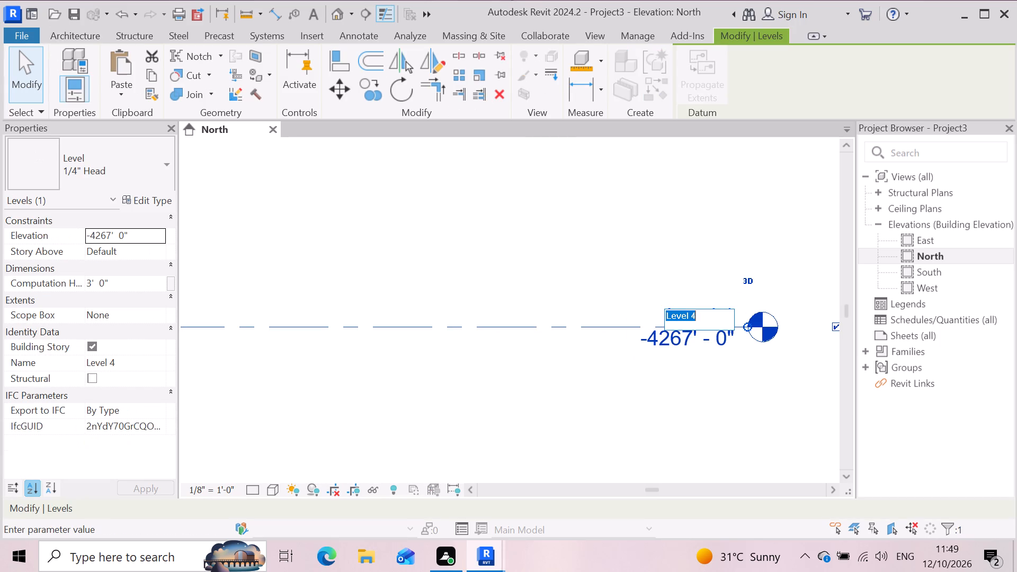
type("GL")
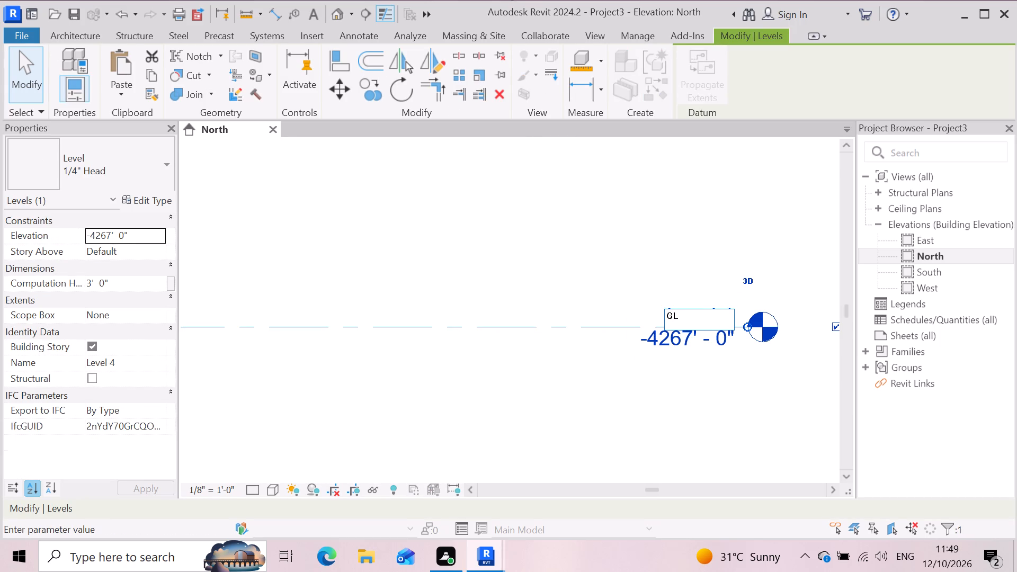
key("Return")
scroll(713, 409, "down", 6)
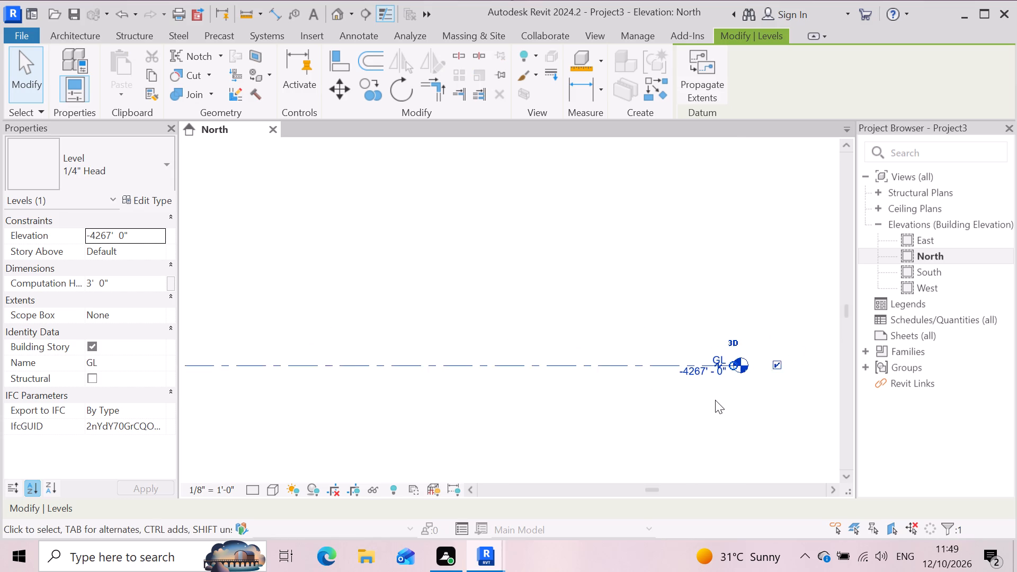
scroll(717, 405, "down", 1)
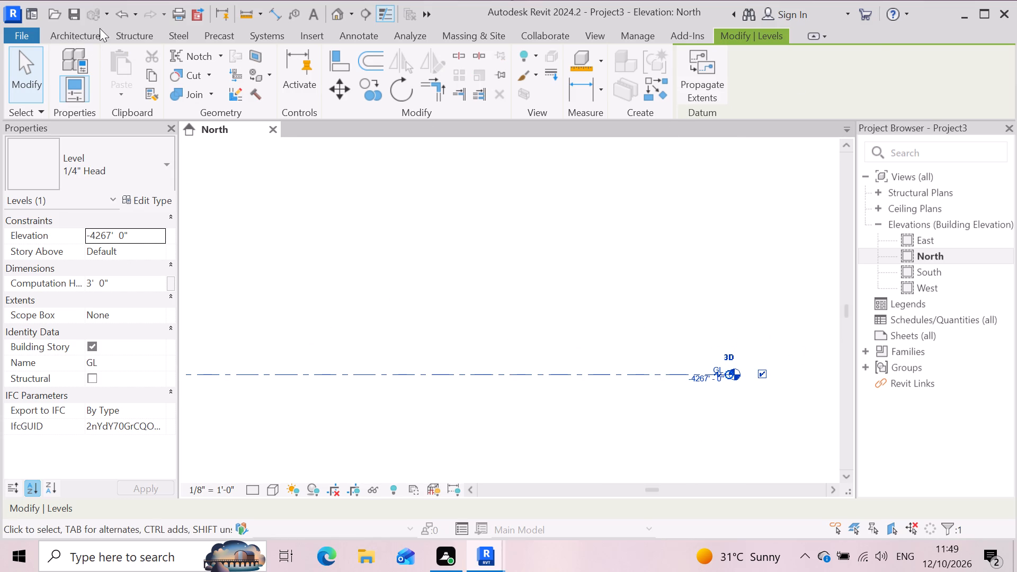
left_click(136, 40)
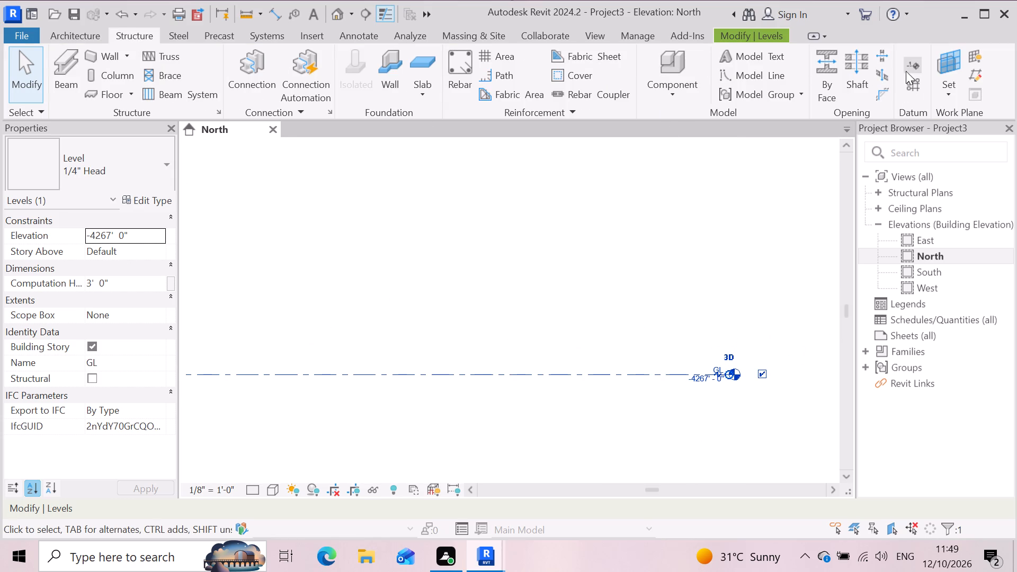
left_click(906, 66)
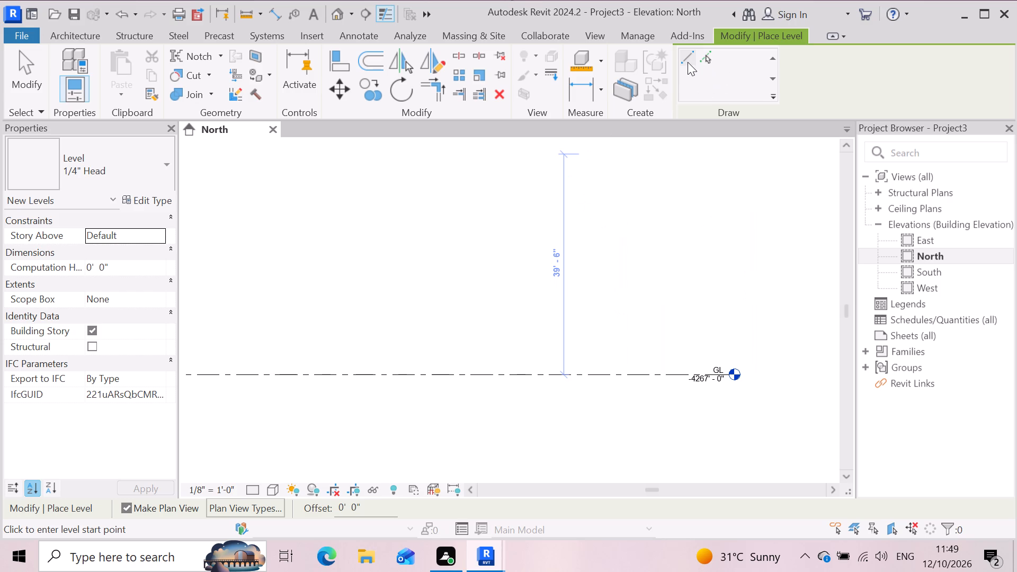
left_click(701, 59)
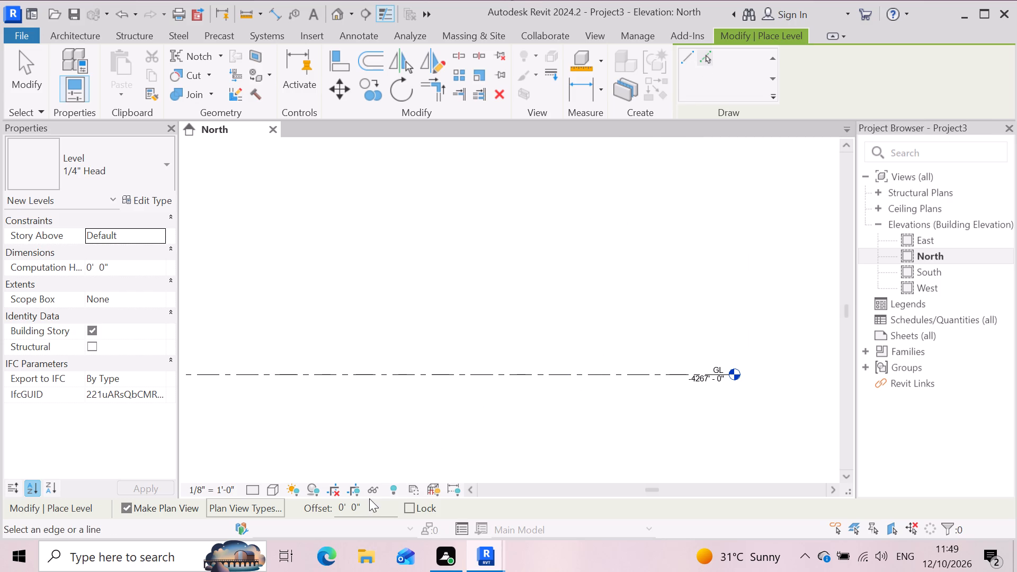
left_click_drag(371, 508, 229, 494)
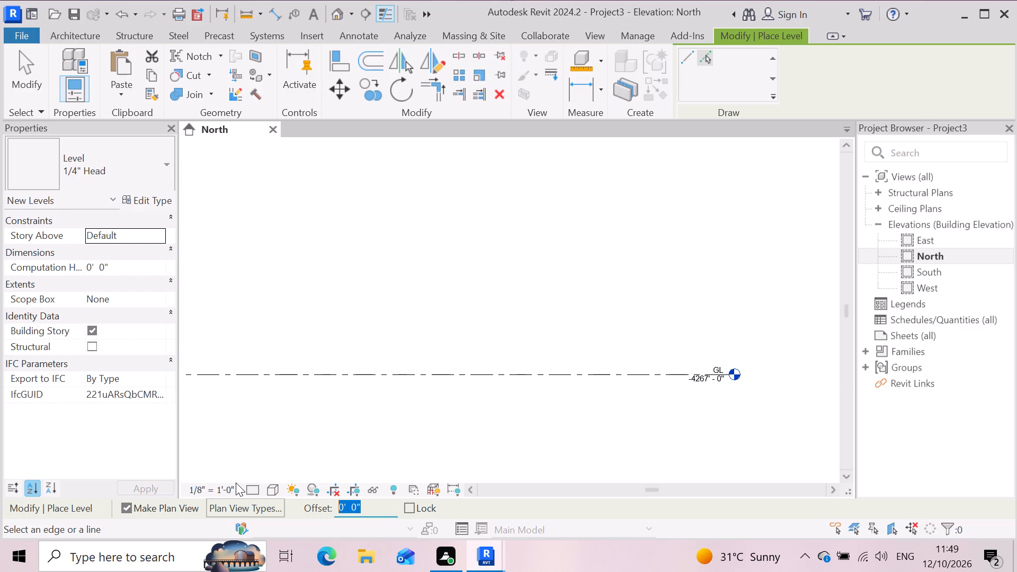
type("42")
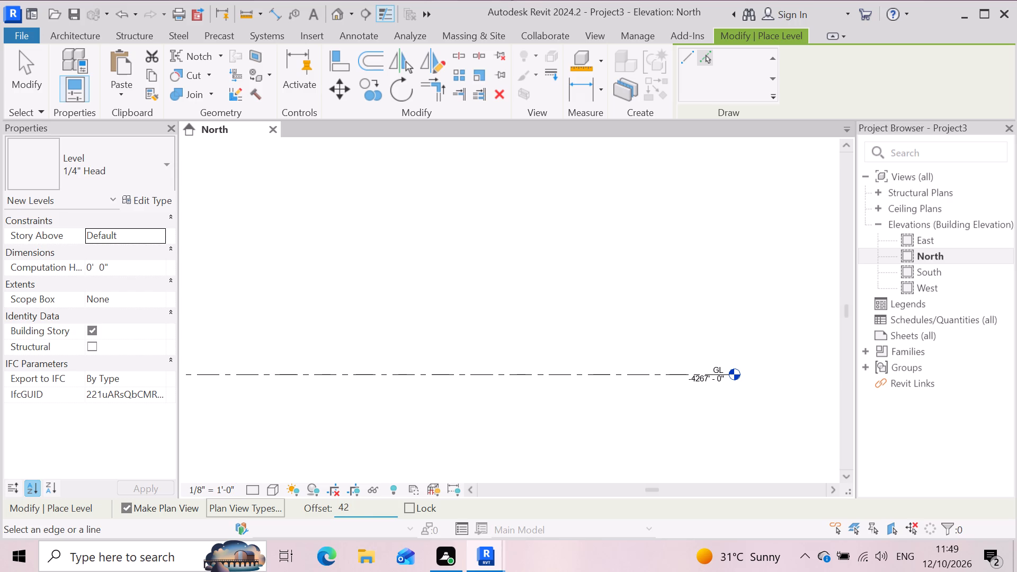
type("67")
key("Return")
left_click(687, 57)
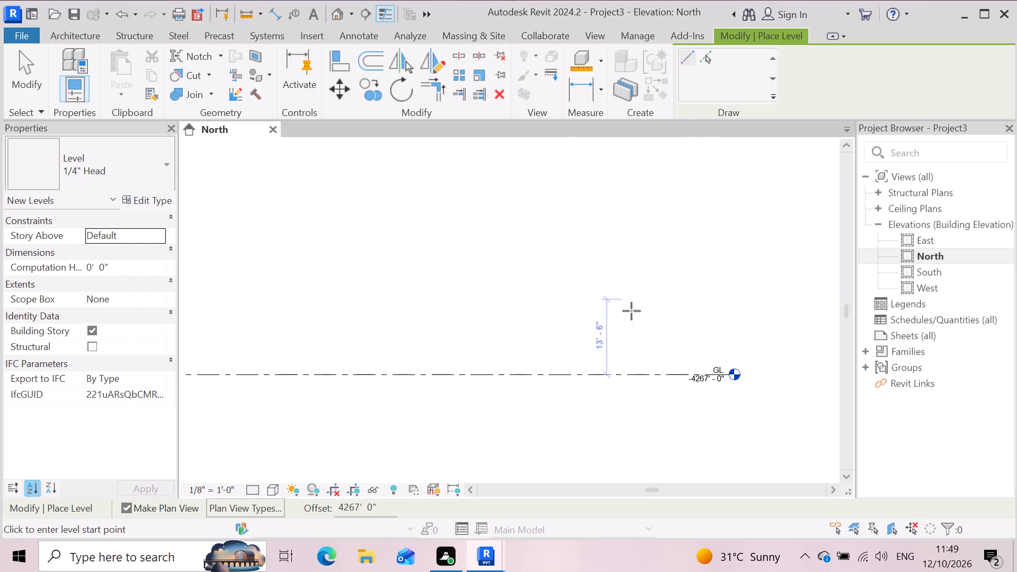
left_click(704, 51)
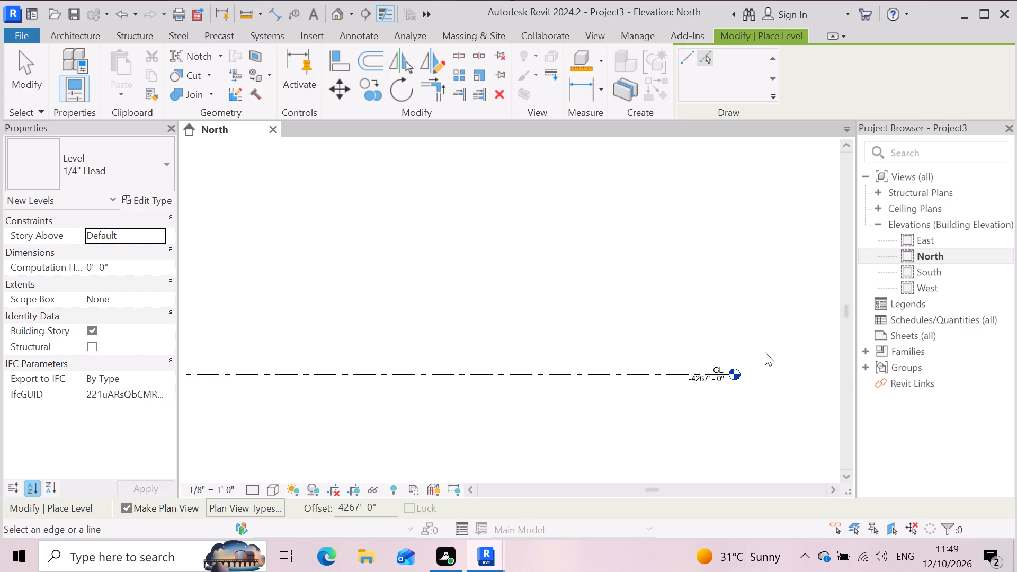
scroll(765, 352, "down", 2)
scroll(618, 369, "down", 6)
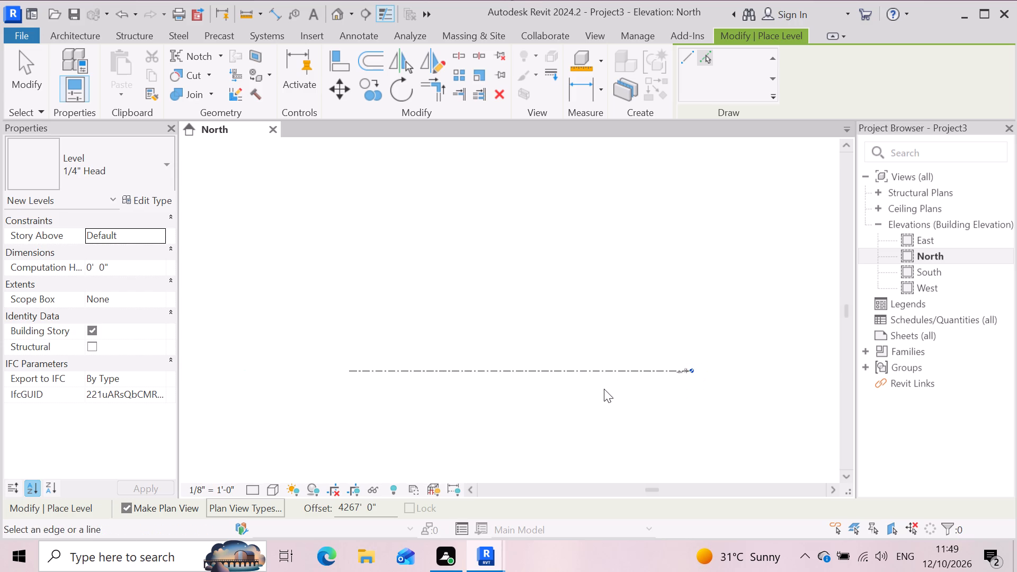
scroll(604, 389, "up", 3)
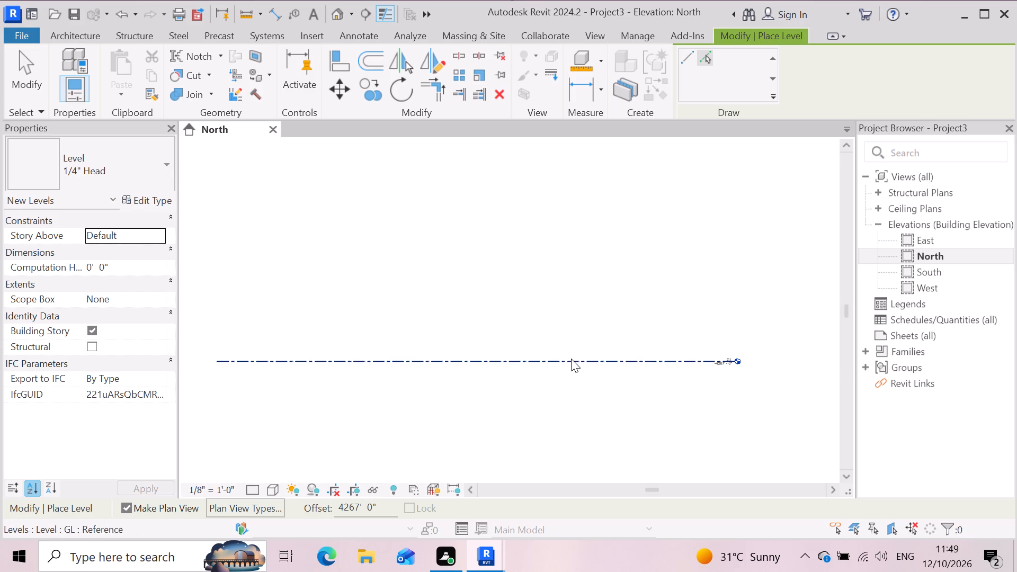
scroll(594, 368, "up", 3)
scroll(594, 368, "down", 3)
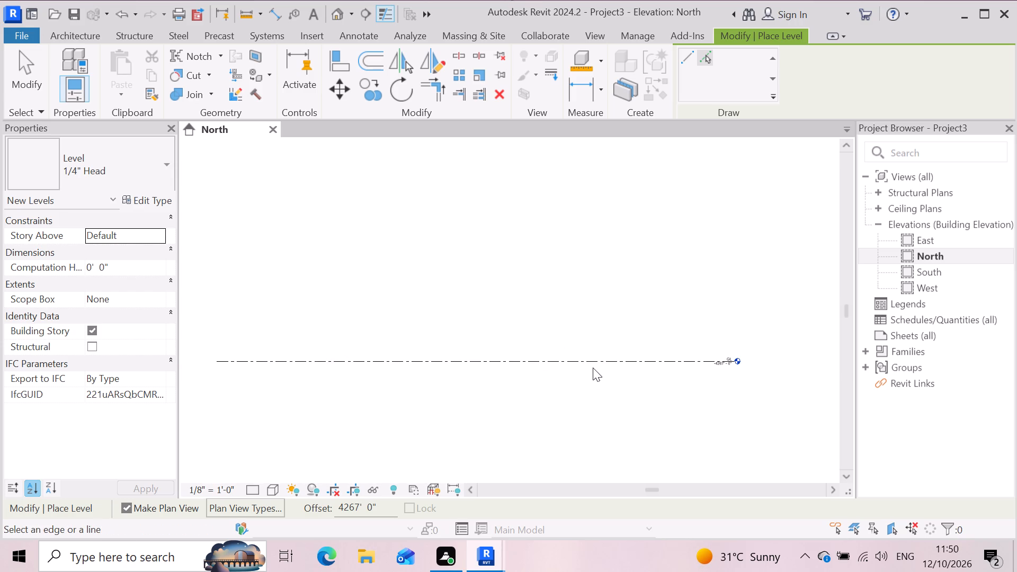
Undo the rename to GL, the deletion of the original GL level, and the level edits preceding them.
key("ctrl+z")
key("ctrl+z")
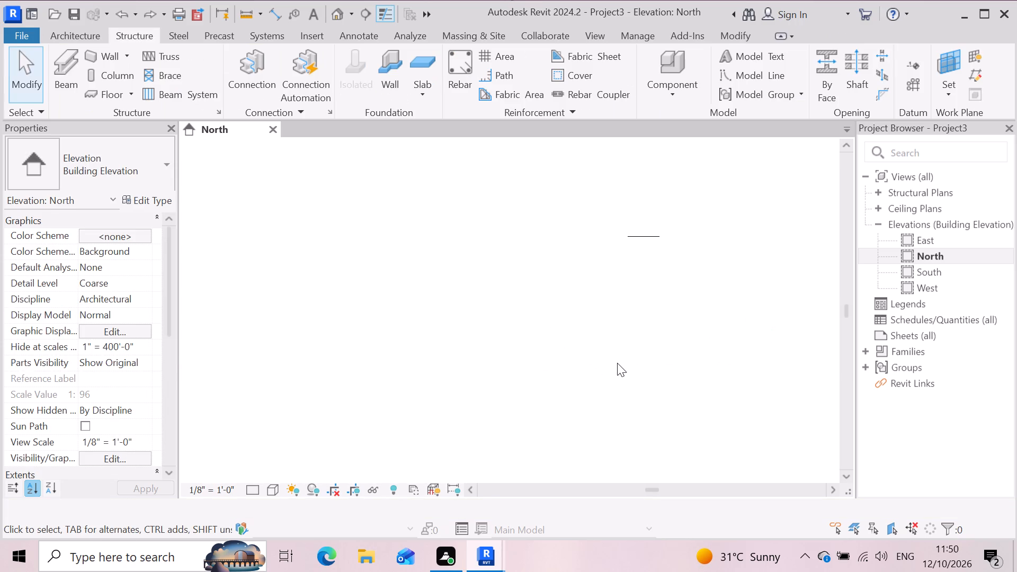
type("ZZ")
key("ctrl+z")
key("ctrl+z")
key("ctrl+z")
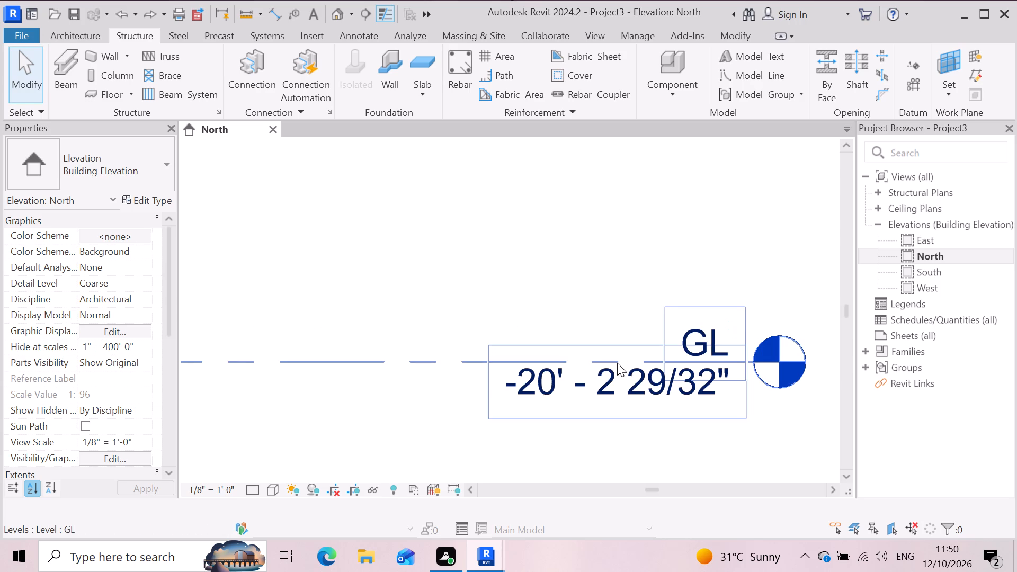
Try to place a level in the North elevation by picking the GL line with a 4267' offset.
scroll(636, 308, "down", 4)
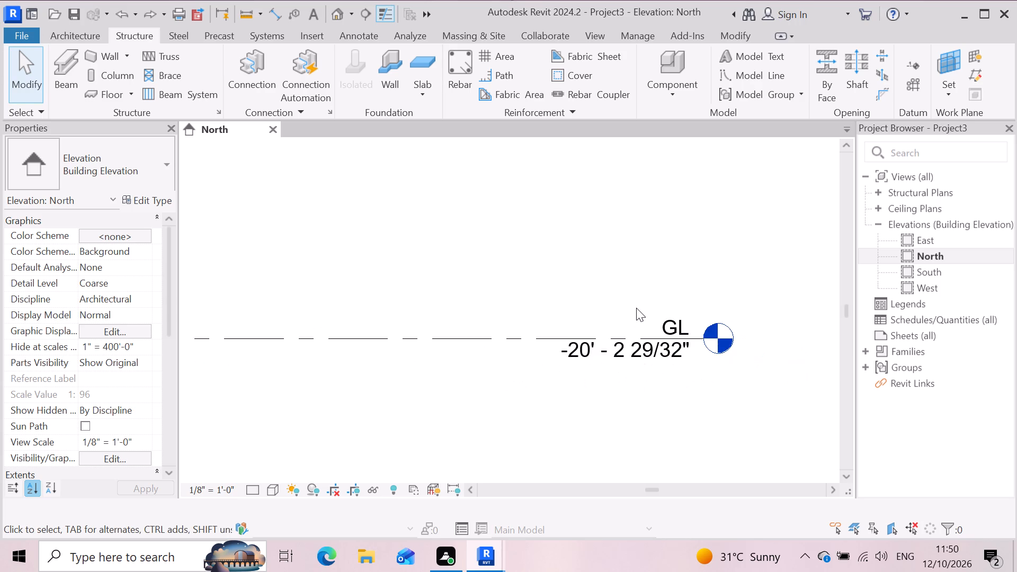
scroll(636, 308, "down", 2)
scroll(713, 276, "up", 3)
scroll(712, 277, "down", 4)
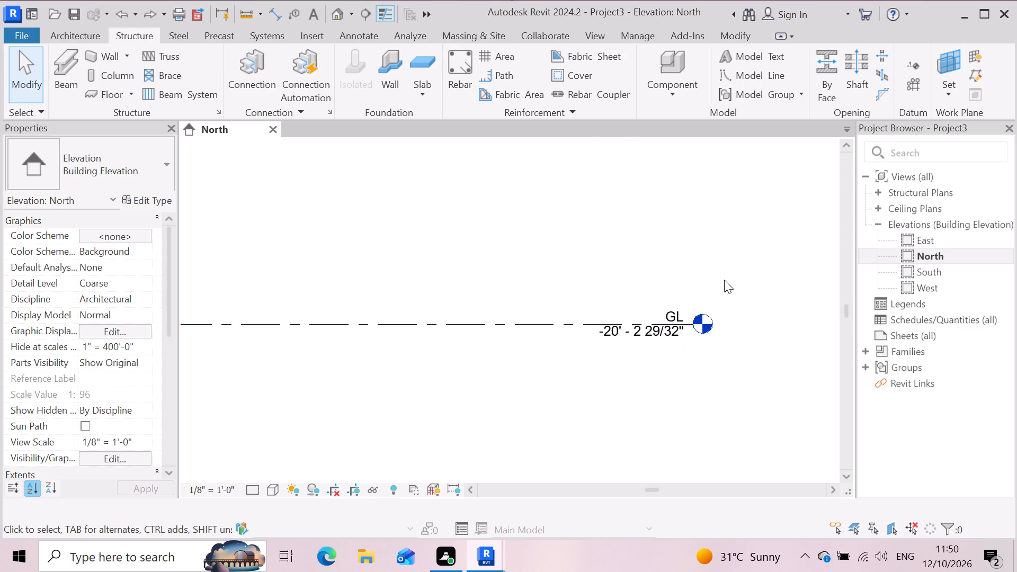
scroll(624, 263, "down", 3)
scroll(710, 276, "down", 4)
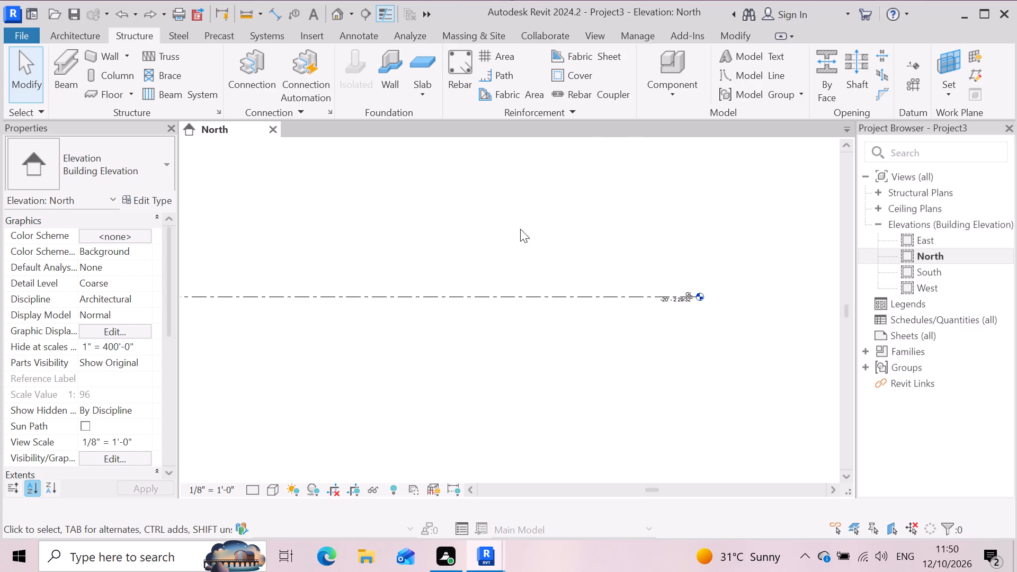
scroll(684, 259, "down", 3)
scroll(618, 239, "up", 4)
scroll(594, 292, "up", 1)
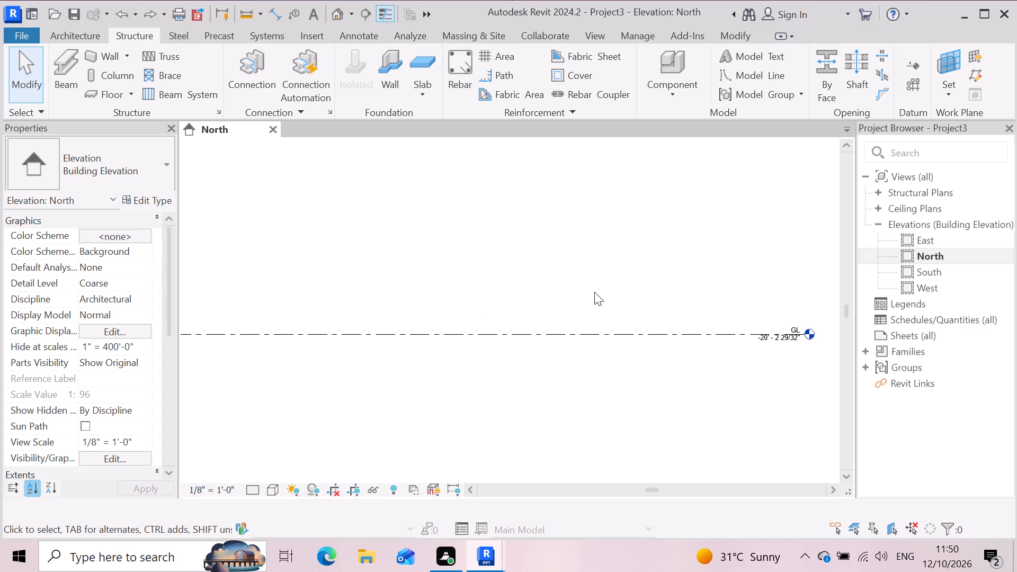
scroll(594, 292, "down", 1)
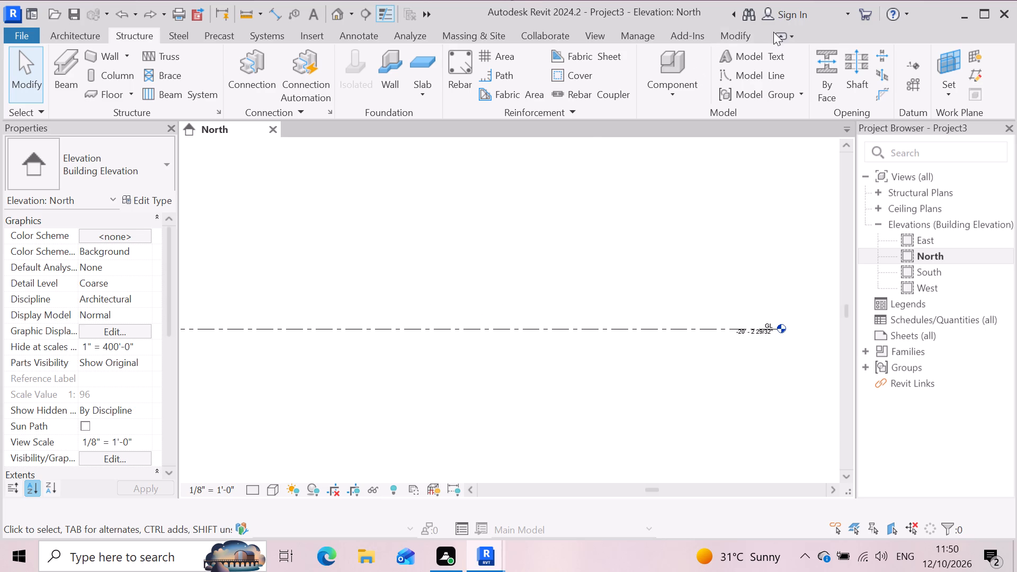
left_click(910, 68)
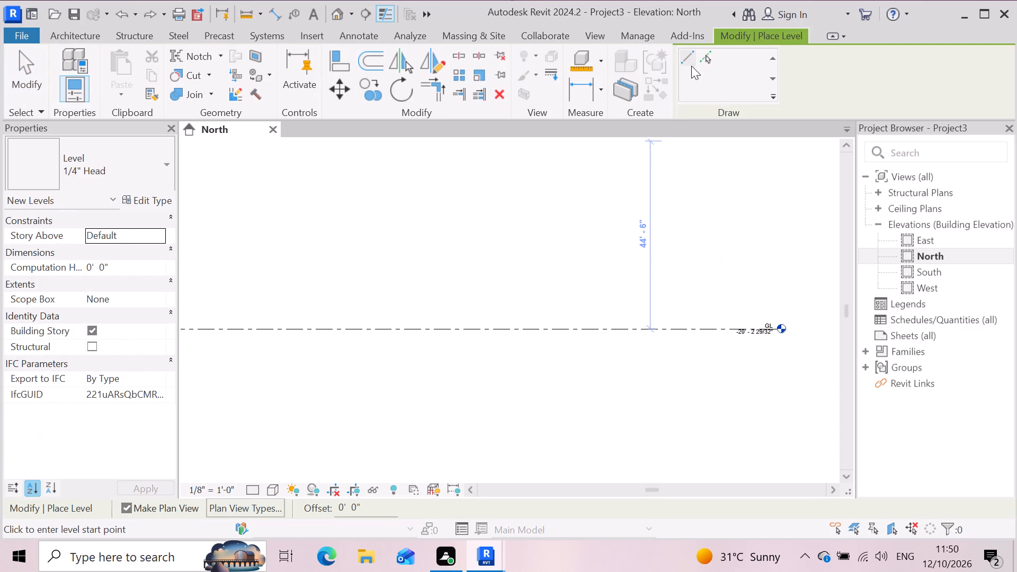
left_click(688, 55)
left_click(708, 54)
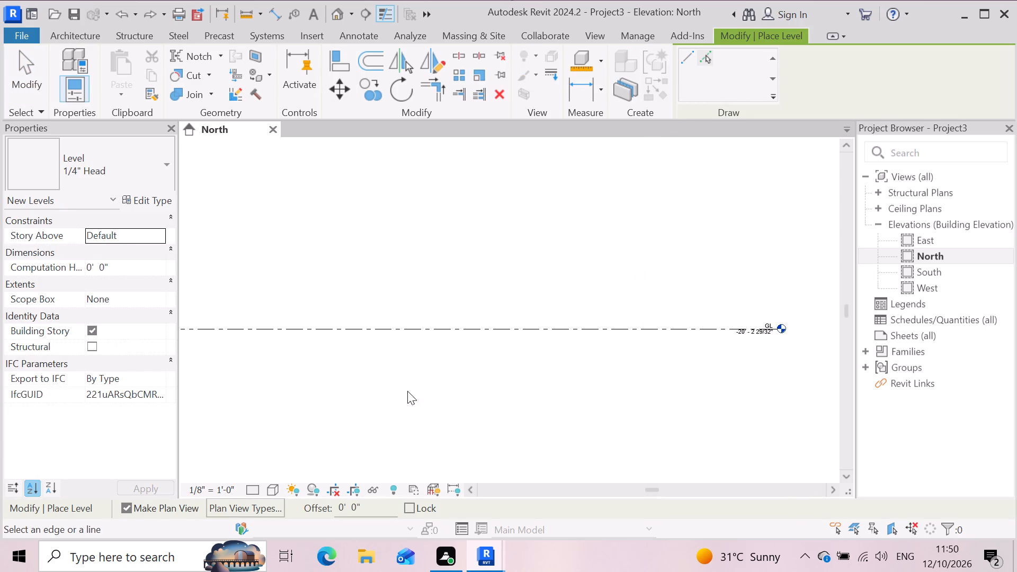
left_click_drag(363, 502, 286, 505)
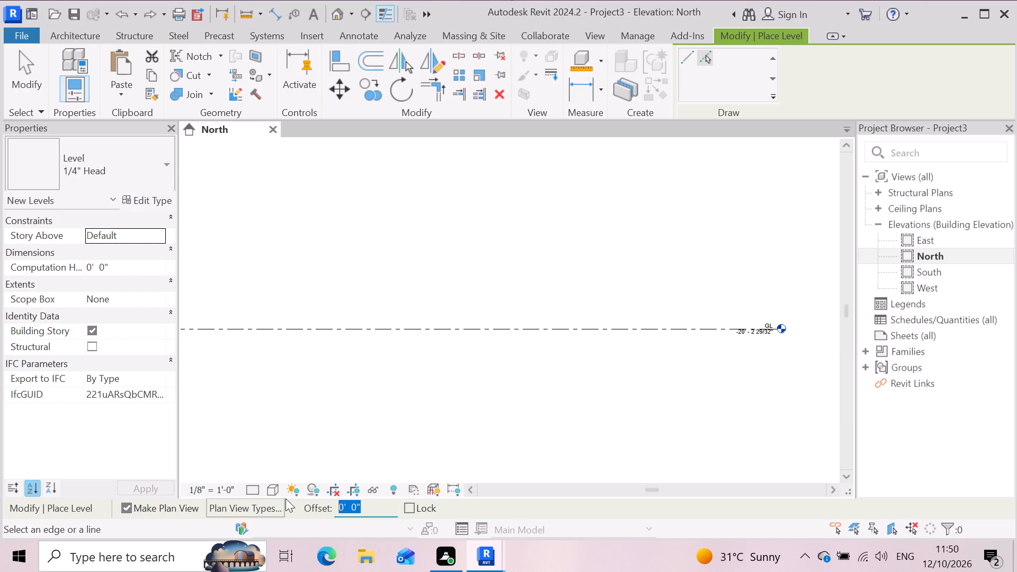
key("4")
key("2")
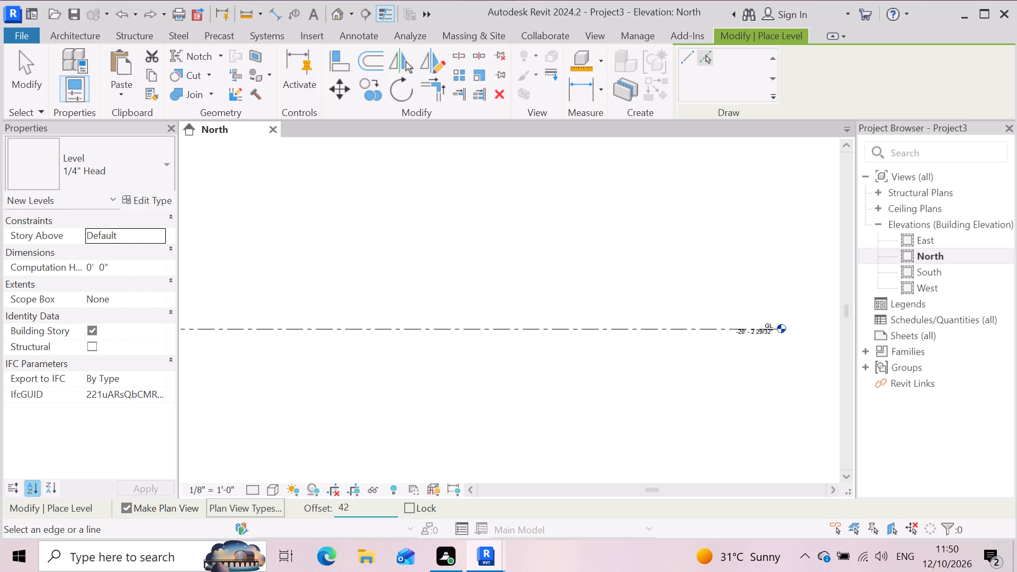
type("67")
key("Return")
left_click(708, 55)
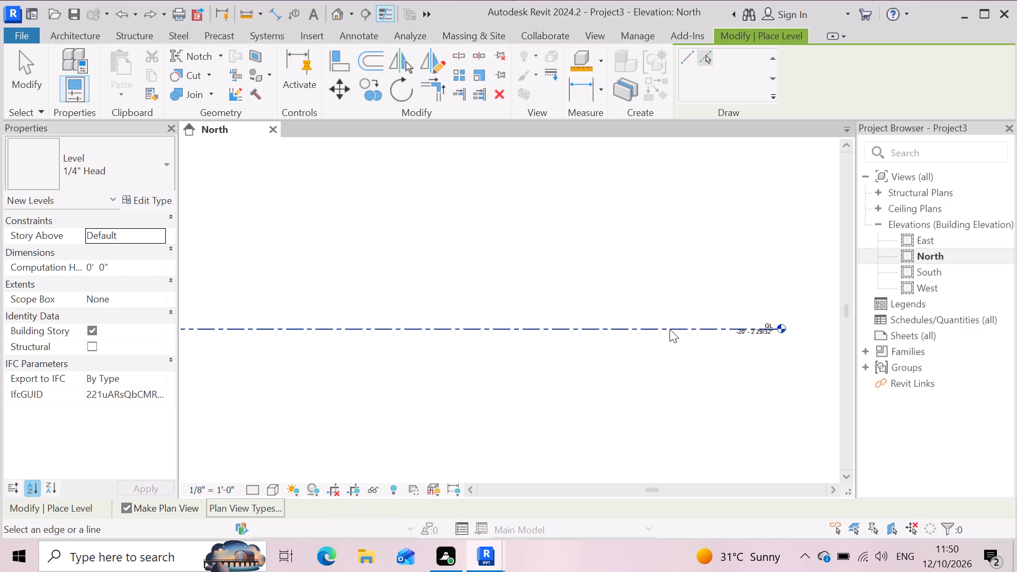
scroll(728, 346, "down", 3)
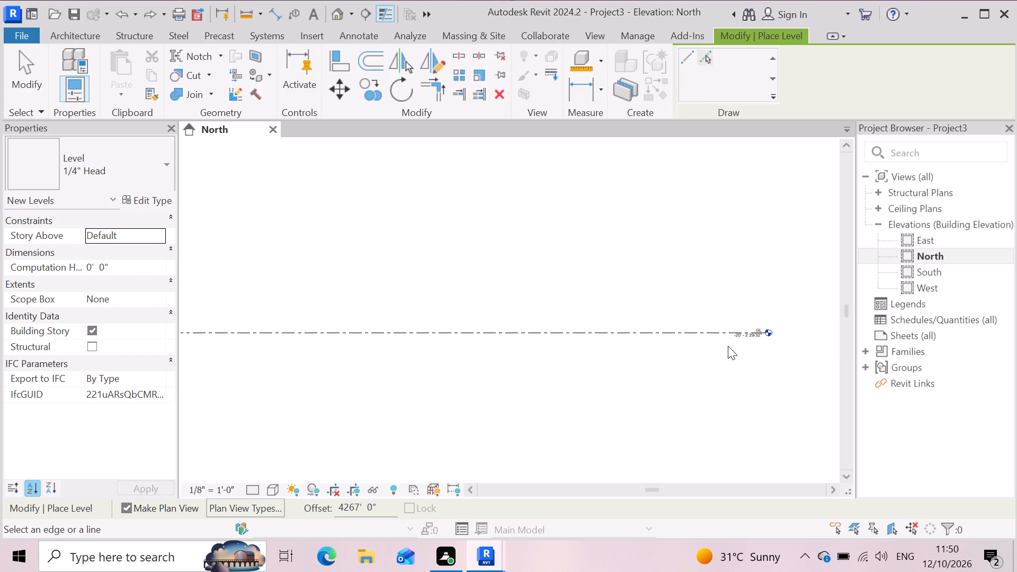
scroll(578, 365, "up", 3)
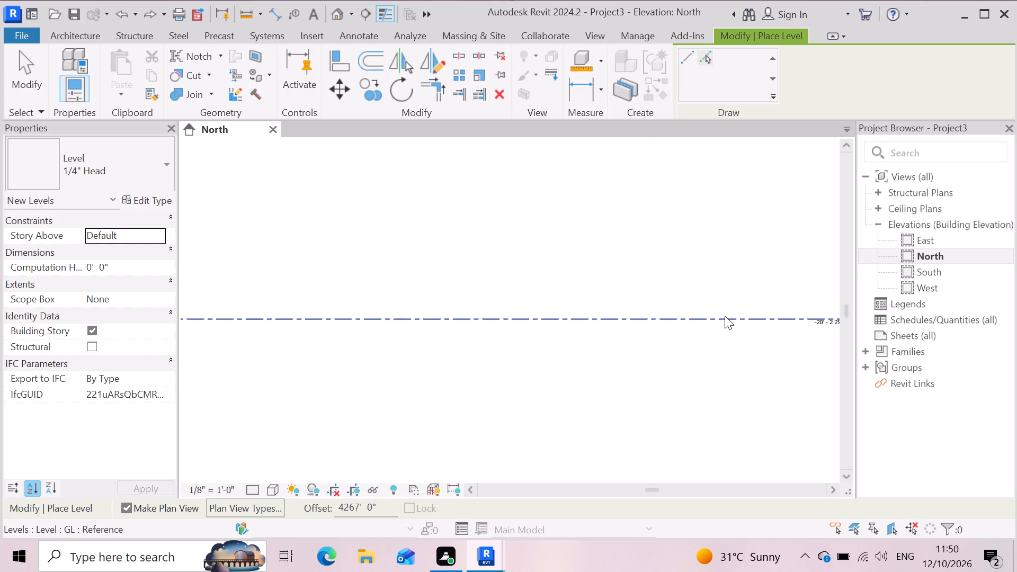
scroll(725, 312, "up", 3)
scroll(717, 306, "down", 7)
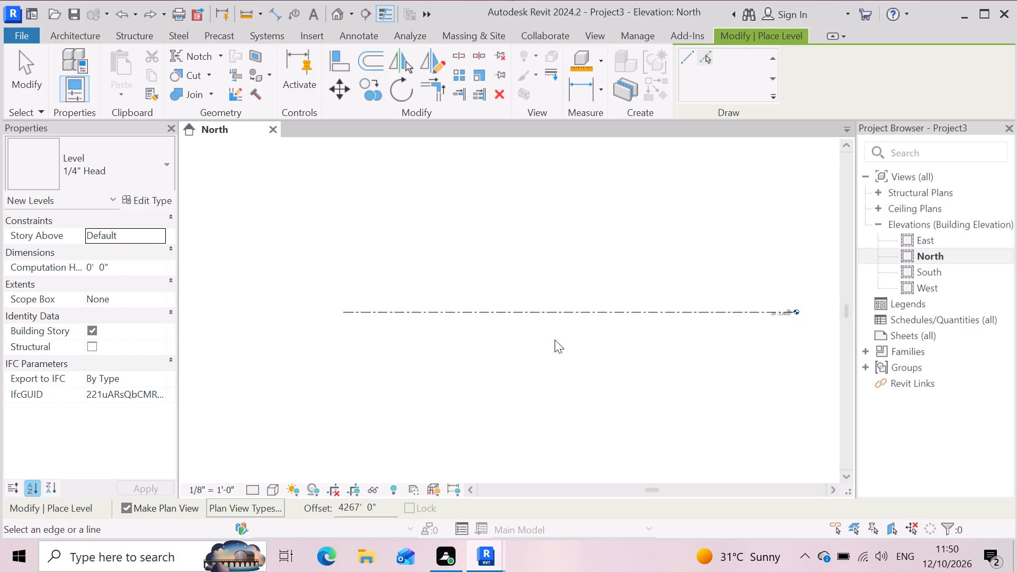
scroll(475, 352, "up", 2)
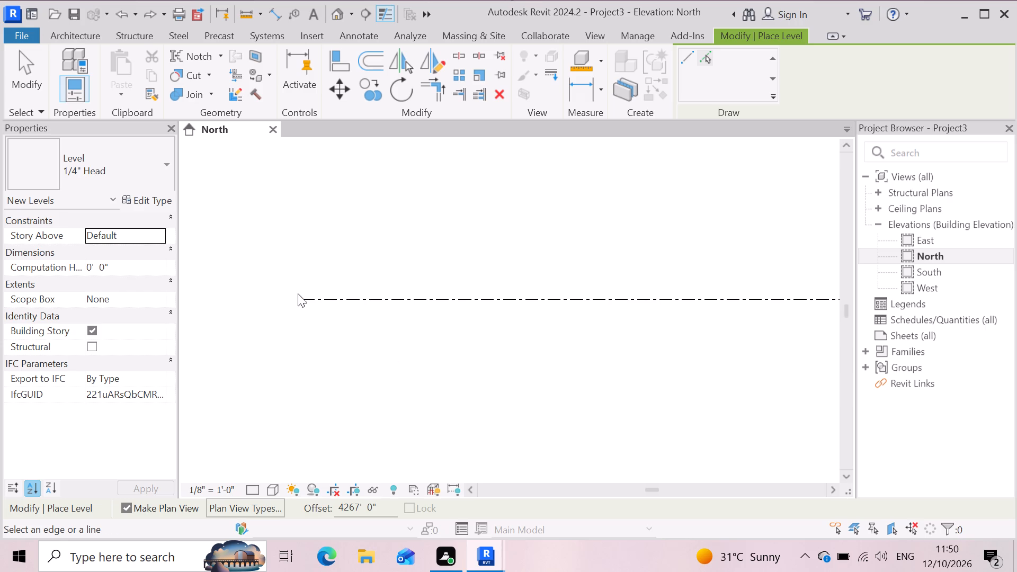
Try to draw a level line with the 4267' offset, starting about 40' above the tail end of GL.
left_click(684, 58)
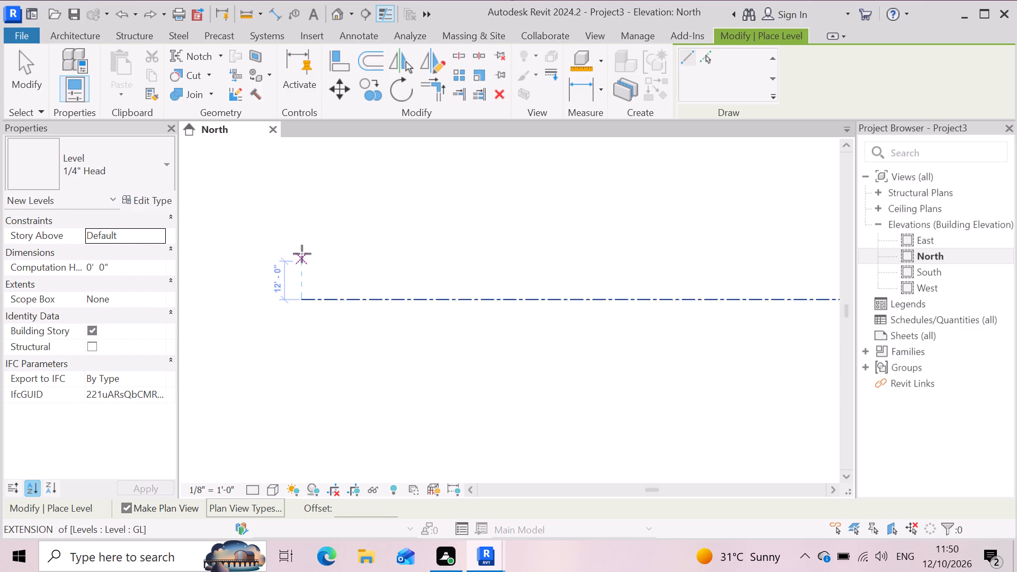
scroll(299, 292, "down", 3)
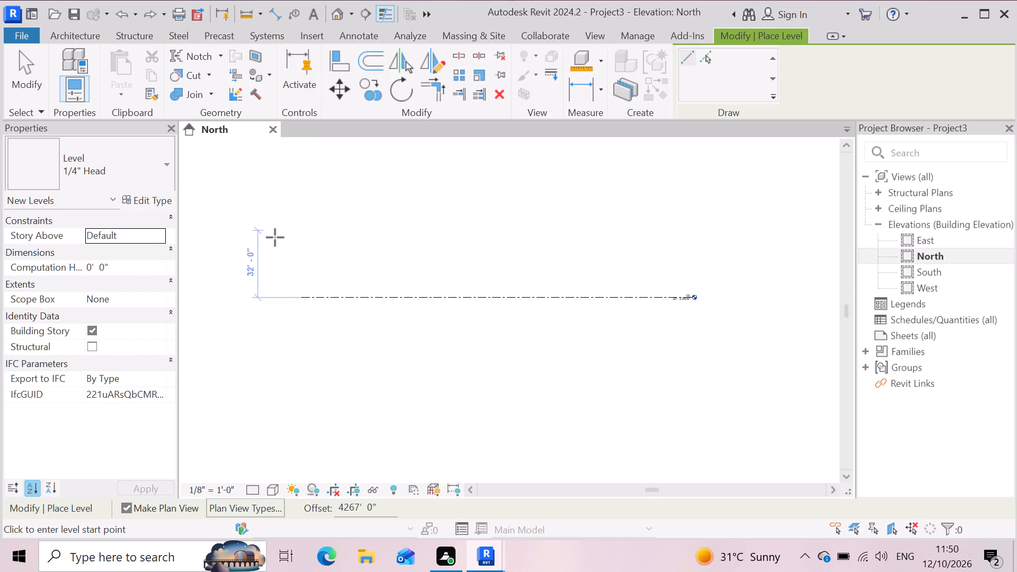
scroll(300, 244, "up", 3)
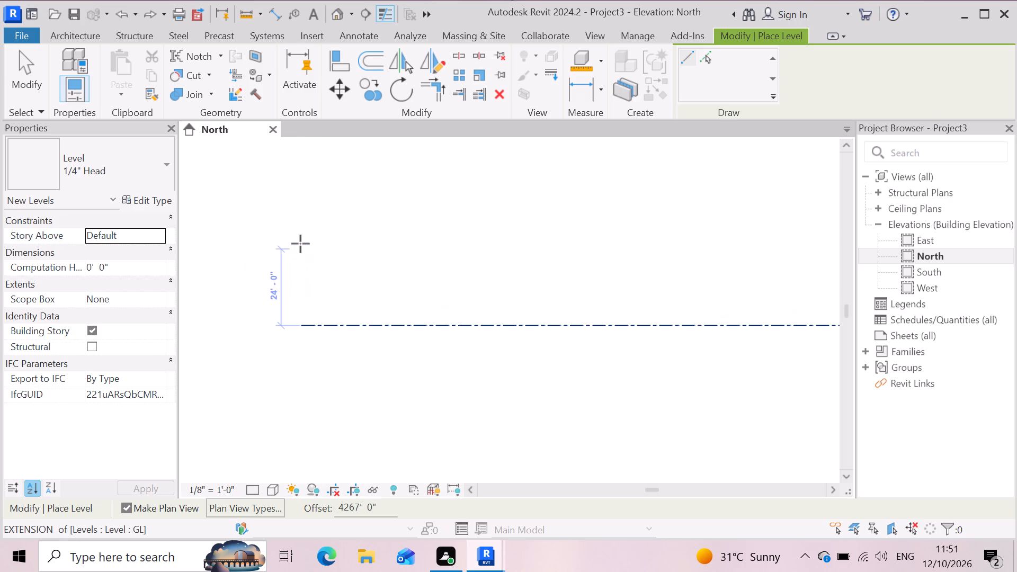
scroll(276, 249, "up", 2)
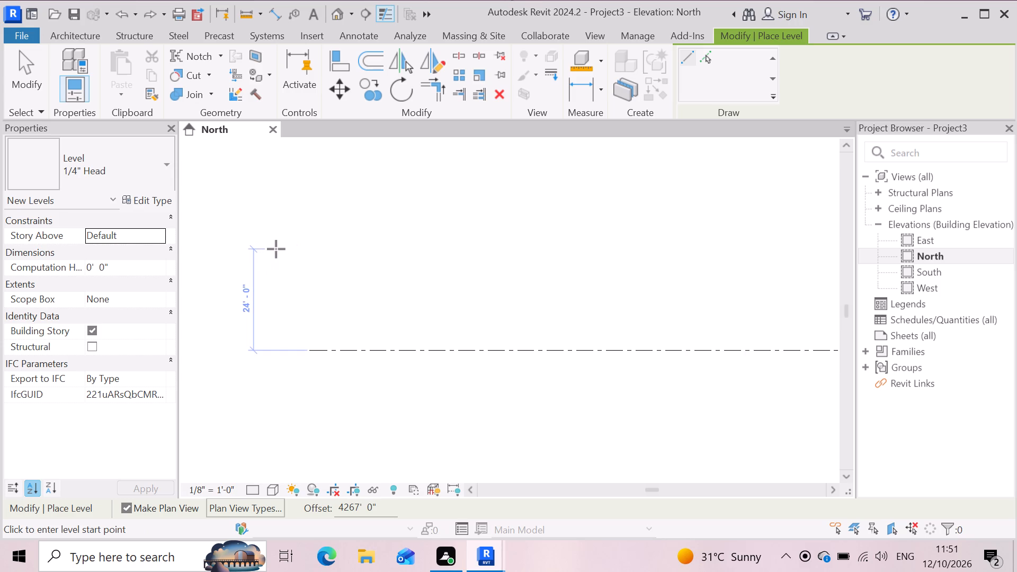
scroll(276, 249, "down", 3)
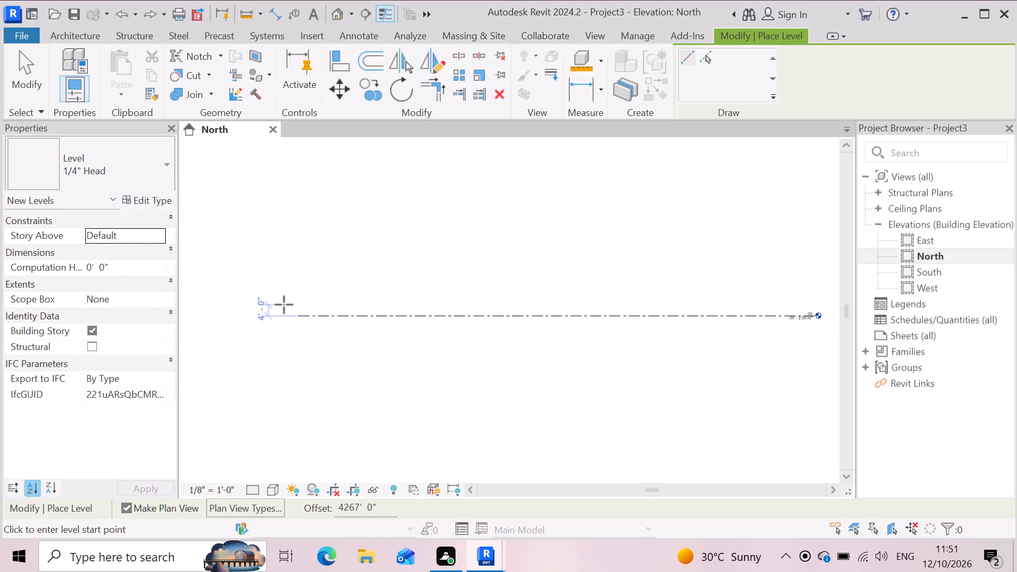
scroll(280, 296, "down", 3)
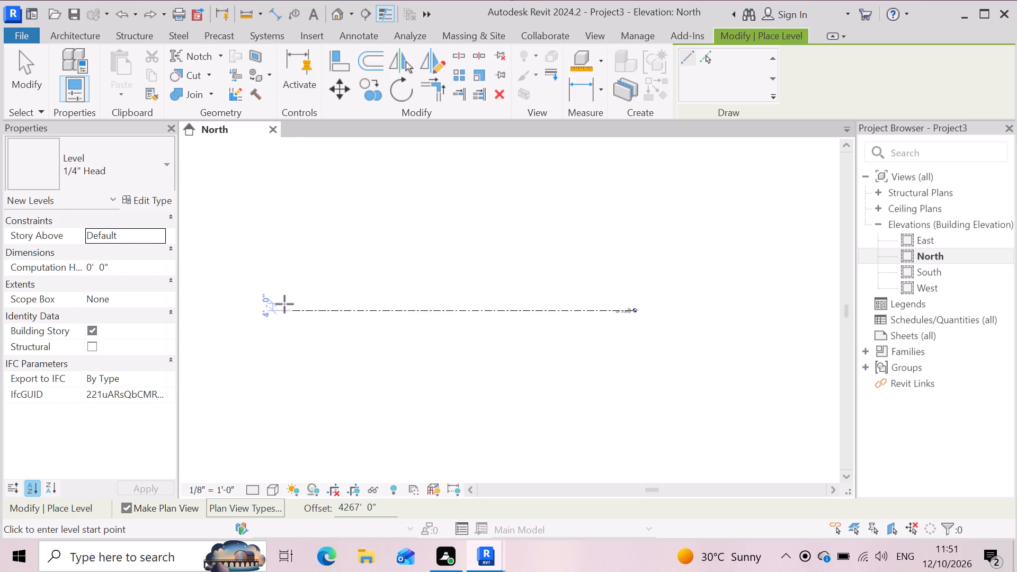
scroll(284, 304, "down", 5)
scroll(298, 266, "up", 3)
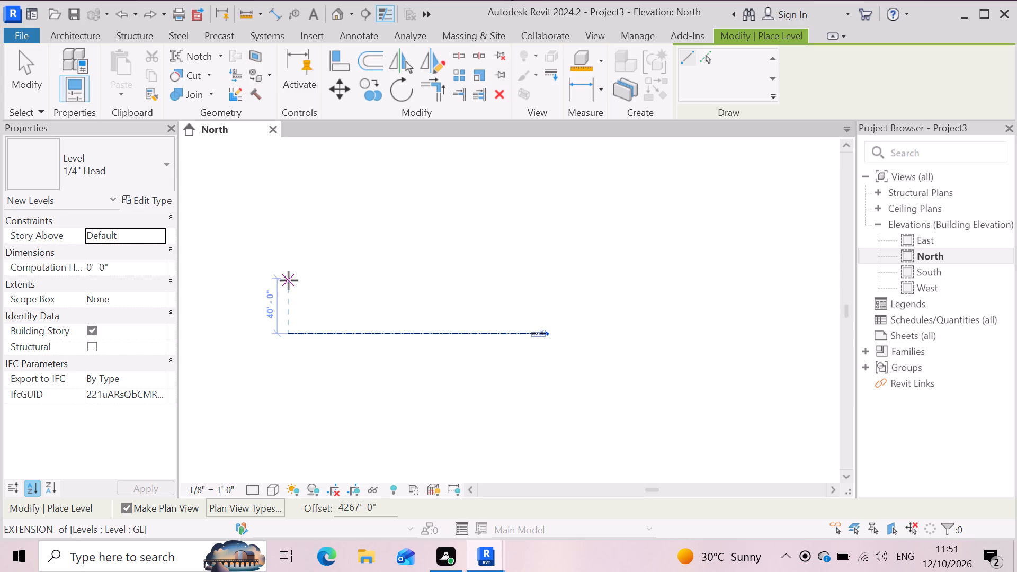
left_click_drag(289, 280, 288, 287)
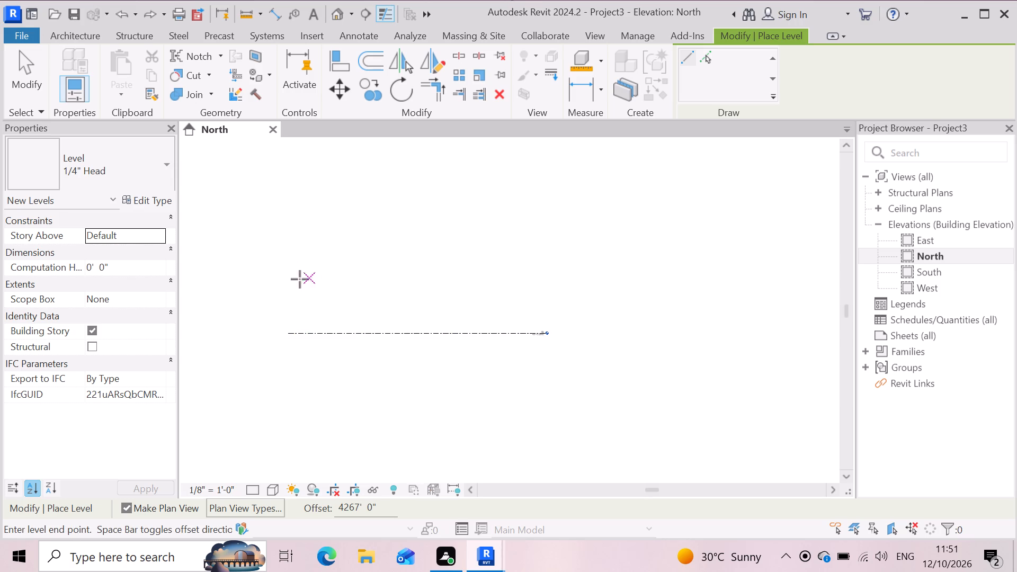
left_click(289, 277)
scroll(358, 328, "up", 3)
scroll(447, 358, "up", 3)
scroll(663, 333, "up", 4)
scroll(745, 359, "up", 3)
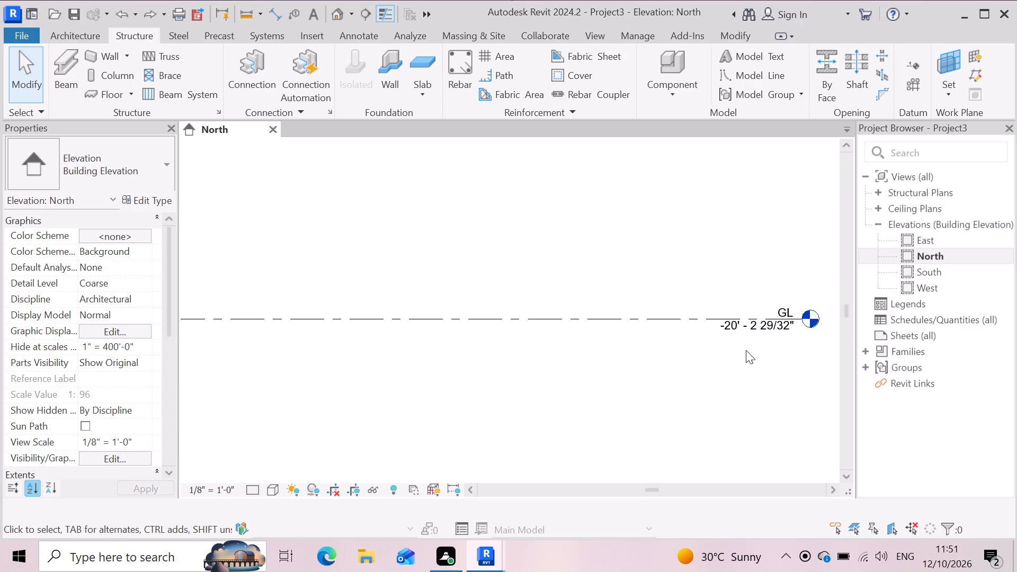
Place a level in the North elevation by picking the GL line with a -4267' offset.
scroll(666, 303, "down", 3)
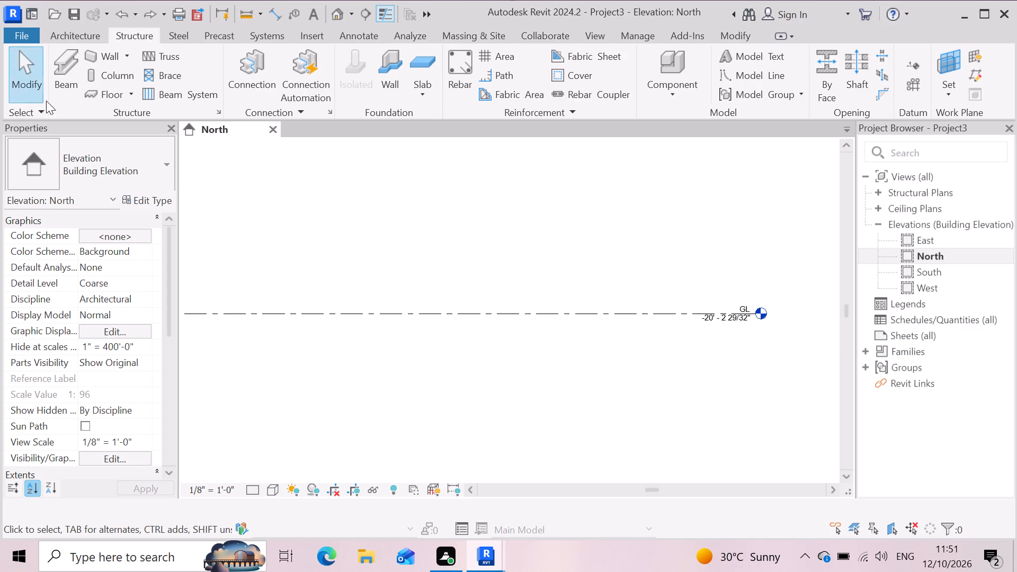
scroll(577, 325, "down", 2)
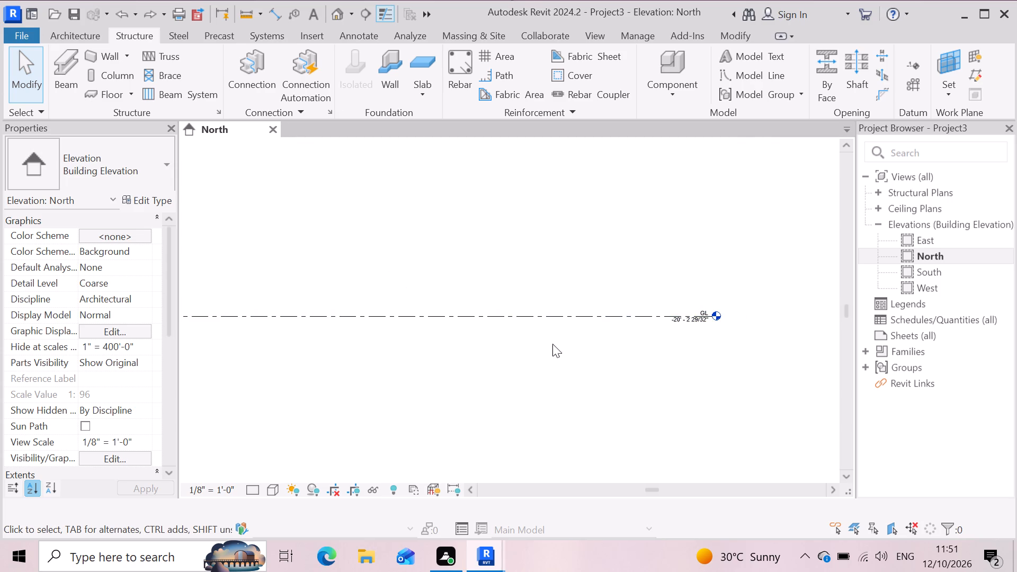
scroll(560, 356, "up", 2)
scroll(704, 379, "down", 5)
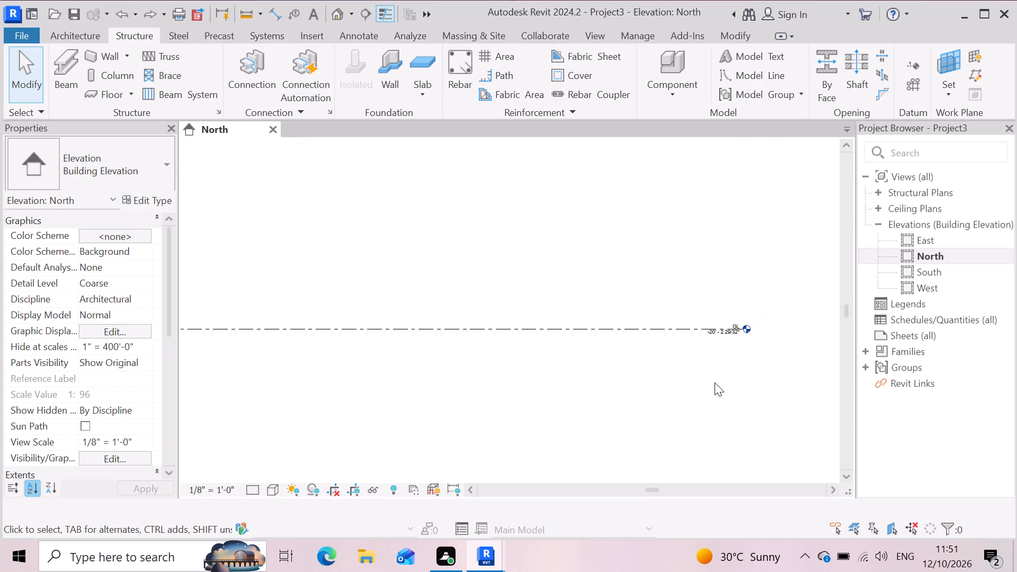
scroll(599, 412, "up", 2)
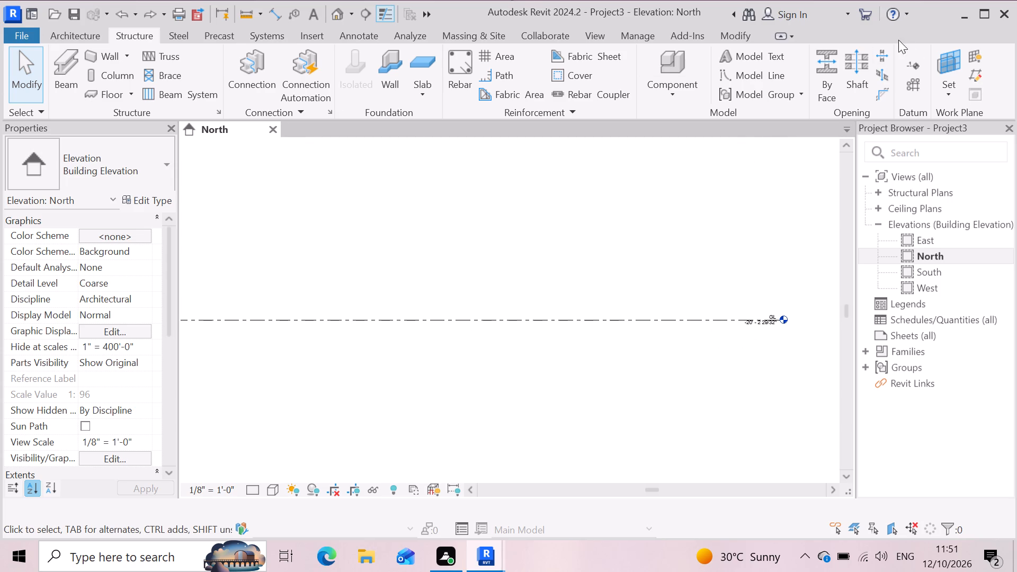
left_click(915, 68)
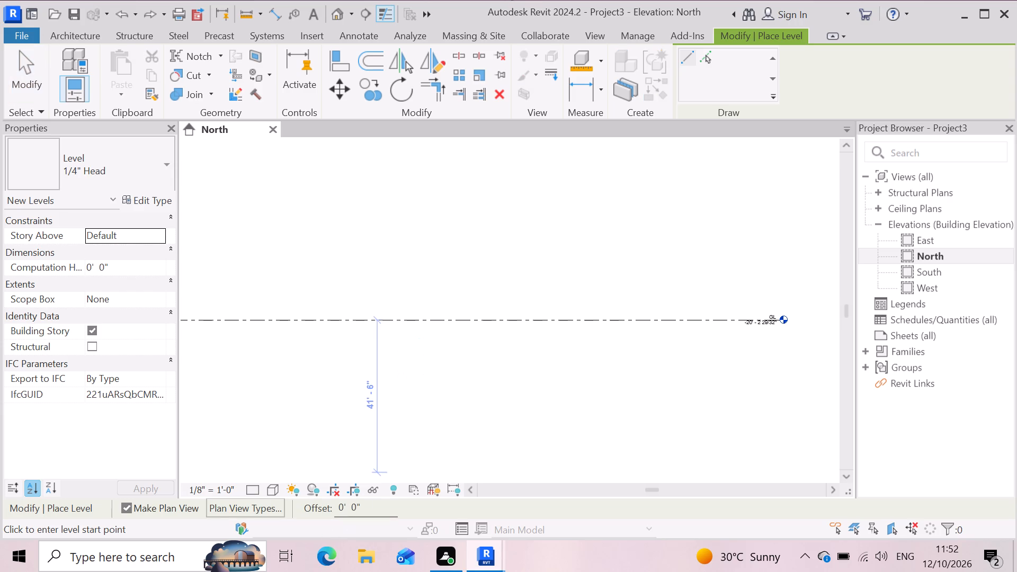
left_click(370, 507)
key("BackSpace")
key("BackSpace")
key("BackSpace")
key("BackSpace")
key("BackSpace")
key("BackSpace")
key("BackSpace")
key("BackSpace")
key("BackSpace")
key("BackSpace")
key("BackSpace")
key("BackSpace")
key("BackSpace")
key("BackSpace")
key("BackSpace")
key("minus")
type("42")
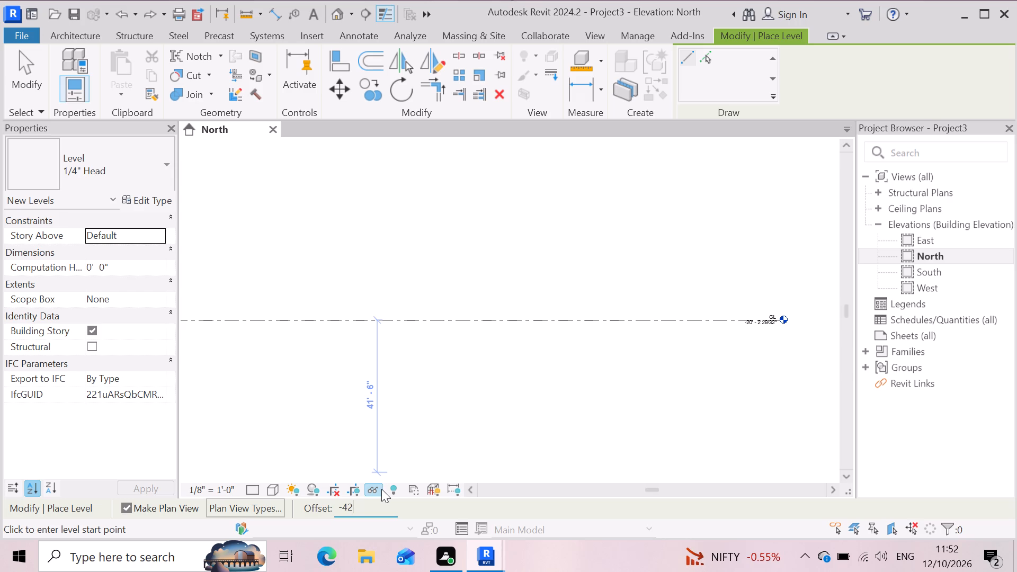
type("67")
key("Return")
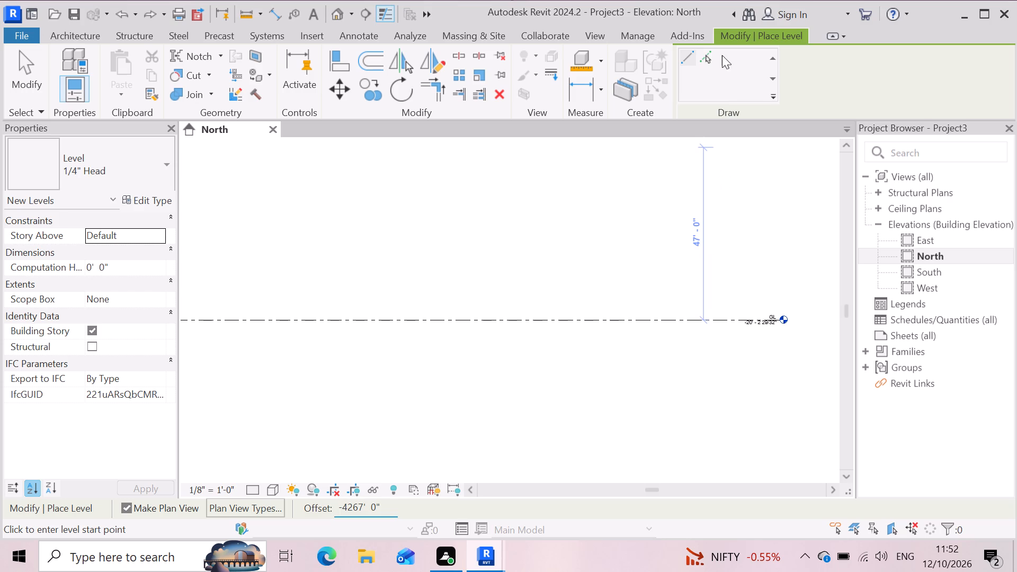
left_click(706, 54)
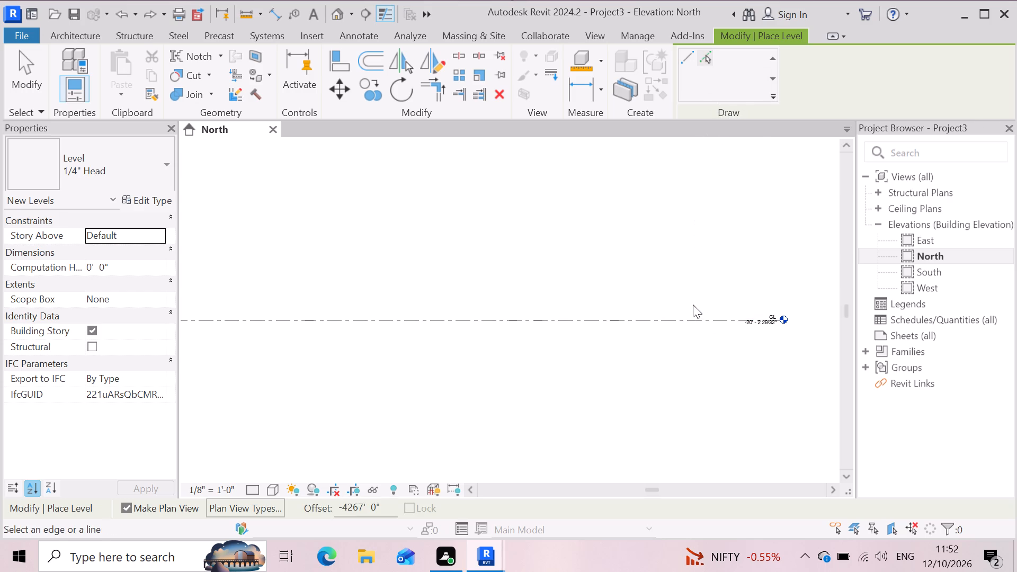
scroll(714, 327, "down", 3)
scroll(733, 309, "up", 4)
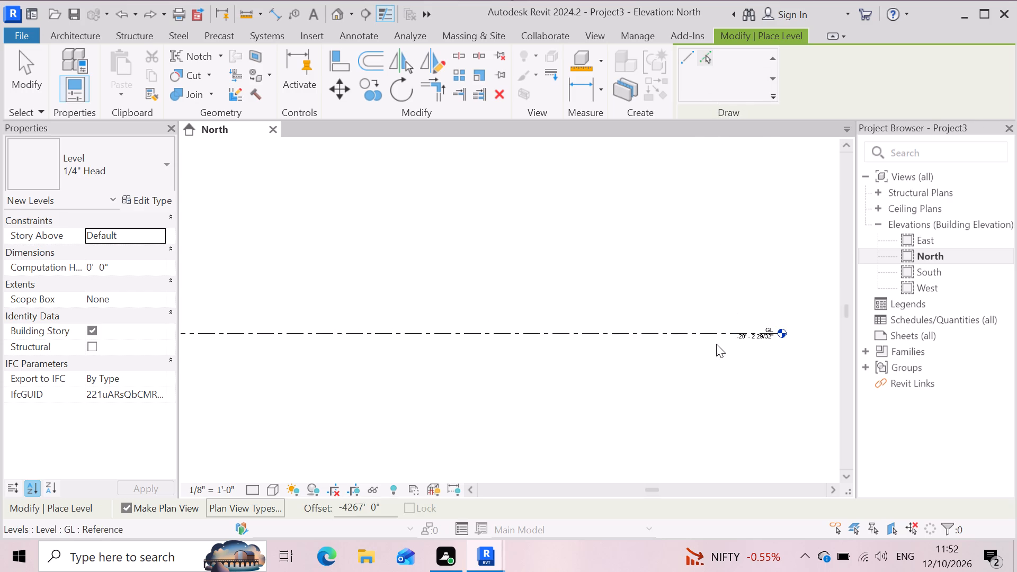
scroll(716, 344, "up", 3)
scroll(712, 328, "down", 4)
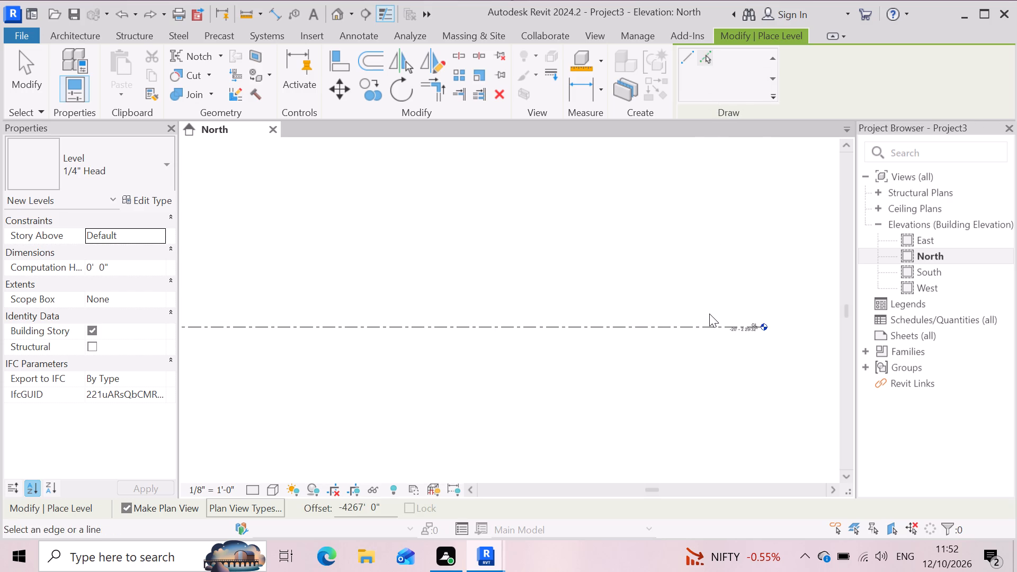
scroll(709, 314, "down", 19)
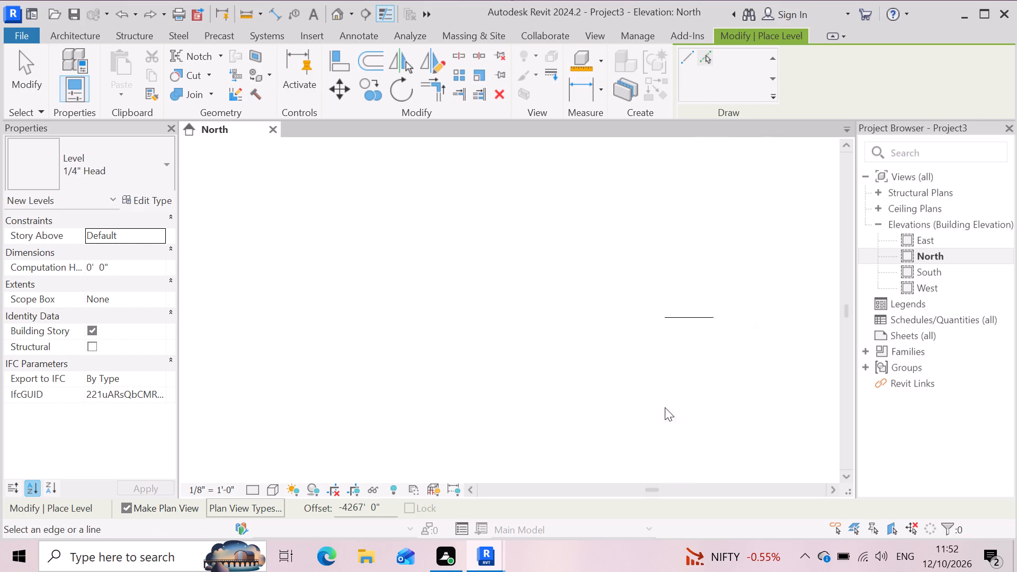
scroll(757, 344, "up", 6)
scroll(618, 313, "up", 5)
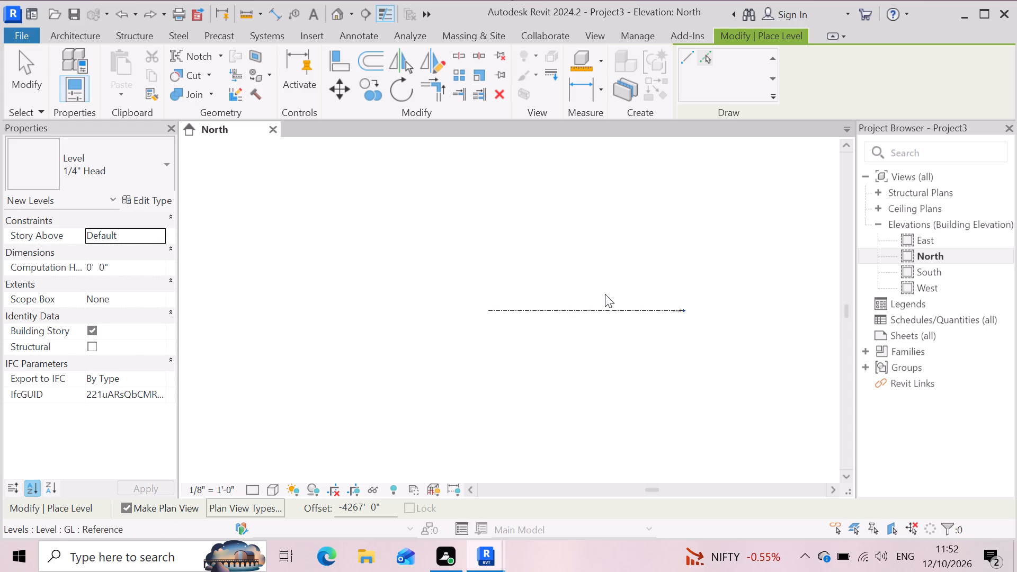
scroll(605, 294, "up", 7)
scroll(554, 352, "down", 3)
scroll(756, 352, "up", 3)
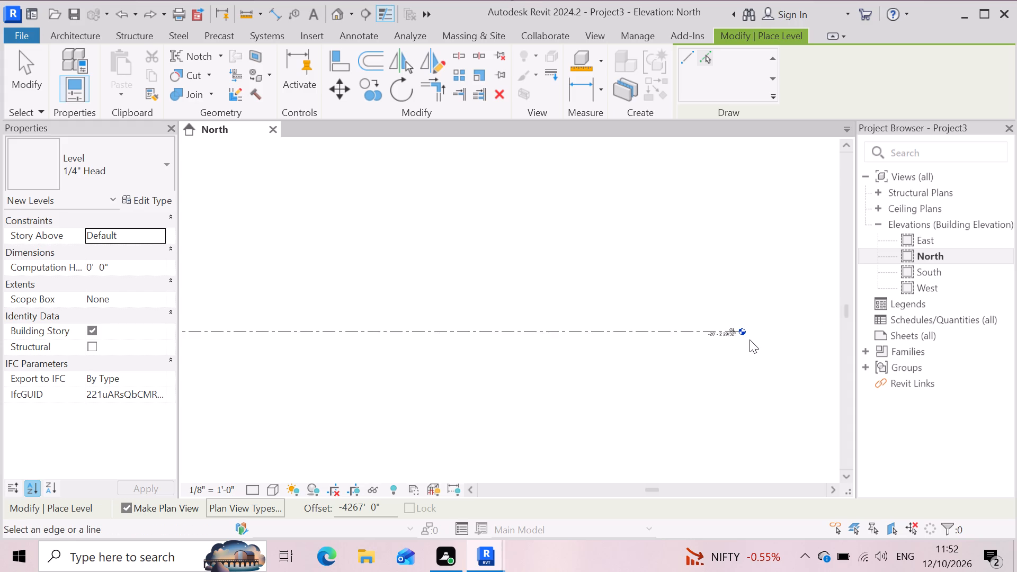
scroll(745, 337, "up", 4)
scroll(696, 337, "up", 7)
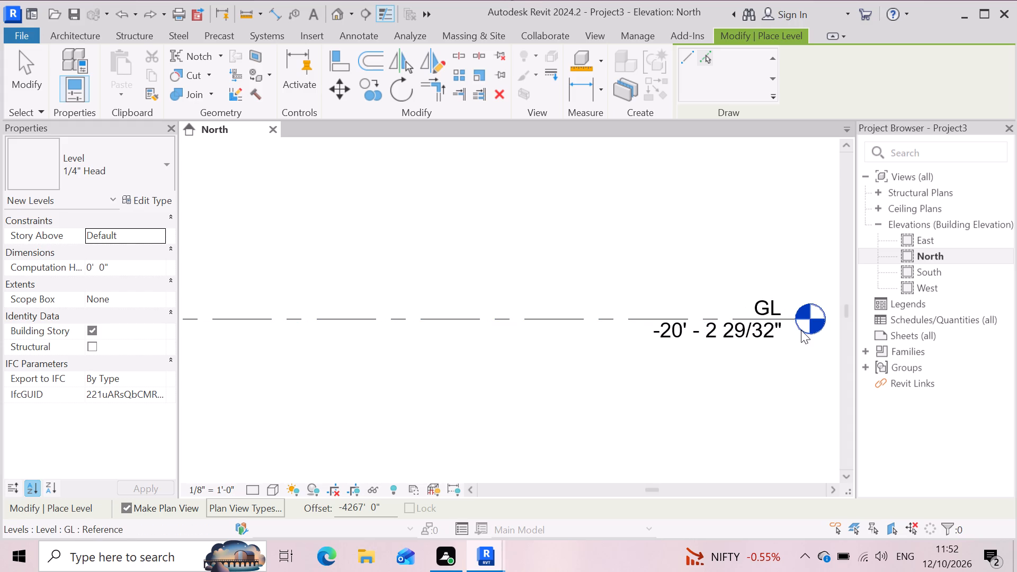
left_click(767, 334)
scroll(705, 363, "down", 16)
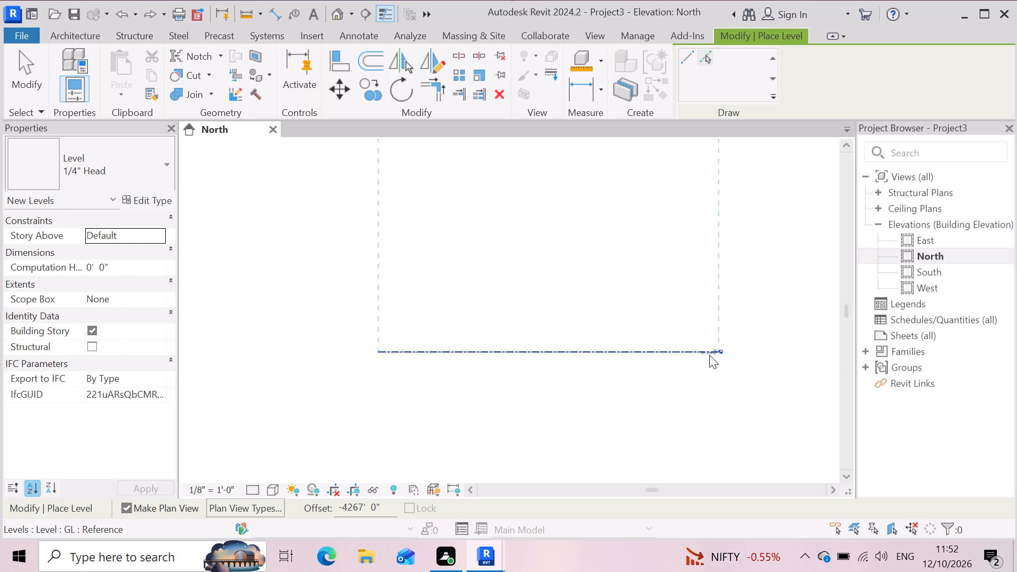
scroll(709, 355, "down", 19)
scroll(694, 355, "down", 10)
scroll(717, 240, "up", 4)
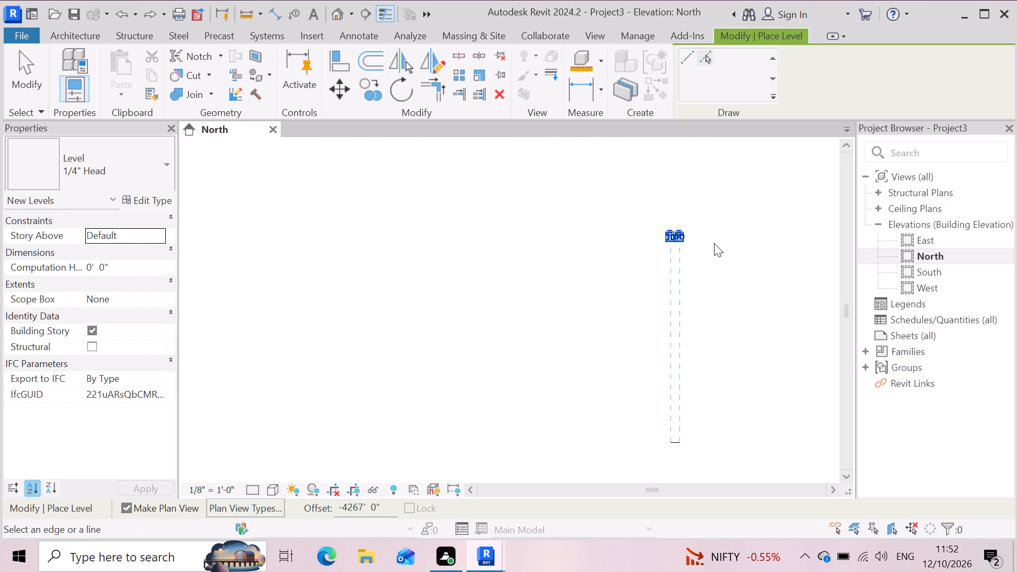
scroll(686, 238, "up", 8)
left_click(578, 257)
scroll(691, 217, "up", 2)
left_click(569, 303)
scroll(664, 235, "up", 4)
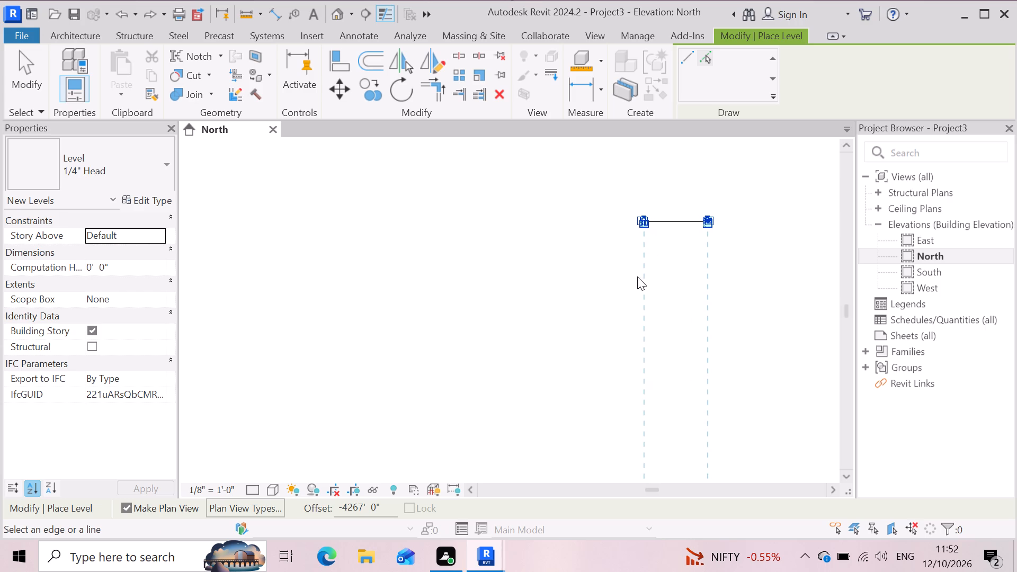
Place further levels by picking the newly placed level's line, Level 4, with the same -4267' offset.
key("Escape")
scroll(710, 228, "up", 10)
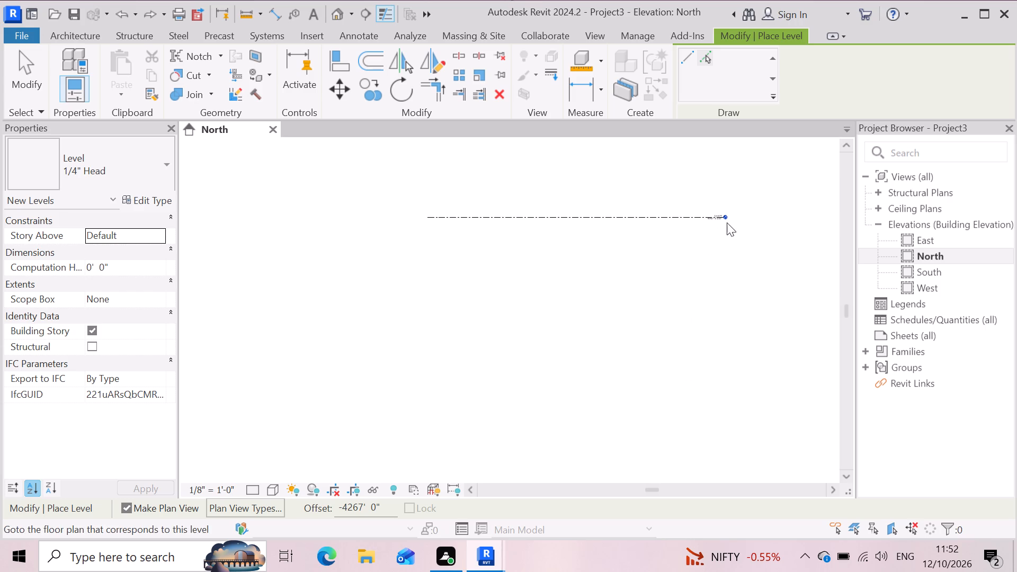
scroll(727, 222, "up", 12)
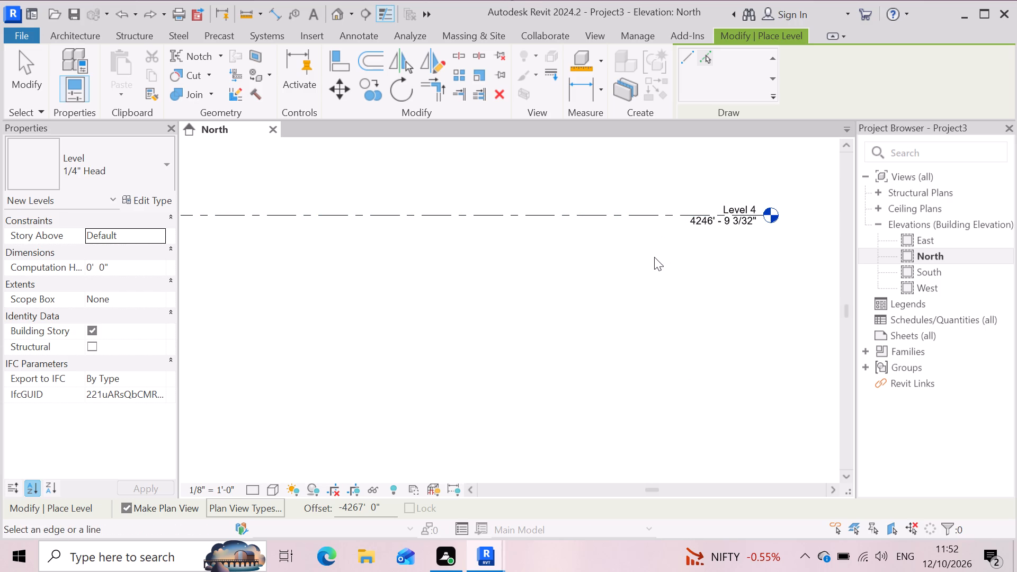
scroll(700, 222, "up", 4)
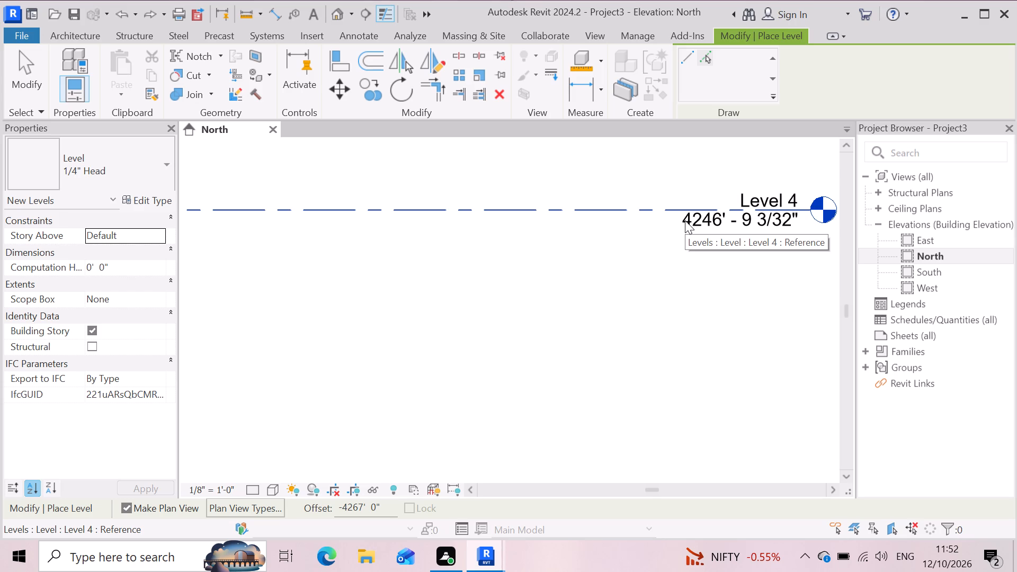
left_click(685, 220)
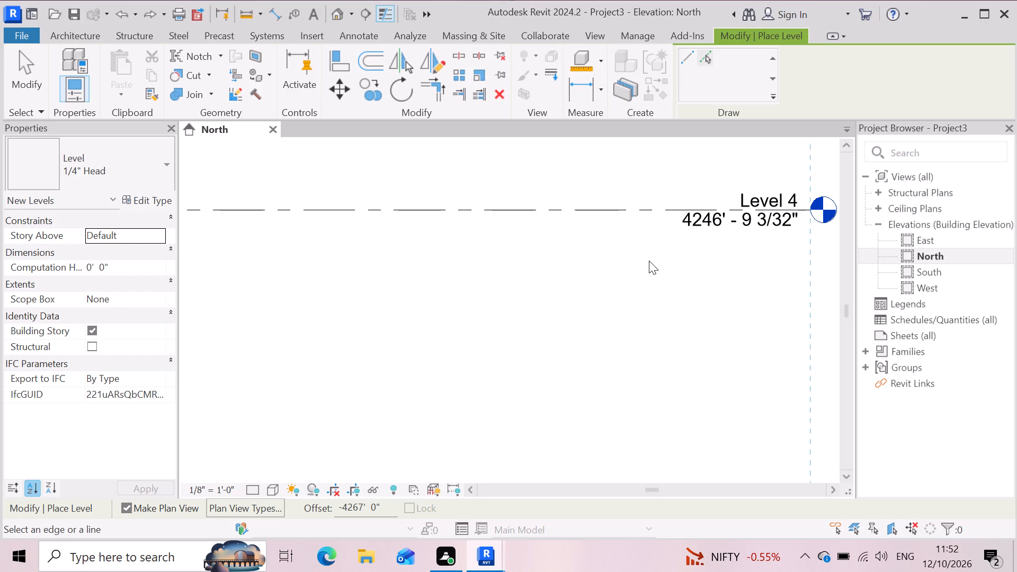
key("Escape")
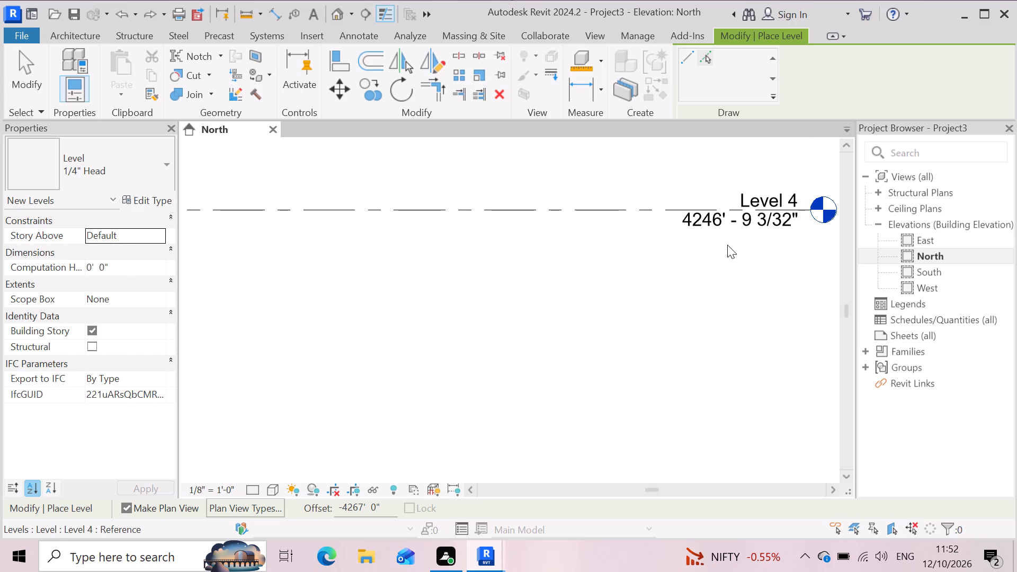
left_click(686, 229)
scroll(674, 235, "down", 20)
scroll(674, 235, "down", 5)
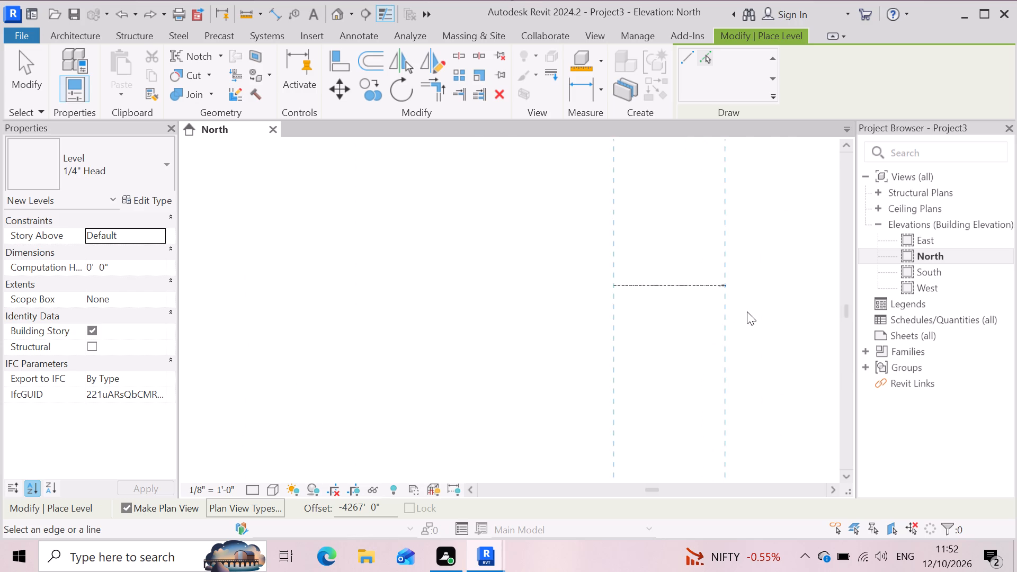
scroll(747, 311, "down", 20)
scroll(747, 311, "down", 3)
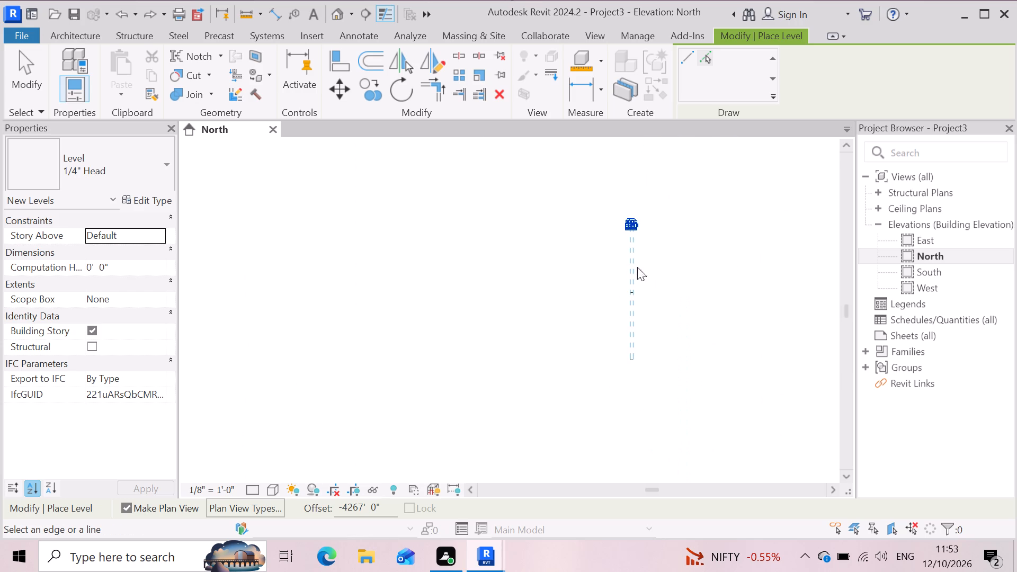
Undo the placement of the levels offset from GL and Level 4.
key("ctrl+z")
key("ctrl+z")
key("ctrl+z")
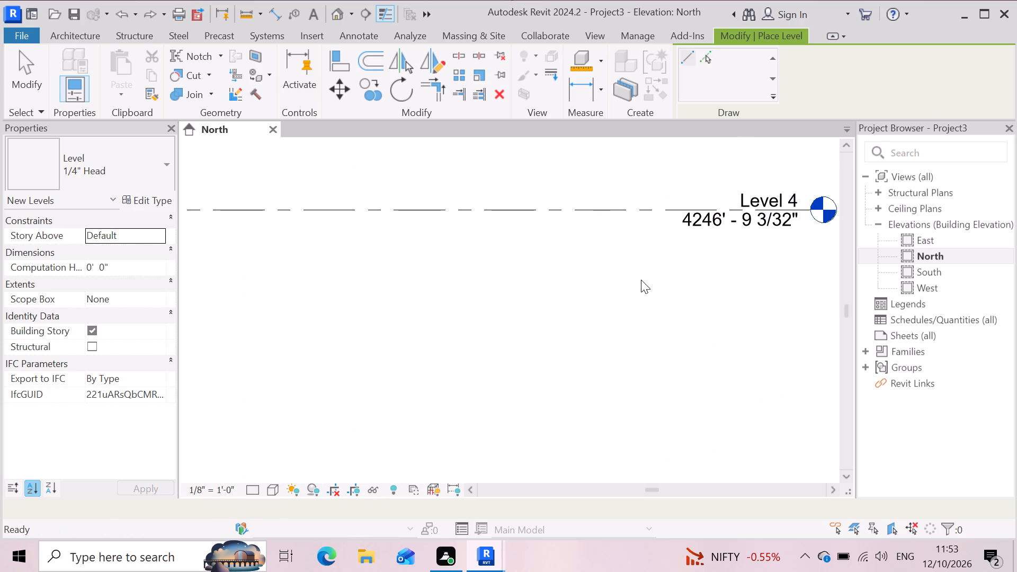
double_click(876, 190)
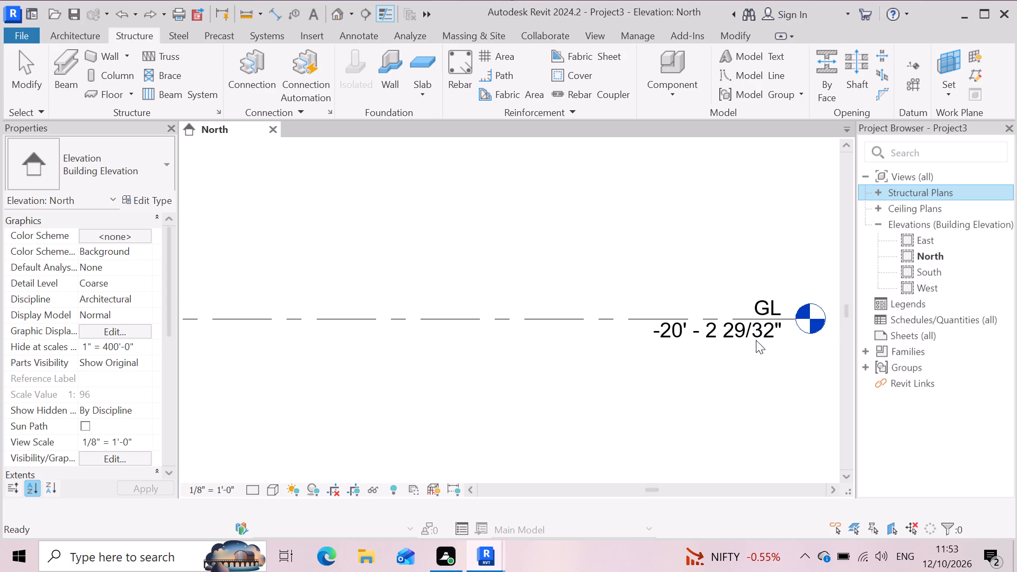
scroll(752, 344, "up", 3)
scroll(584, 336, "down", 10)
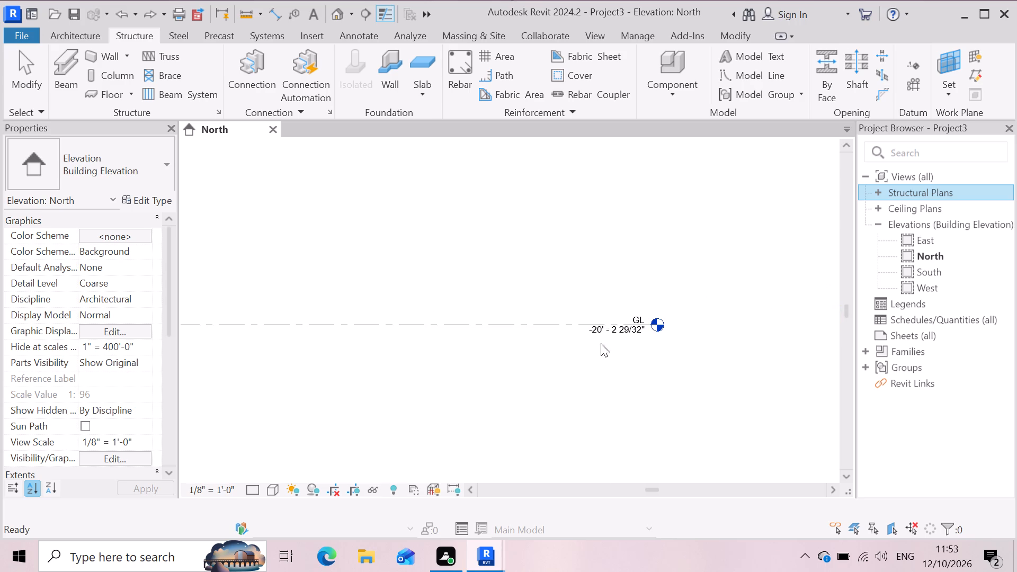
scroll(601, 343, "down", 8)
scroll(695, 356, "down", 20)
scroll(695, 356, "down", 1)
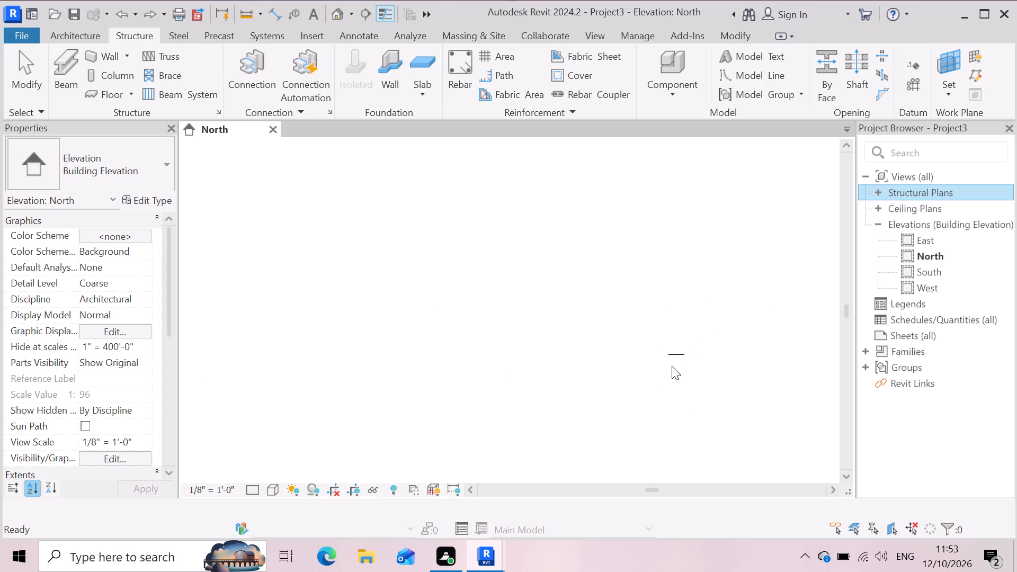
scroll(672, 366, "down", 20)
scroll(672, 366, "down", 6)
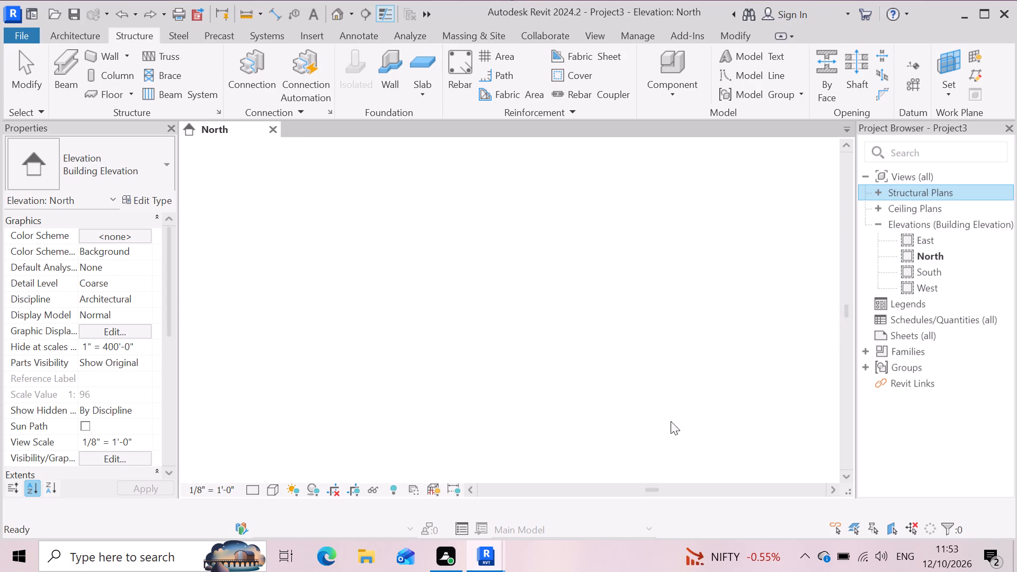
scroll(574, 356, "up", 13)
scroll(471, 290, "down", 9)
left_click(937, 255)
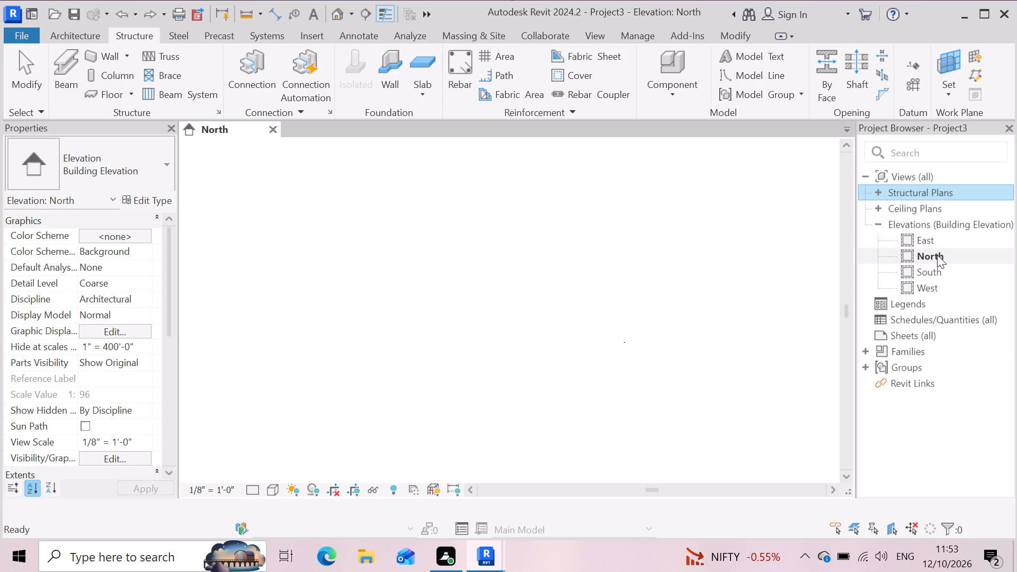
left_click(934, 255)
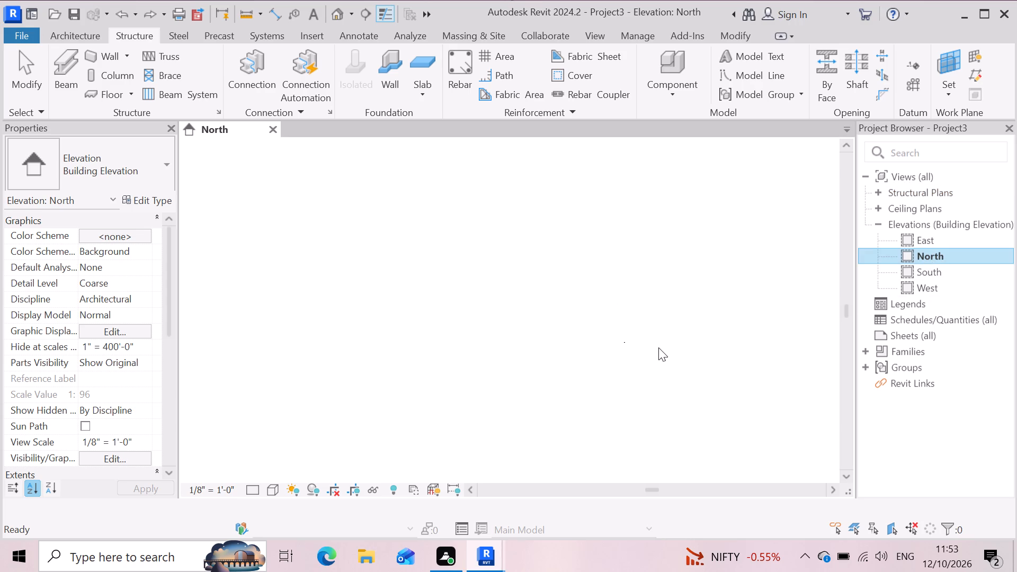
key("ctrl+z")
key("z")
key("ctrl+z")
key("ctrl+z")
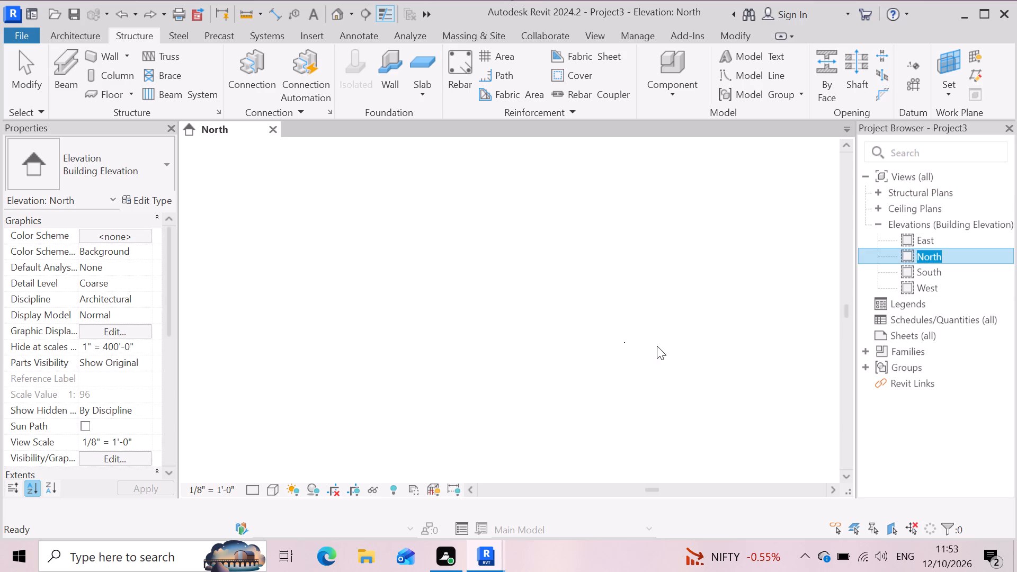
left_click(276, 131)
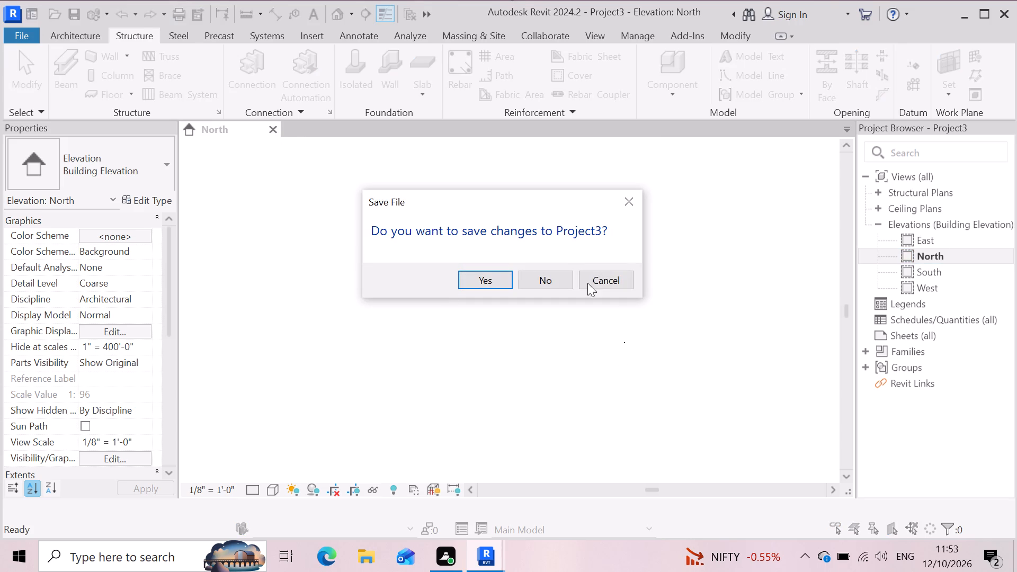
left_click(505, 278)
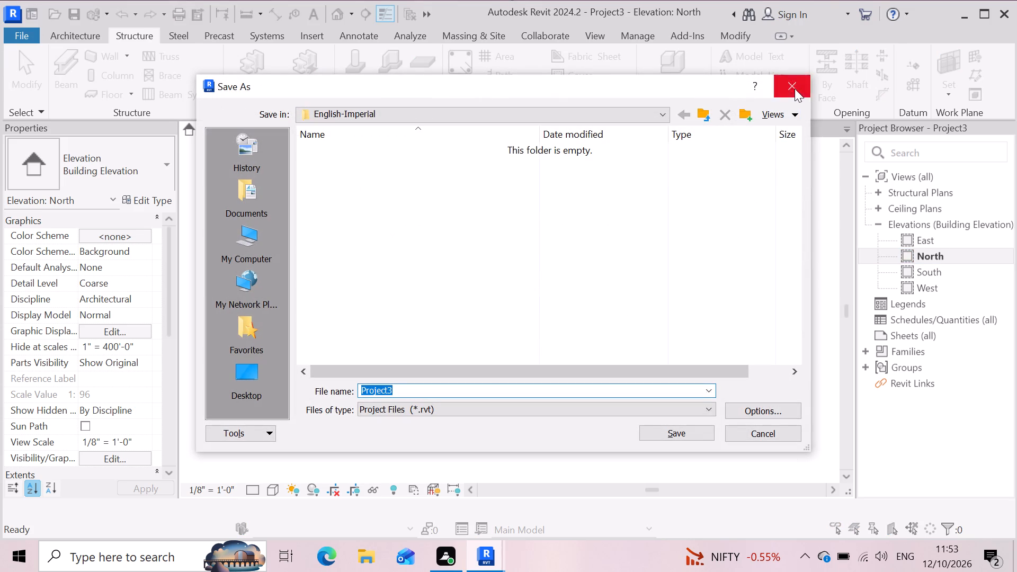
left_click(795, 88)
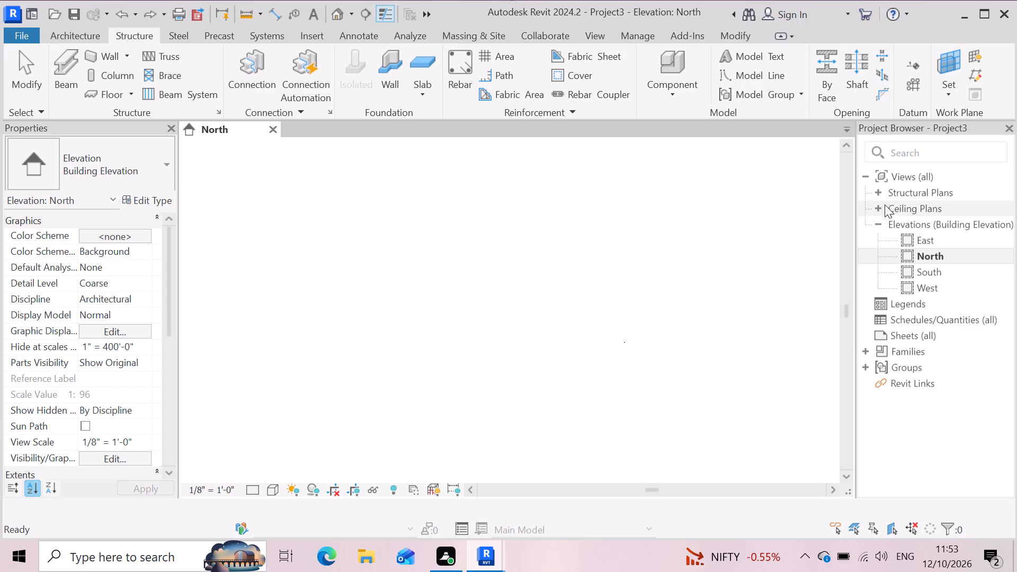
Undo the remaining earlier edits until the North elevation is back to the template's original Level 1 and Level 2.
scroll(643, 365, "down", 1)
key("ctrl+z")
key("ctrl+z")
key("ctrl+z")
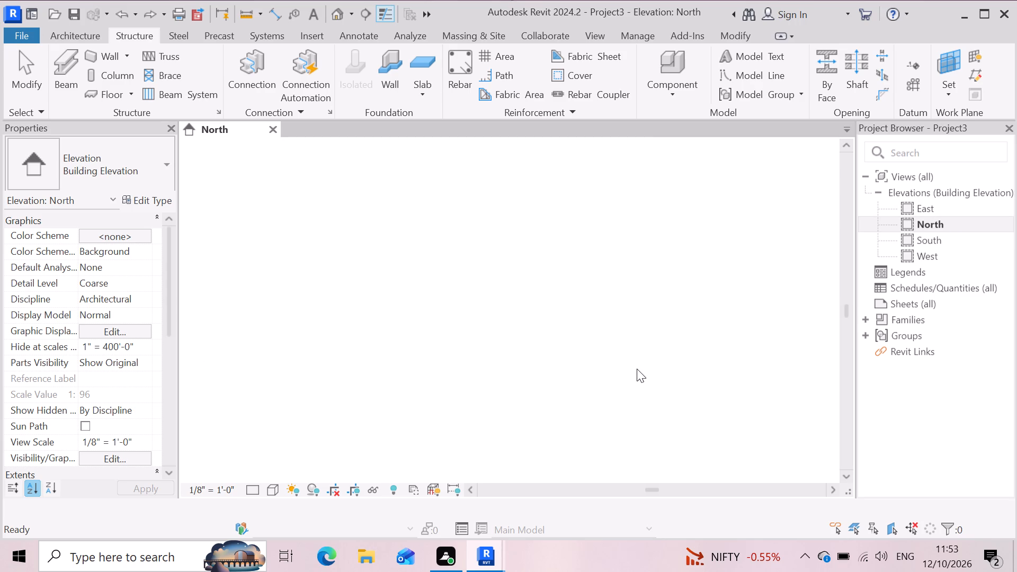
key("ctrl+z")
key("ctrl+z")
key("ctrl+z")
key("ctrl+z")
key("ctrl+z")
Rename Level 1 in the North elevation as GL.
scroll(746, 336, "up", 1)
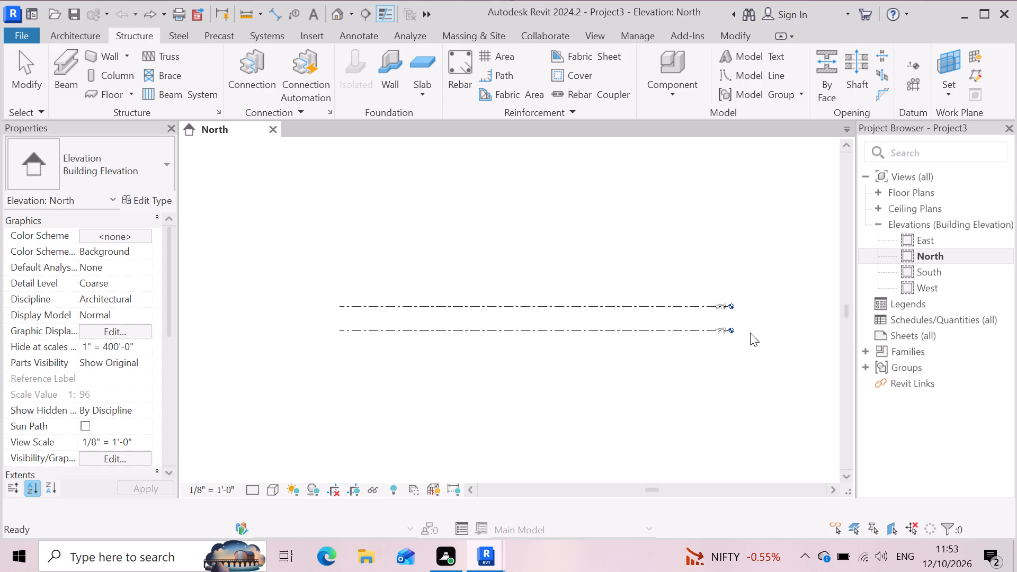
scroll(750, 333, "up", 2)
scroll(709, 318, "up", 12)
scroll(670, 367, "down", 2)
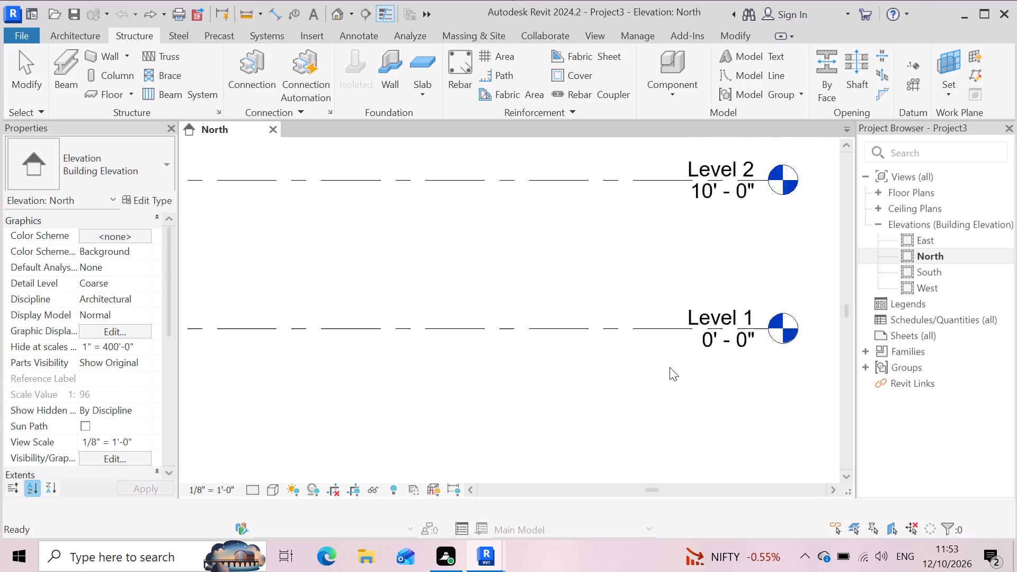
scroll(670, 367, "down", 1)
scroll(756, 362, "up", 2)
scroll(700, 371, "up", 3)
scroll(725, 406, "down", 2)
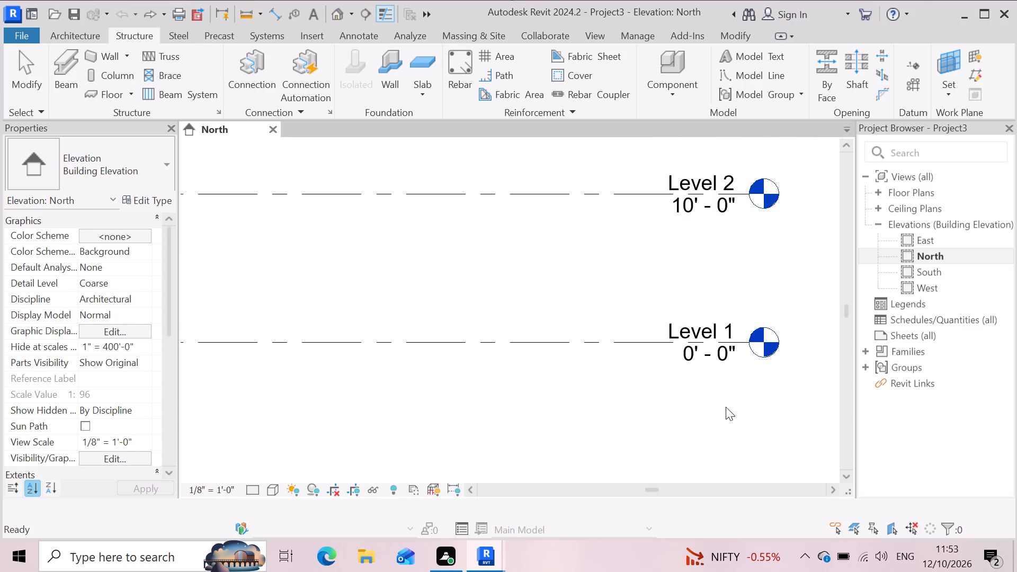
scroll(726, 407, "down", 4)
scroll(715, 282, "up", 7)
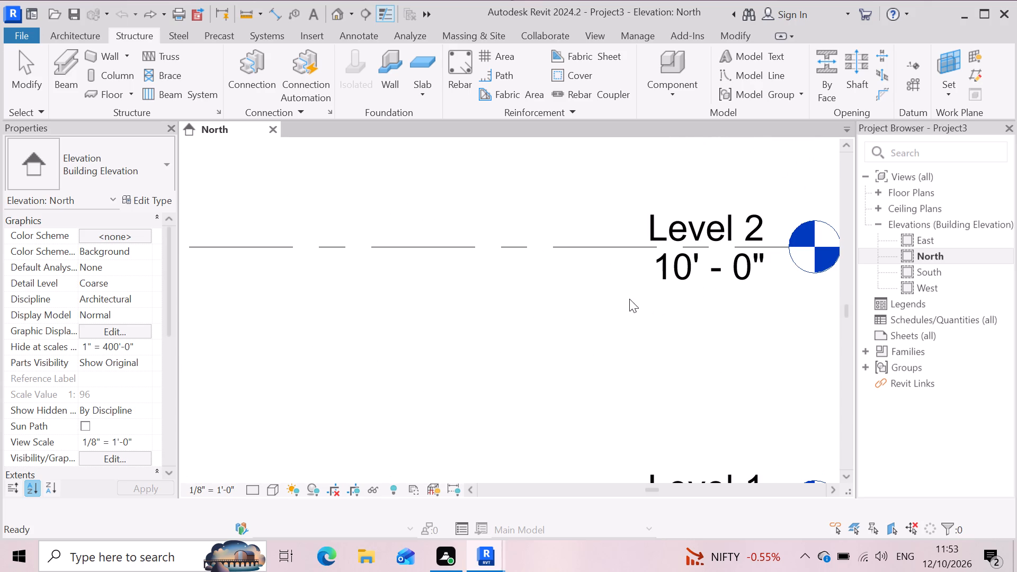
scroll(708, 329, "down", 3)
scroll(686, 457, "up", 3)
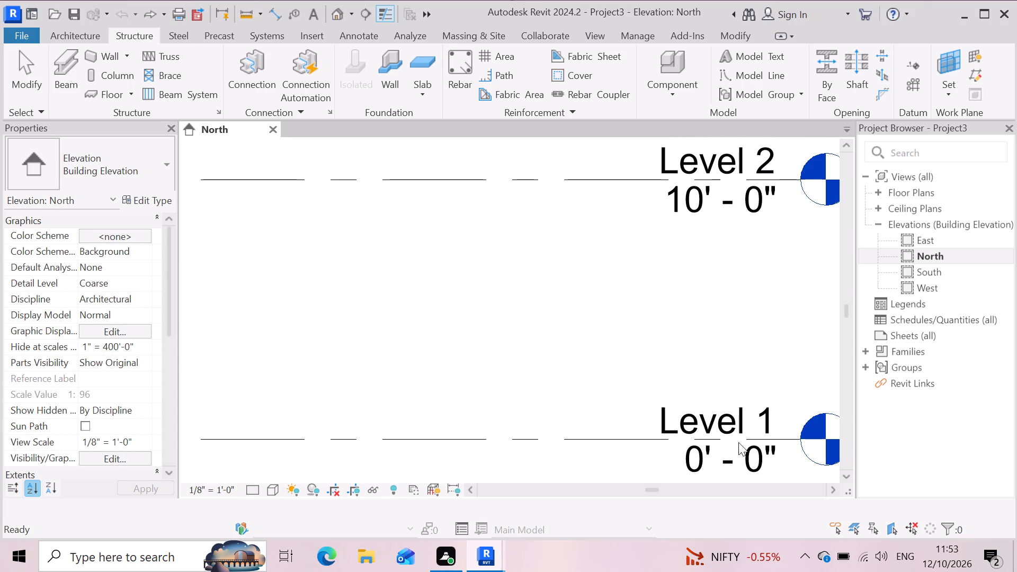
left_click(725, 418)
scroll(614, 372, "down", 2)
scroll(738, 482, "up", 2)
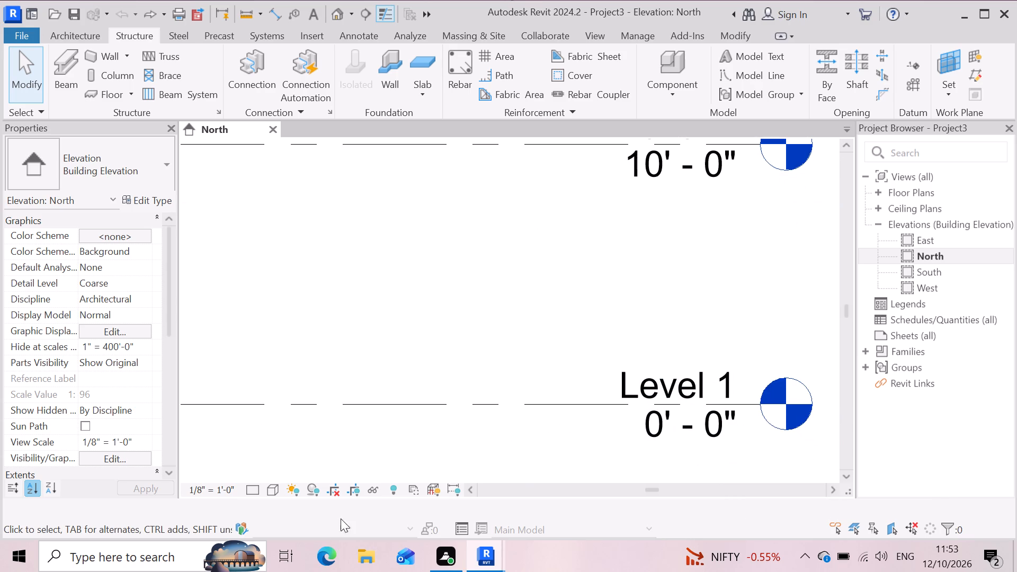
left_click(728, 379)
left_click(726, 387)
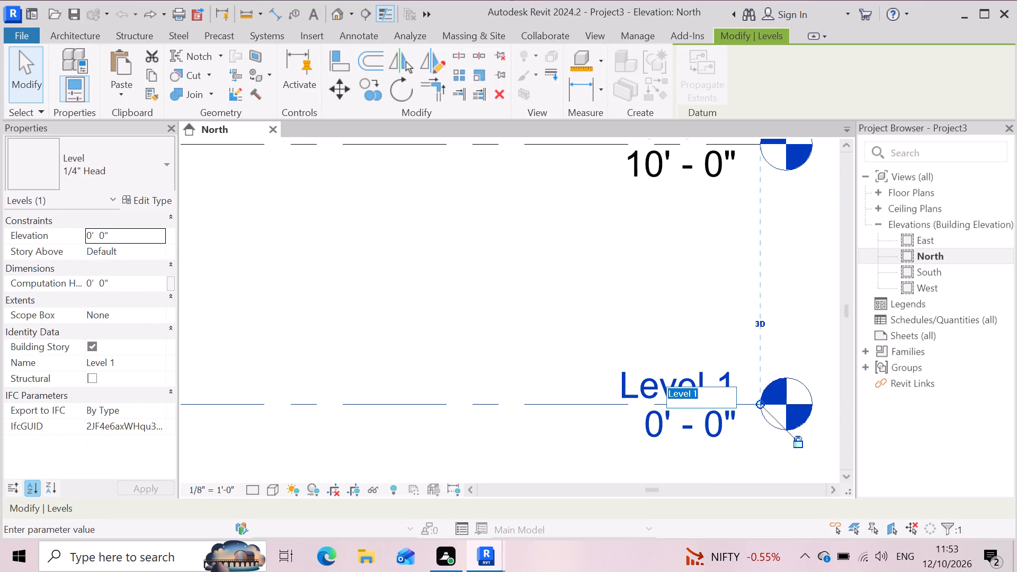
key("g")
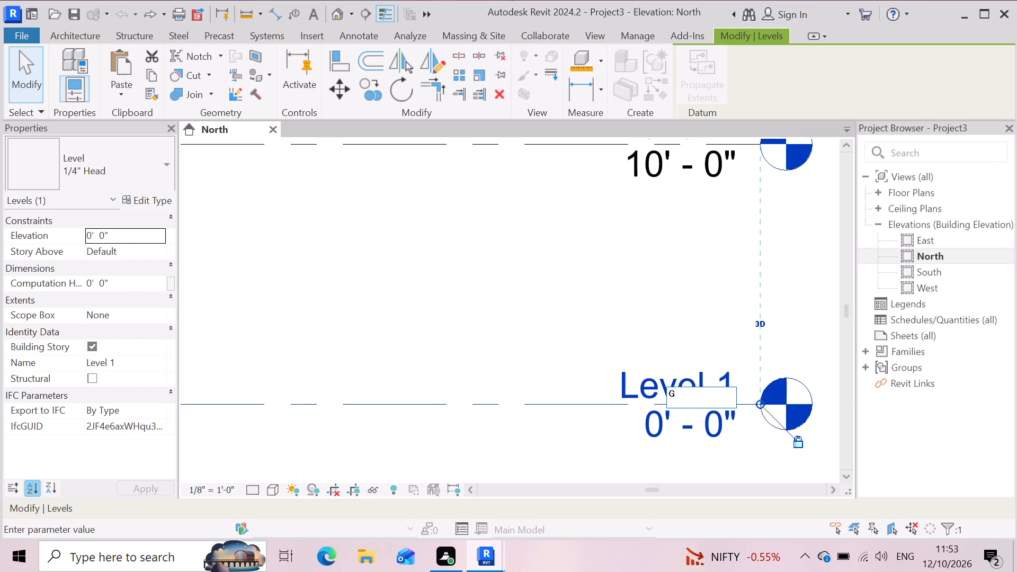
key("l")
key("Return")
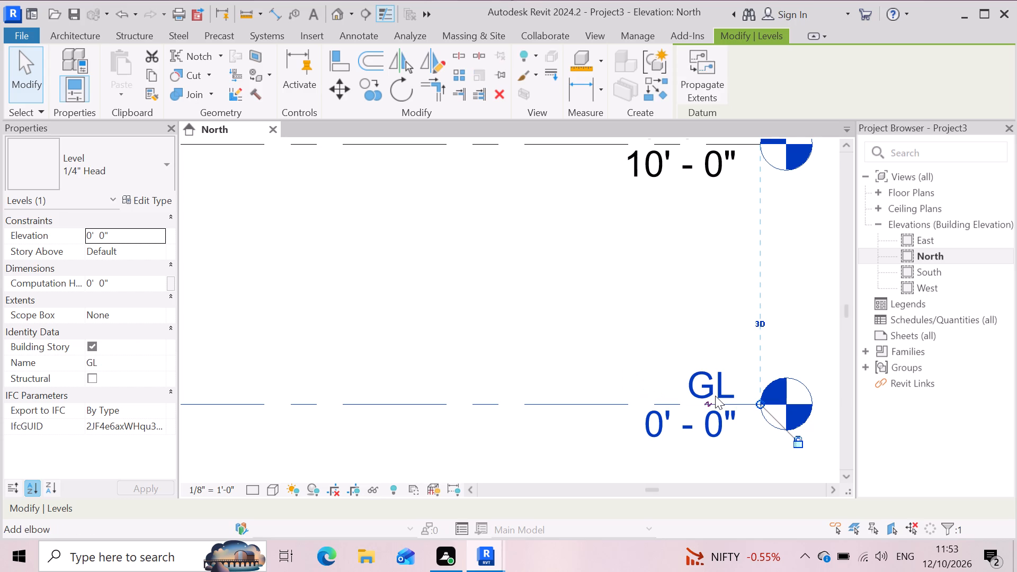
Rename Level 2, the level above GL, as FIRST FLOOR.
scroll(729, 436, "down", 3)
scroll(744, 210, "up", 3)
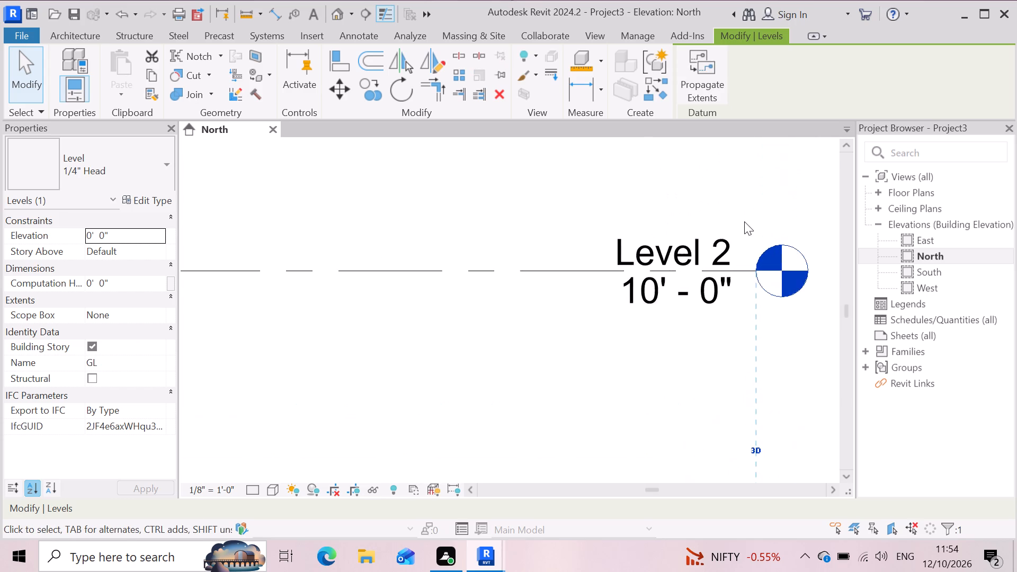
scroll(730, 238, "up", 3)
left_click(723, 241)
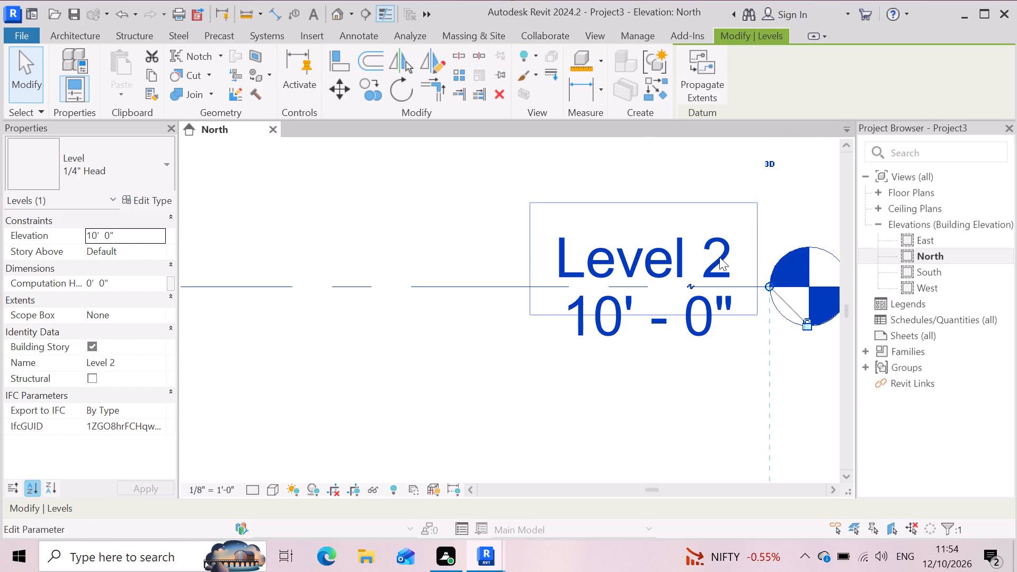
left_click(718, 267)
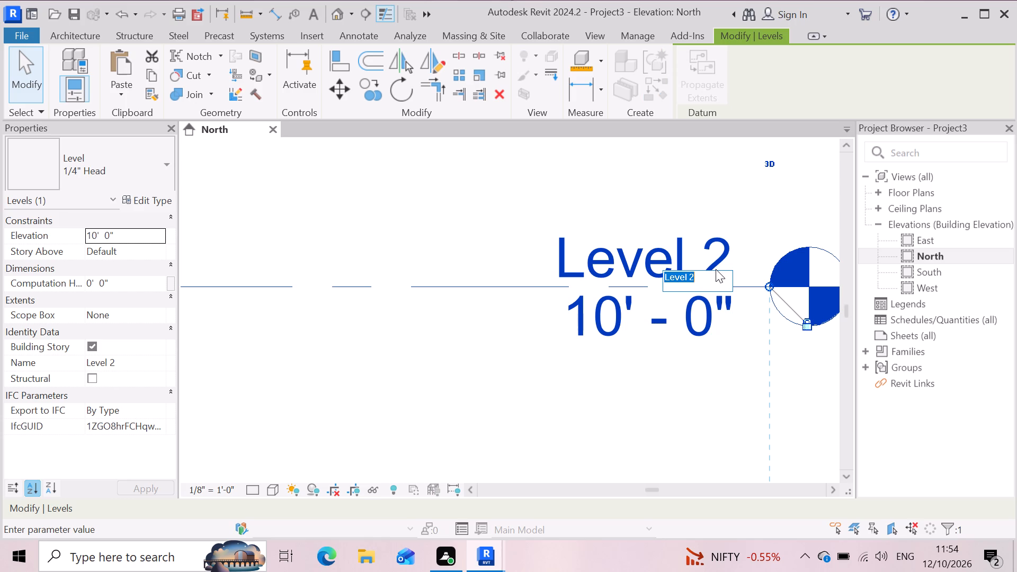
key("f")
type("IRST")
key("space")
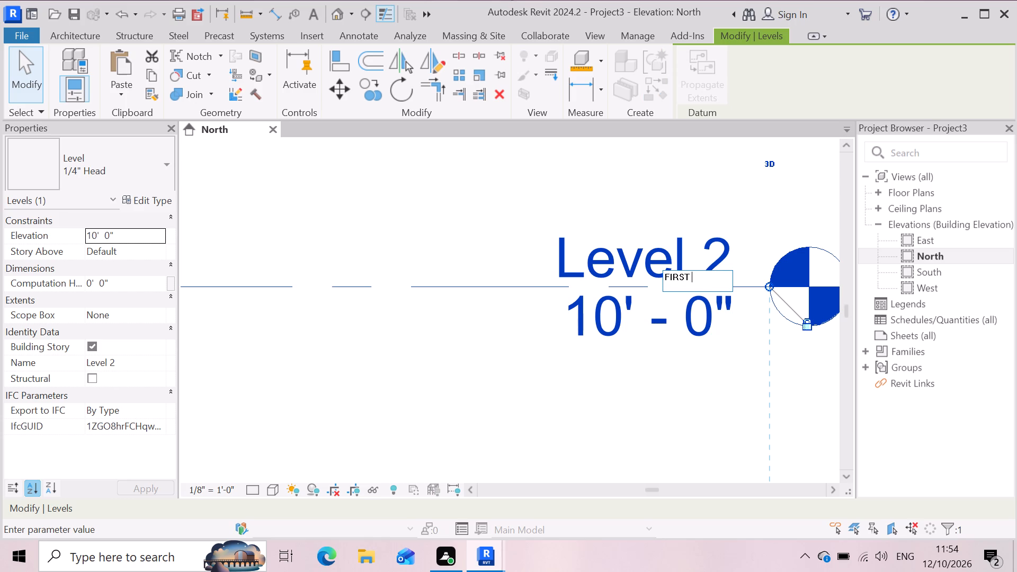
type("FLOO")
key("r")
key("Return")
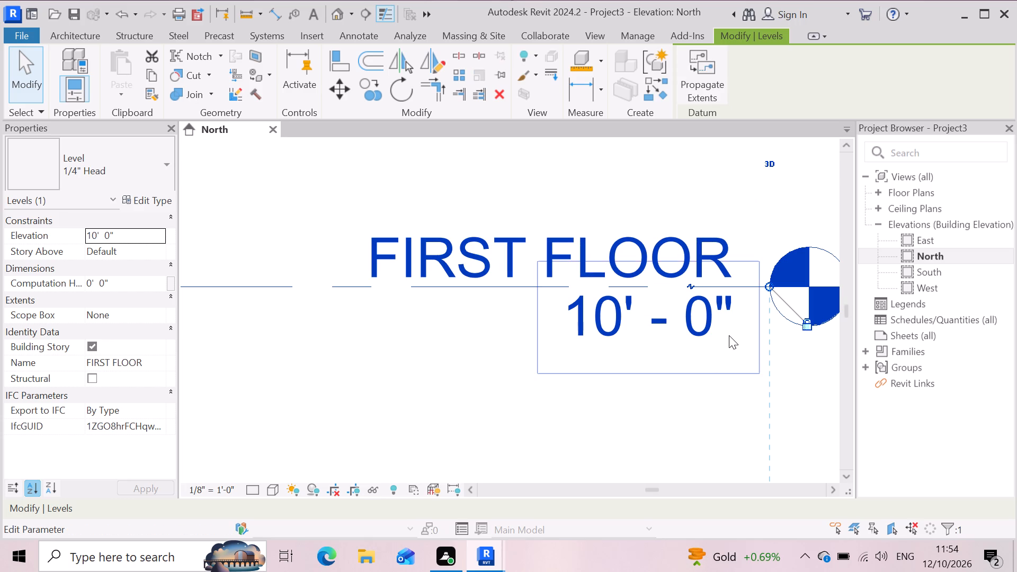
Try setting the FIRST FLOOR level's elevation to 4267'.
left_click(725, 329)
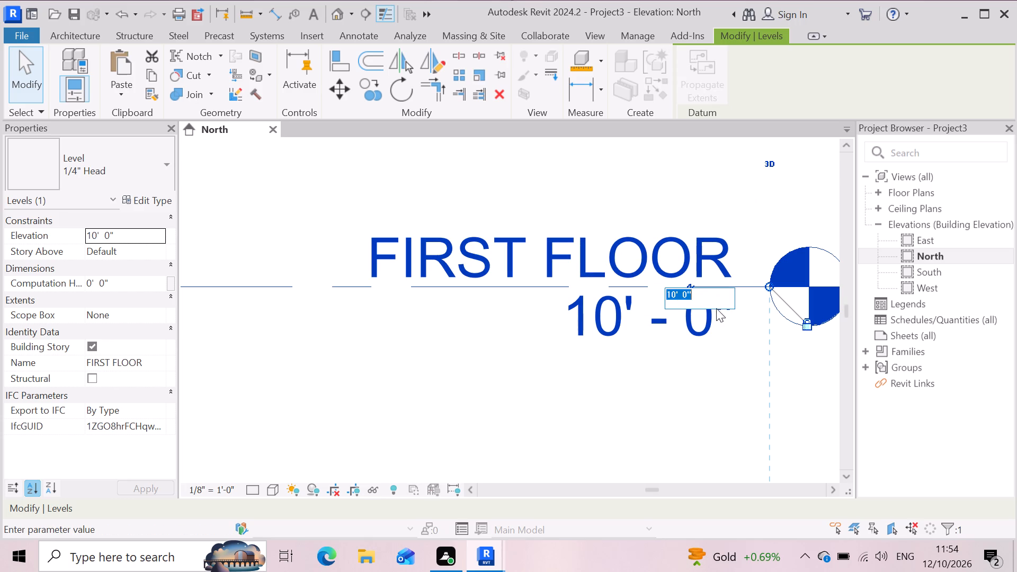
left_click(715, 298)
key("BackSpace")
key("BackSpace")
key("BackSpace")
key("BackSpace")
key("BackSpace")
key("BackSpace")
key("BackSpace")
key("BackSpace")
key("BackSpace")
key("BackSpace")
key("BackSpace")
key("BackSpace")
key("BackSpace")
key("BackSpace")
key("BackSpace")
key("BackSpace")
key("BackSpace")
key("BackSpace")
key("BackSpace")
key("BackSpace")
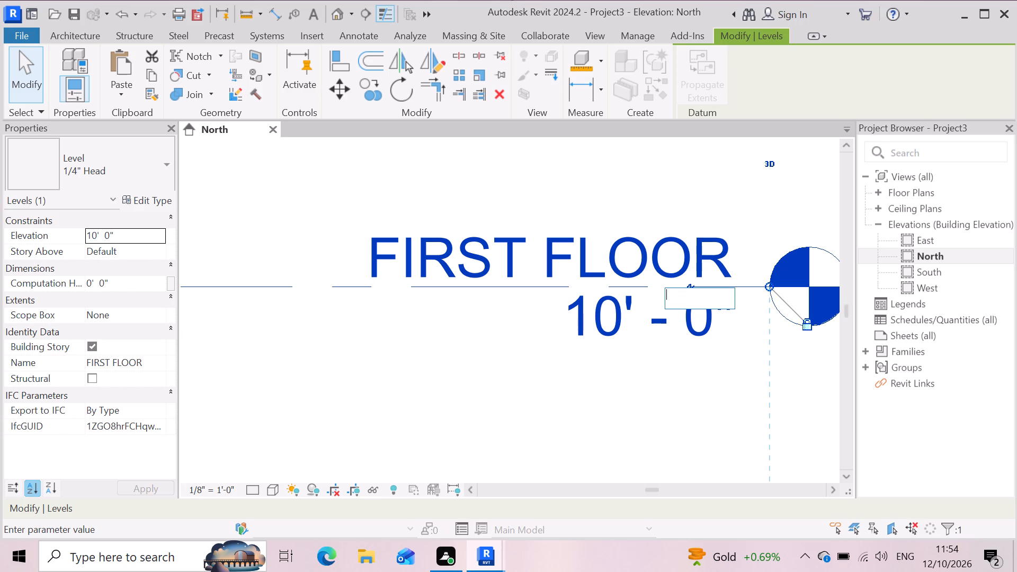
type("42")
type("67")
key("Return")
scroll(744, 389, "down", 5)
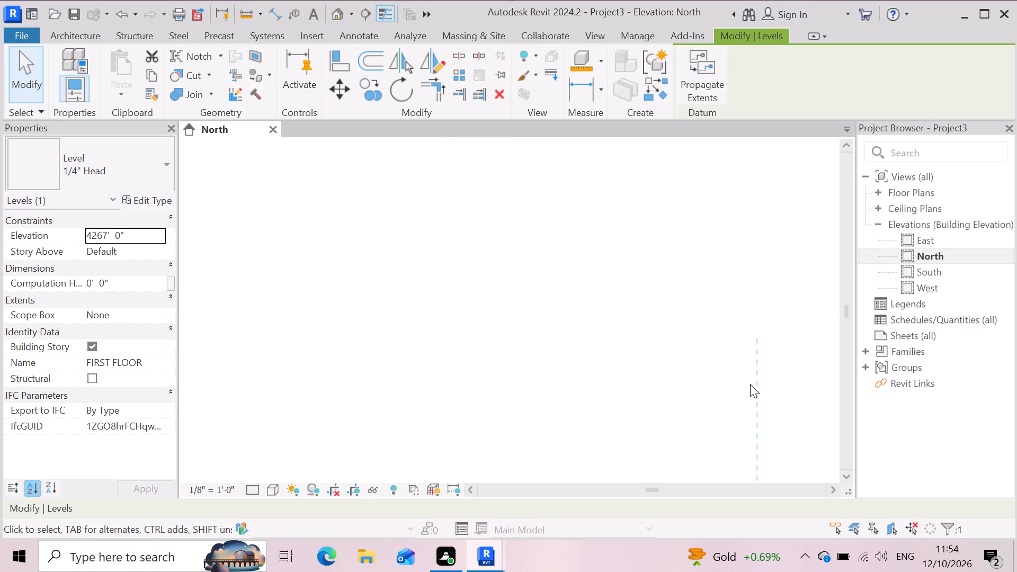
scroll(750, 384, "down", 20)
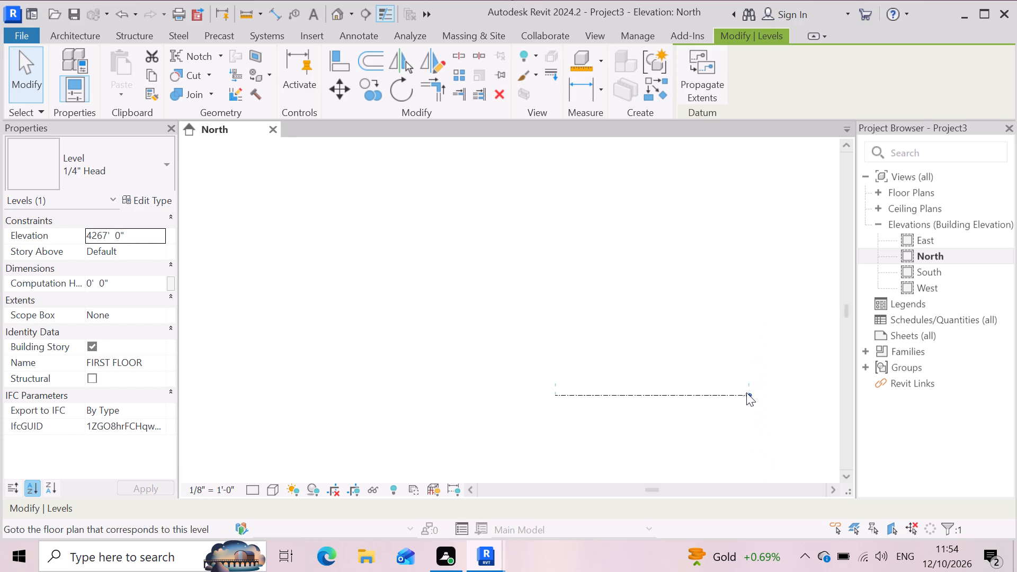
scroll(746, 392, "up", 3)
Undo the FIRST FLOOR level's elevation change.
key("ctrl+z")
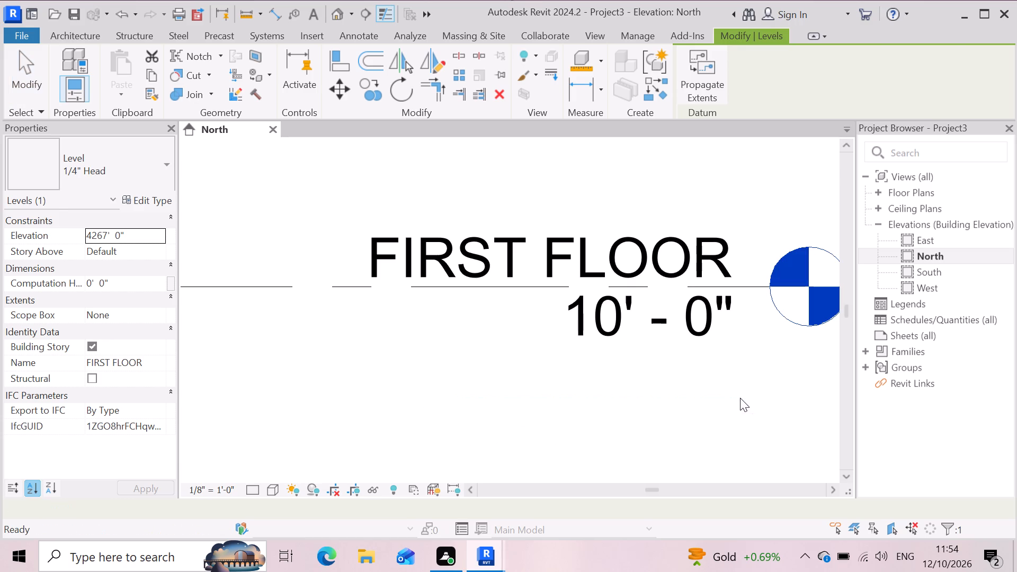
Set the FIRST FLOOR level's elevation to -4267'.
scroll(634, 343, "up", 3)
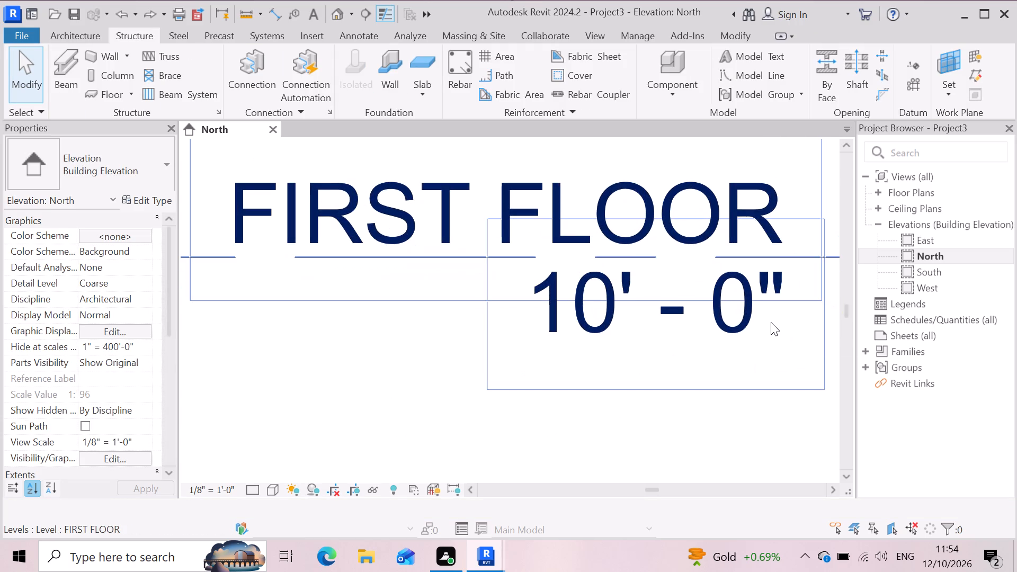
left_click(754, 315)
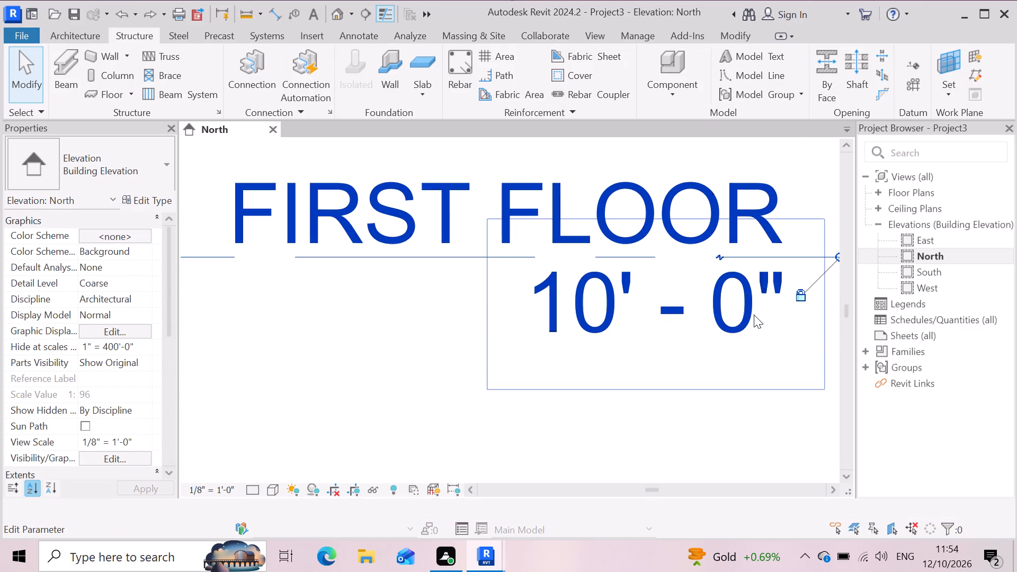
left_click(761, 317)
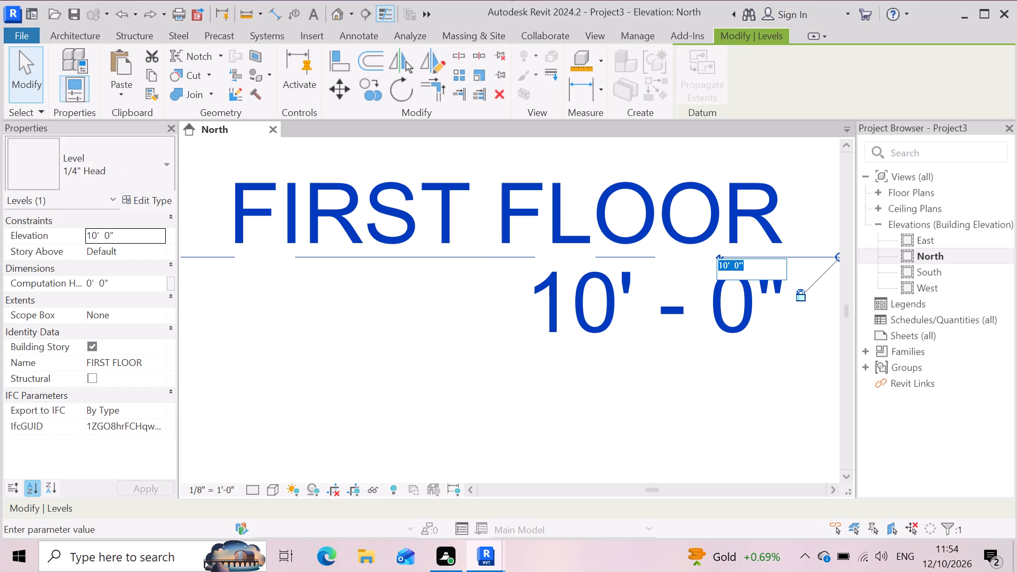
left_click(768, 264)
key("BackSpace")
key("BackSpace")
key("BackSpace")
key("BackSpace")
key("BackSpace")
key("BackSpace")
key("BackSpace")
key("BackSpace")
key("BackSpace")
key("BackSpace")
key("BackSpace")
key("BackSpace")
key("BackSpace")
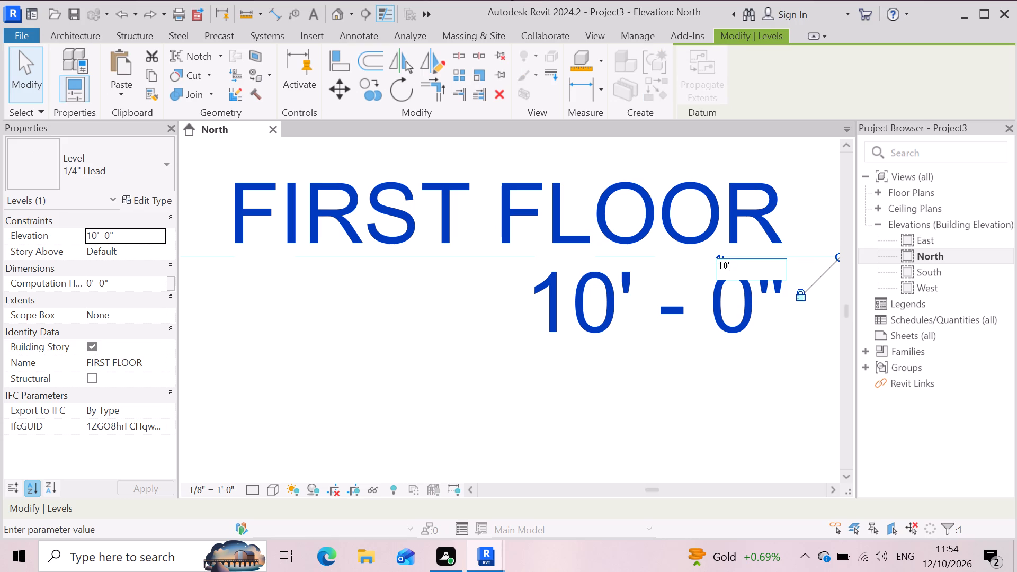
key("minus")
type("42")
type("67")
key("Return")
scroll(681, 339, "down", 4)
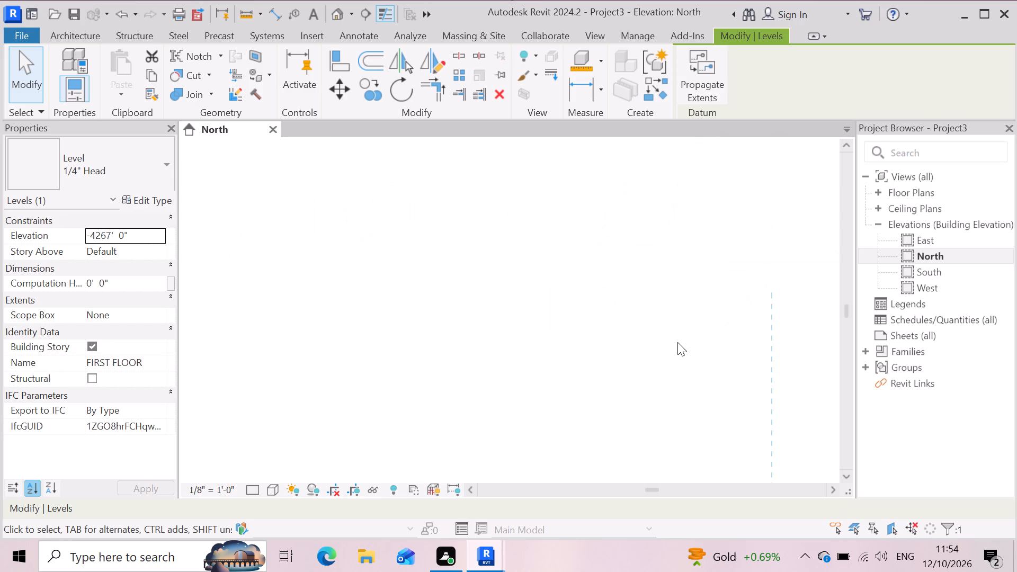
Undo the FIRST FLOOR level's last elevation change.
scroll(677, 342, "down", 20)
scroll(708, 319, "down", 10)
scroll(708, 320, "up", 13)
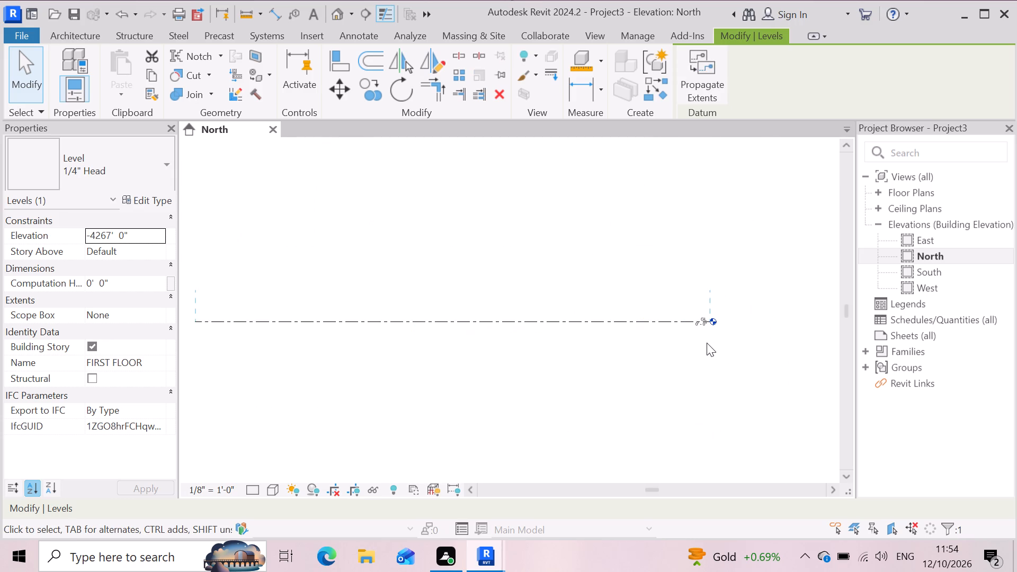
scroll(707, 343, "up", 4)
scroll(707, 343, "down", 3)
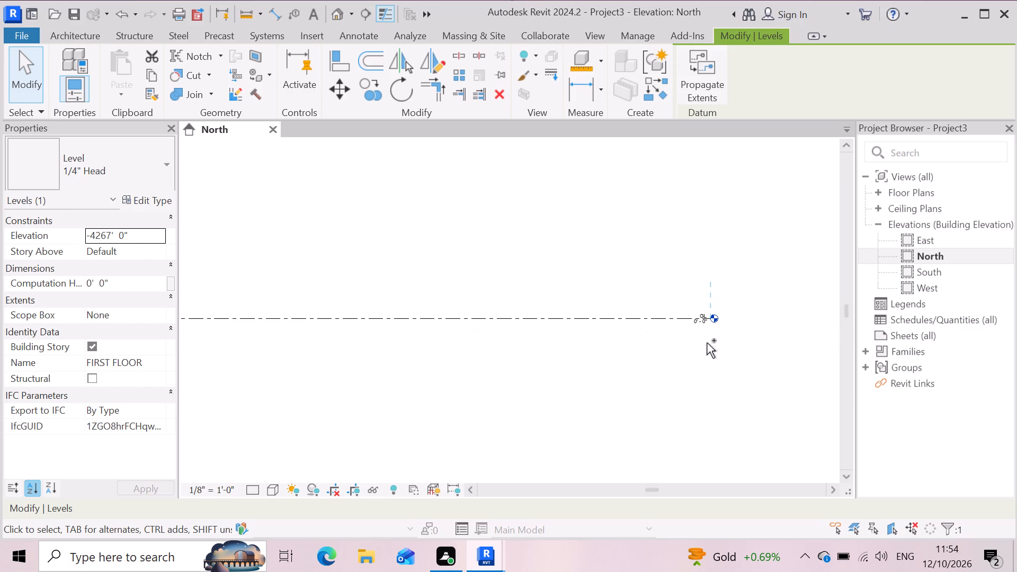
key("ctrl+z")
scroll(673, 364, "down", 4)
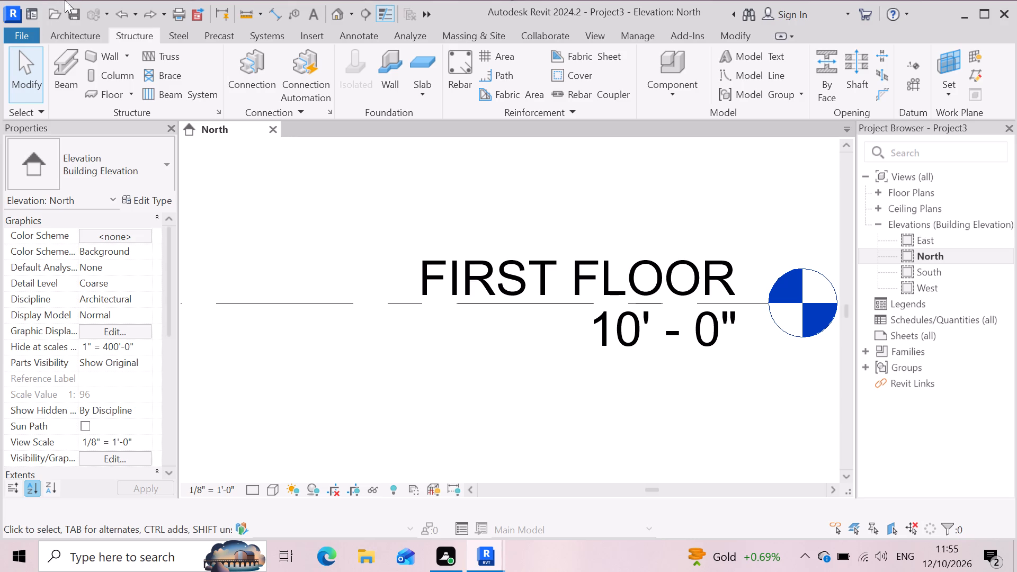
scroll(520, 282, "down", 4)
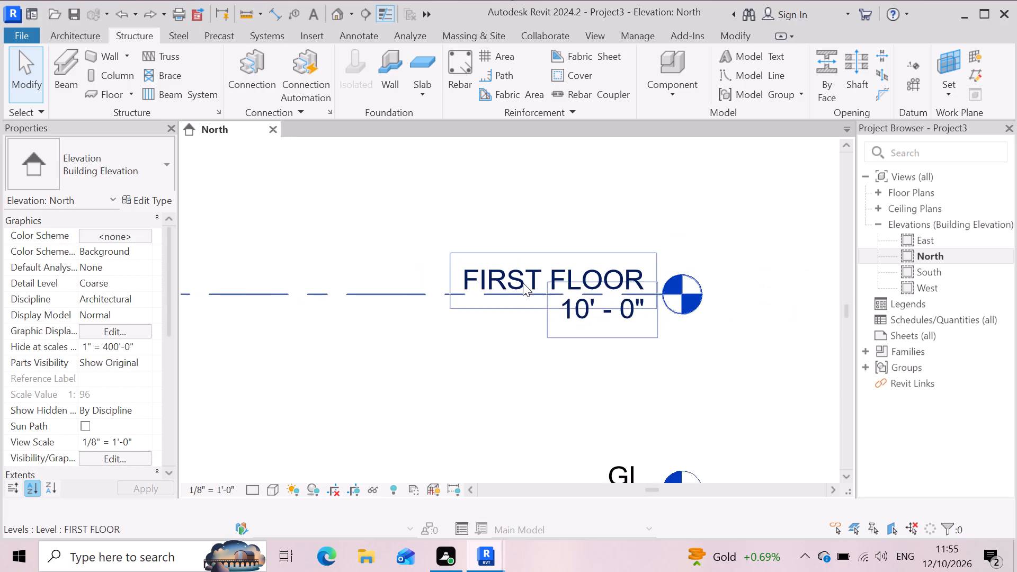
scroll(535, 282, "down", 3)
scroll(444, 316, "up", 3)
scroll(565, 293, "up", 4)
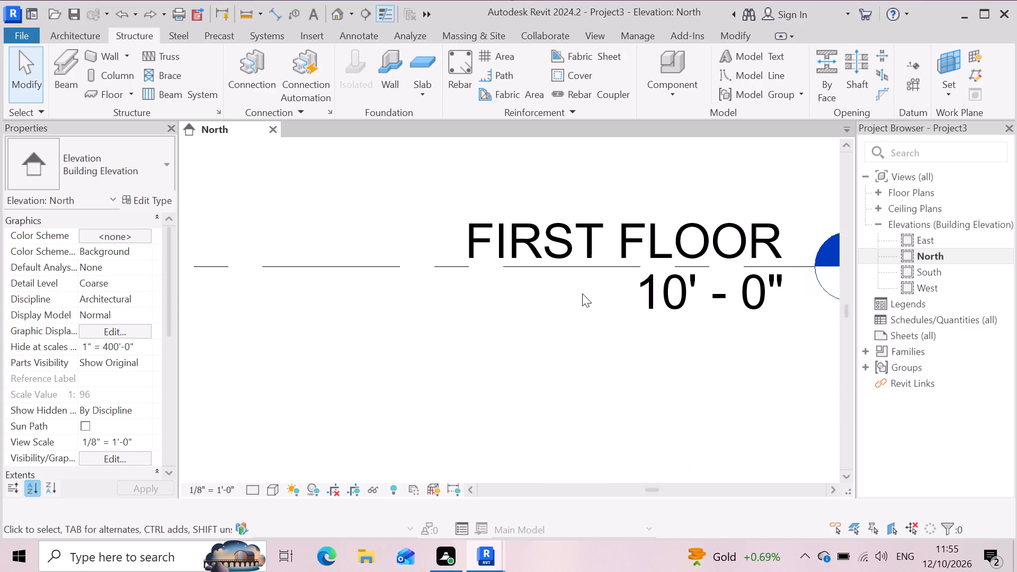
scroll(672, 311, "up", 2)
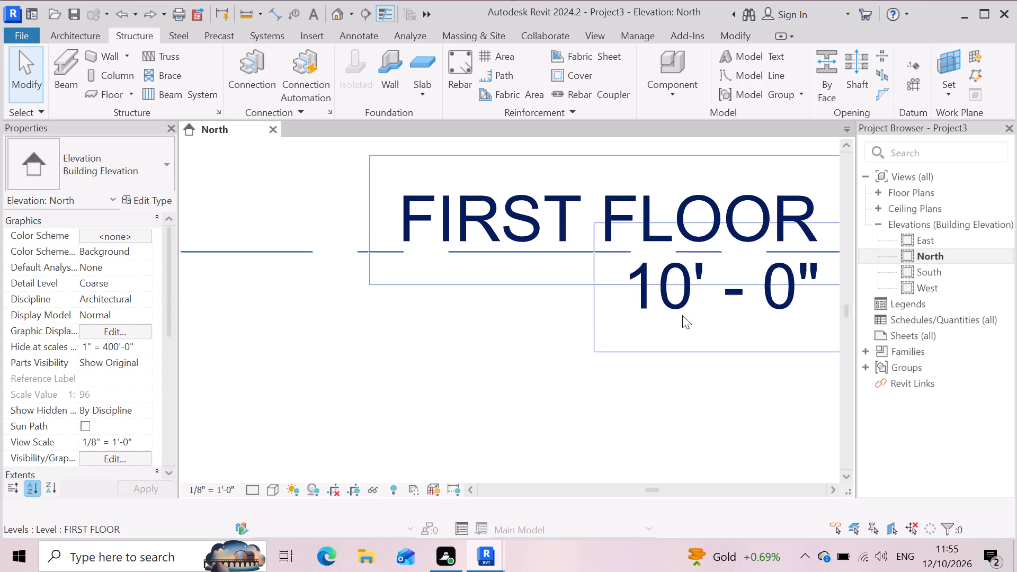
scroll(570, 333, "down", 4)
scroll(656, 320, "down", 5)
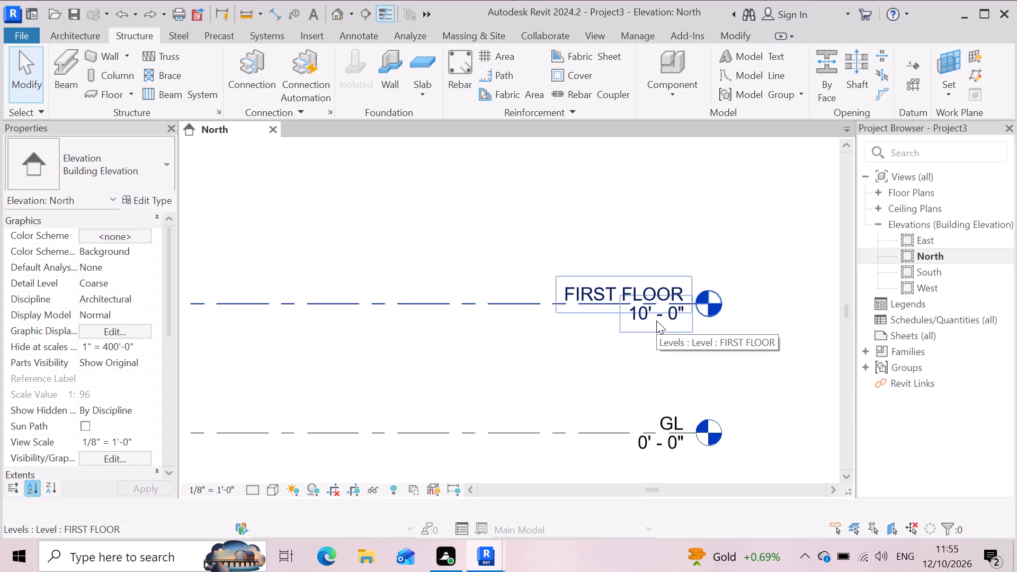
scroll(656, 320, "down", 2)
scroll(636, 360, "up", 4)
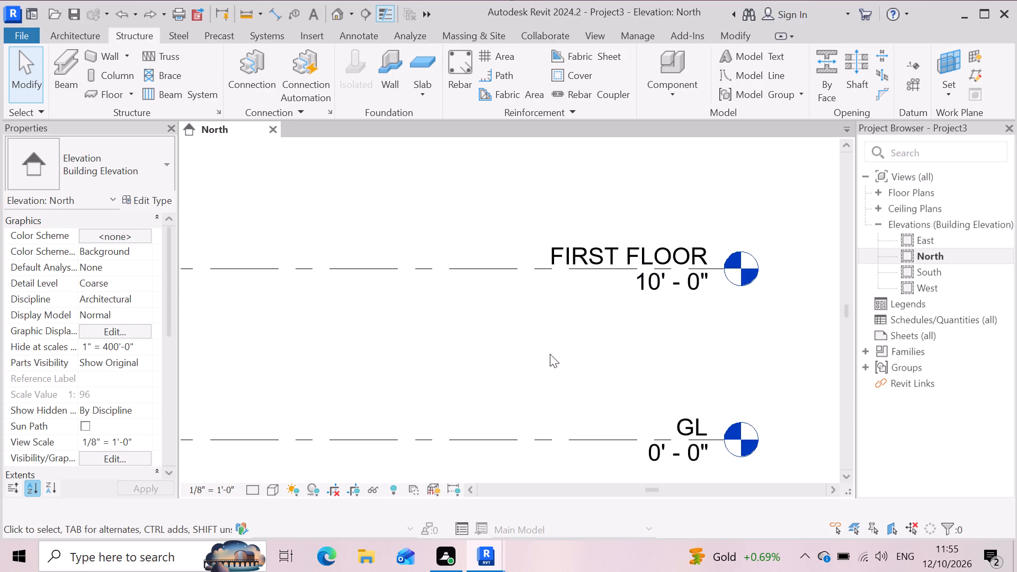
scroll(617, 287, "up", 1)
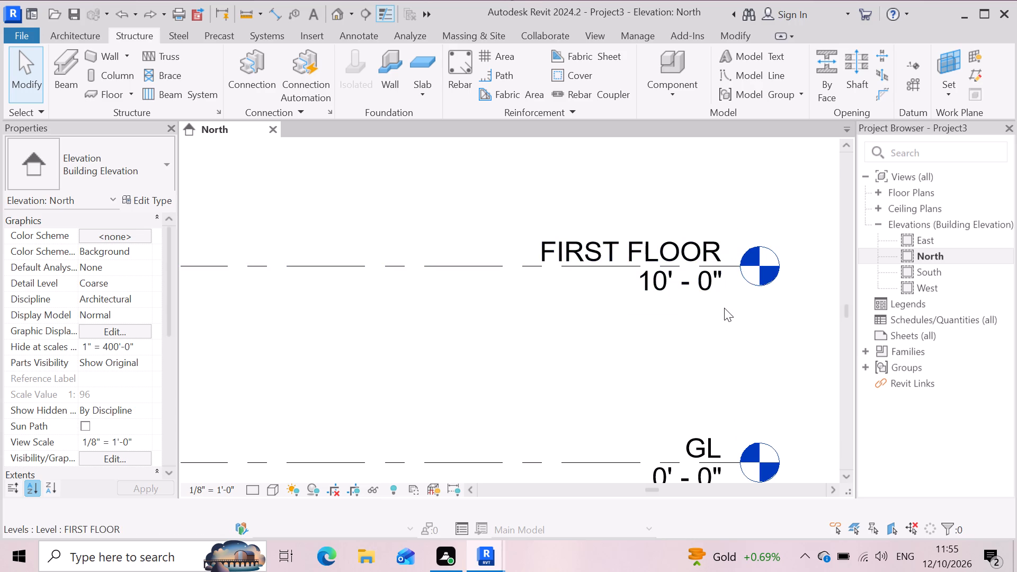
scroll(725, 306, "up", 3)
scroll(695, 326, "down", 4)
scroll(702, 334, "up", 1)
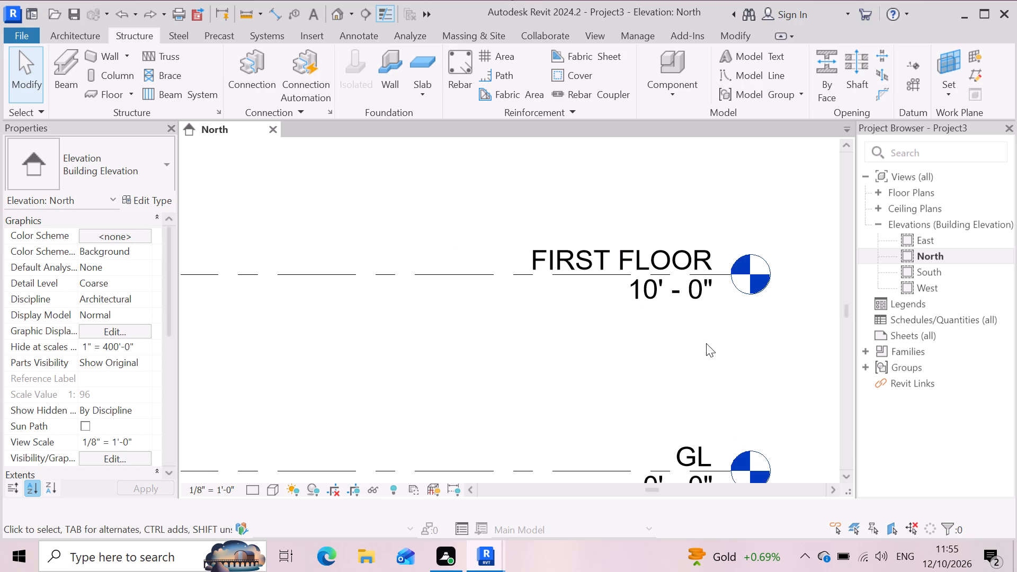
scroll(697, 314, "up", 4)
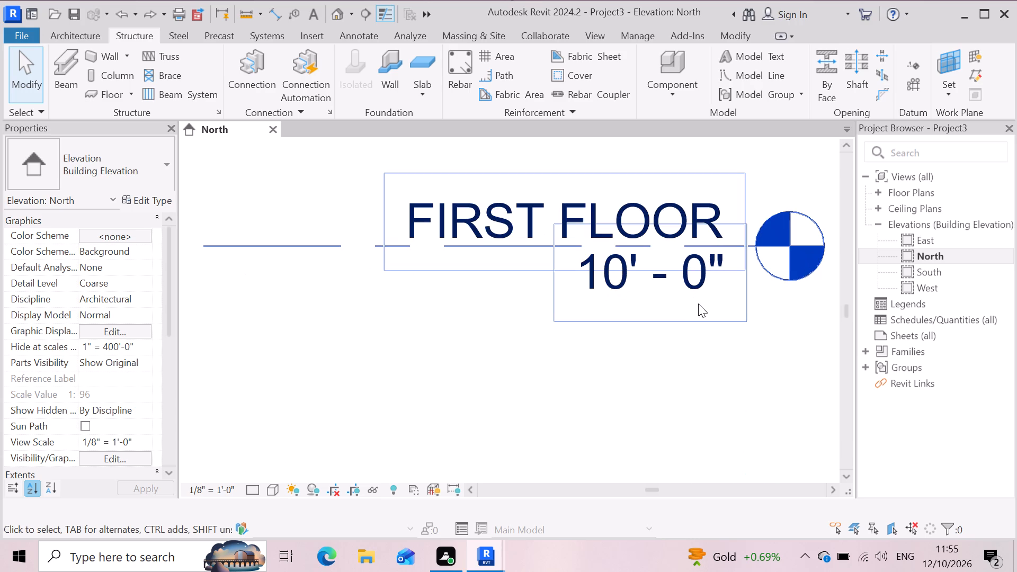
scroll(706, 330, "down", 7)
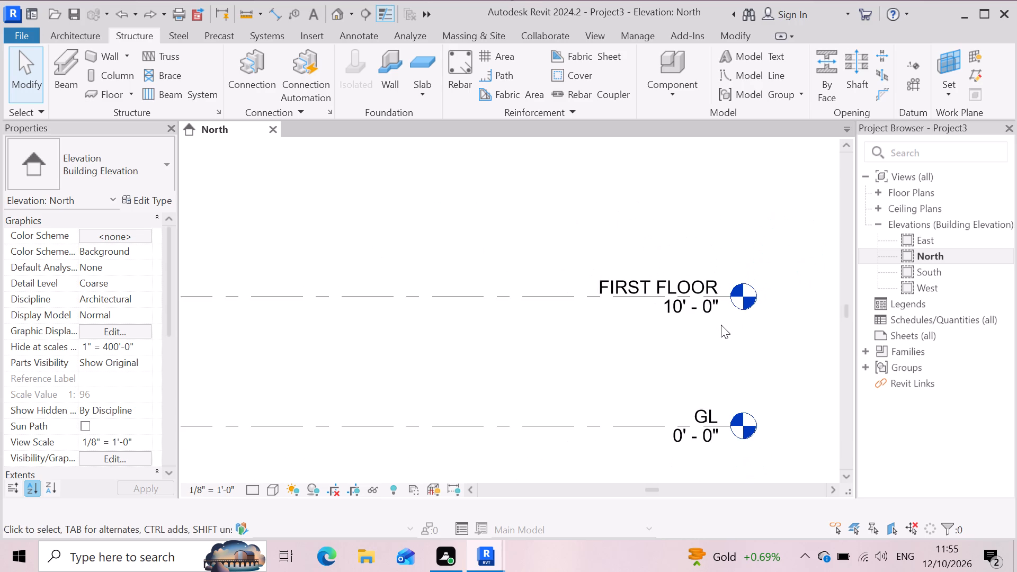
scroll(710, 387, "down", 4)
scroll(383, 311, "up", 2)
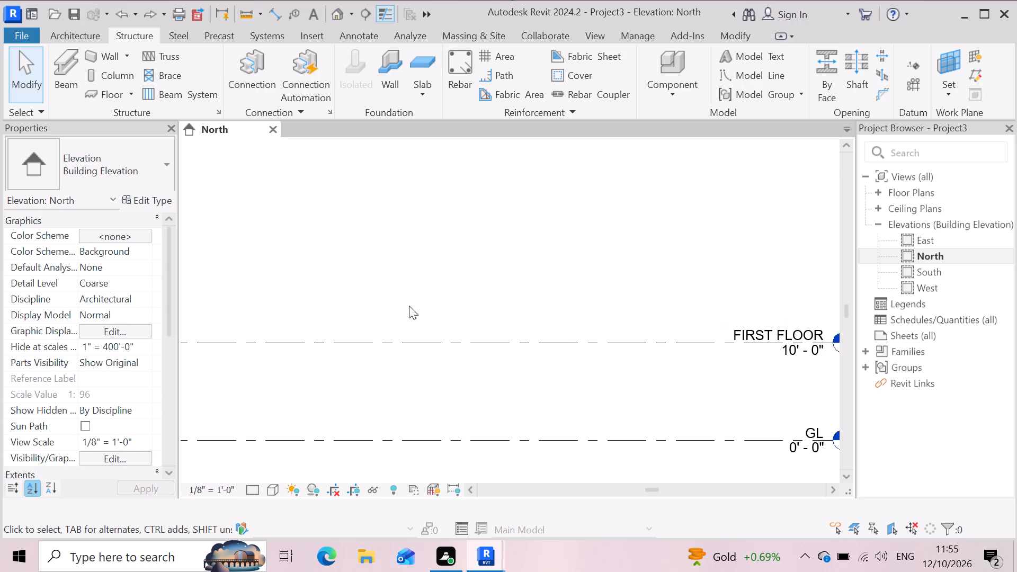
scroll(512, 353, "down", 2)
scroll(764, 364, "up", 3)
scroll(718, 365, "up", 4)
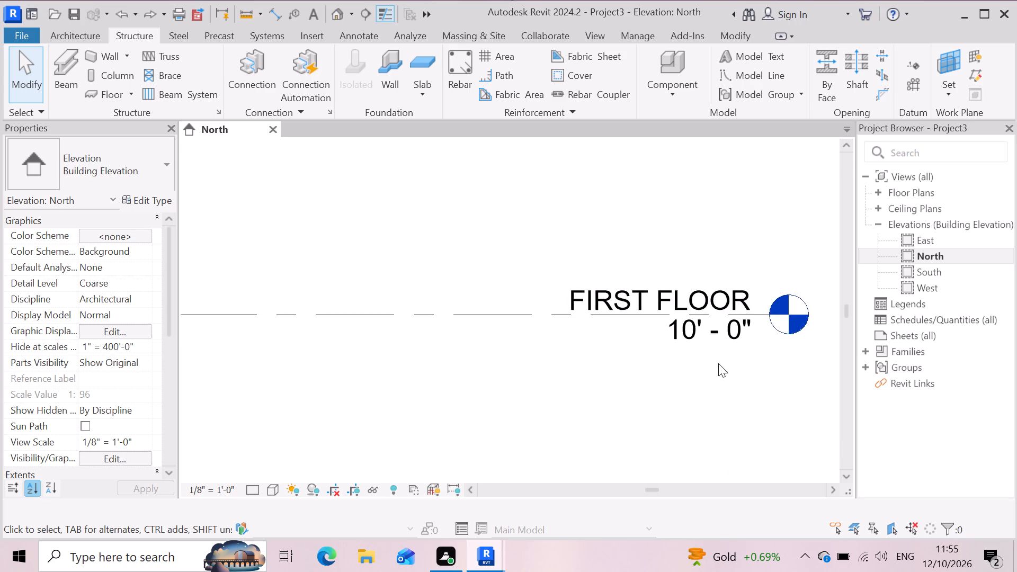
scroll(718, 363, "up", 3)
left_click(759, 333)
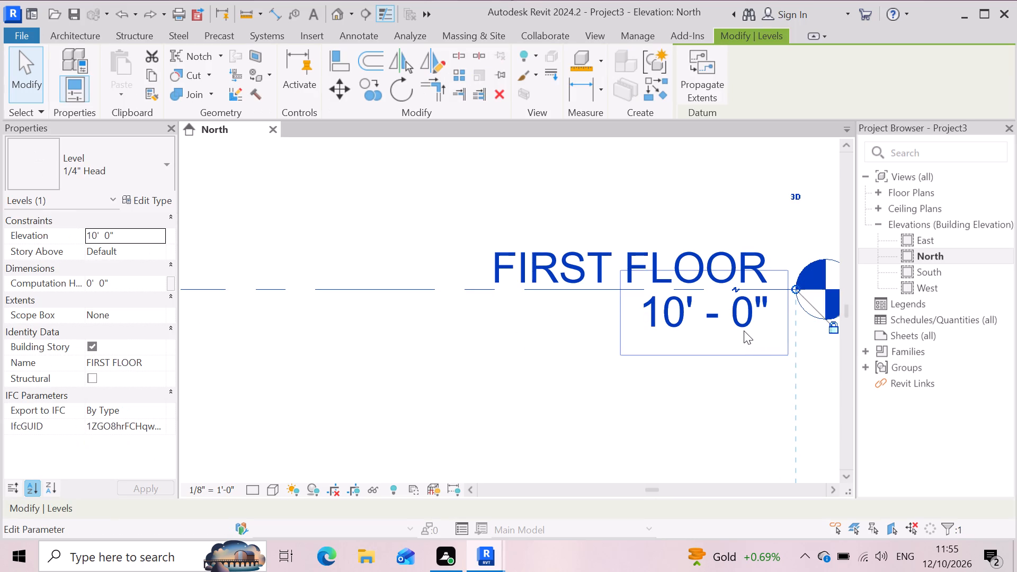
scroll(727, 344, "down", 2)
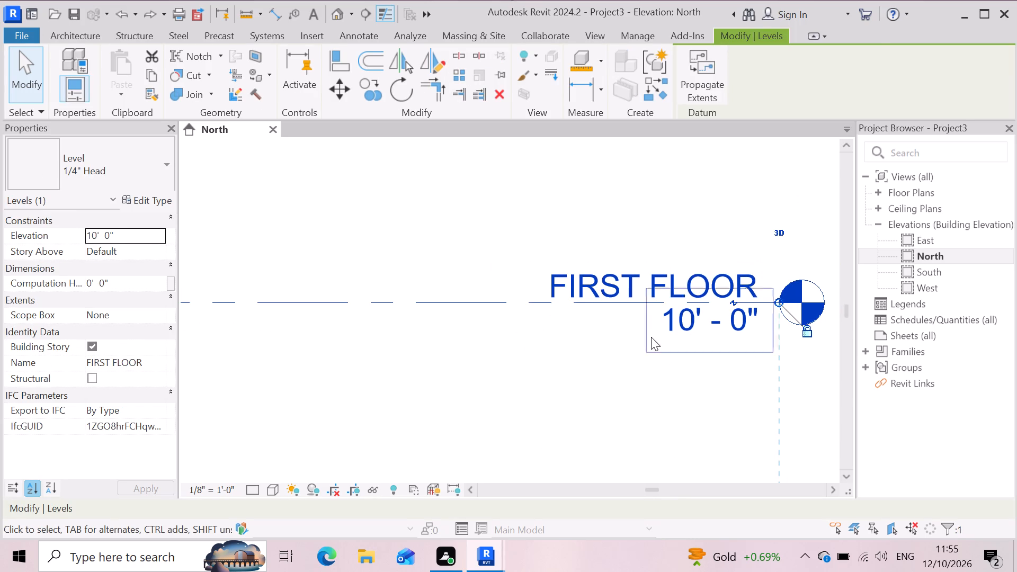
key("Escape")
Set the FIRST FLOOR level's elevation to 10' 6".
scroll(656, 369, "down", 4)
scroll(720, 356, "down", 3)
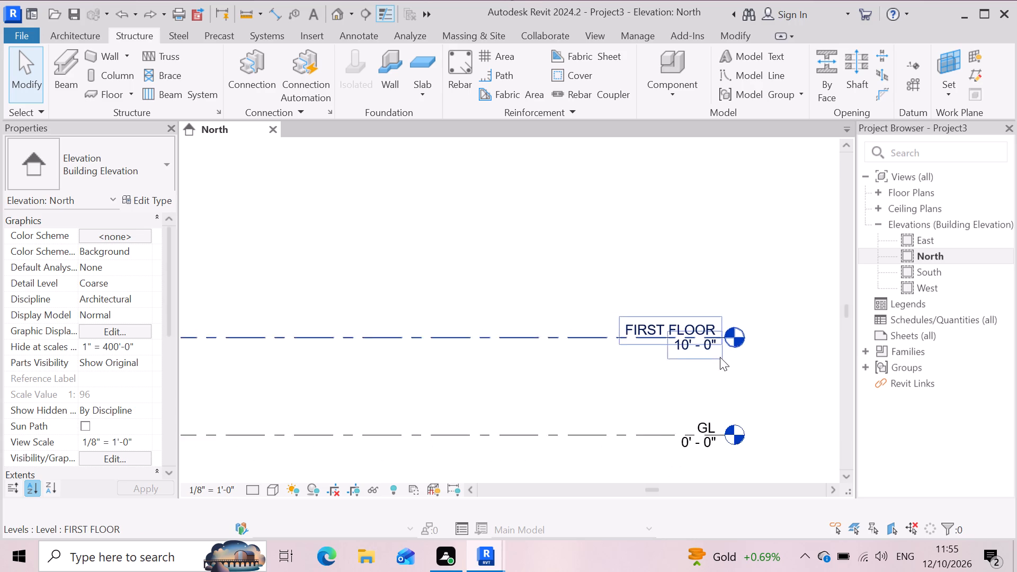
scroll(613, 372, "up", 2)
scroll(755, 359, "up", 2)
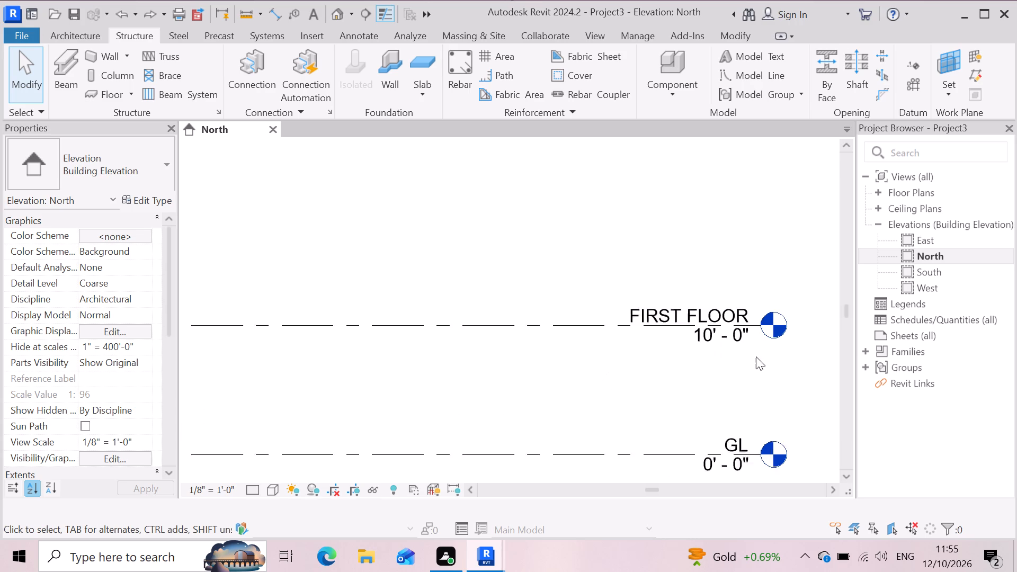
scroll(756, 356, "up", 1)
left_click(741, 332)
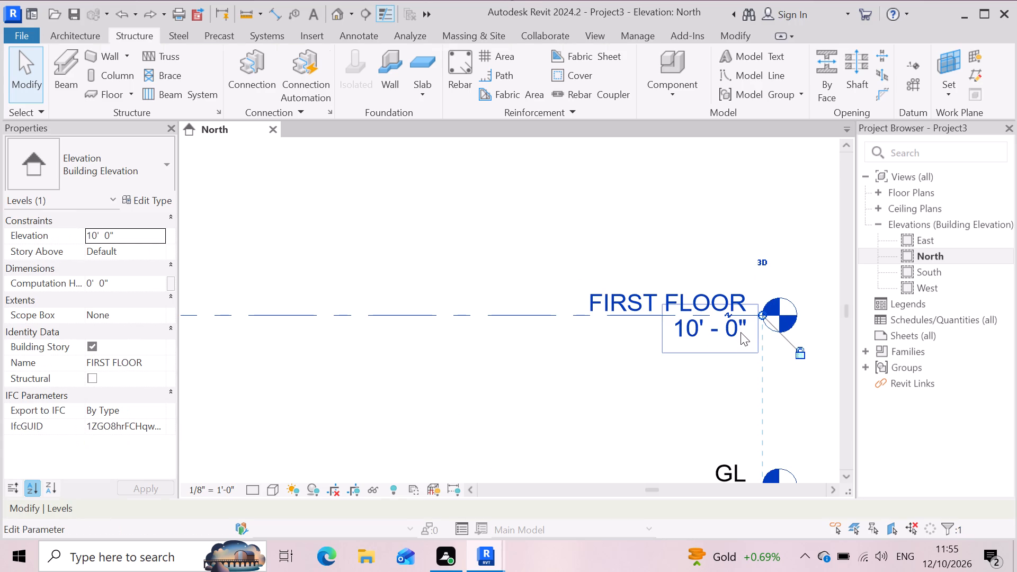
left_click(741, 332)
key("BackSpace")
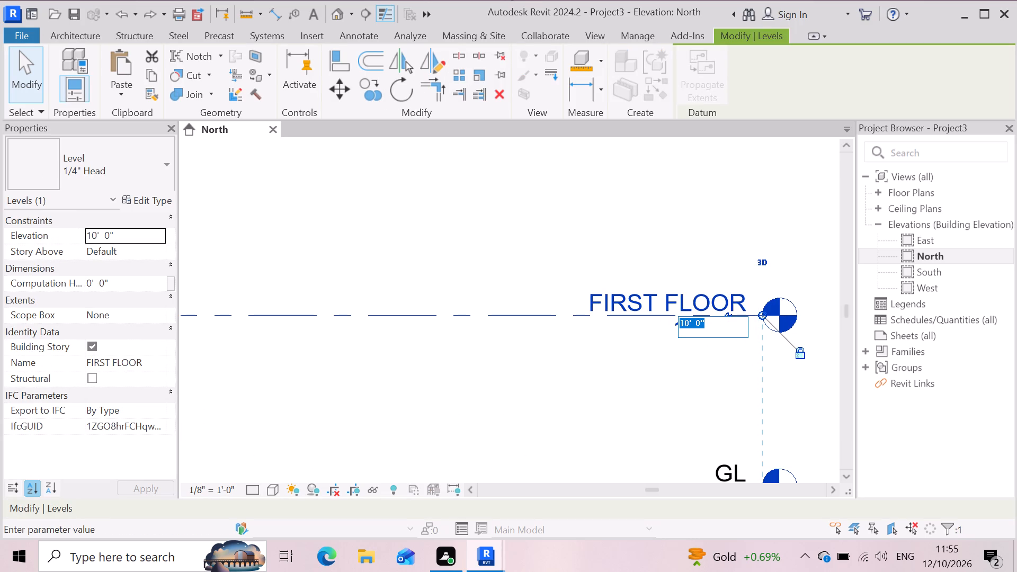
type("10")
key("apostrophe")
key("6")
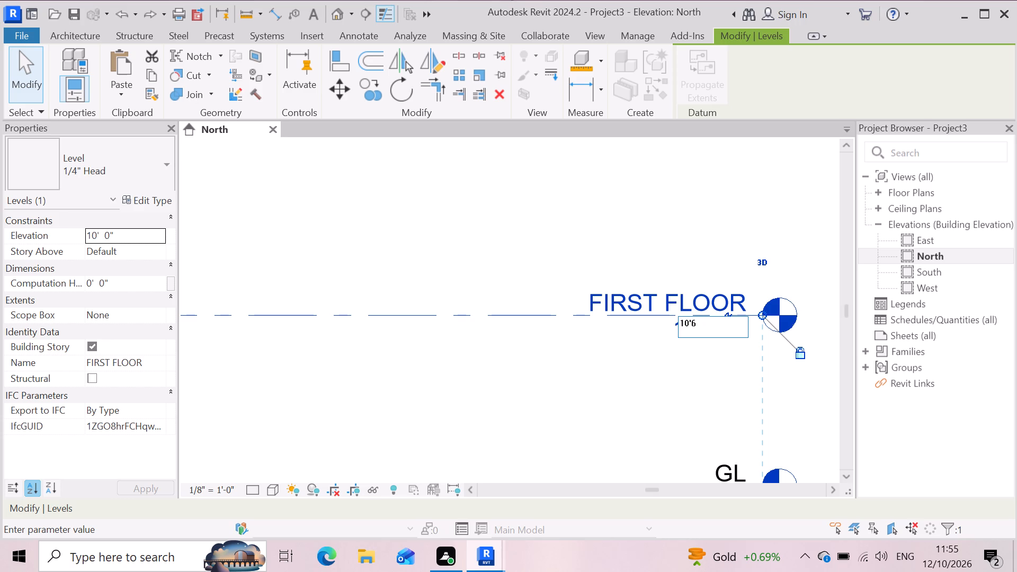
key("shift+quotedbl")
key("Return")
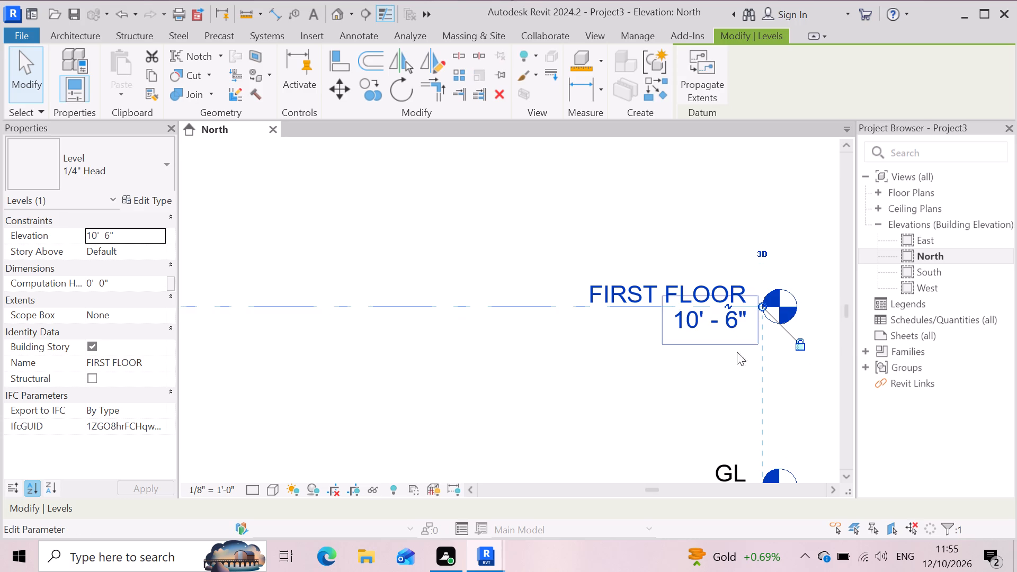
scroll(687, 316, "down", 3)
key("Escape")
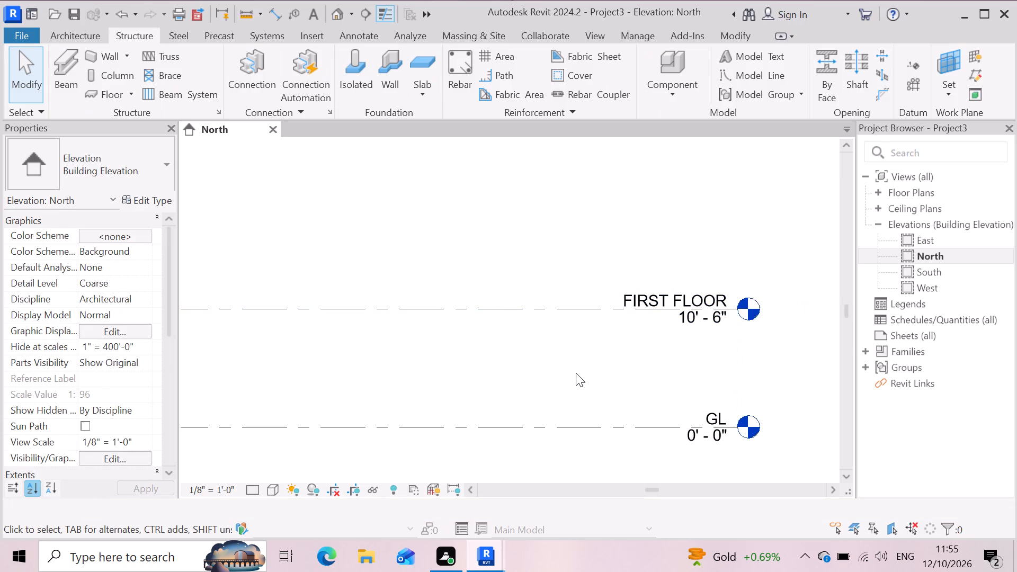
left_click(576, 373)
Start the Level tool and exclude Floor Plan from the plan view types created for new levels.
scroll(735, 385, "down", 3)
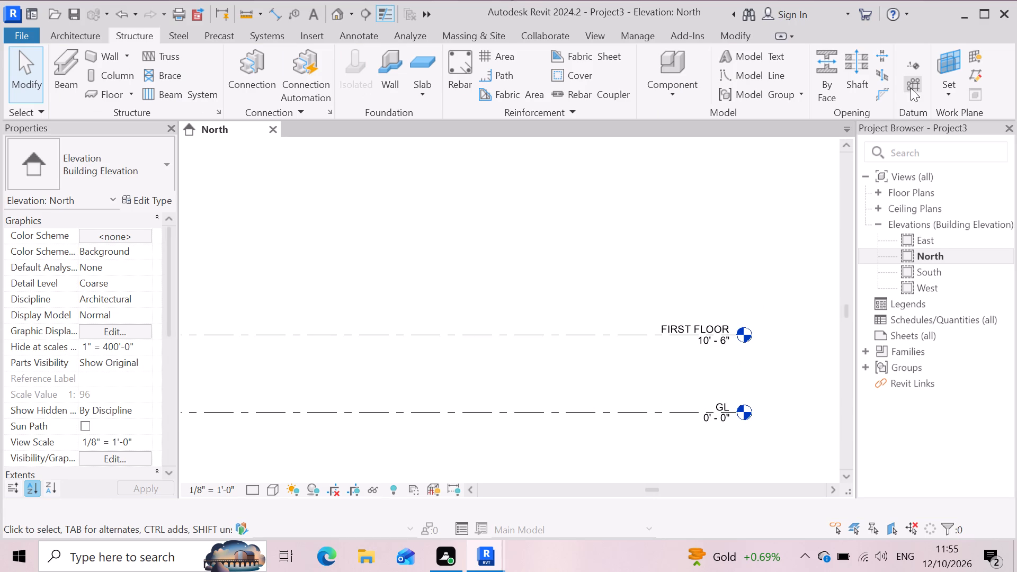
left_click(920, 69)
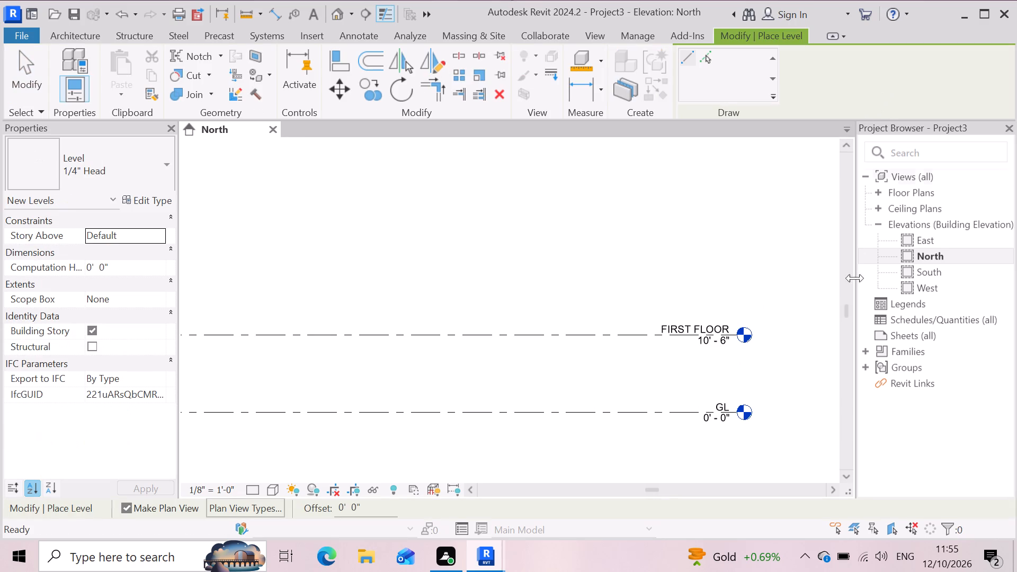
left_click(262, 505)
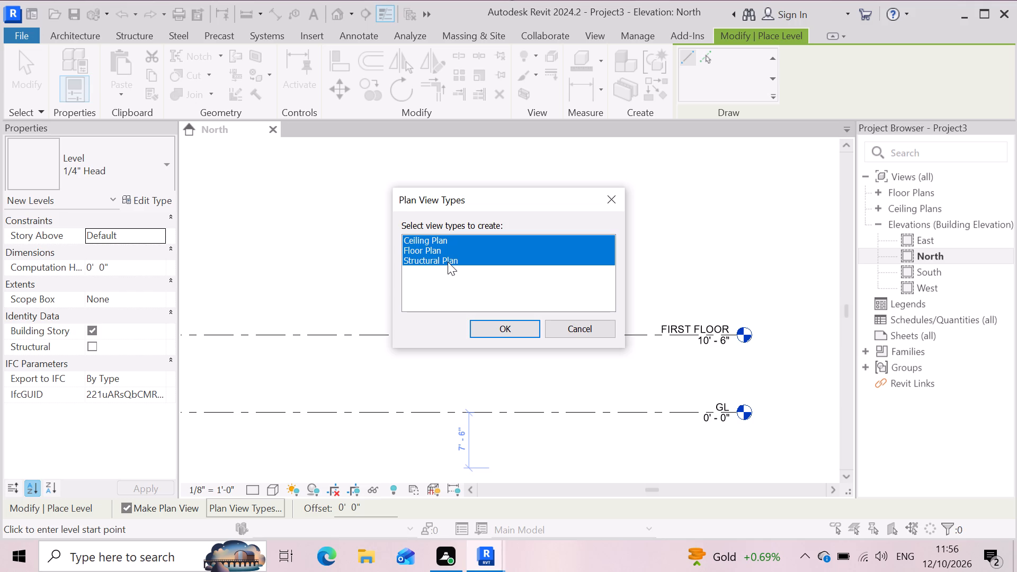
left_click(439, 263)
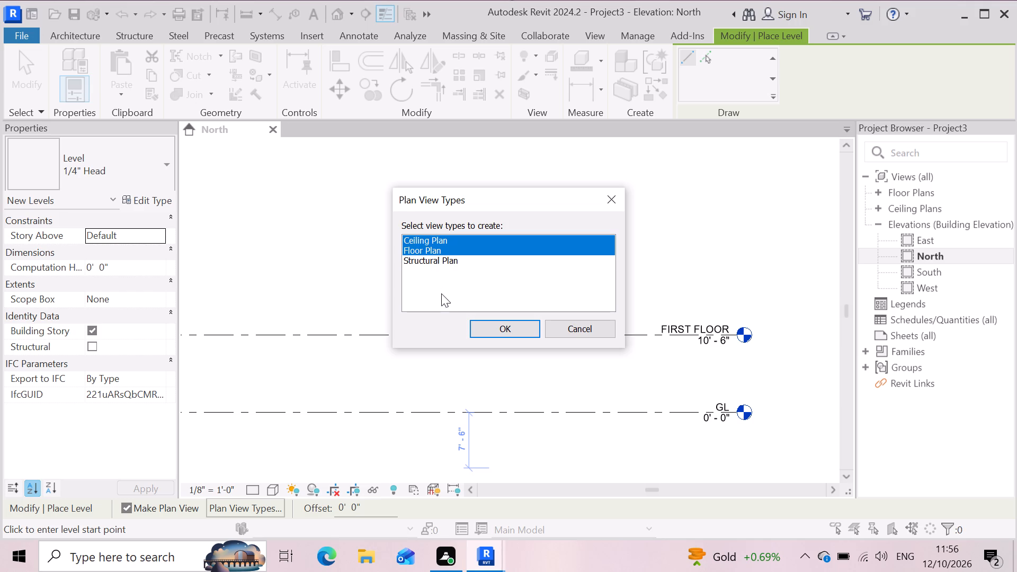
left_click(436, 262)
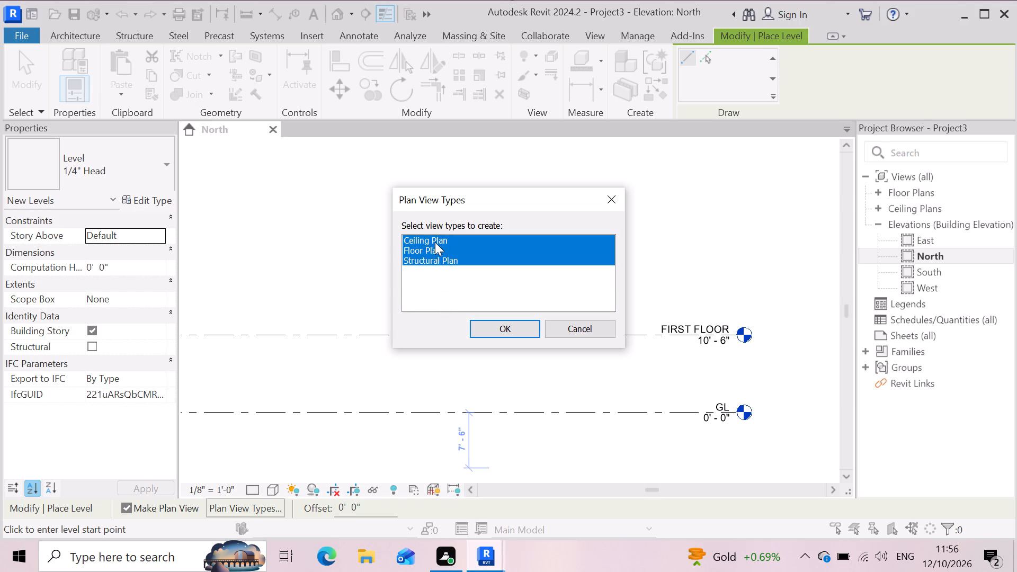
left_click(432, 248)
left_click(525, 320)
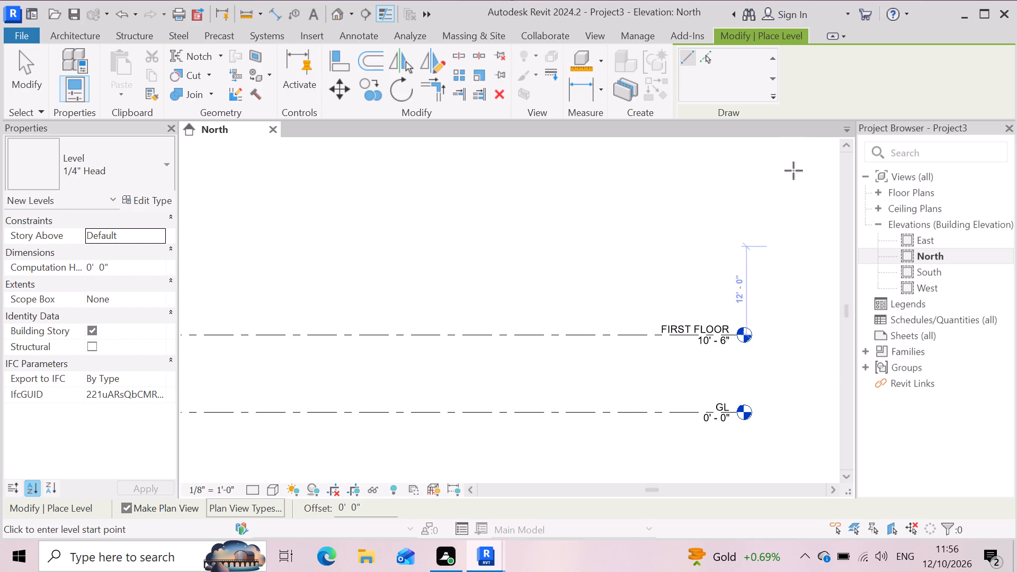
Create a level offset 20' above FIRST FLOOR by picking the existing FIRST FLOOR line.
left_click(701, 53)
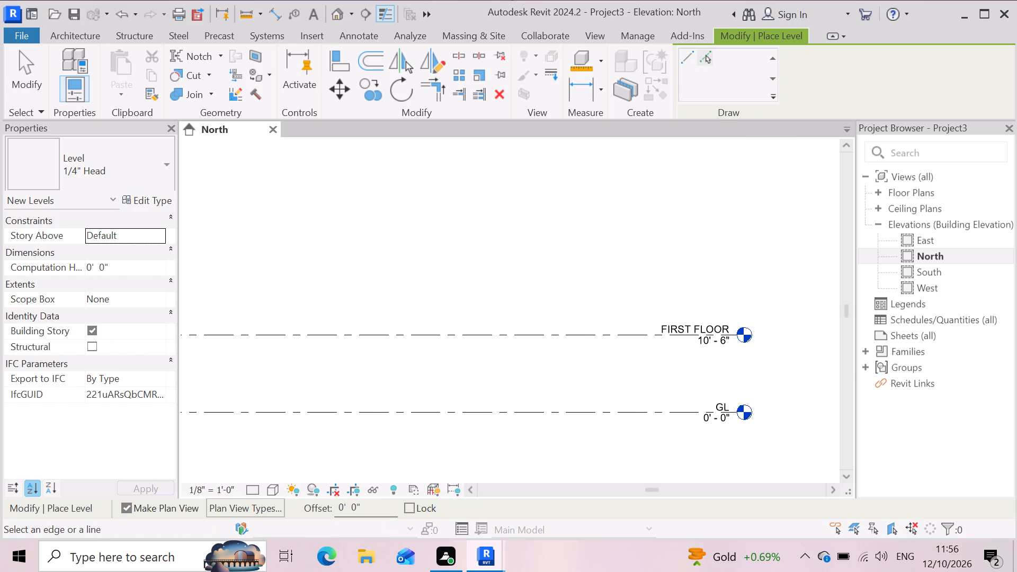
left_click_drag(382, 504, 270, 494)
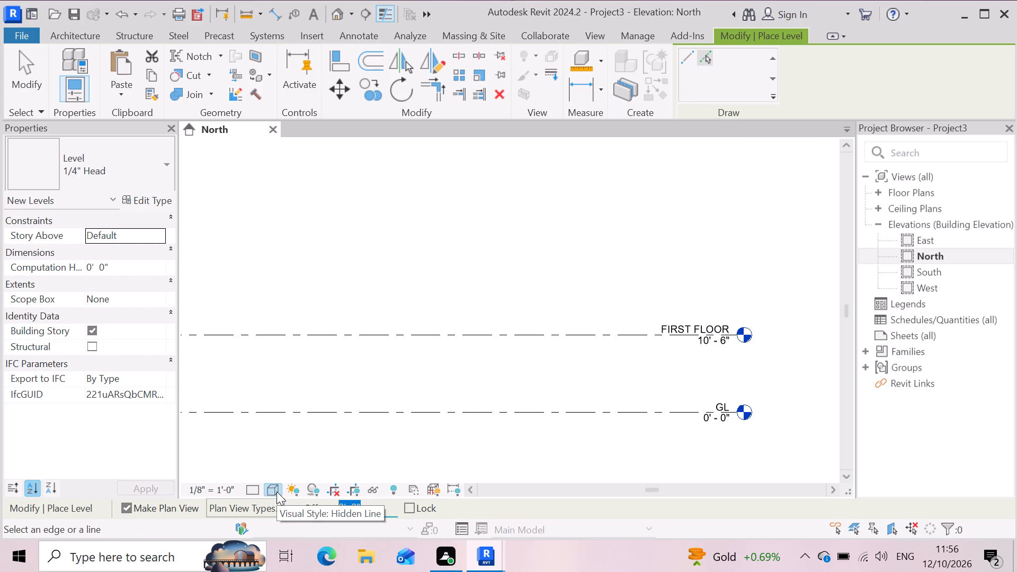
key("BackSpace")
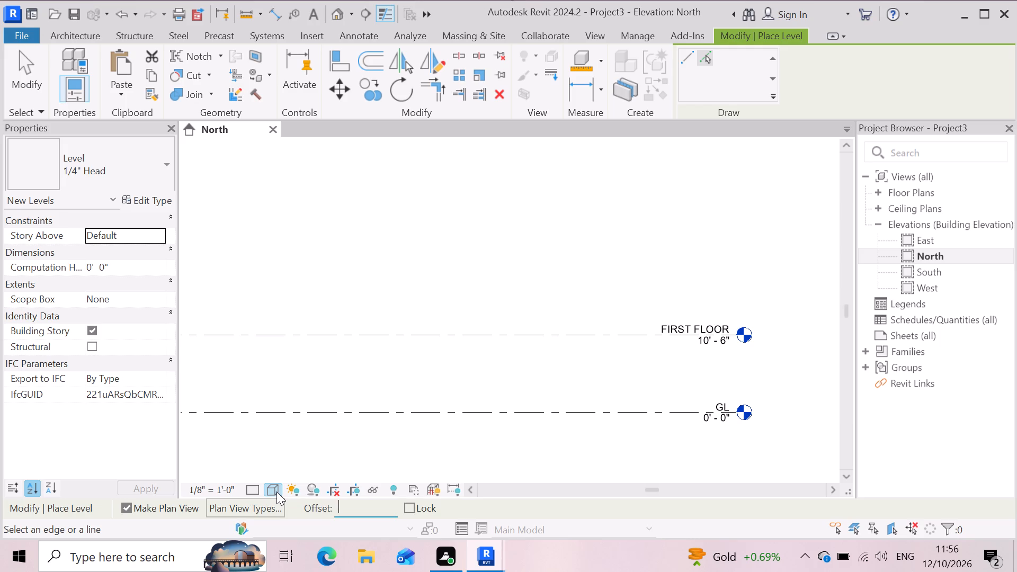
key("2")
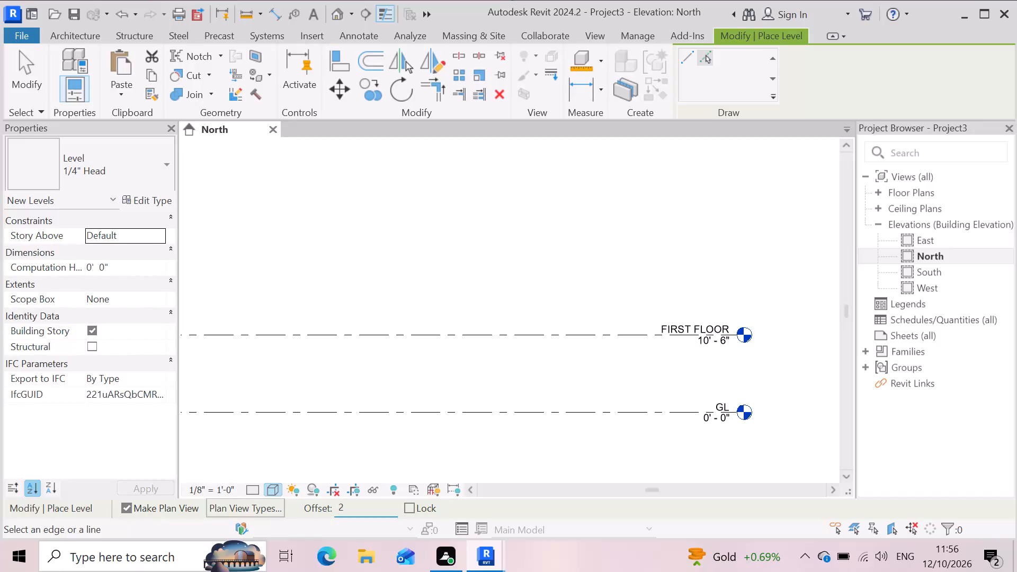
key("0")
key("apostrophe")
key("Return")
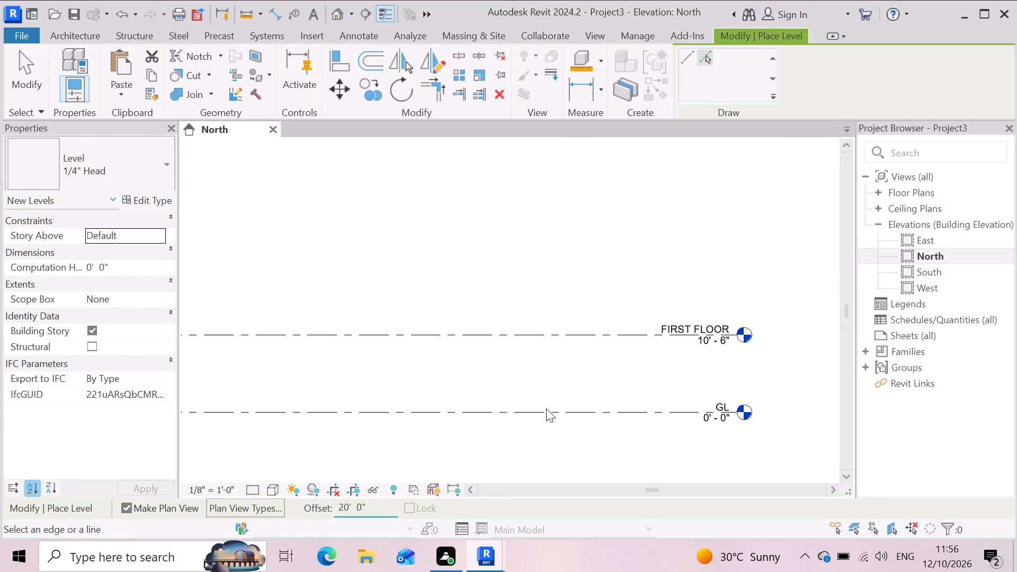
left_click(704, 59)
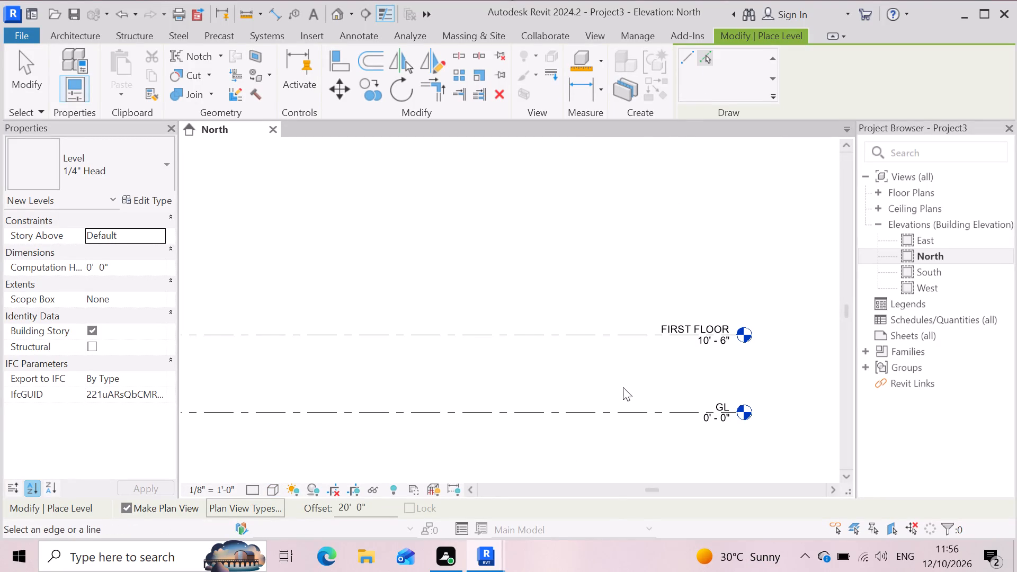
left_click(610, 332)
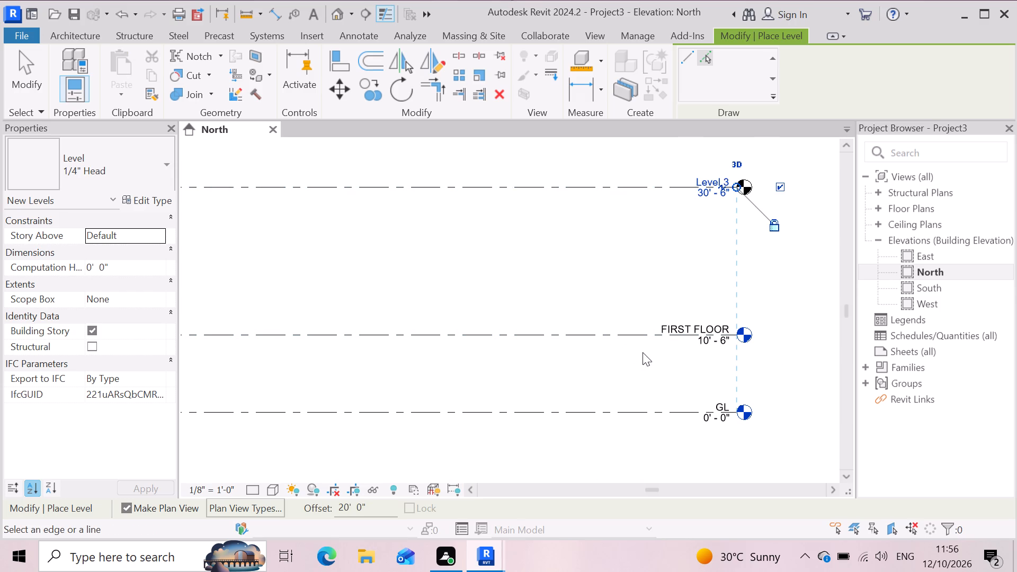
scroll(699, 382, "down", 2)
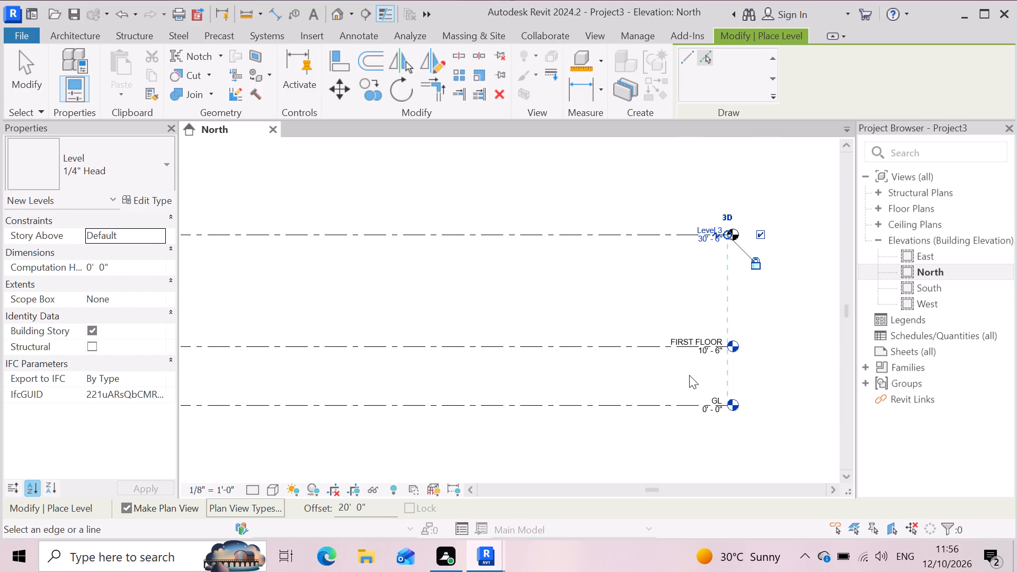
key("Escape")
Examine the structural and floor plan views listed in the project and the spacing between the levels.
double_click(877, 190)
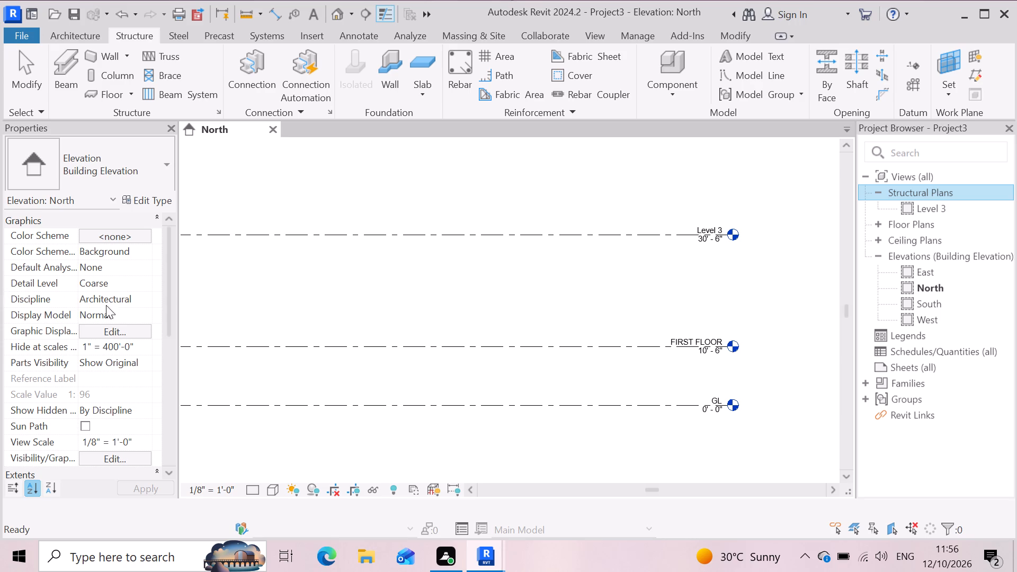
double_click(880, 222)
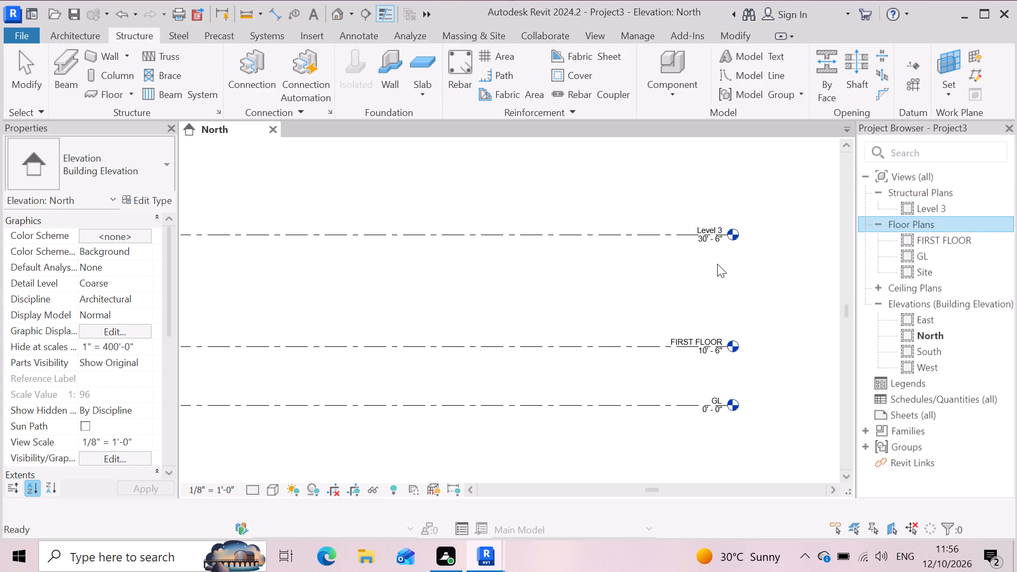
scroll(711, 268, "down", 2)
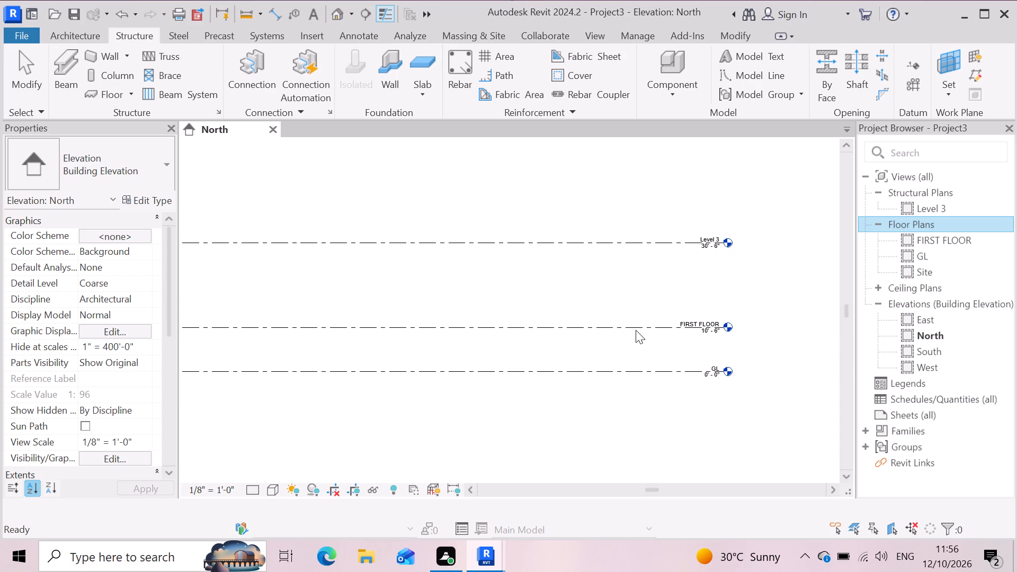
left_click(636, 330)
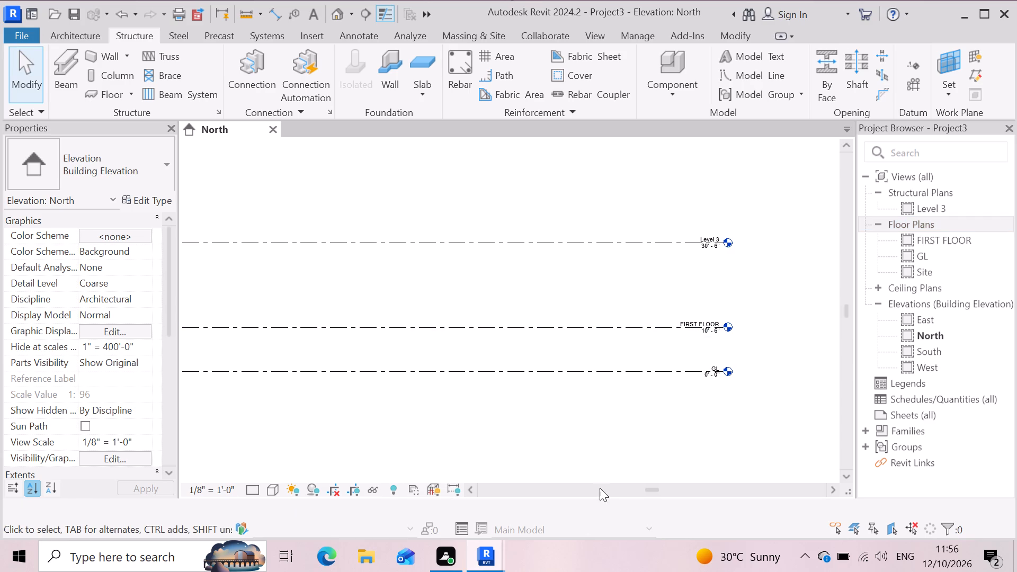
scroll(649, 423, "down", 3)
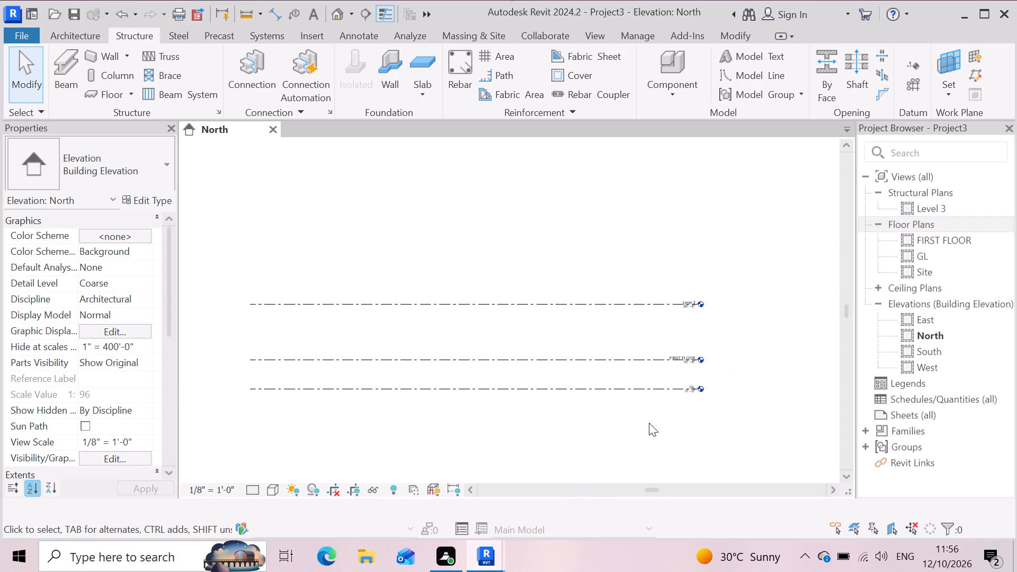
scroll(611, 440, "up", 3)
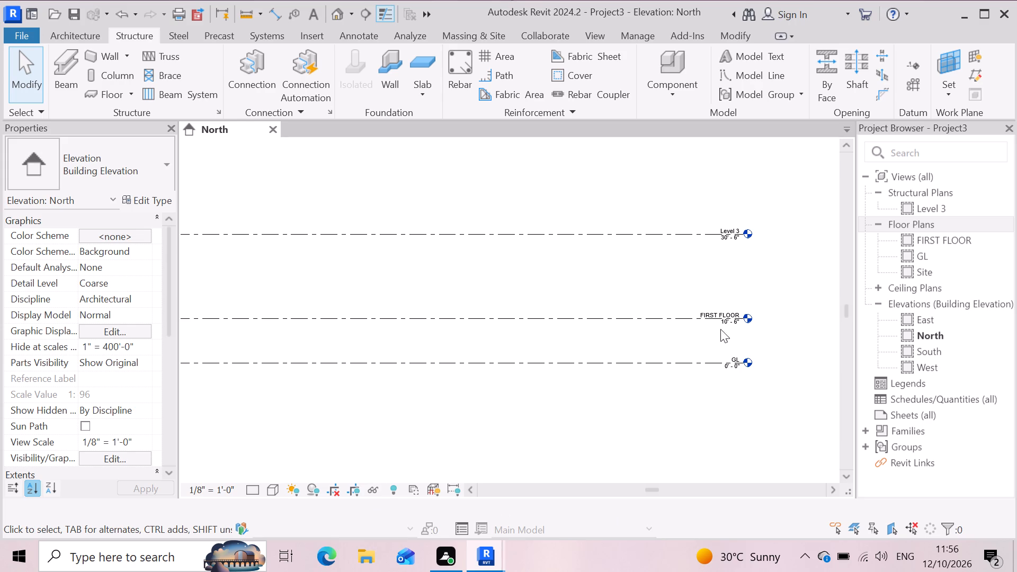
left_click(650, 316)
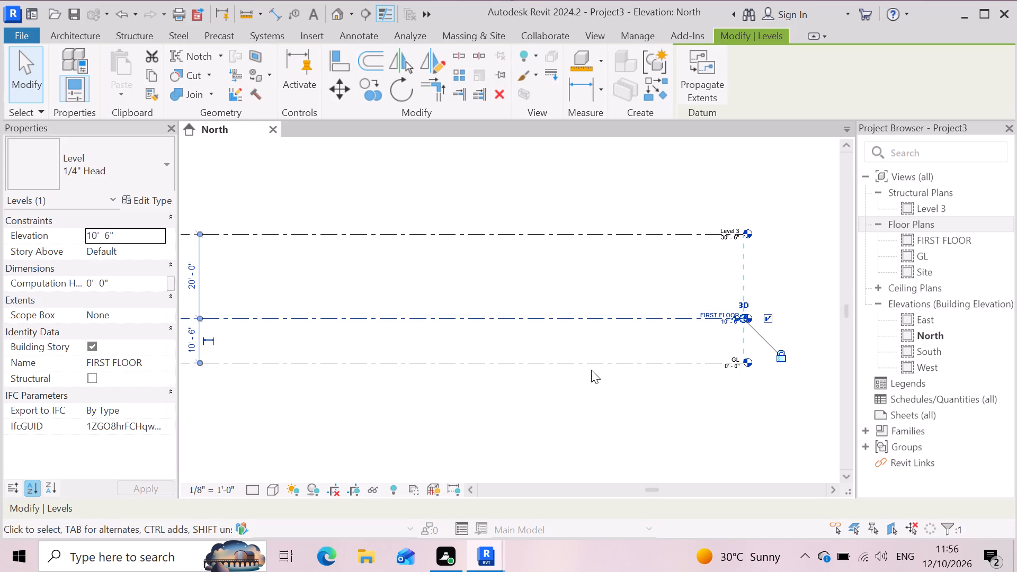
scroll(540, 367, "down", 2)
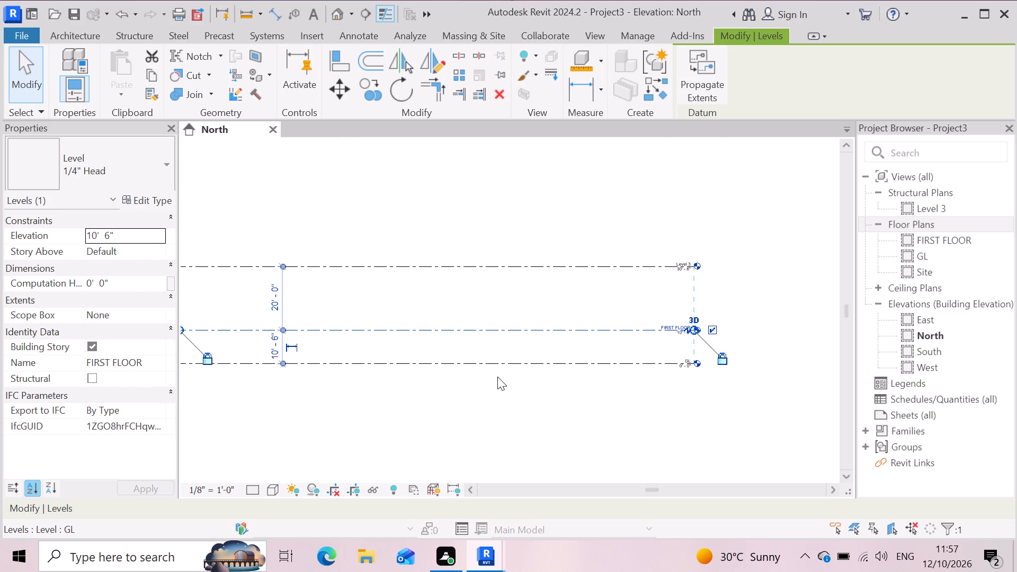
scroll(526, 374, "down", 3)
scroll(478, 390, "up", 2)
left_click(558, 361)
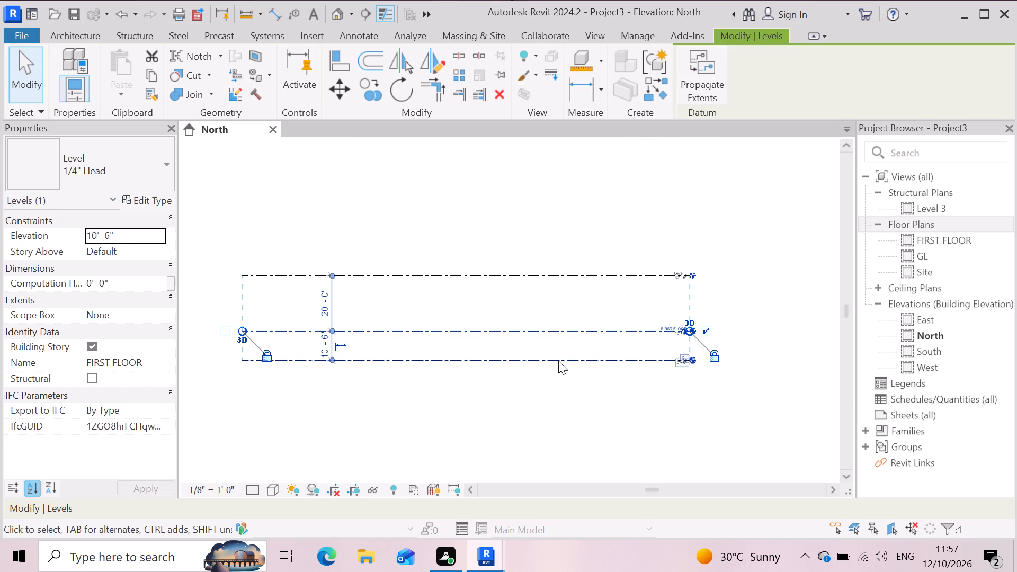
Delete GL, FIRST FLOOR and the level above them, together with their associated views.
scroll(684, 390, "down", 3)
left_click_drag(340, 428, 361, 318)
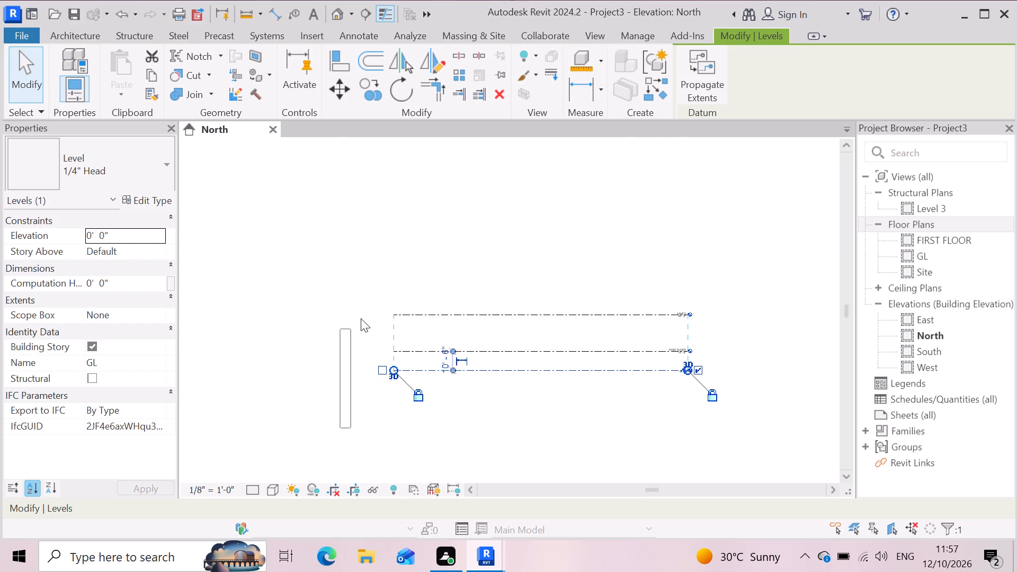
left_click_drag(361, 318, 758, 292)
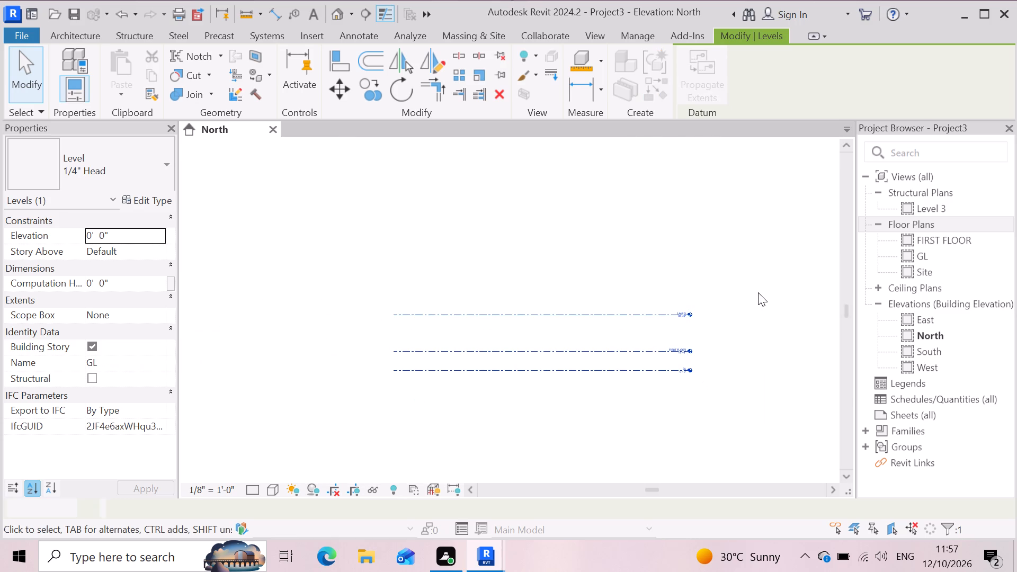
key("Delete")
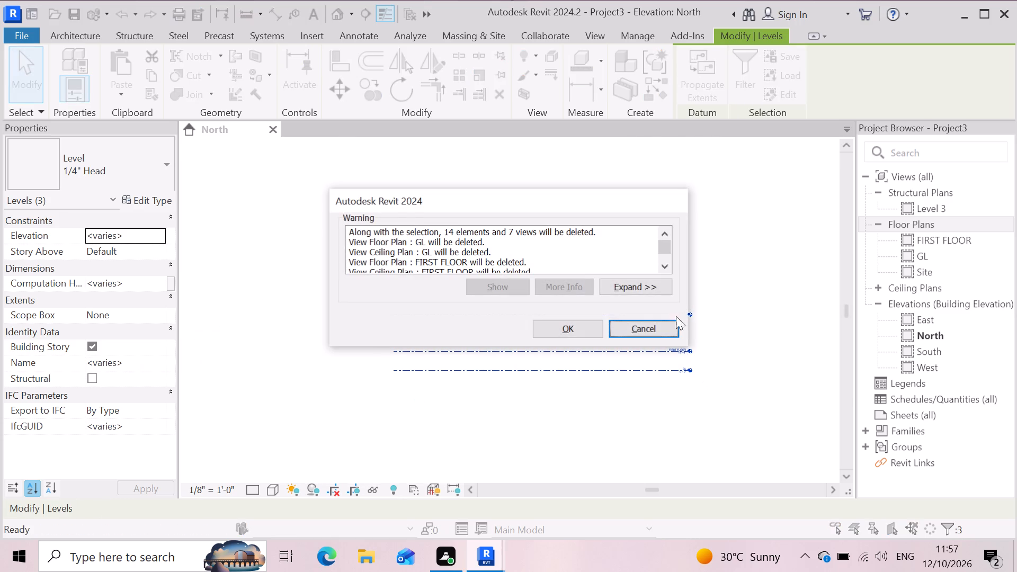
left_click(588, 330)
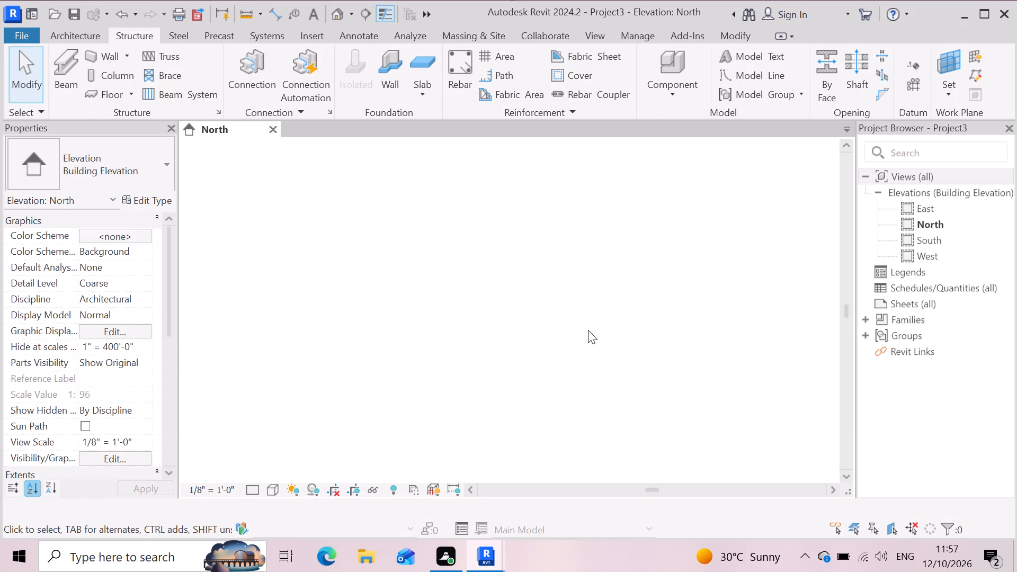
Draw a new level line with zero offset in the empty North elevation, at an elevation of about -5' 8".
left_click(916, 70)
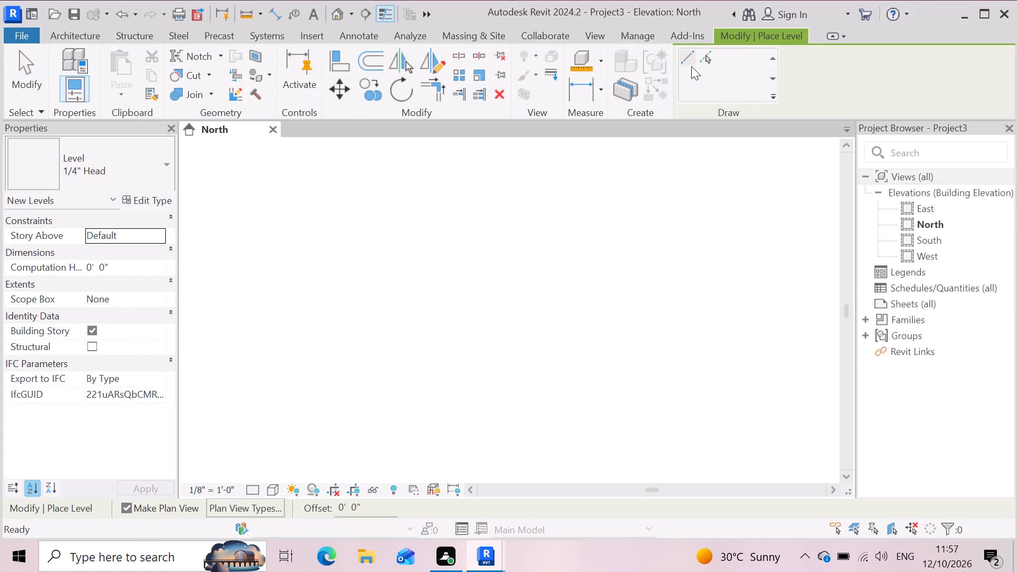
left_click_drag(689, 59, 681, 53)
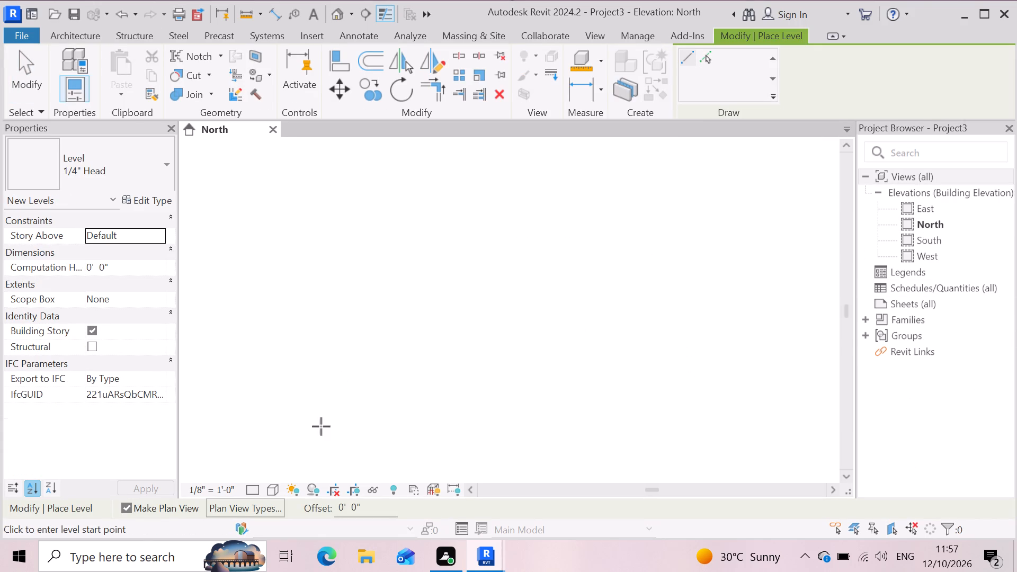
left_click_drag(385, 505, 256, 493)
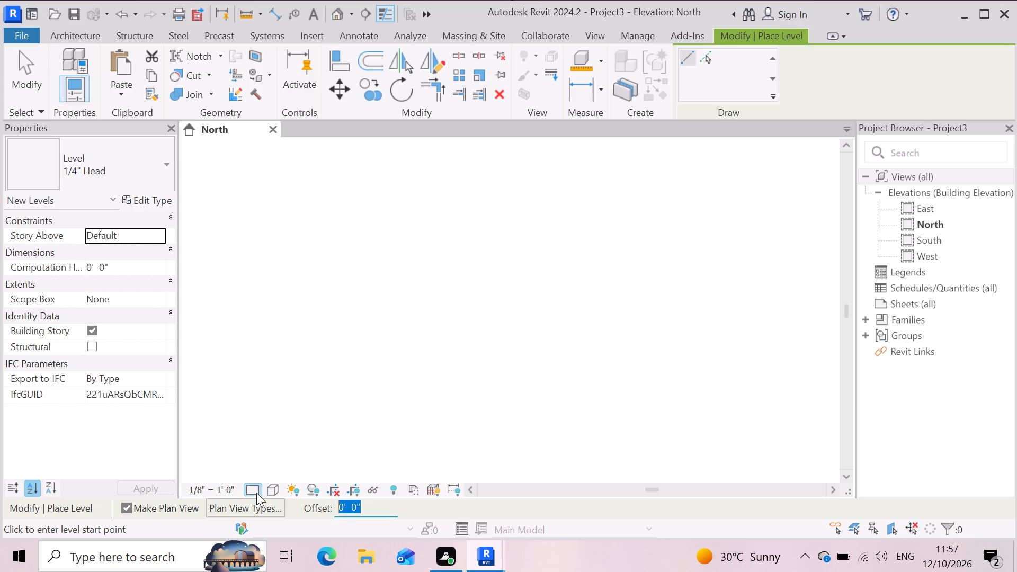
left_click(496, 412)
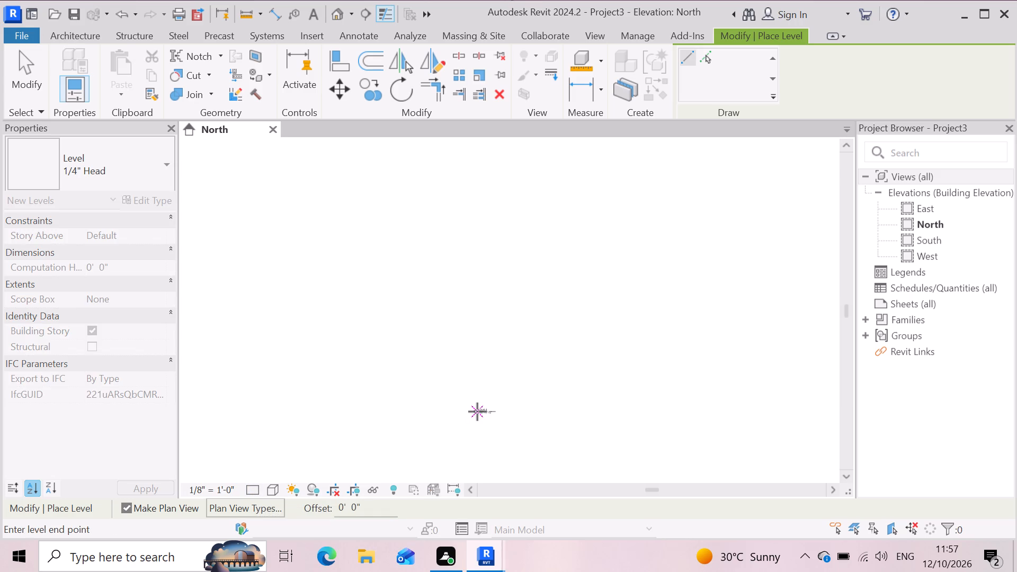
key("ctrl+z")
left_click(362, 381)
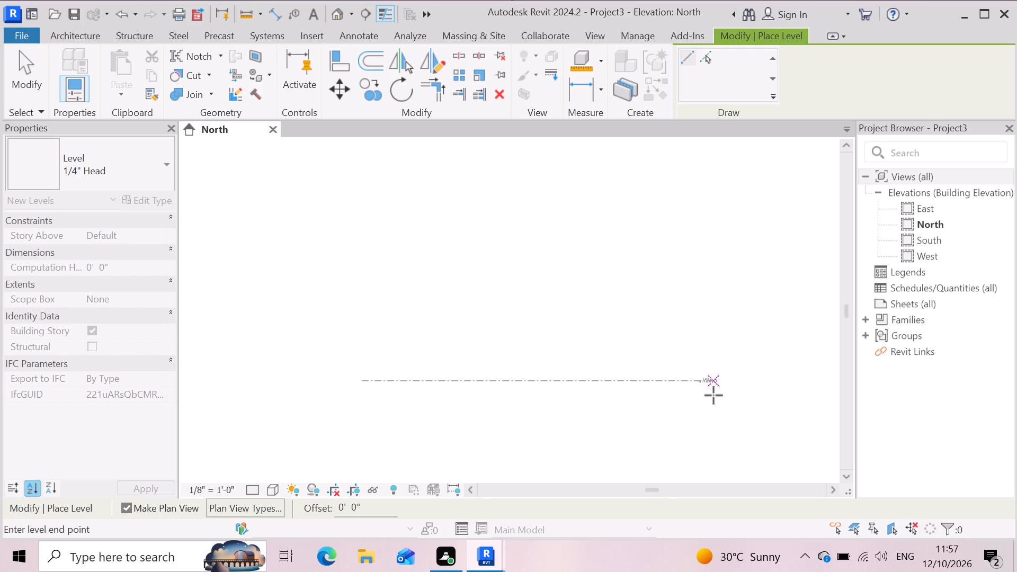
left_click(713, 395)
scroll(702, 391, "up", 3)
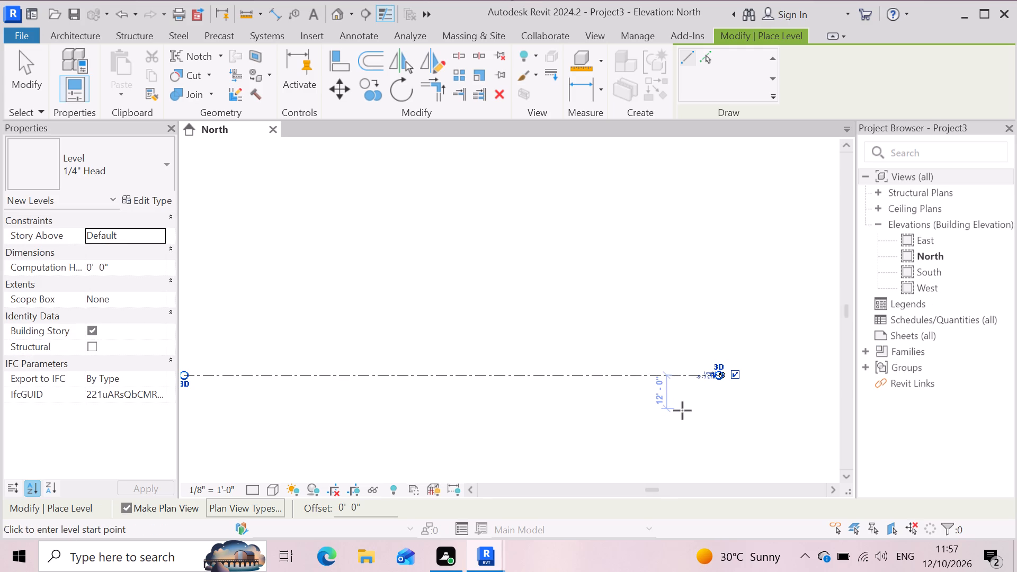
key("Escape")
Check the structural plan listed for the new level and inspect its name and elevation at the level head.
left_click(884, 192)
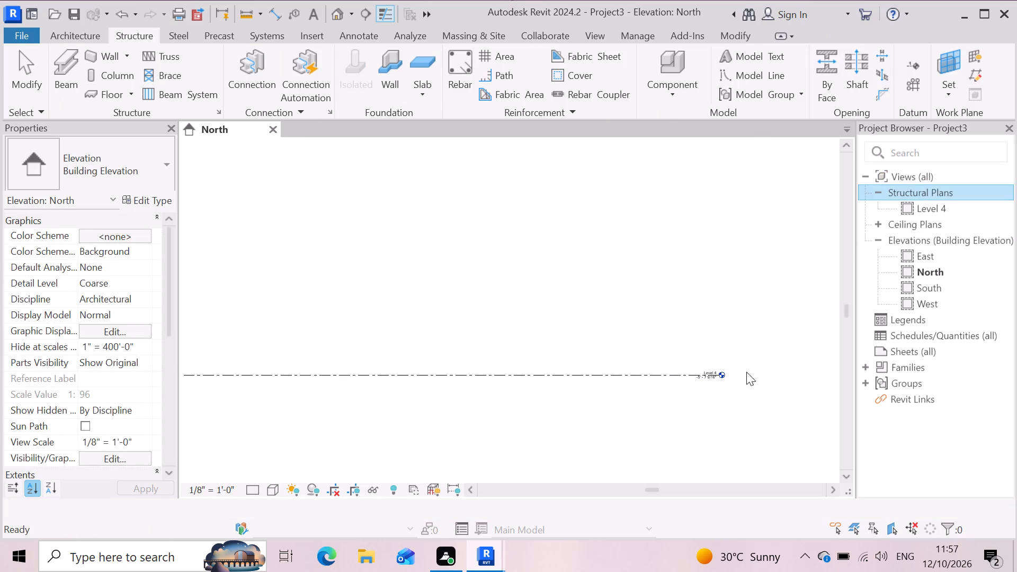
scroll(692, 390, "up", 9)
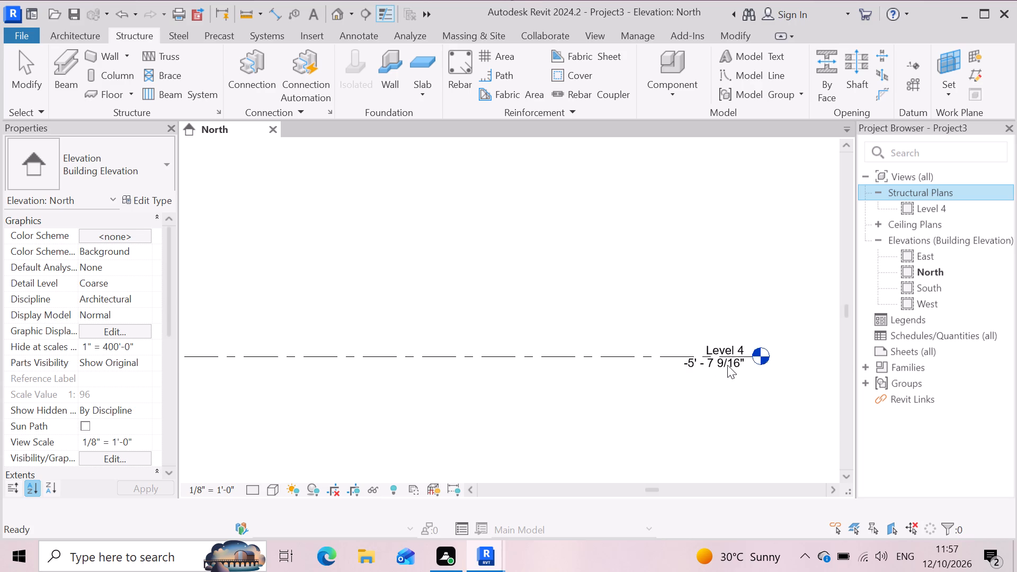
scroll(727, 365, "up", 9)
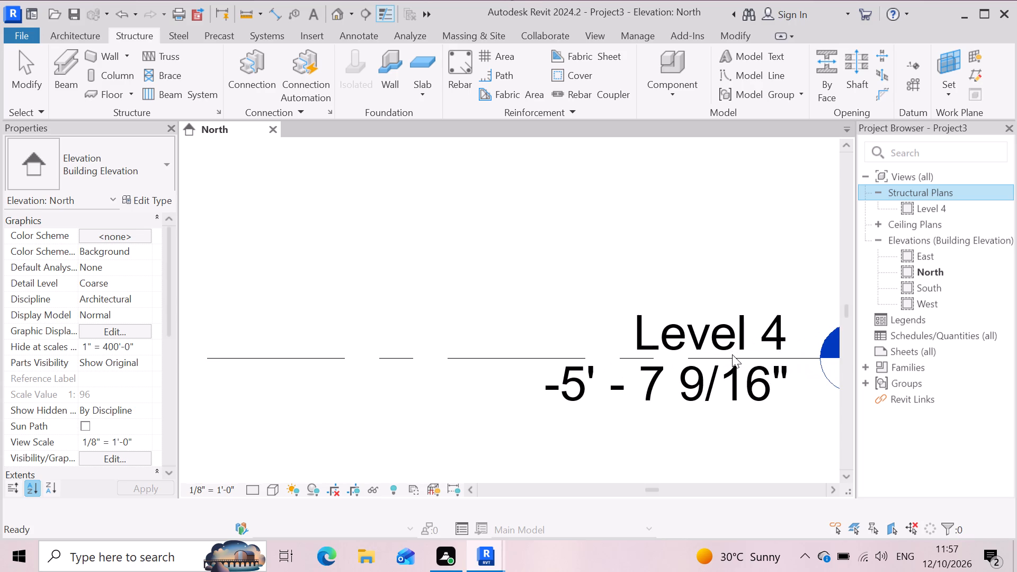
scroll(732, 354, "down", 11)
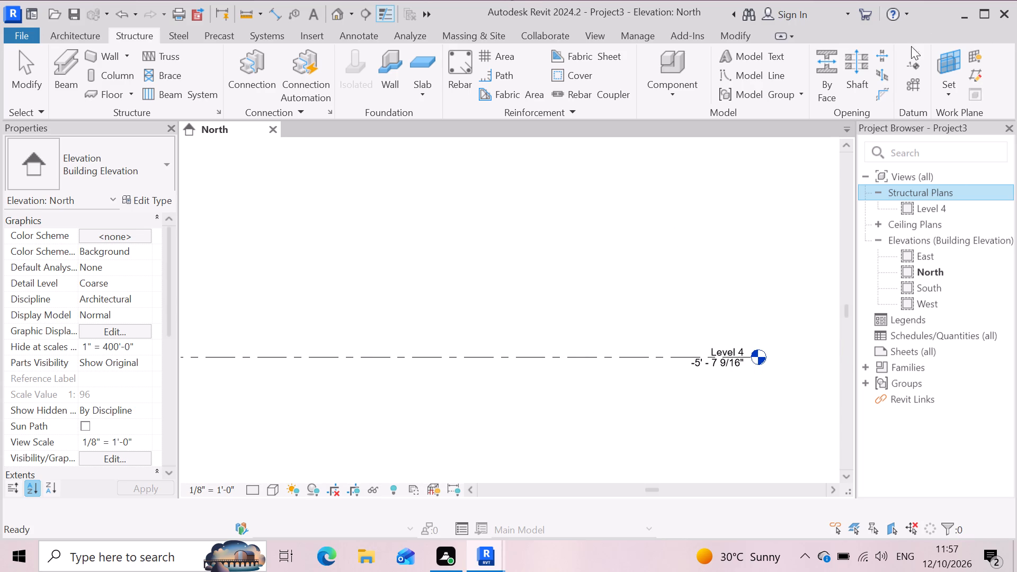
Add a level with a plan view 10' 6" above the Level 4 line by picking that line with an offset.
left_click(916, 64)
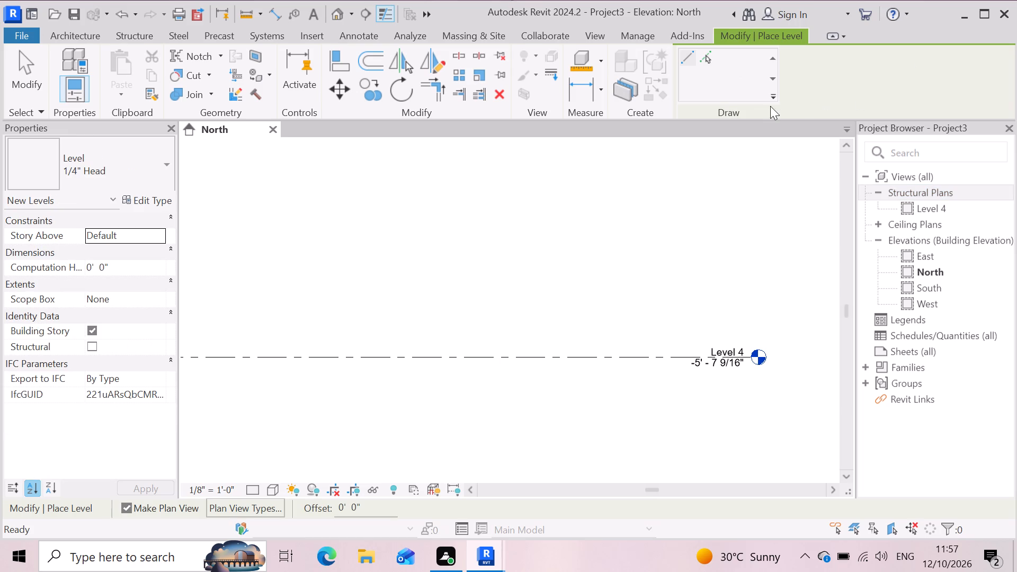
left_click(697, 58)
left_click(704, 61)
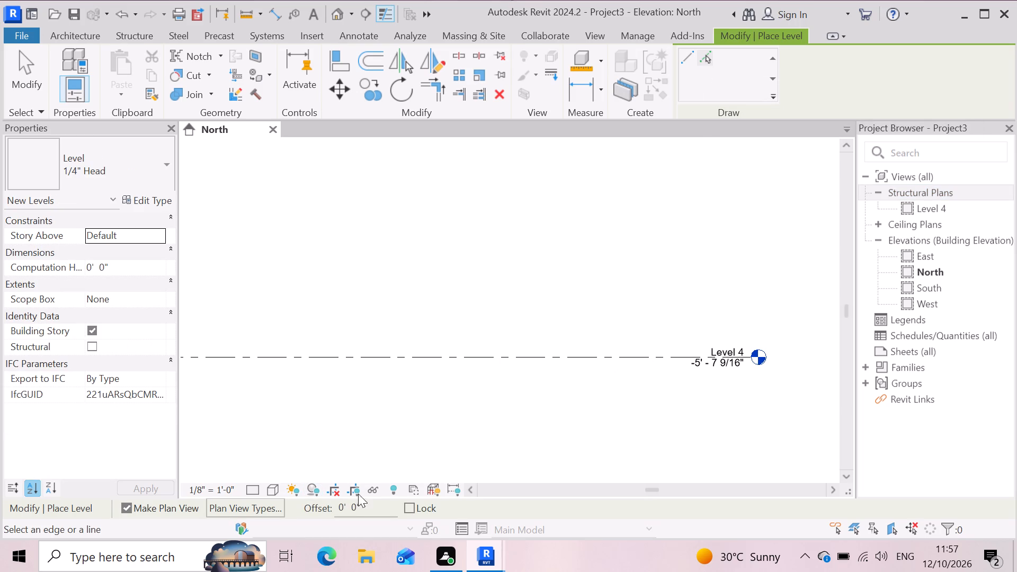
left_click_drag(370, 506, 263, 479)
key("1")
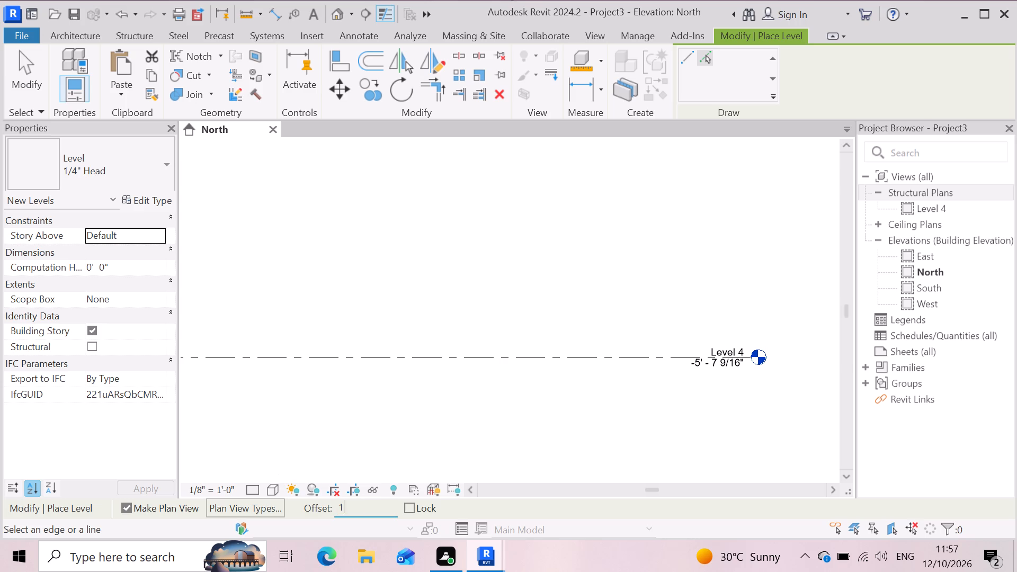
key("0")
type("'6")
key("shift+quotedbl")
key("Return")
left_click(564, 352)
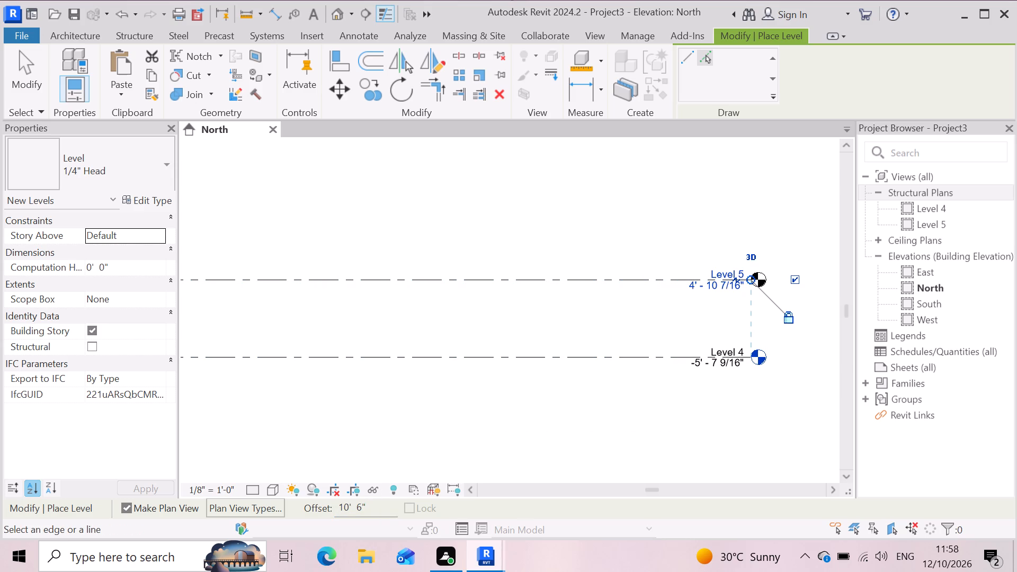
Add another level with a plan view by picking the Level 5 line with a 20' offset above it.
left_click_drag(370, 509, 315, 489)
key("BackSpace")
type("20")
key("apostrophe")
key("Return")
scroll(653, 298, "down", 4)
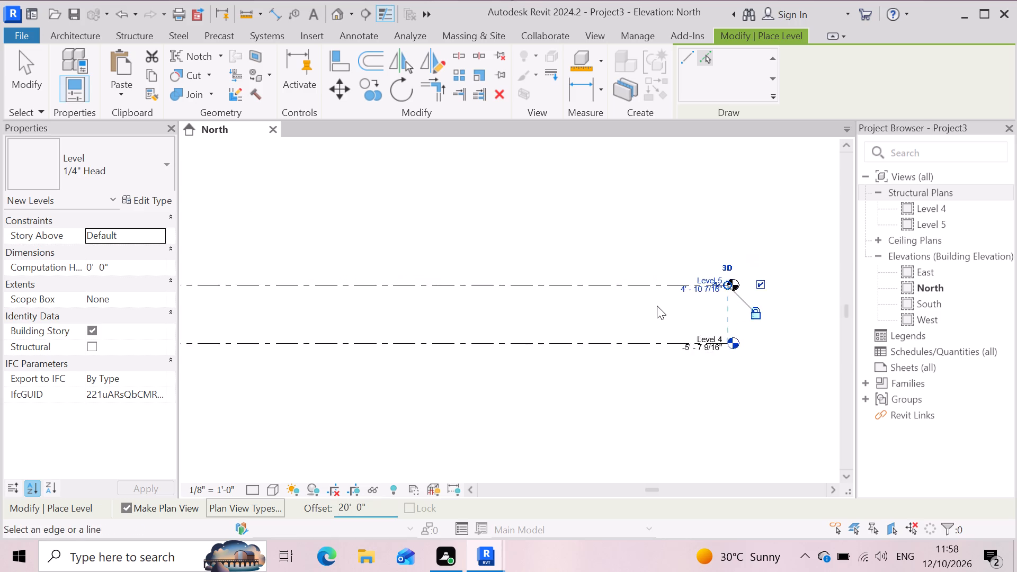
left_click(548, 287)
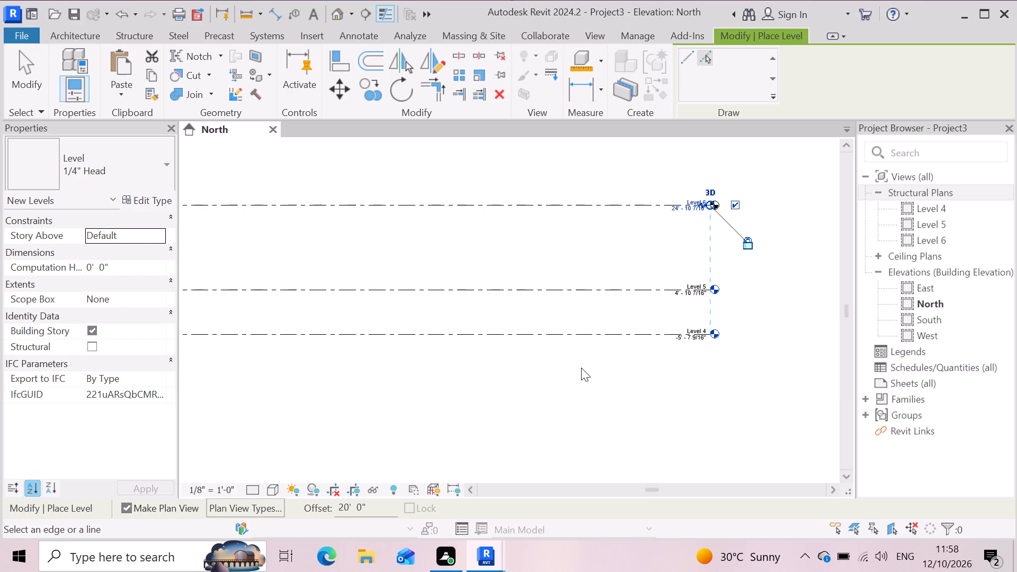
key("Escape")
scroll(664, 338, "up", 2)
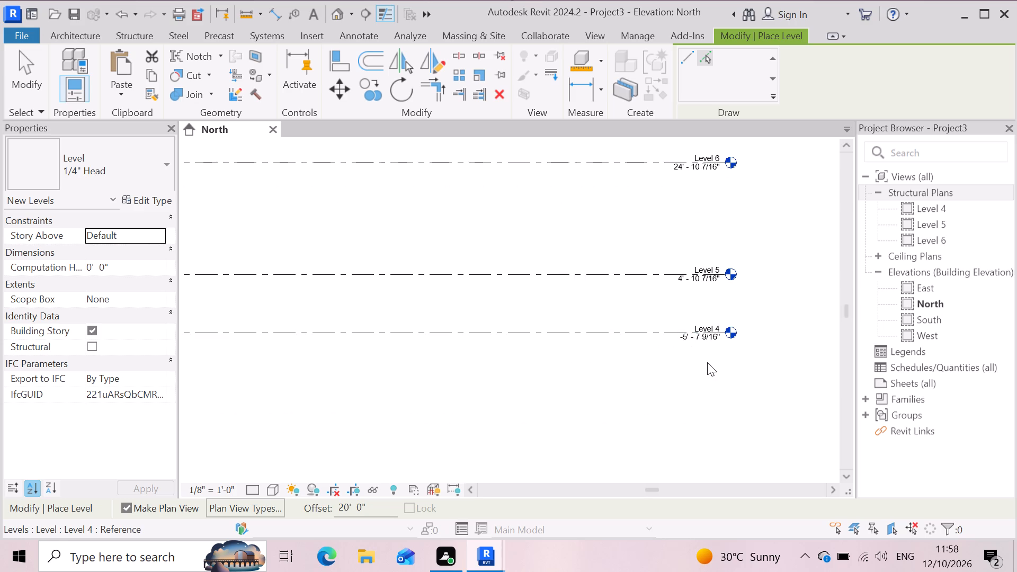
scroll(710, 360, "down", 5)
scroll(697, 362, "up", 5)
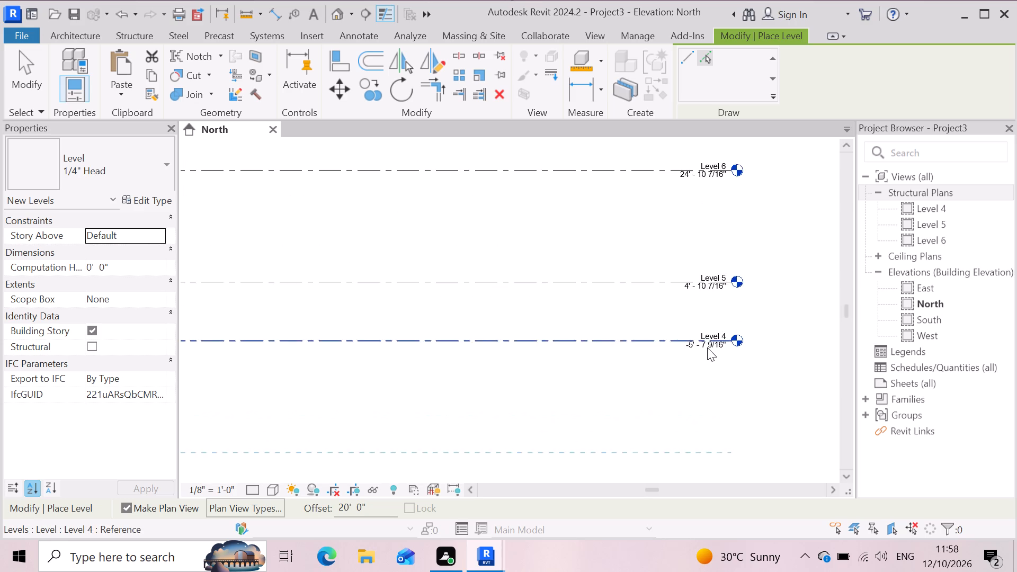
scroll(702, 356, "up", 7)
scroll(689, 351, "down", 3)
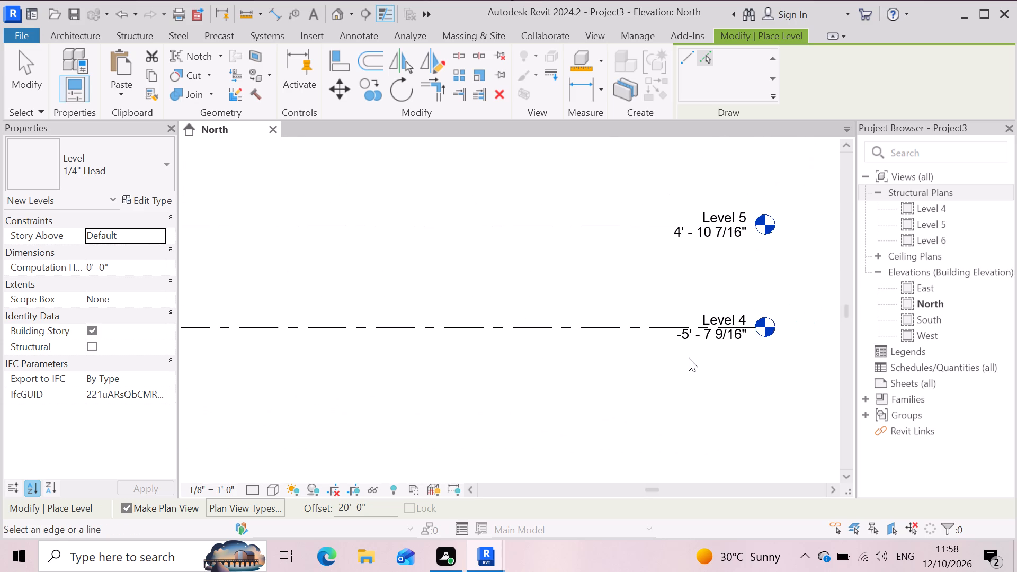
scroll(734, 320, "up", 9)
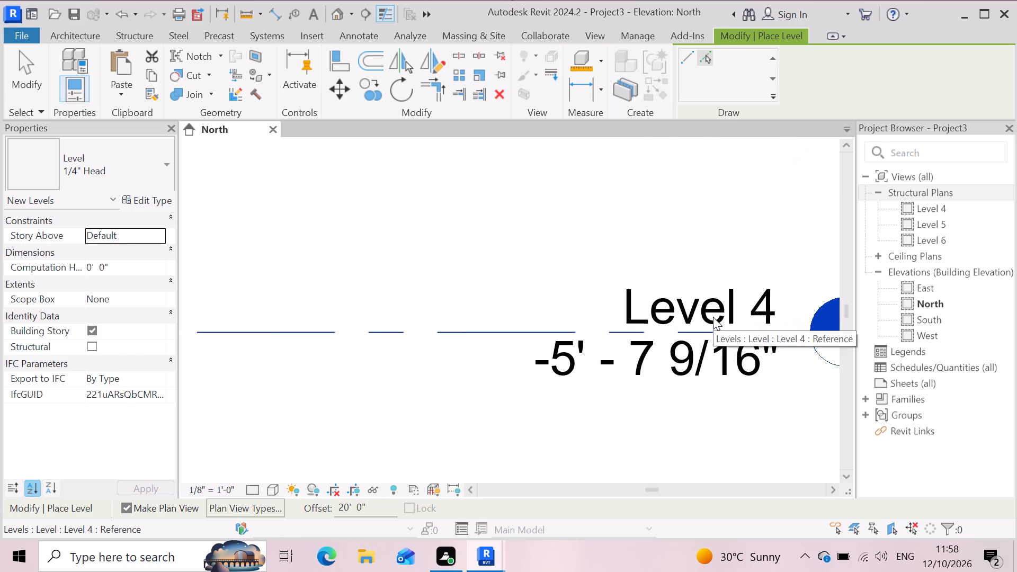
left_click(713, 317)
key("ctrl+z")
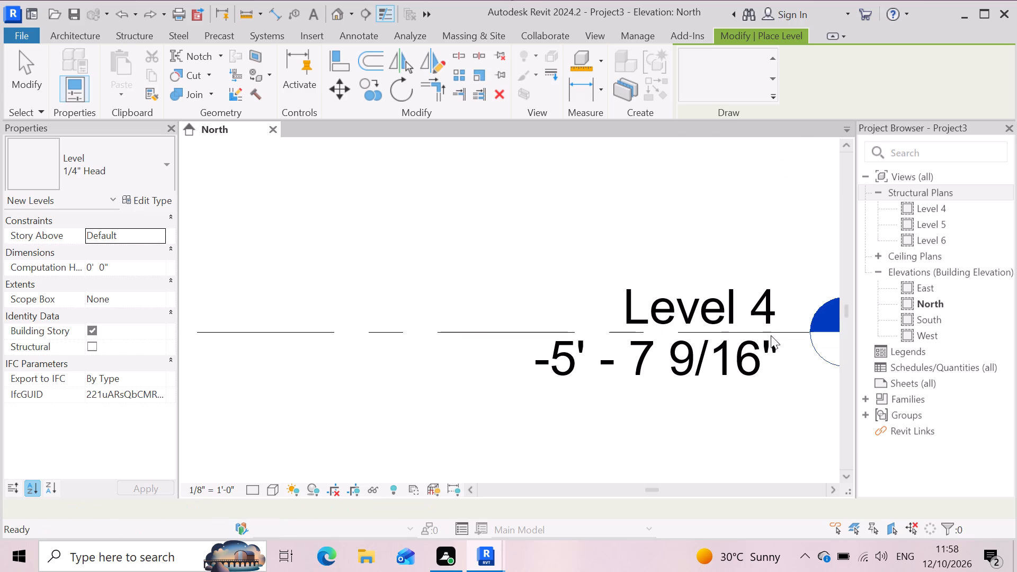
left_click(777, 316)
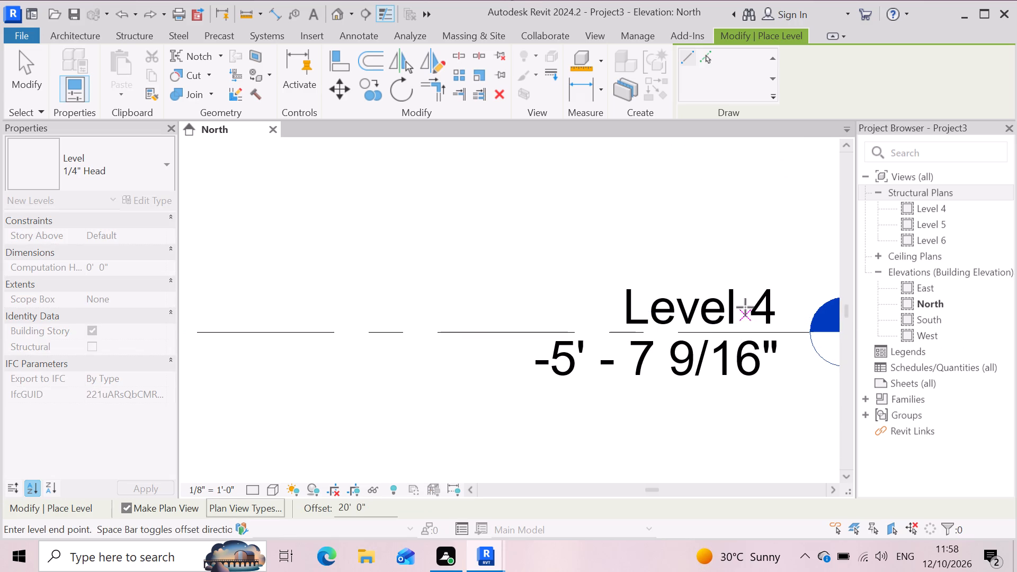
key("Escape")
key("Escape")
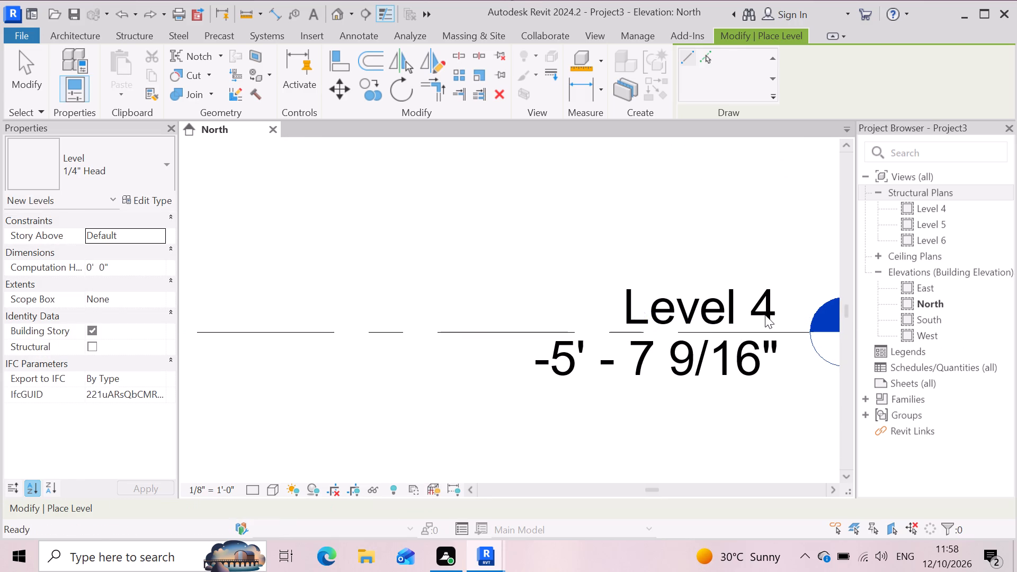
Rename the lowest level, Level 4, as GL.
double_click(766, 311)
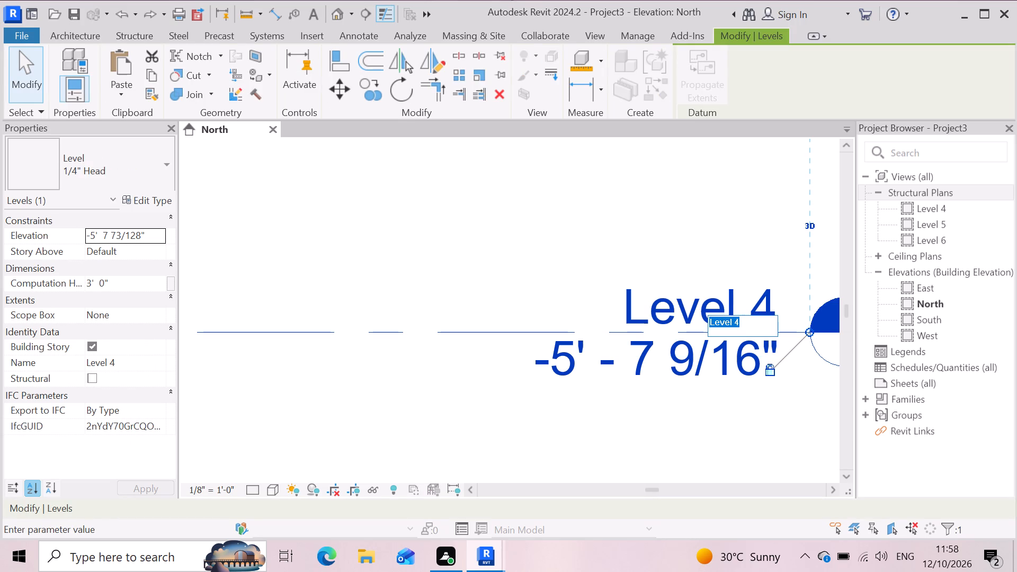
key("BackSpace")
type("GL")
key("Return")
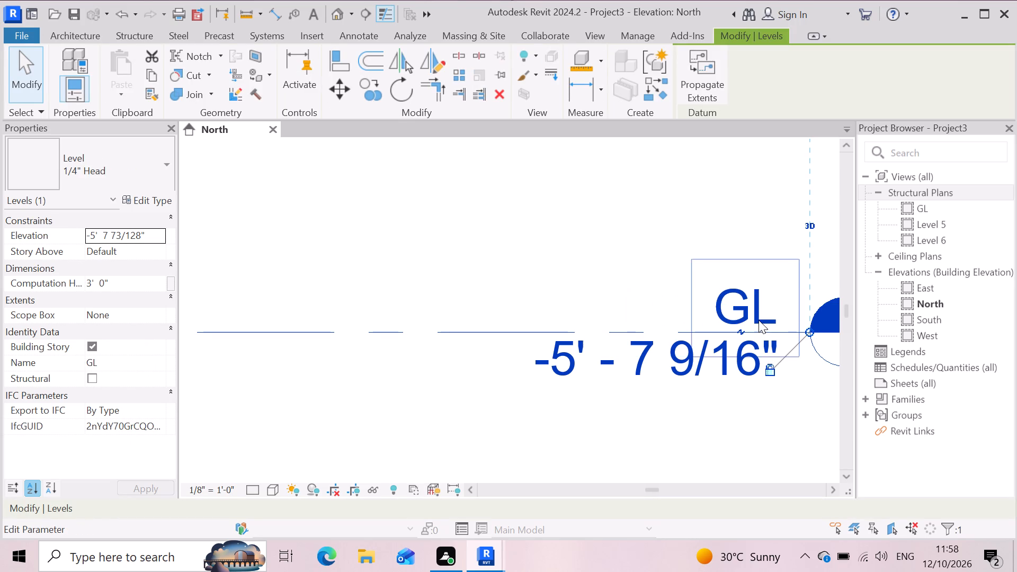
Rename the middle level, Level 5, as FIRST FLOOR.
scroll(667, 362, "down", 6)
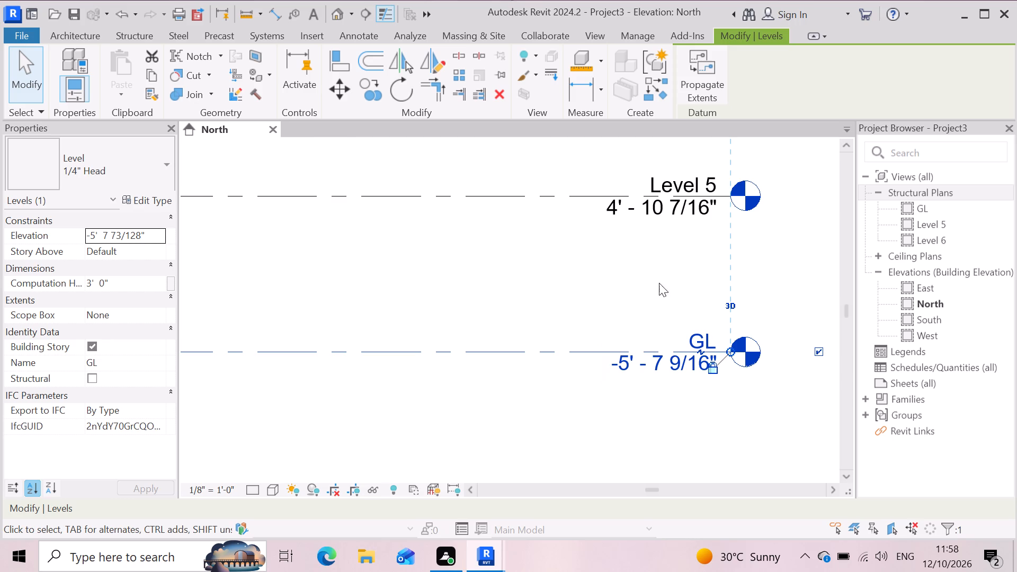
scroll(713, 181, "up", 10)
scroll(746, 218, "up", 4)
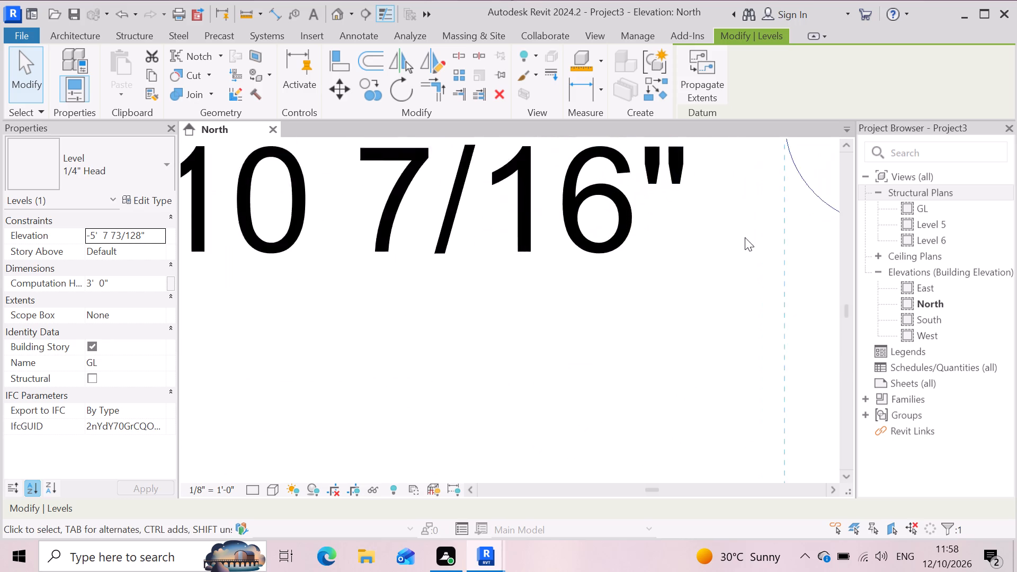
scroll(745, 251, "down", 10)
scroll(729, 237, "up", 3)
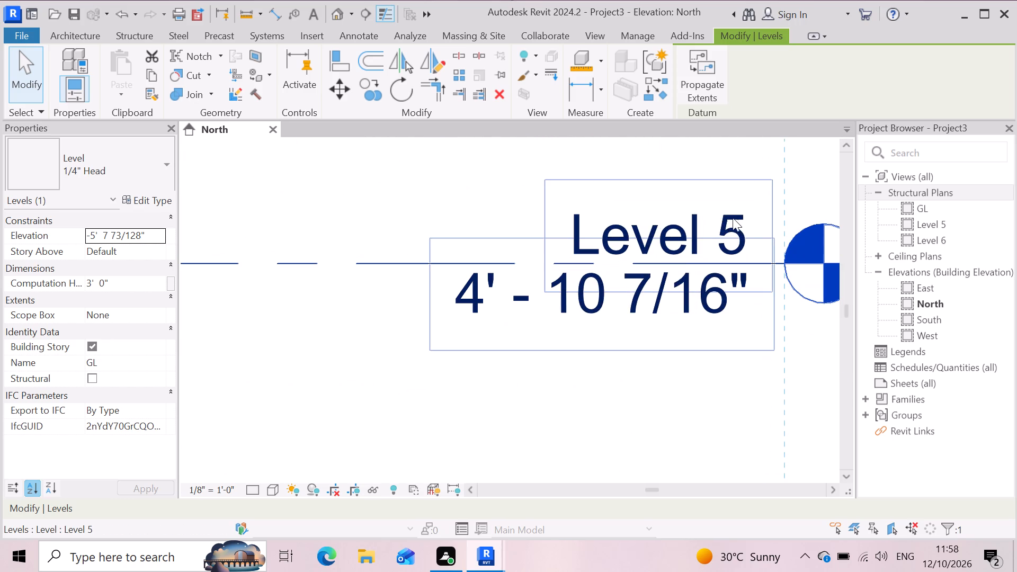
double_click(733, 218)
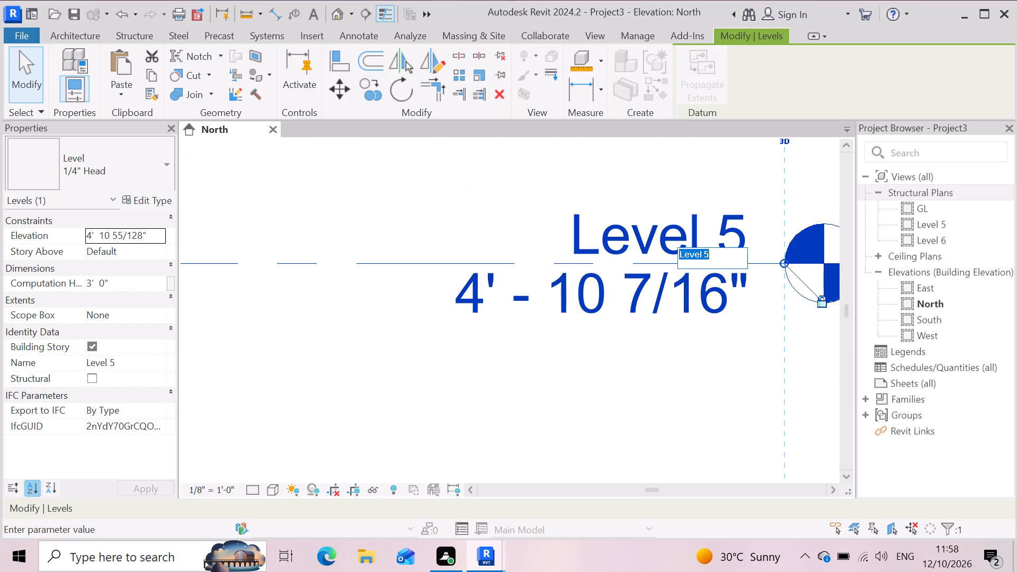
key("f")
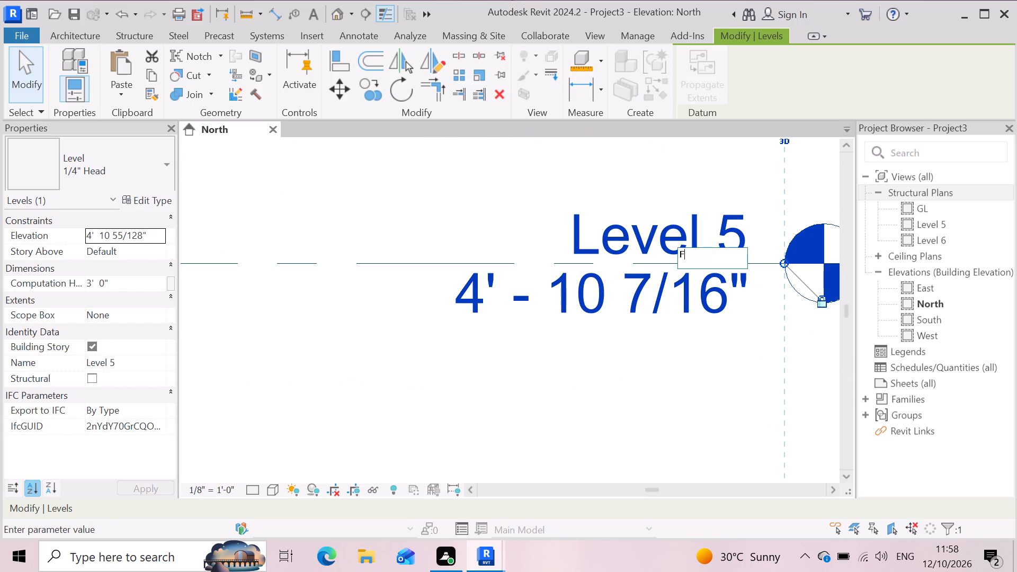
type("IRST")
key("space")
type("FLOO")
key("r")
key("Return")
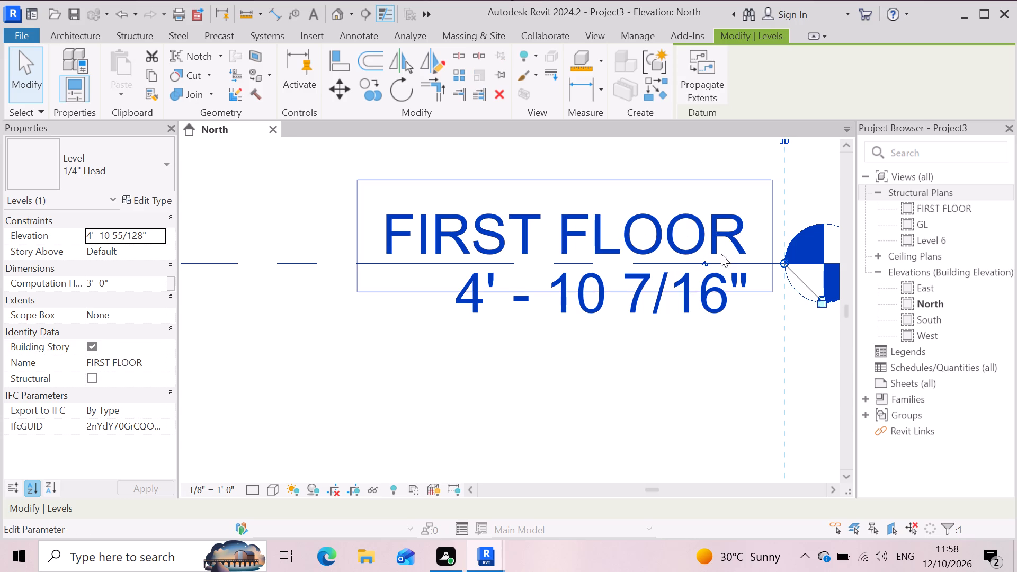
Rename the highest level, Level 6, as ROOF.
scroll(721, 296, "down", 3)
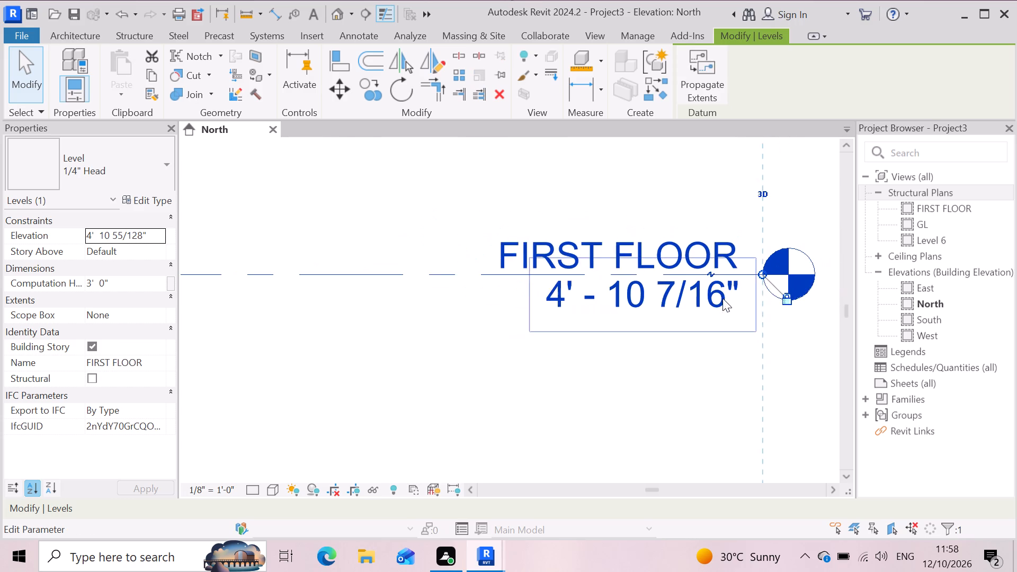
scroll(724, 305, "down", 10)
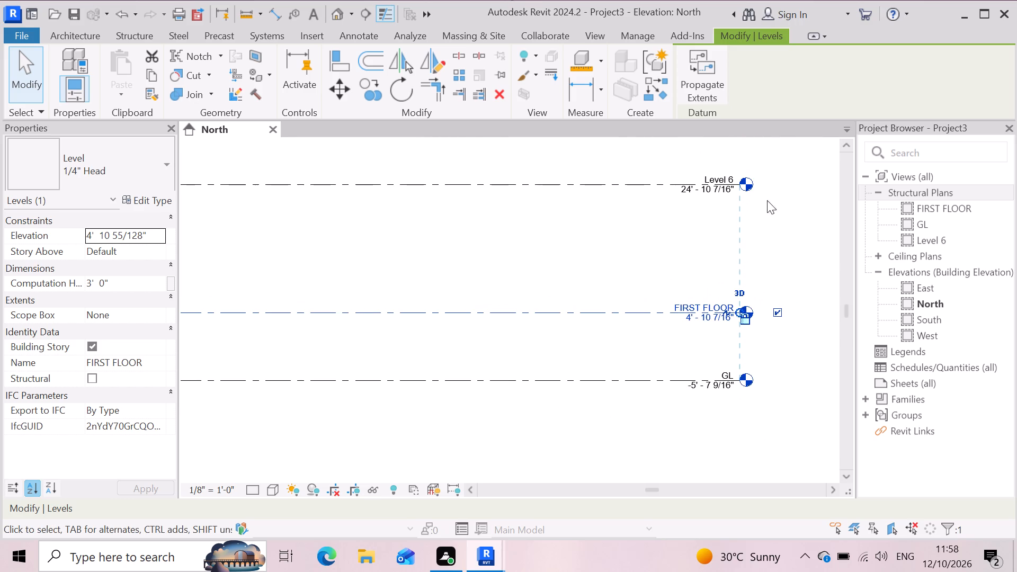
scroll(715, 167, "up", 11)
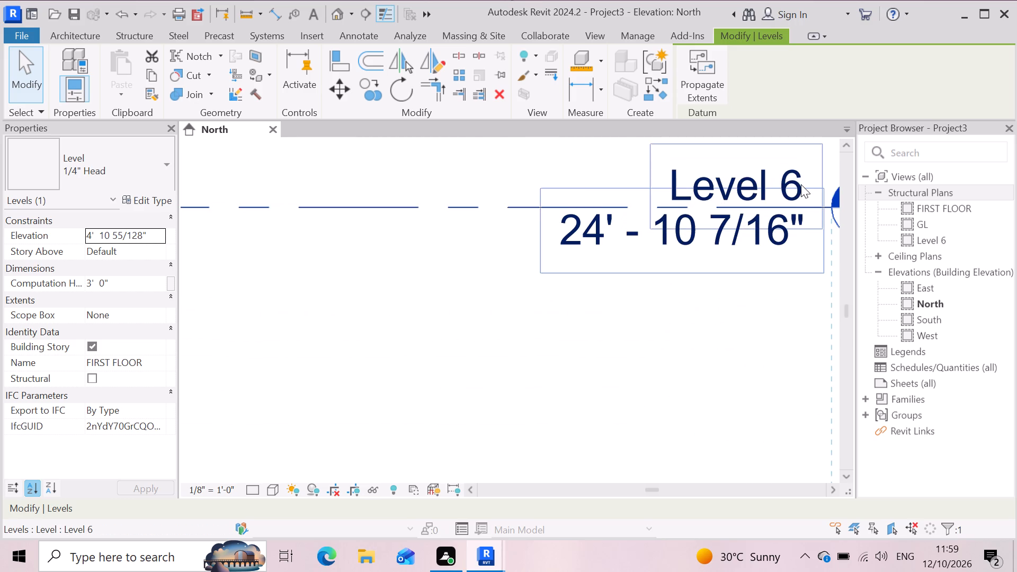
left_click(801, 184)
left_click(795, 193)
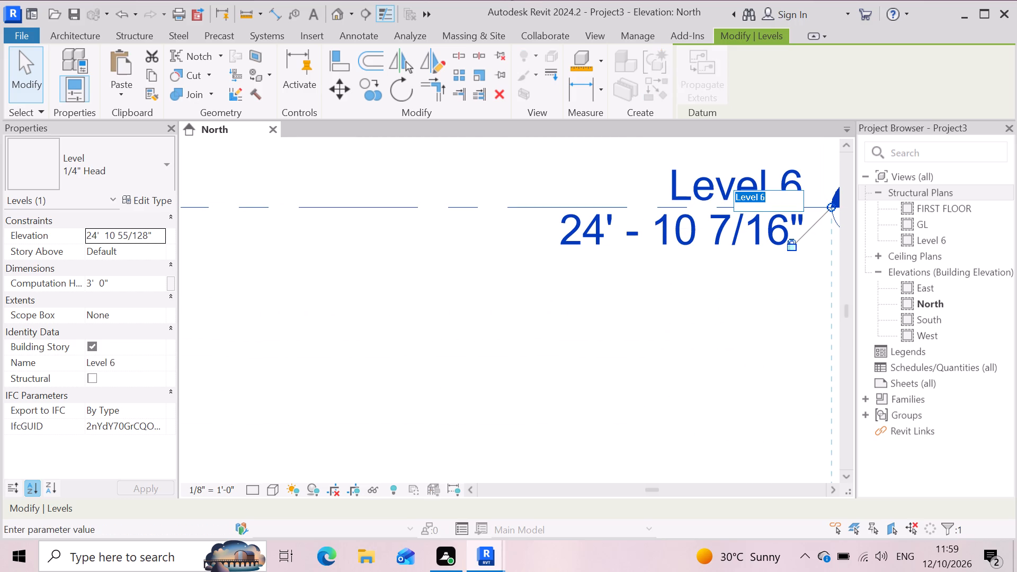
left_click_drag(791, 201, 695, 193)
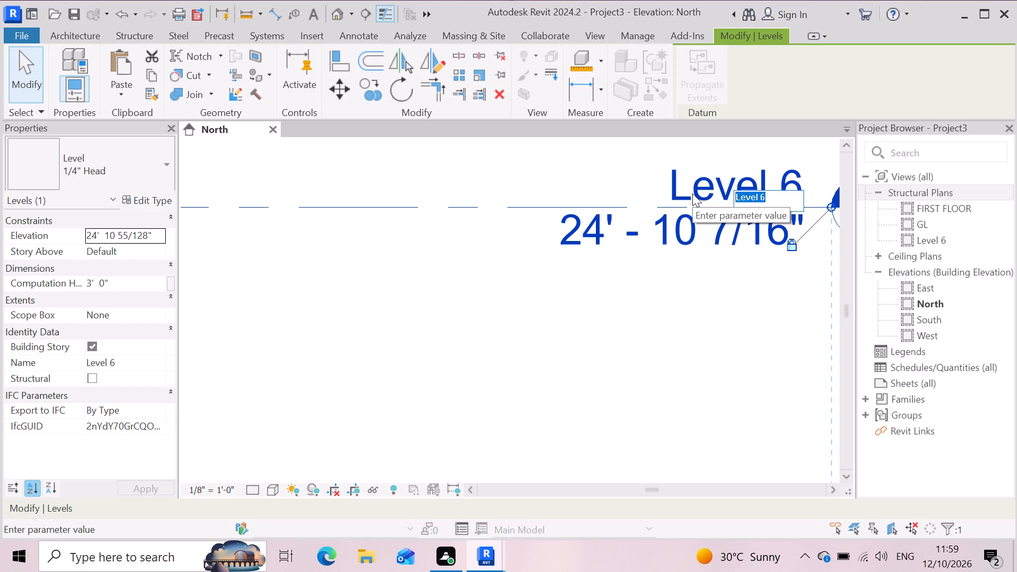
key("BackSpace")
type("ROO")
key("f")
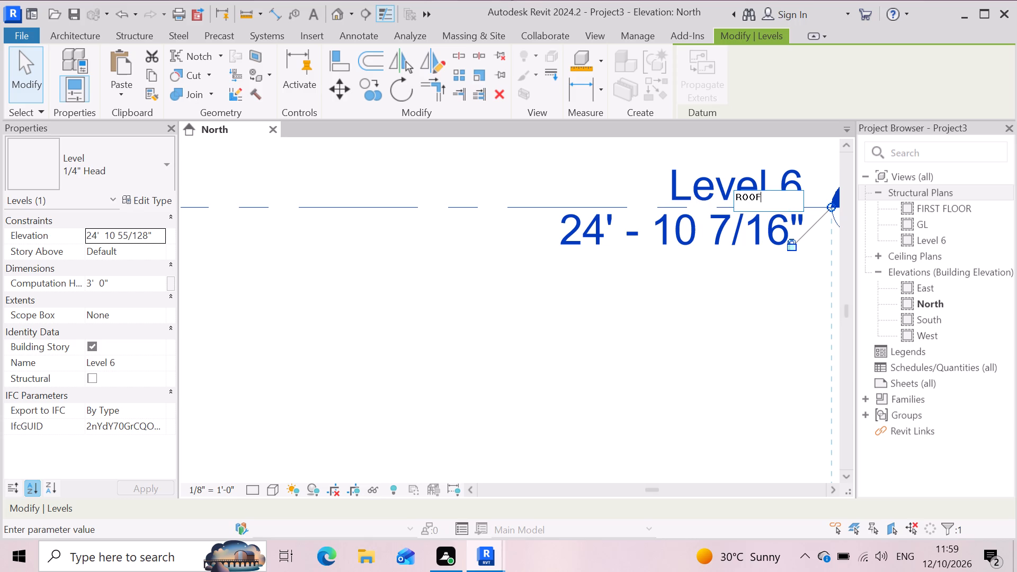
key("Return")
Set the ROOF level's elevation to 15'.
scroll(710, 210, "down", 5)
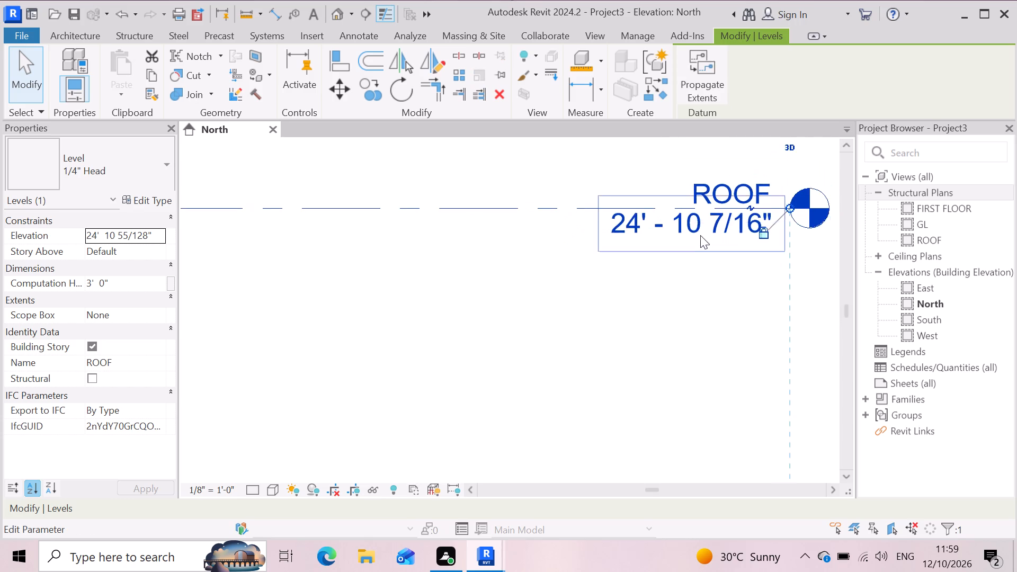
scroll(700, 235, "down", 6)
scroll(720, 285, "down", 4)
scroll(663, 365, "up", 3)
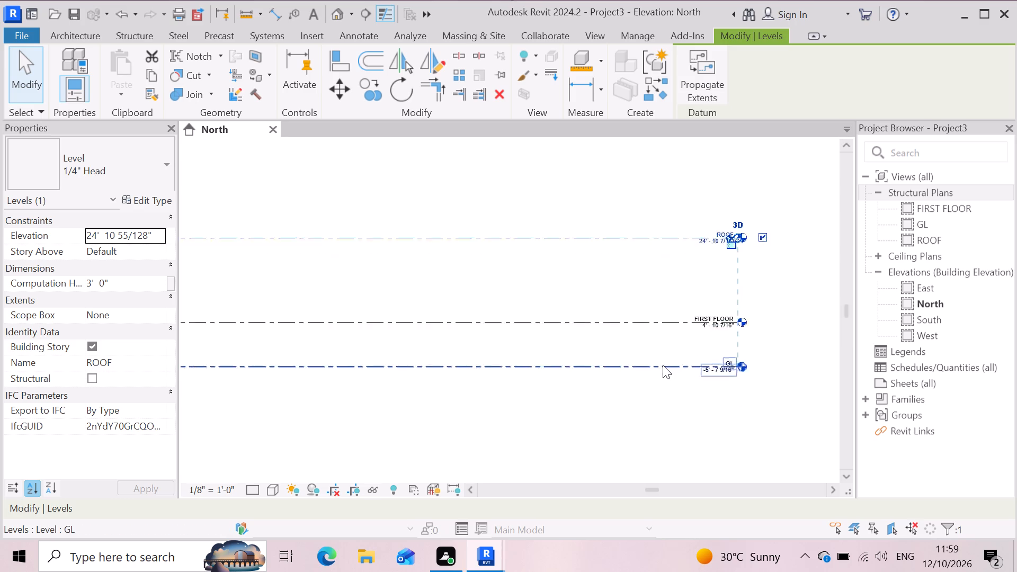
scroll(663, 365, "up", 5)
scroll(659, 363, "down", 4)
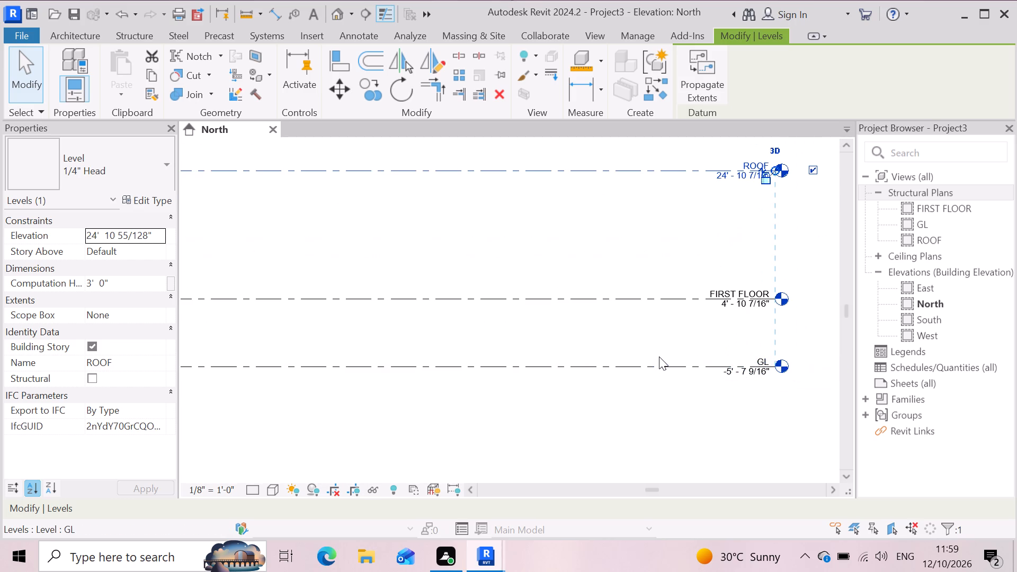
scroll(648, 339, "down", 3)
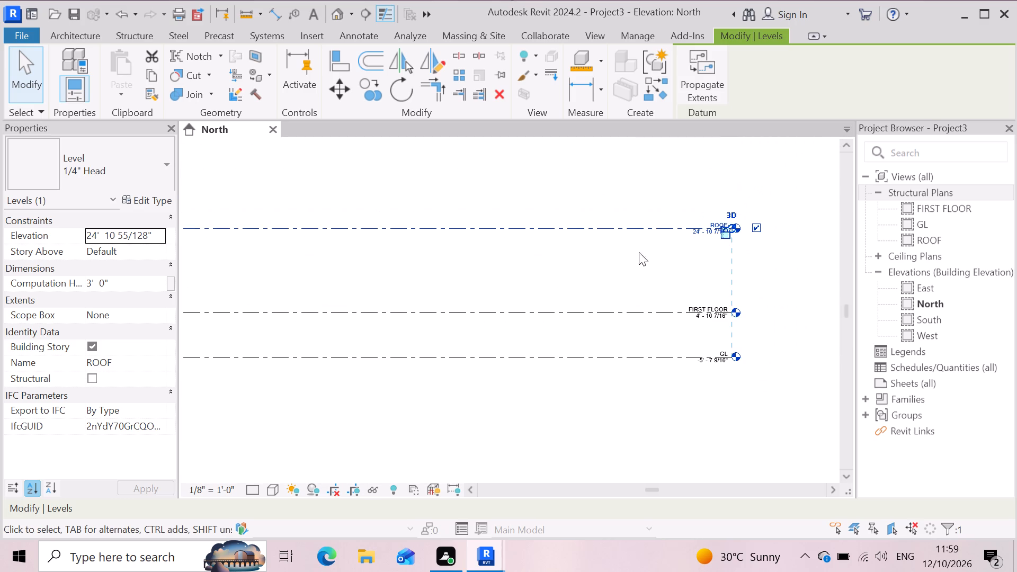
scroll(686, 227, "up", 11)
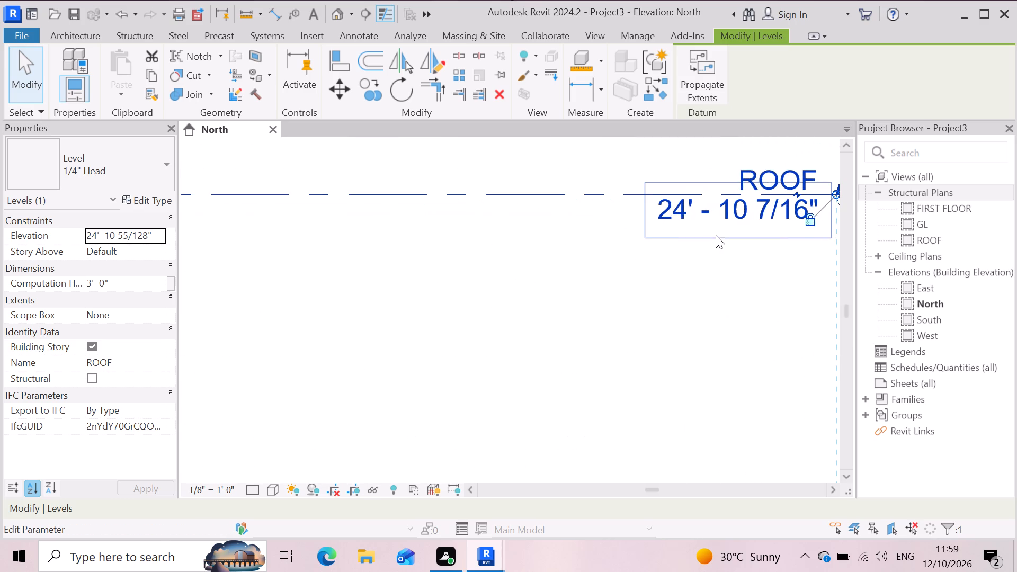
left_click(685, 209)
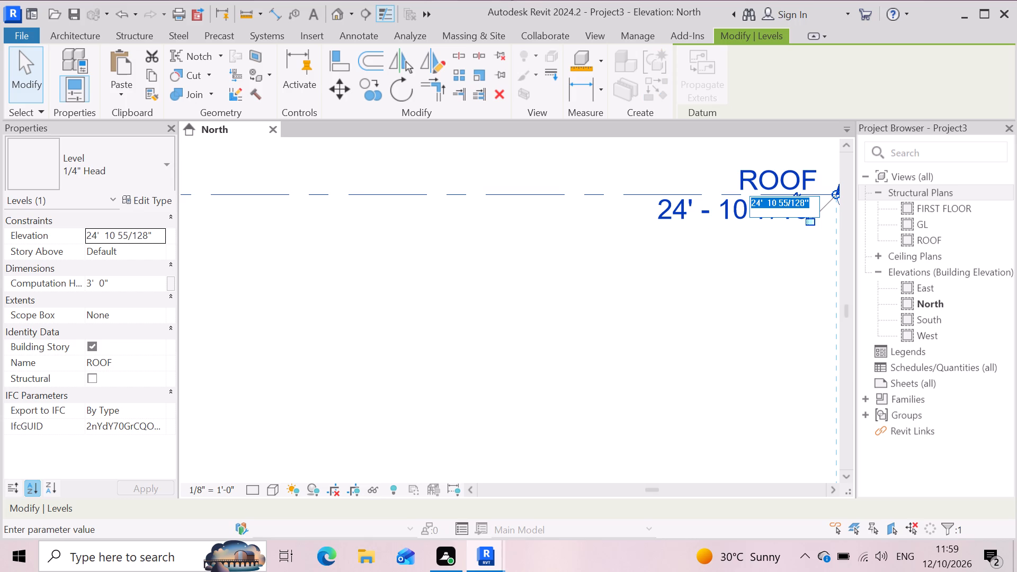
left_click(813, 205)
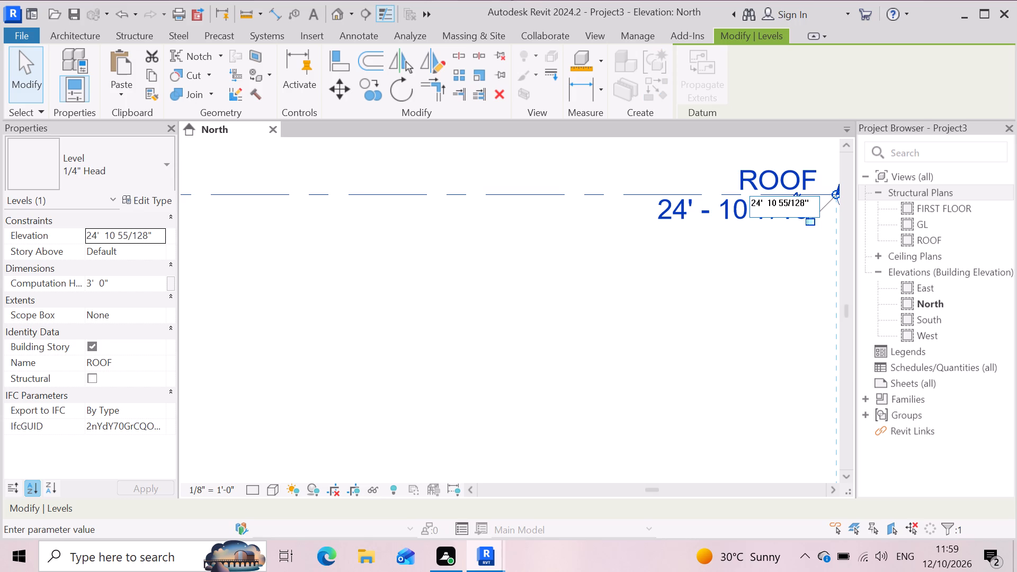
key("BackSpace")
key("BackSpace")
key("BackSpace")
key("BackSpace")
key("BackSpace")
key("BackSpace")
key("BackSpace")
key("BackSpace")
key("BackSpace")
key("BackSpace")
key("BackSpace")
key("BackSpace")
key("BackSpace")
key("BackSpace")
key("BackSpace")
key("BackSpace")
key("BackSpace")
key("BackSpace")
key("BackSpace")
key("BackSpace")
key("BackSpace")
key("BackSpace")
key("BackSpace")
key("1")
key("5")
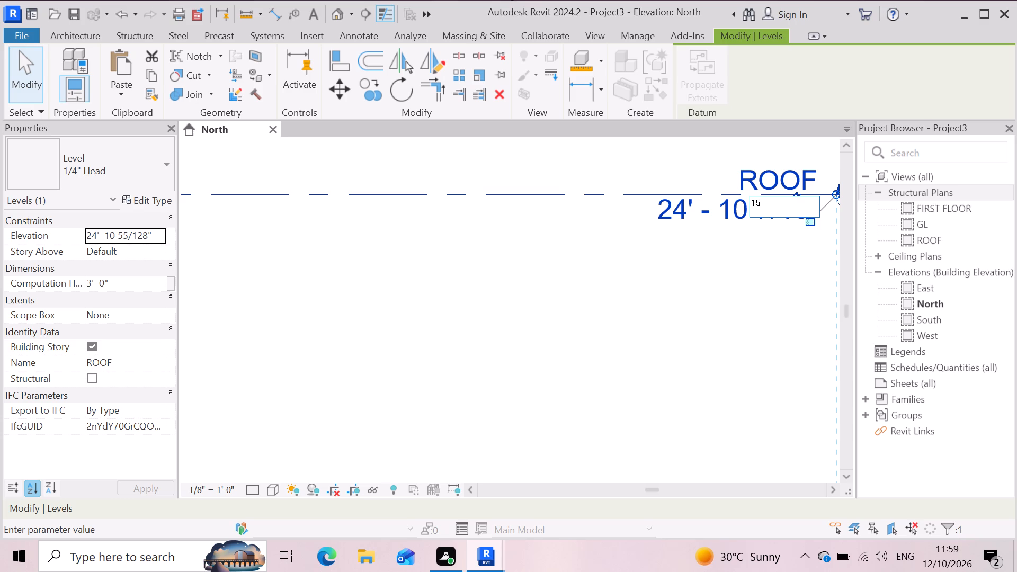
key("apostrophe")
key("Return")
scroll(721, 212, "down", 6)
key("Escape")
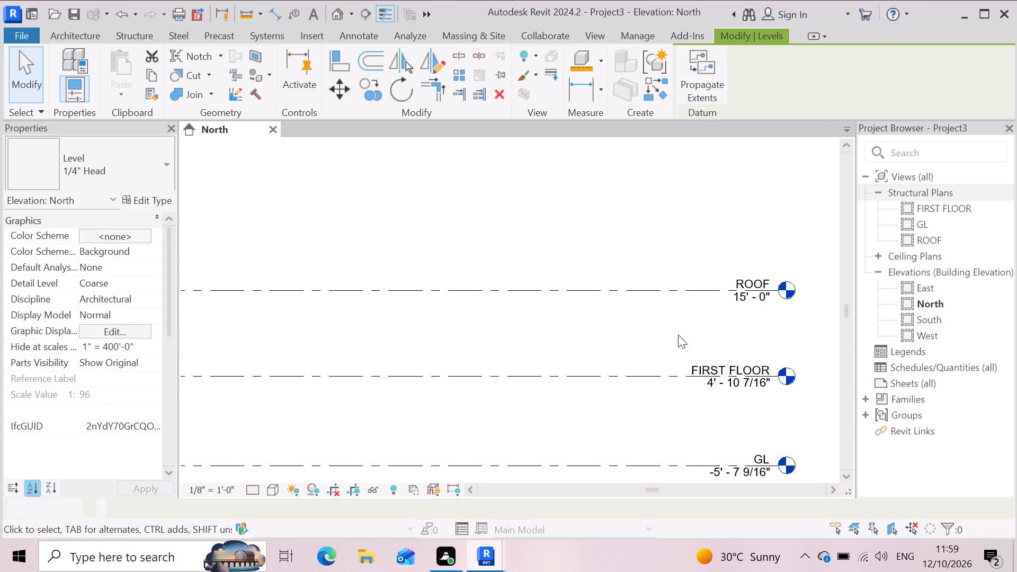
Open the GL structural plan.
scroll(715, 291, "down", 3)
scroll(708, 362, "up", 5)
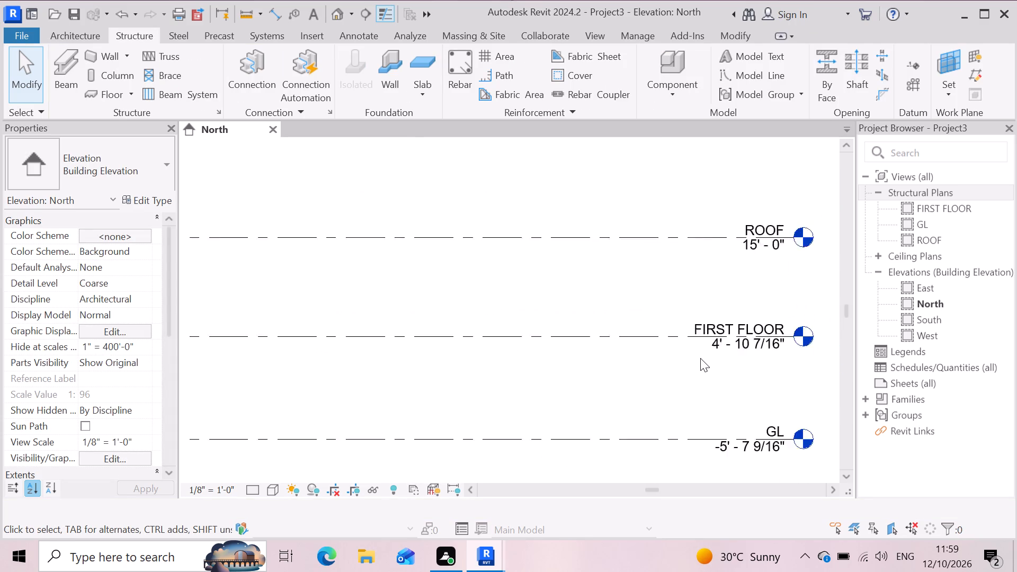
scroll(700, 358, "up", 2)
scroll(701, 343, "down", 3)
scroll(745, 314, "down", 3)
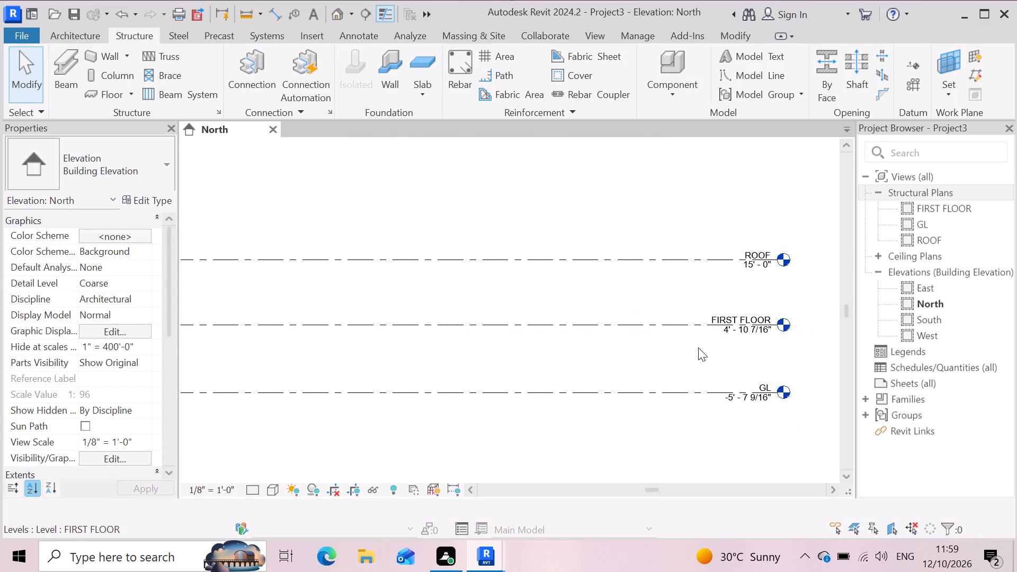
double_click(933, 223)
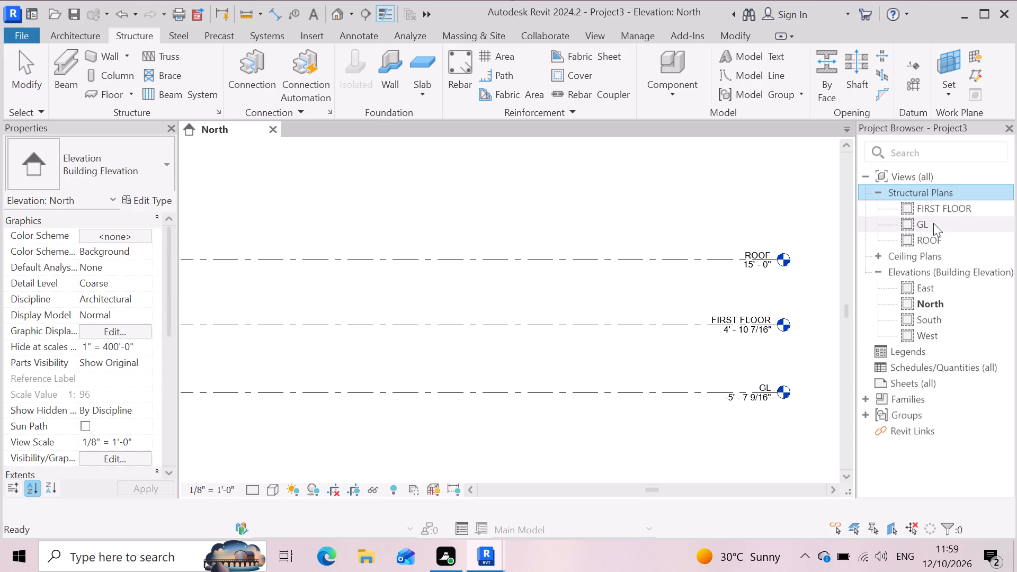
scroll(637, 297, "down", 2)
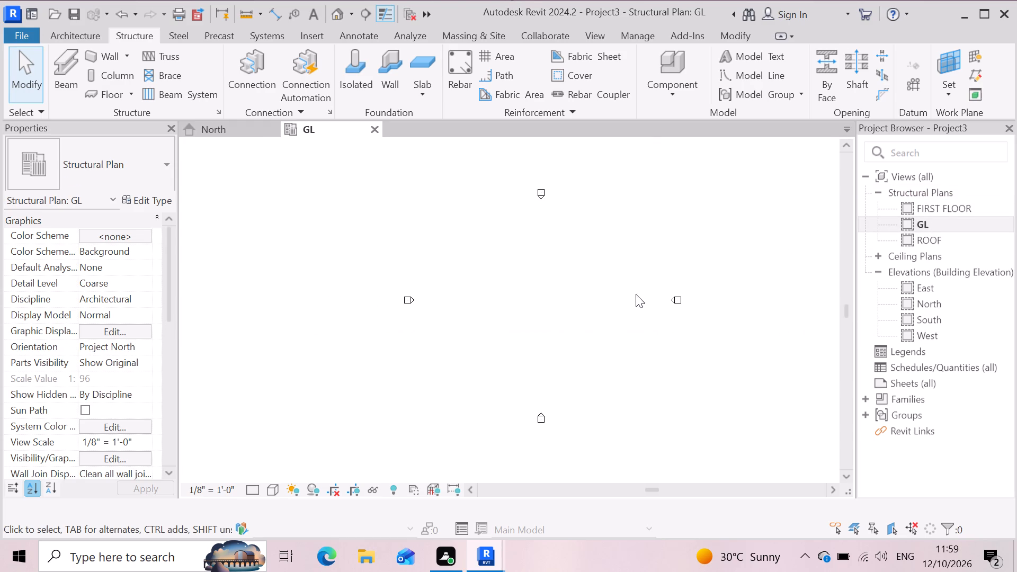
scroll(639, 300, "up", 2)
Draw a horizontal grid line with a 6' offset across the GL plan, just above the southern elevation marker.
left_click(908, 85)
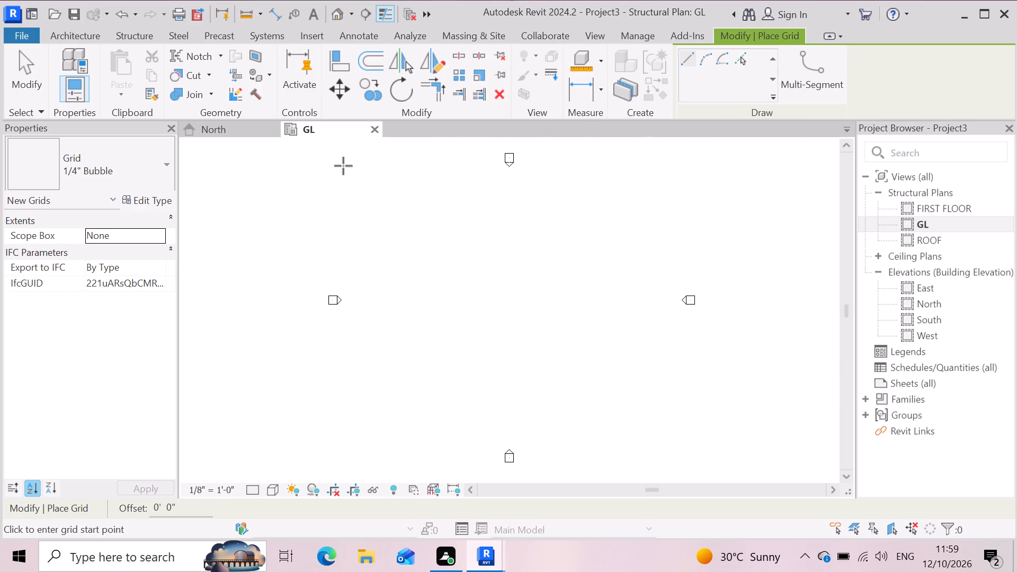
left_click(685, 63)
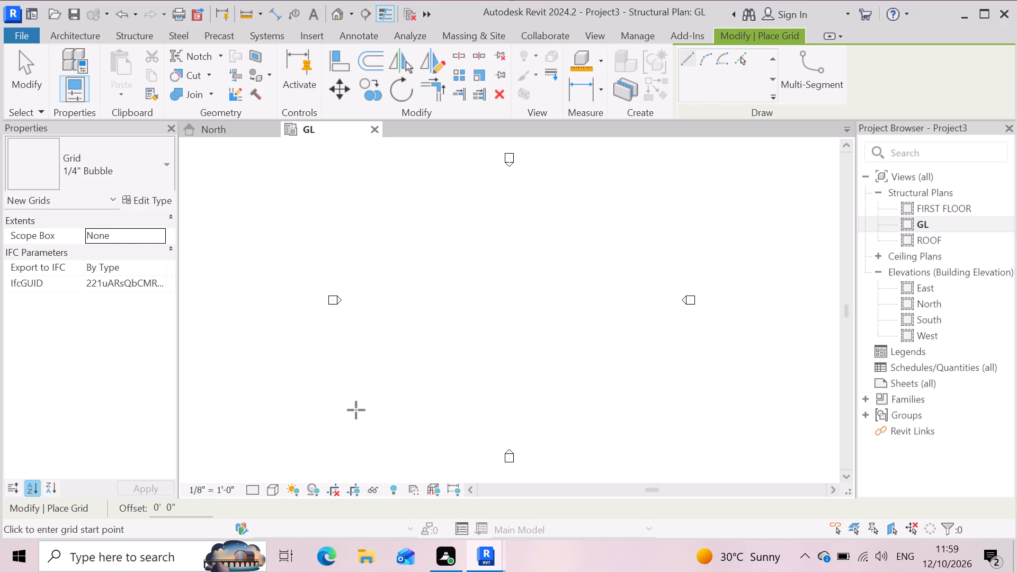
left_click(355, 410)
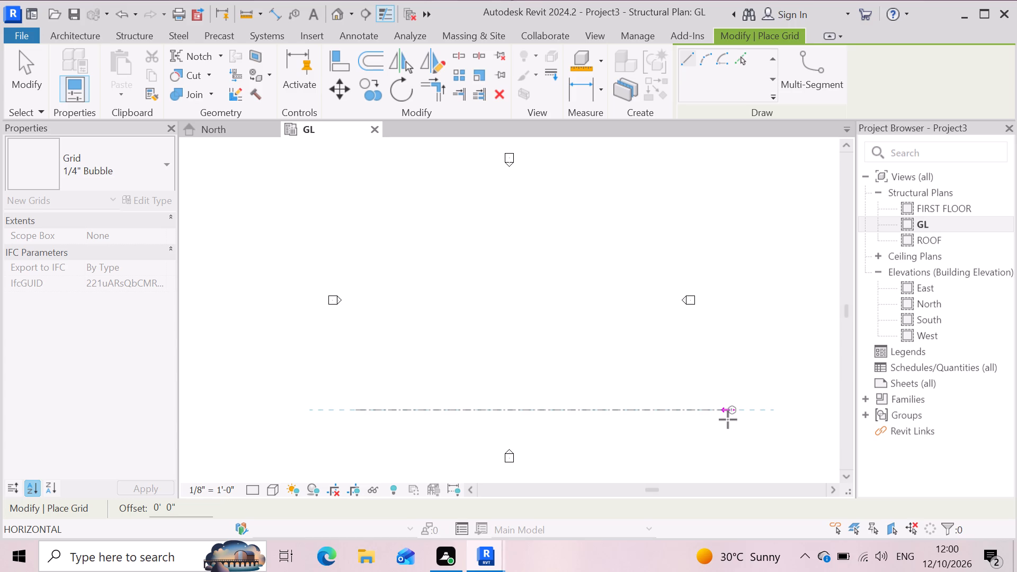
left_click(185, 508)
key("6")
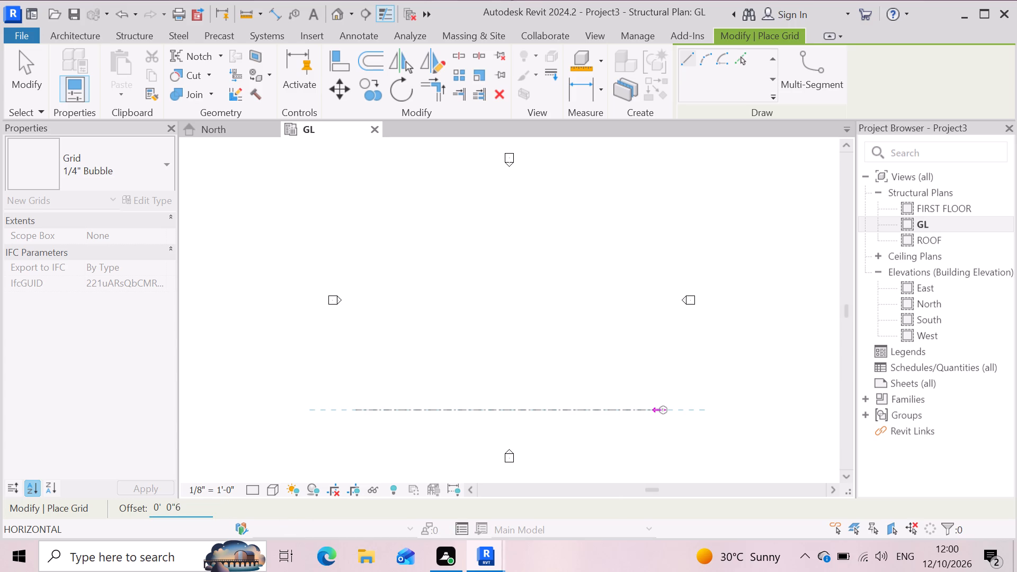
key("BackSpace")
key("BackSpace")
key("BackSpace")
key("BackSpace")
key("BackSpace")
key("BackSpace")
key("BackSpace")
key("BackSpace")
key("BackSpace")
key("BackSpace")
key("BackSpace")
key("BackSpace")
key("BackSpace")
key("6")
key("shift+quotedbl")
key("BackSpace")
key("apostrophe")
key("Return")
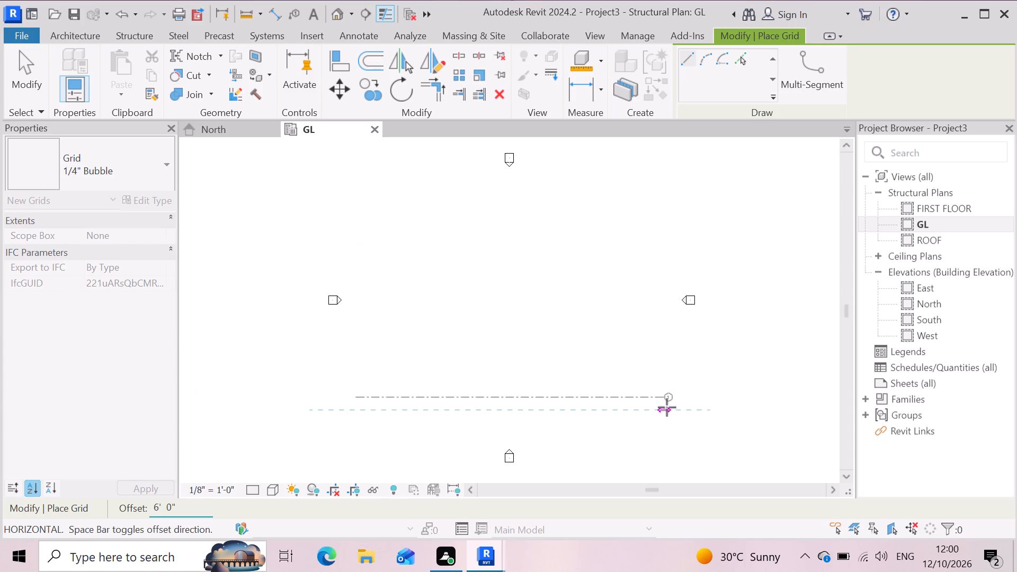
left_click(679, 409)
key("Escape")
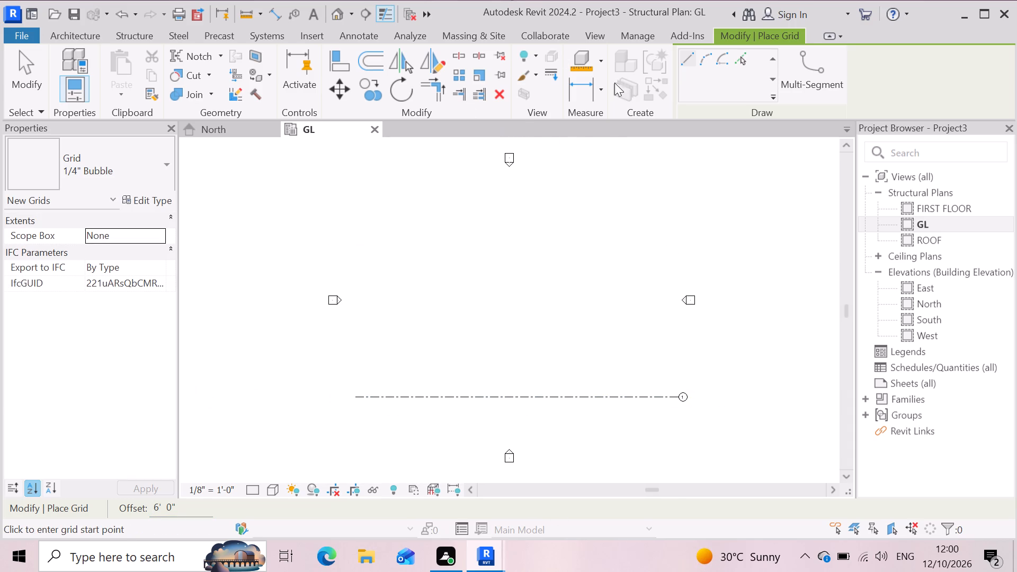
Offset four more horizontal grid lines northward from the existing one at 6' spacing, picking each newest line in turn.
left_click(742, 58)
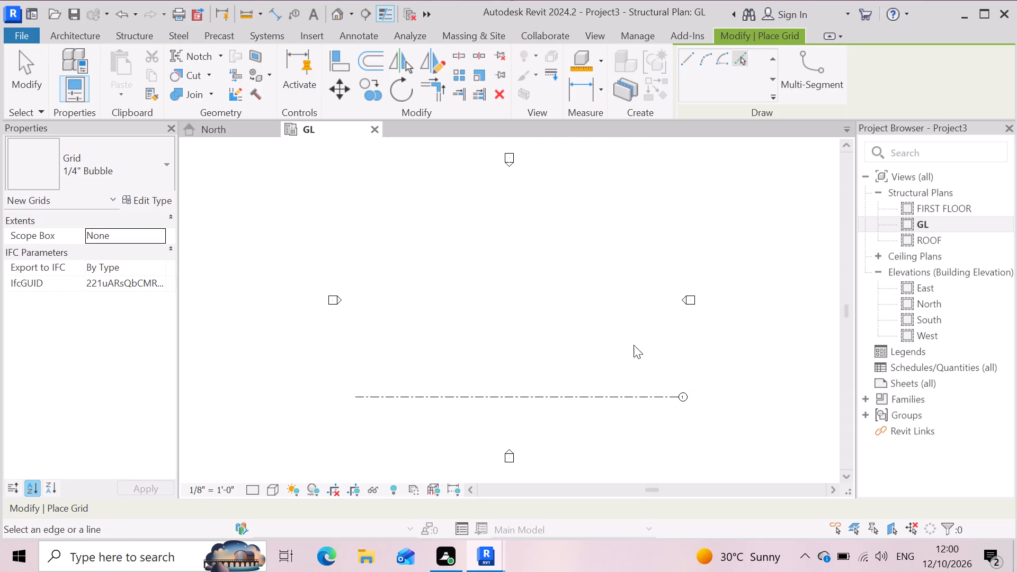
left_click(621, 394)
scroll(613, 383, "up", 3)
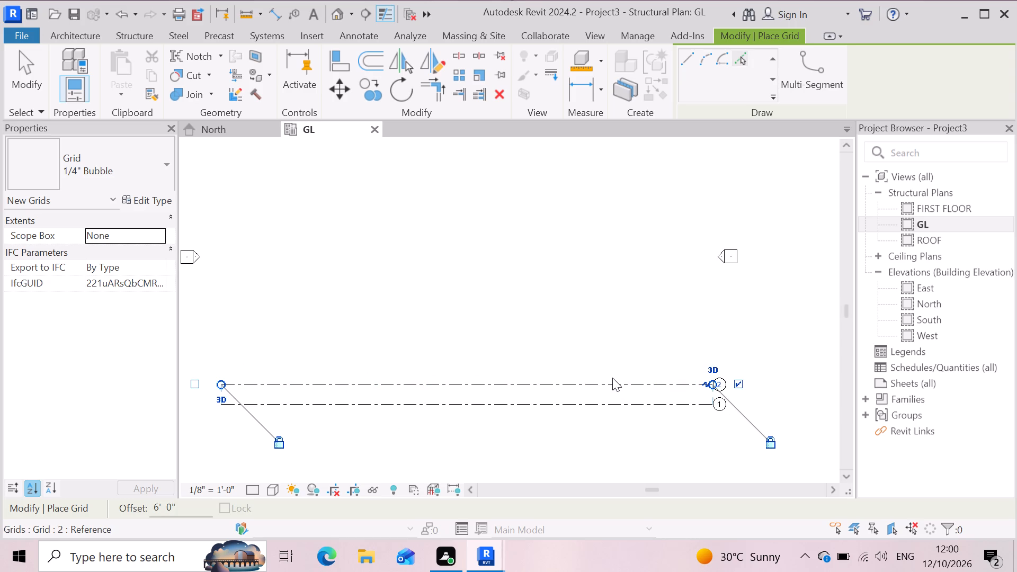
left_click(612, 381)
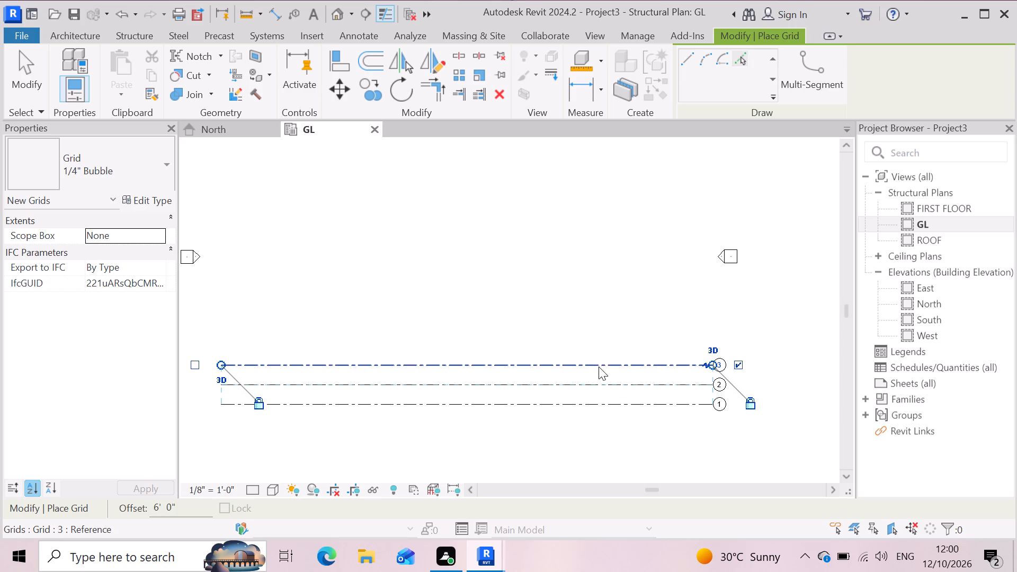
left_click(598, 359)
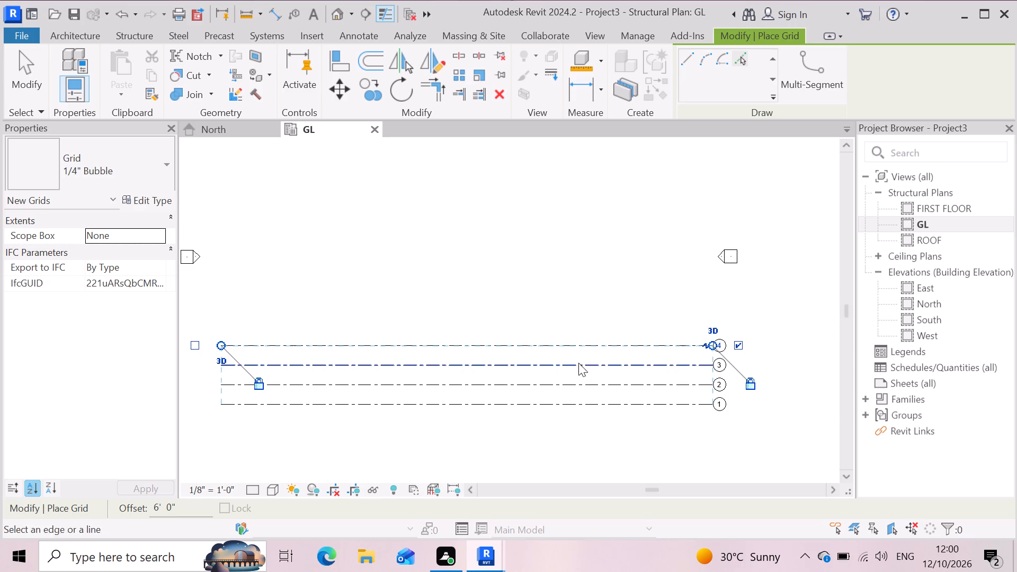
scroll(594, 389, "up", 5)
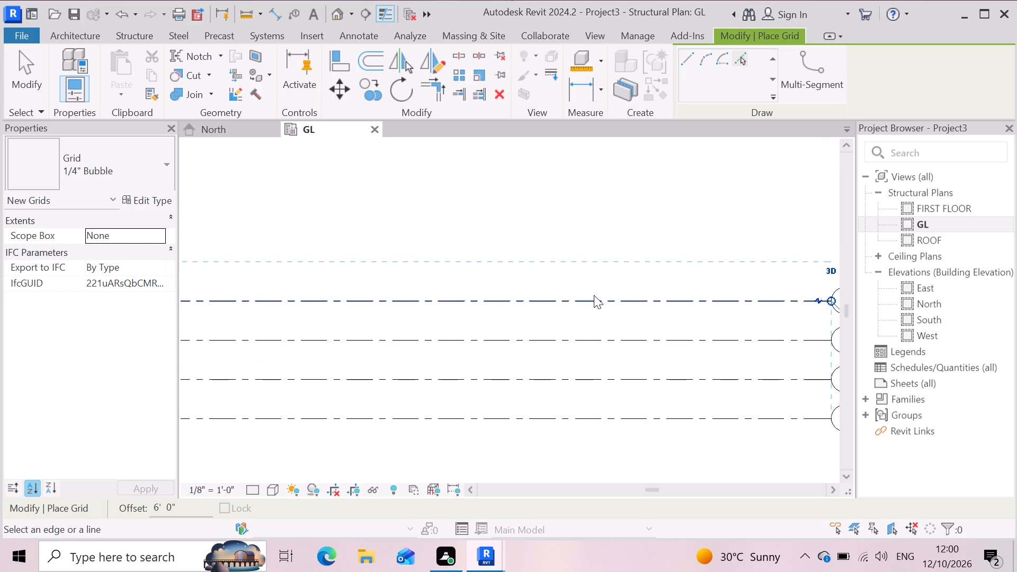
left_click(594, 296)
scroll(518, 228, "down", 6)
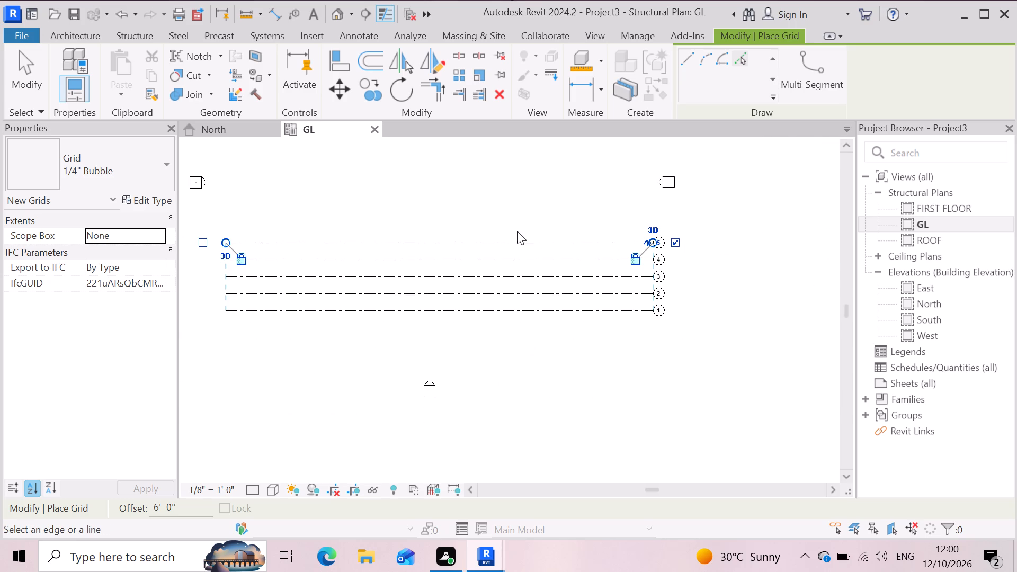
Continue the horizontal grid northward with another four lines offset 6' apart, making nine in all.
scroll(520, 250, "up", 2)
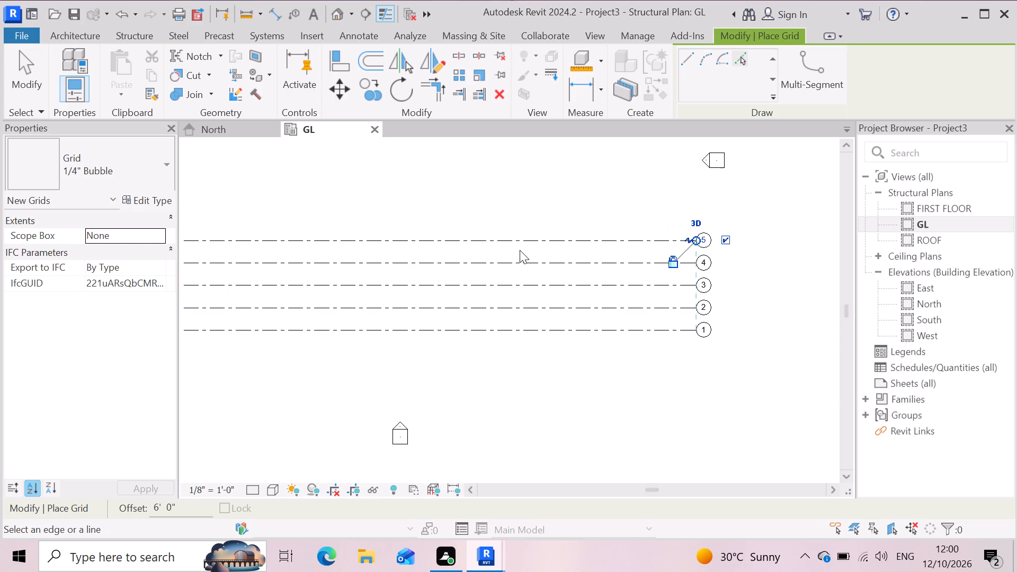
scroll(458, 305, "down", 2)
scroll(479, 273, "up", 3)
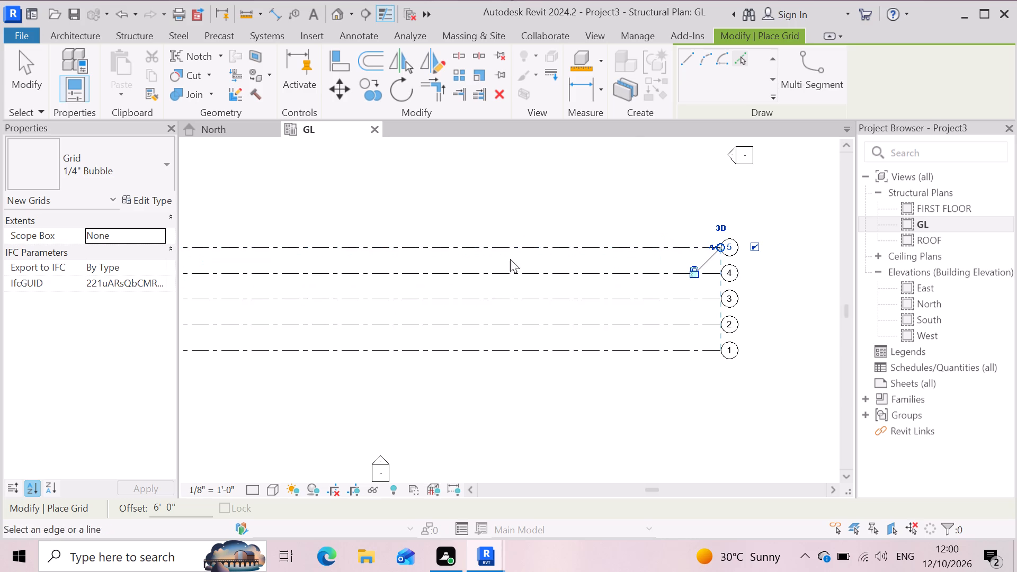
left_click(532, 245)
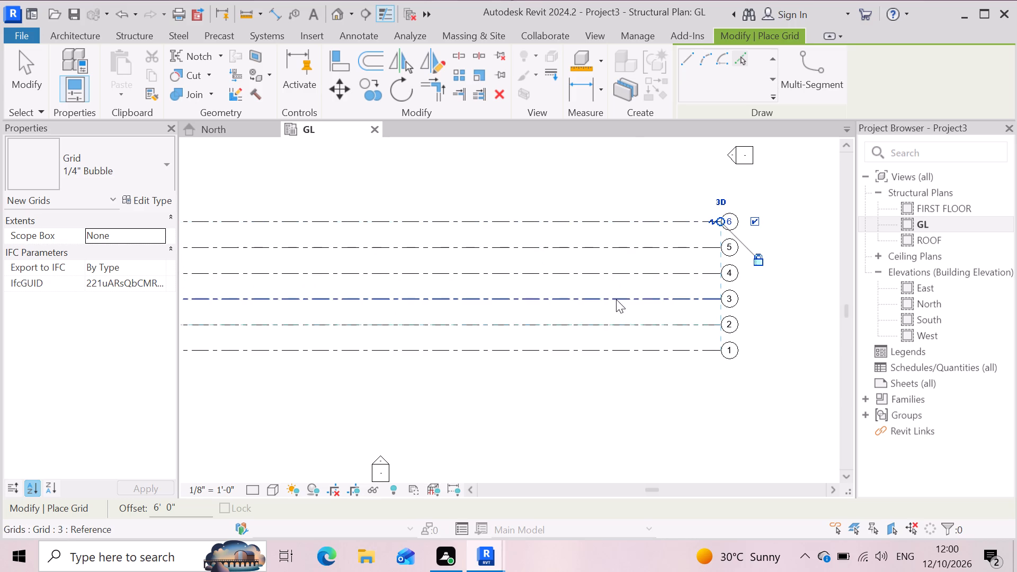
scroll(616, 306, "down", 5)
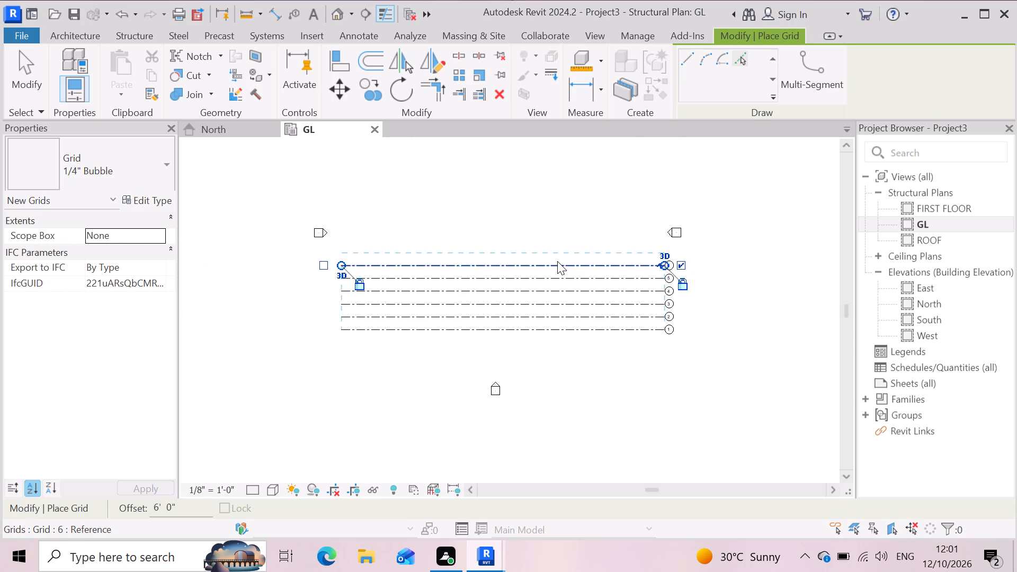
left_click(559, 261)
scroll(519, 242, "up", 3)
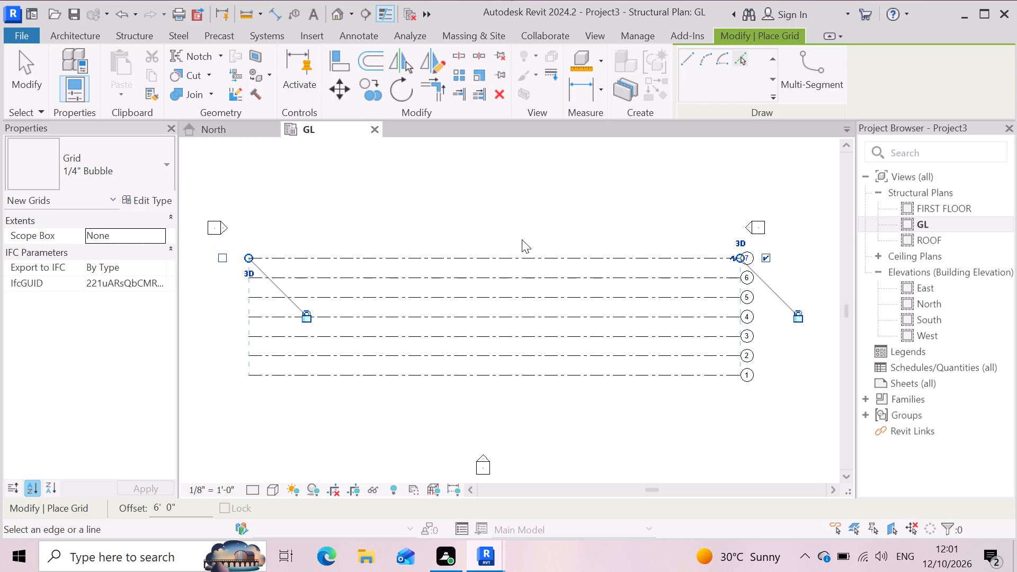
left_click(546, 255)
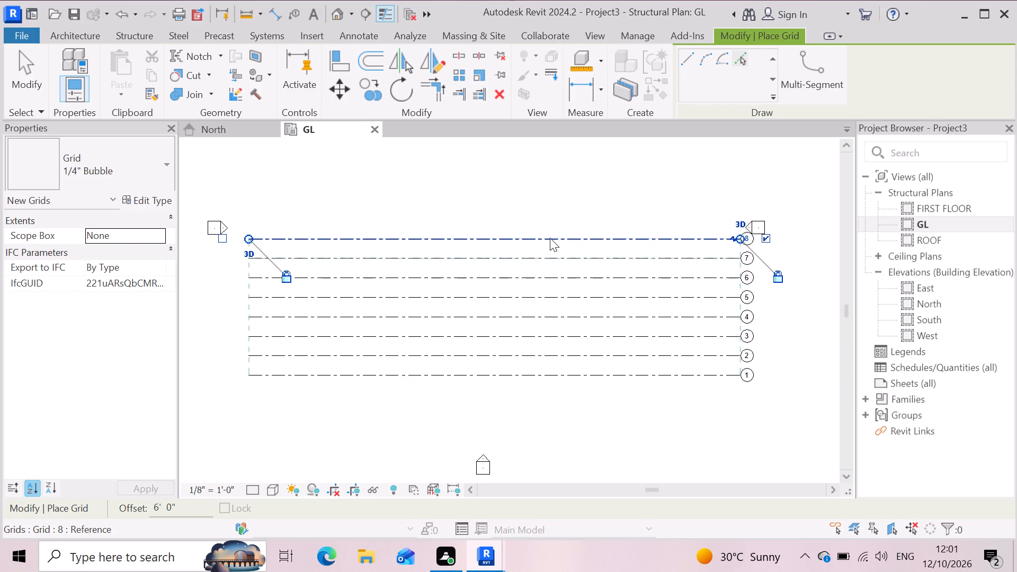
left_click(550, 237)
scroll(612, 218, "down", 3)
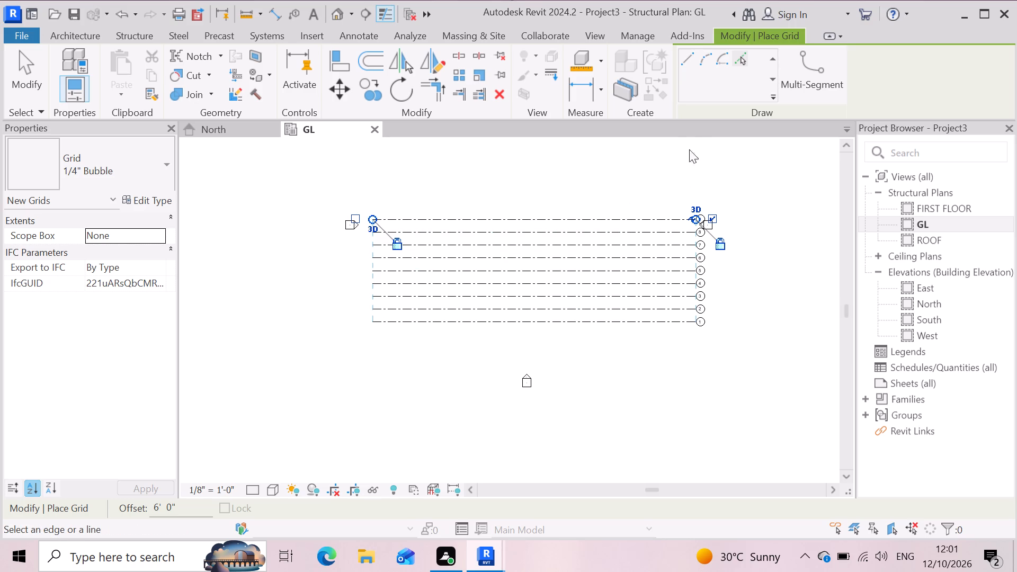
Draw a vertical grid line with a 6' offset across all nine horizontal grids, toward their western part.
left_click(690, 59)
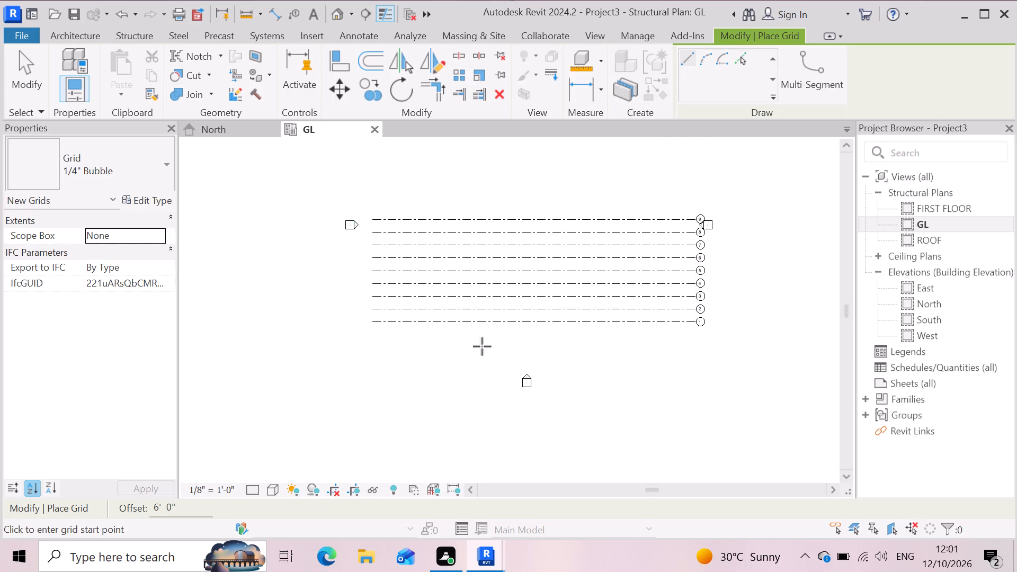
left_click(462, 342)
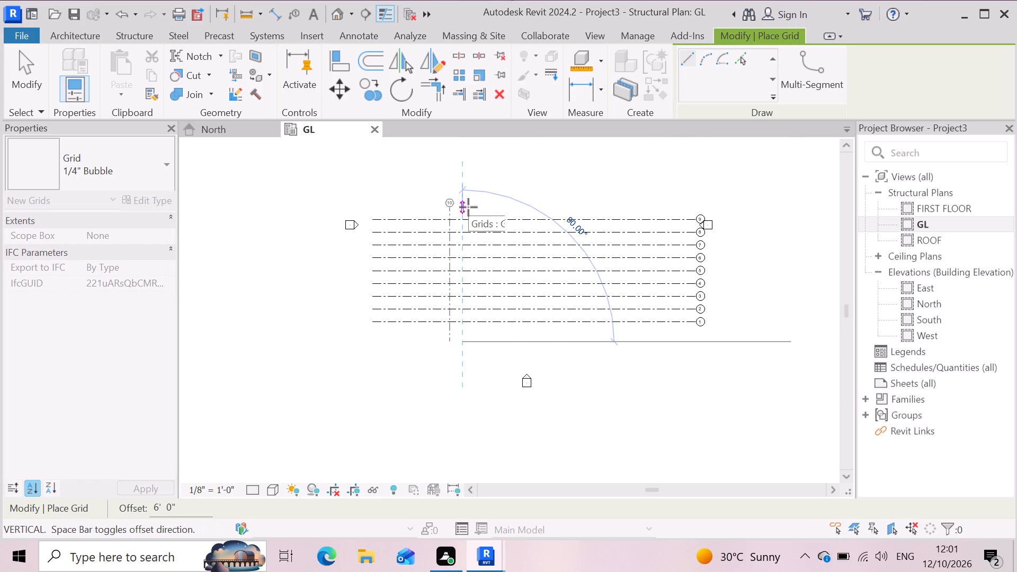
left_click(466, 207)
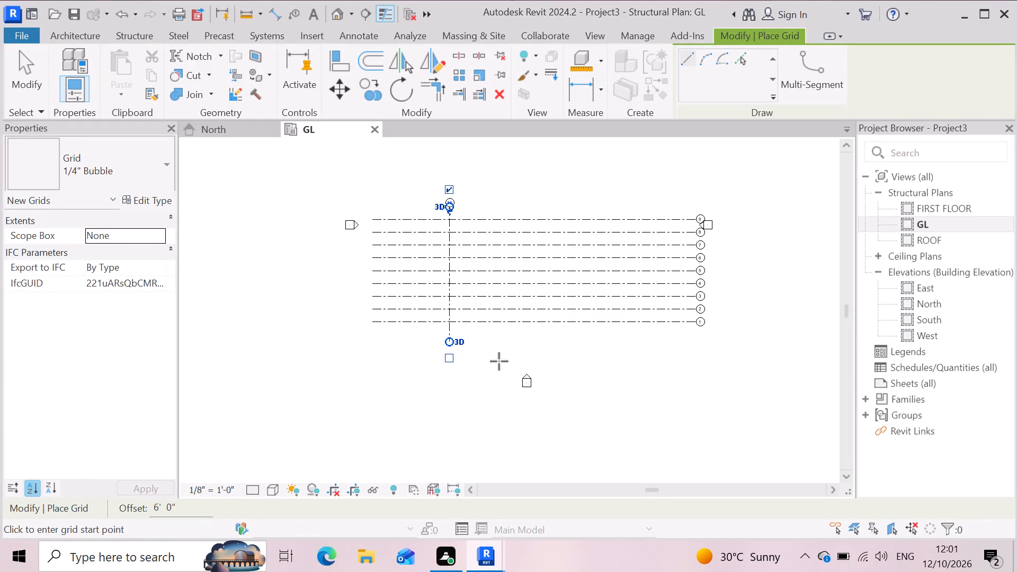
key("Escape")
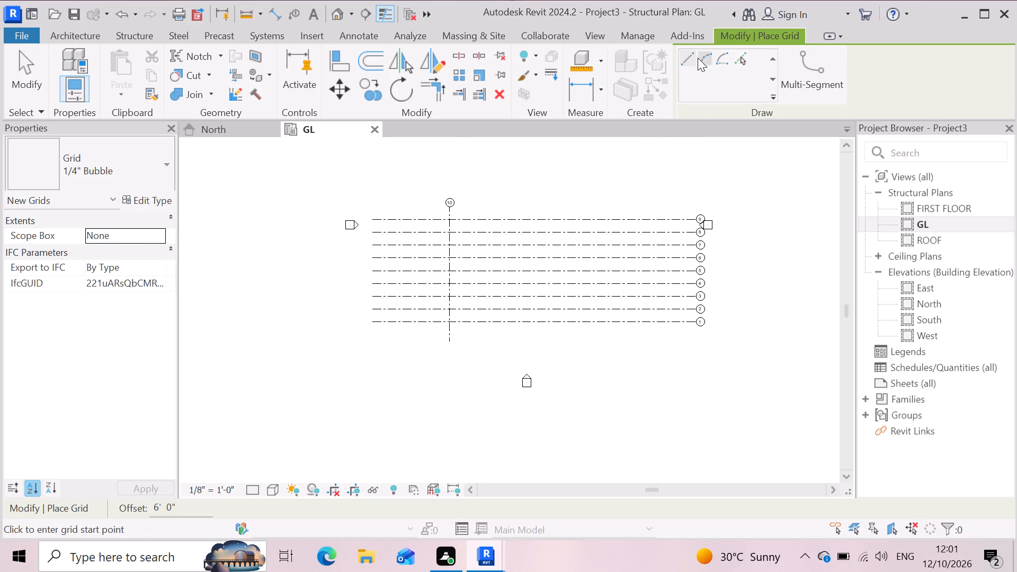
Offset five vertical grid lines eastward from the first vertical one at 6' spacing.
left_click(743, 55)
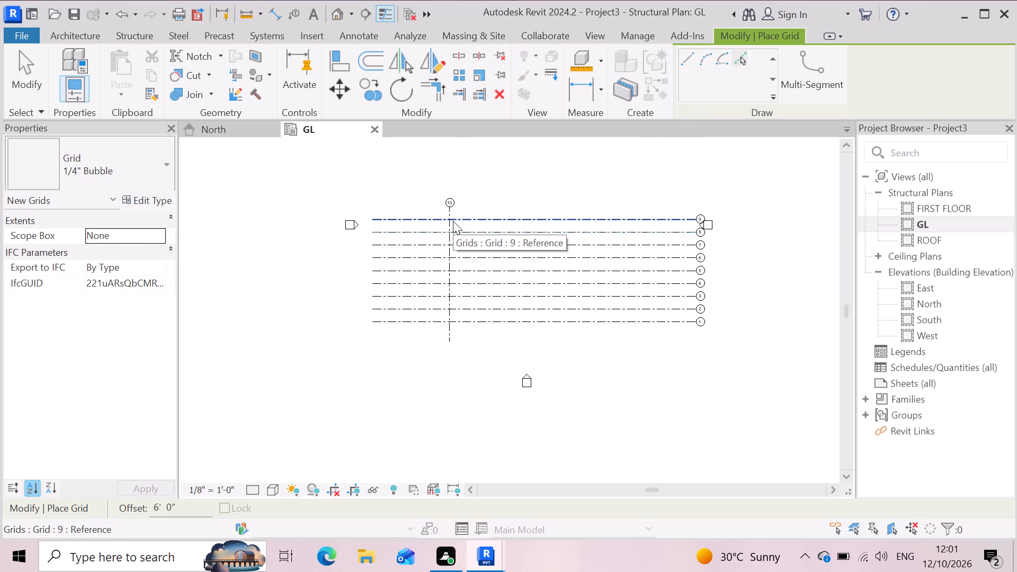
scroll(449, 219, "up", 3)
left_click(452, 221)
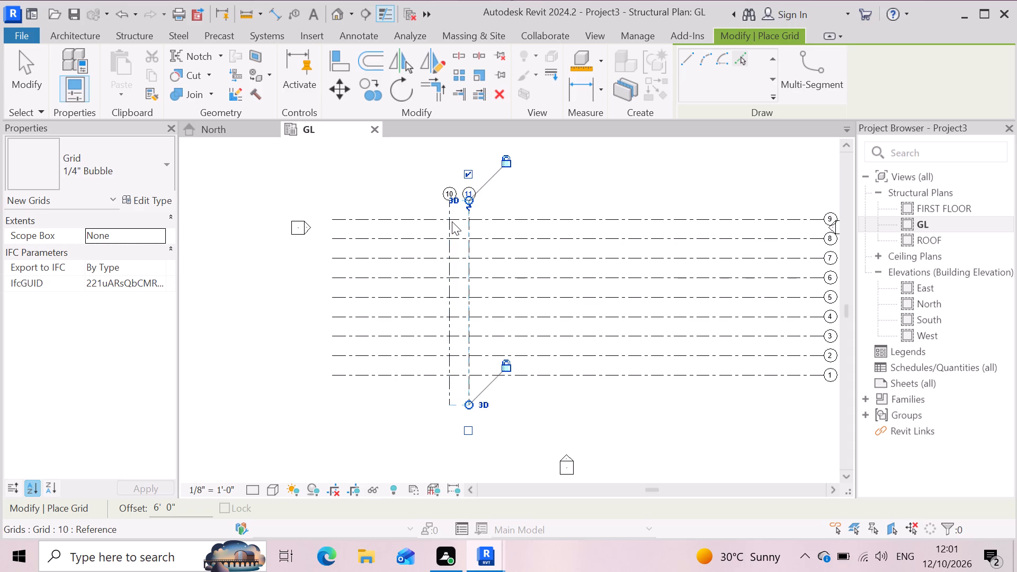
left_click(474, 246)
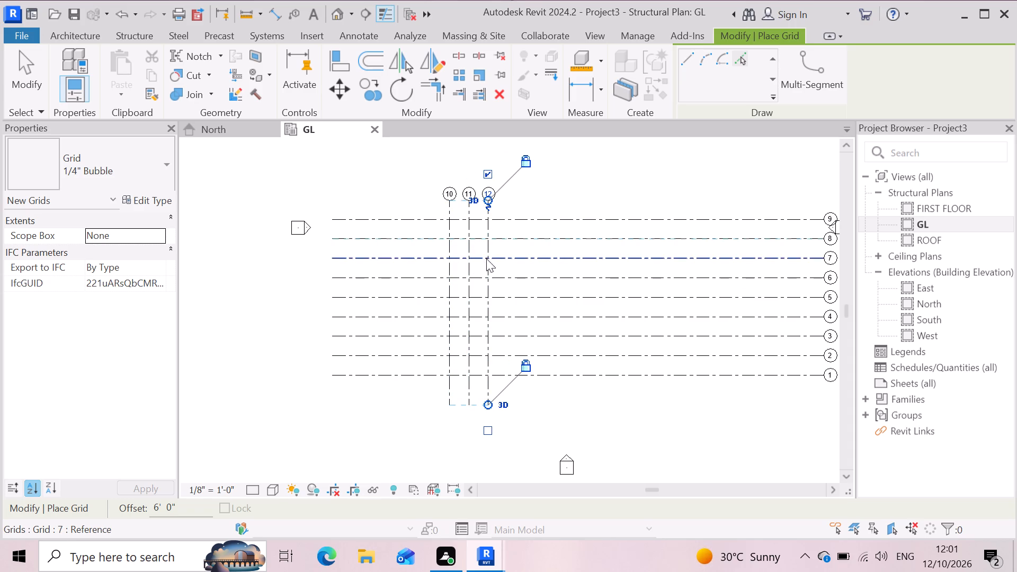
left_click(490, 266)
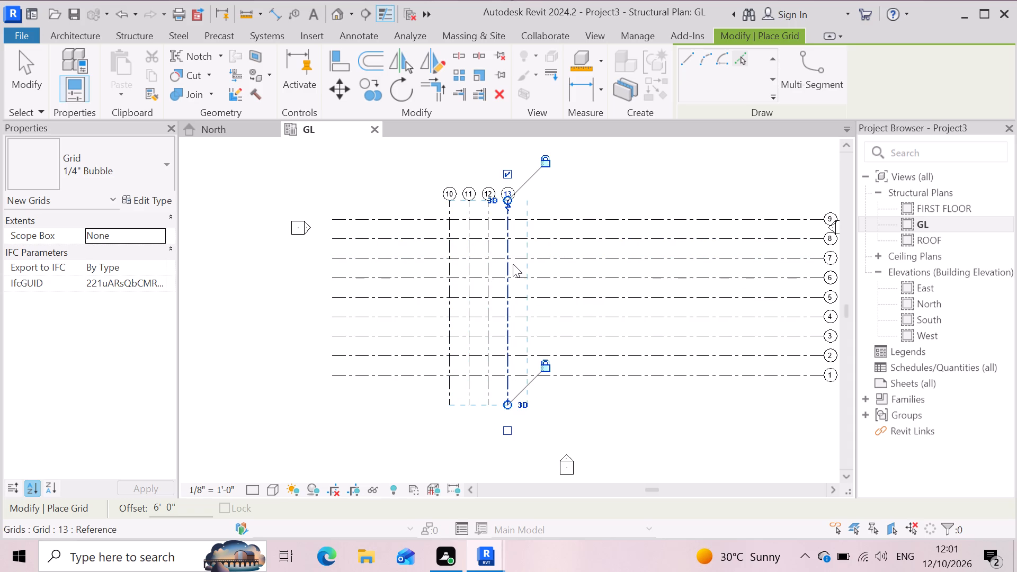
left_click(513, 264)
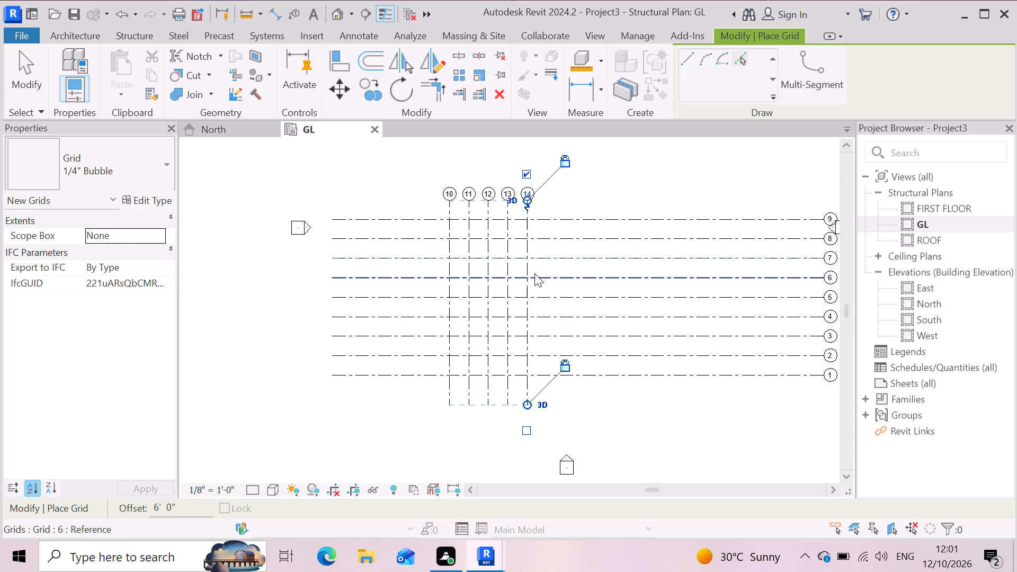
left_click(531, 273)
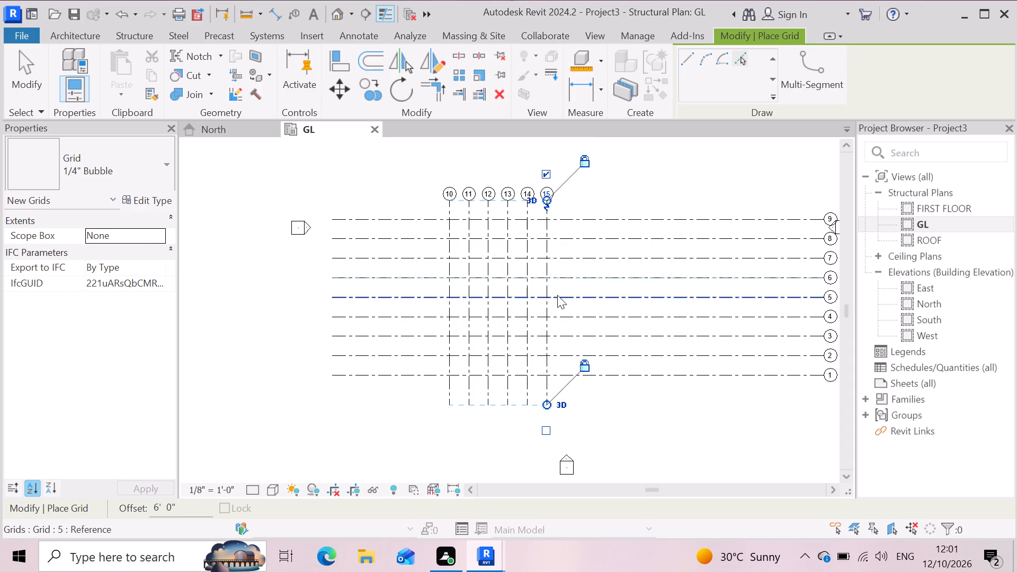
Add three more vertical grid lines eastward at 6' spacing to make nine, and finish placing grids.
scroll(550, 298, "up", 2)
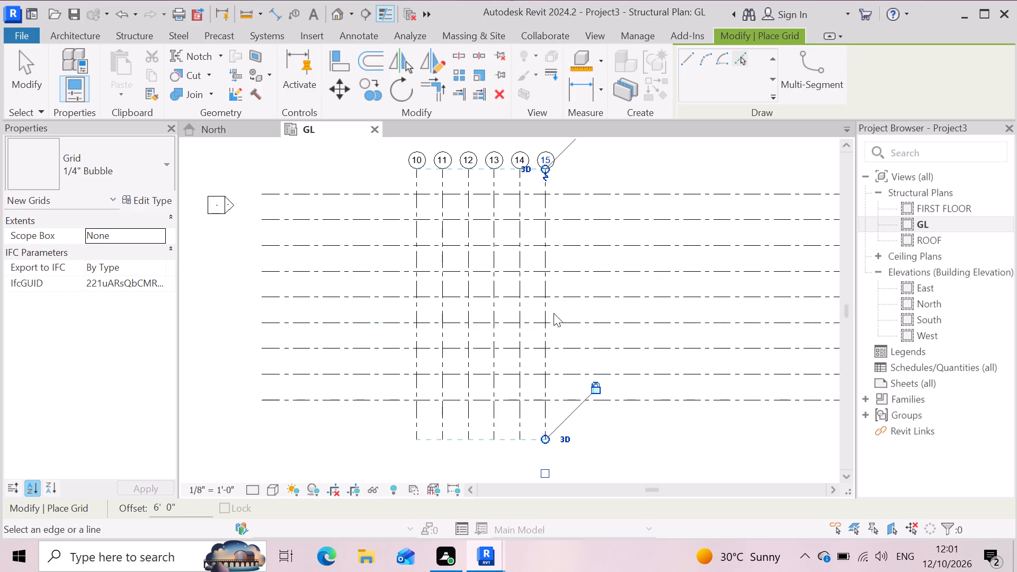
scroll(518, 317, "down", 2)
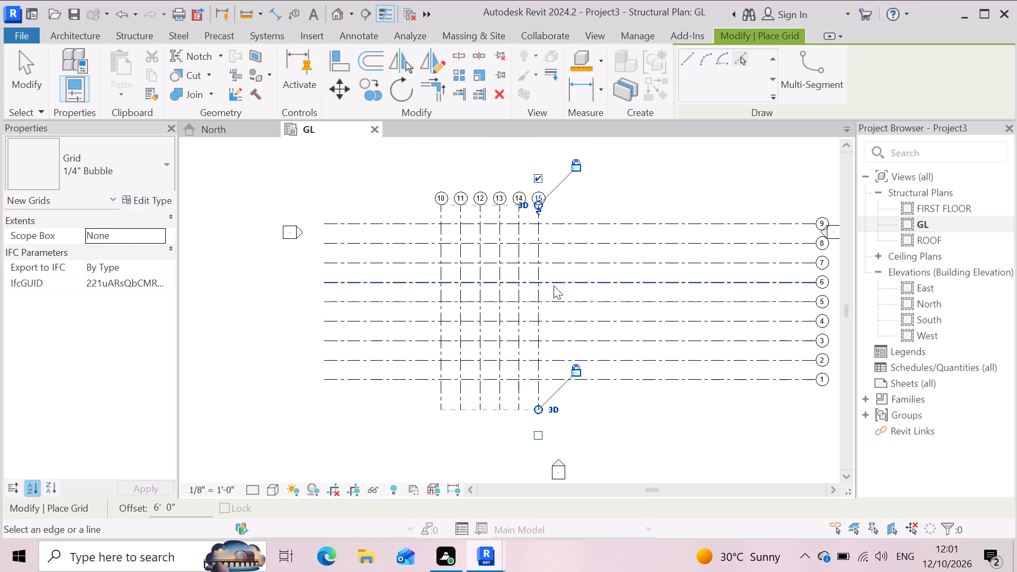
left_click(542, 238)
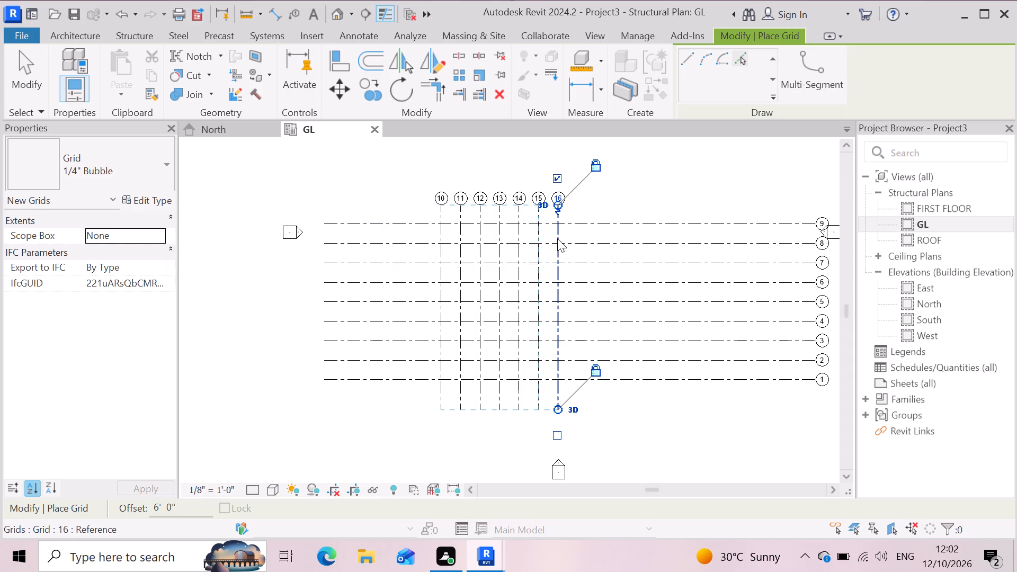
scroll(561, 218, "up", 3)
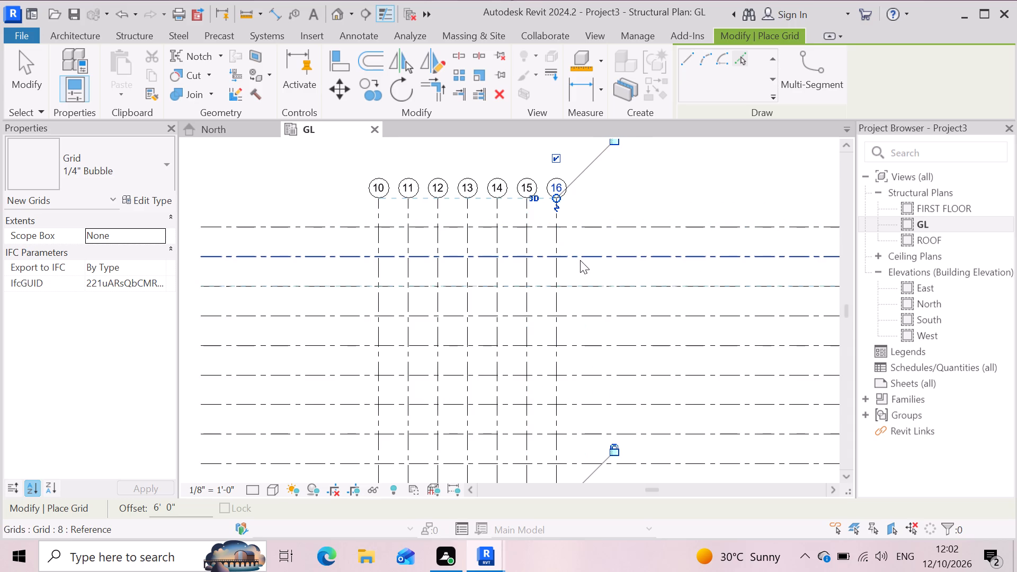
left_click(560, 273)
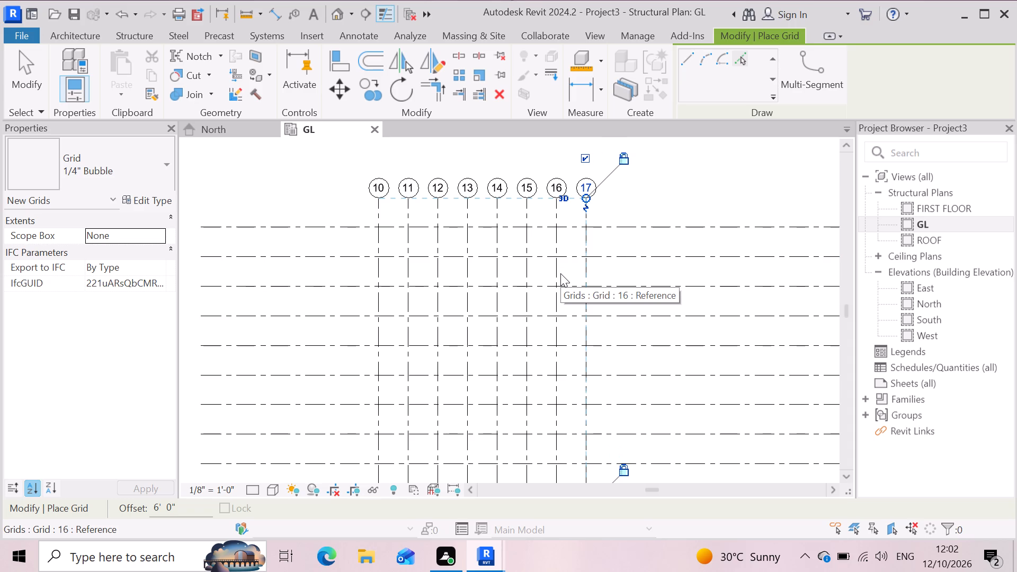
left_click(588, 277)
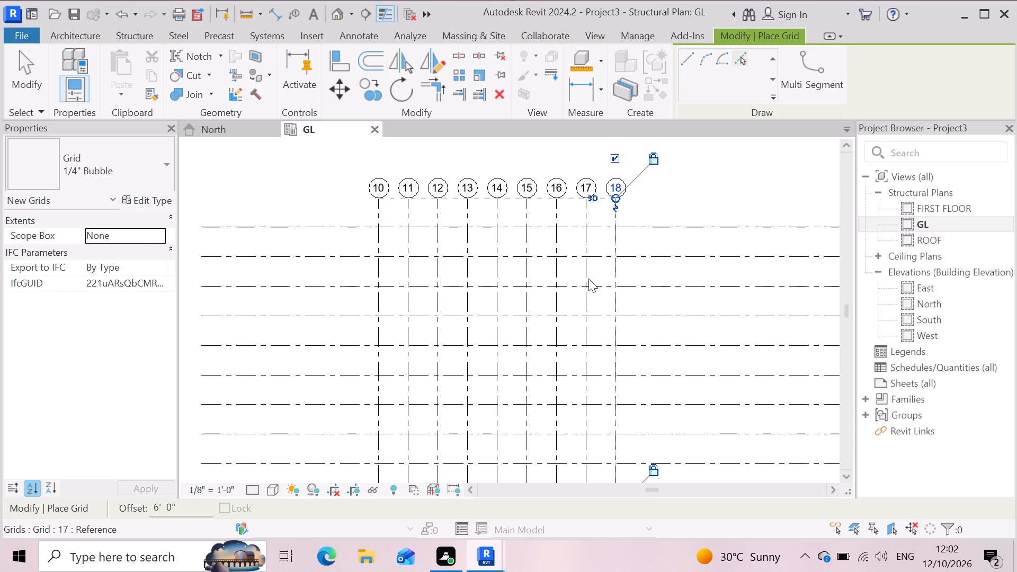
scroll(588, 275, "down", 6)
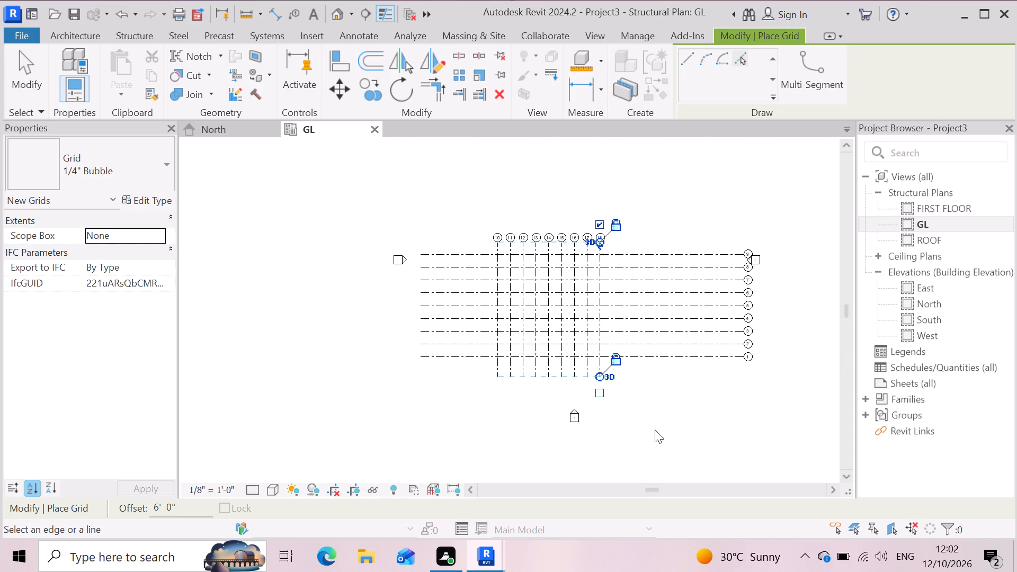
key("Escape")
scroll(647, 328, "up", 3)
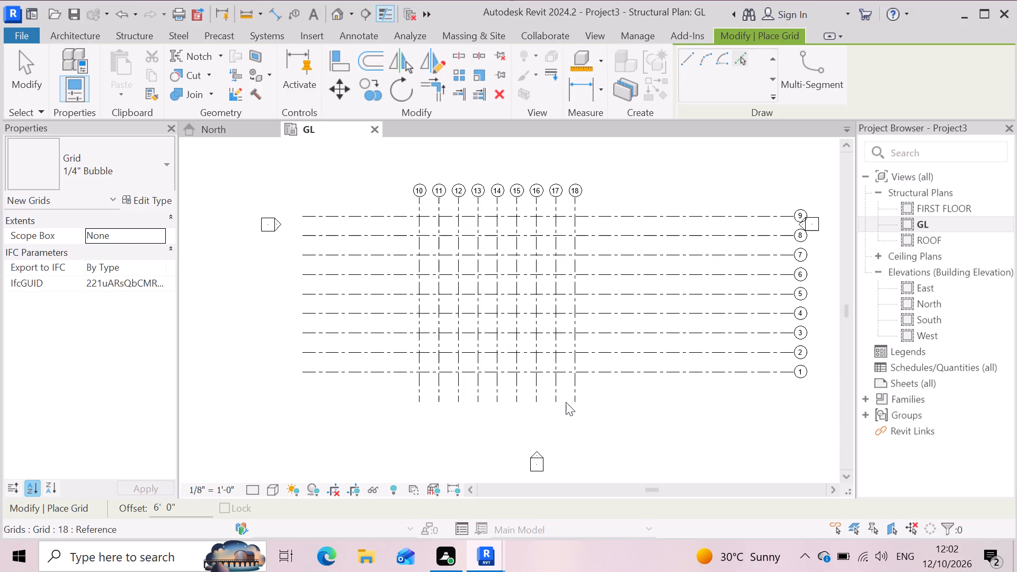
key("Escape")
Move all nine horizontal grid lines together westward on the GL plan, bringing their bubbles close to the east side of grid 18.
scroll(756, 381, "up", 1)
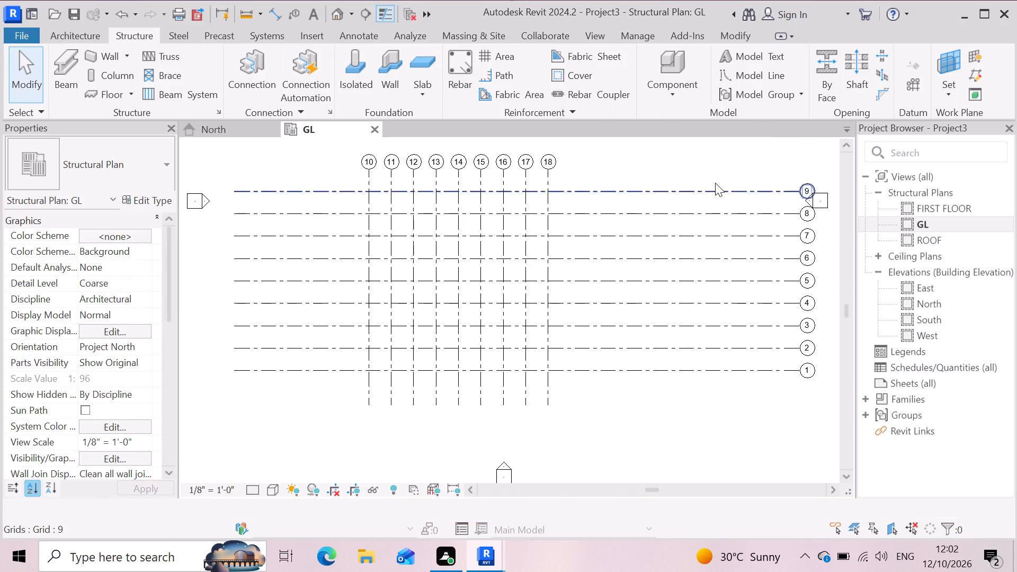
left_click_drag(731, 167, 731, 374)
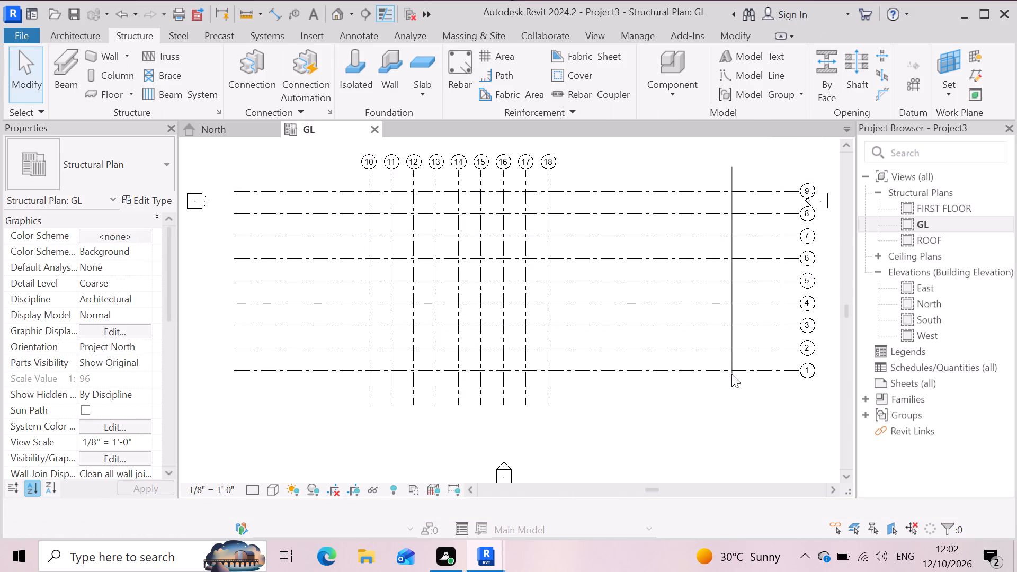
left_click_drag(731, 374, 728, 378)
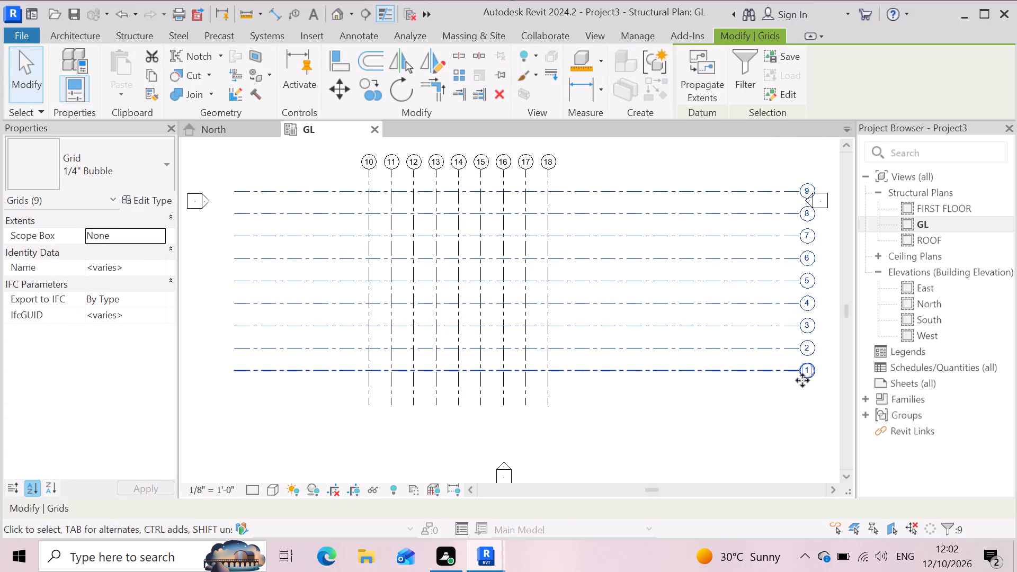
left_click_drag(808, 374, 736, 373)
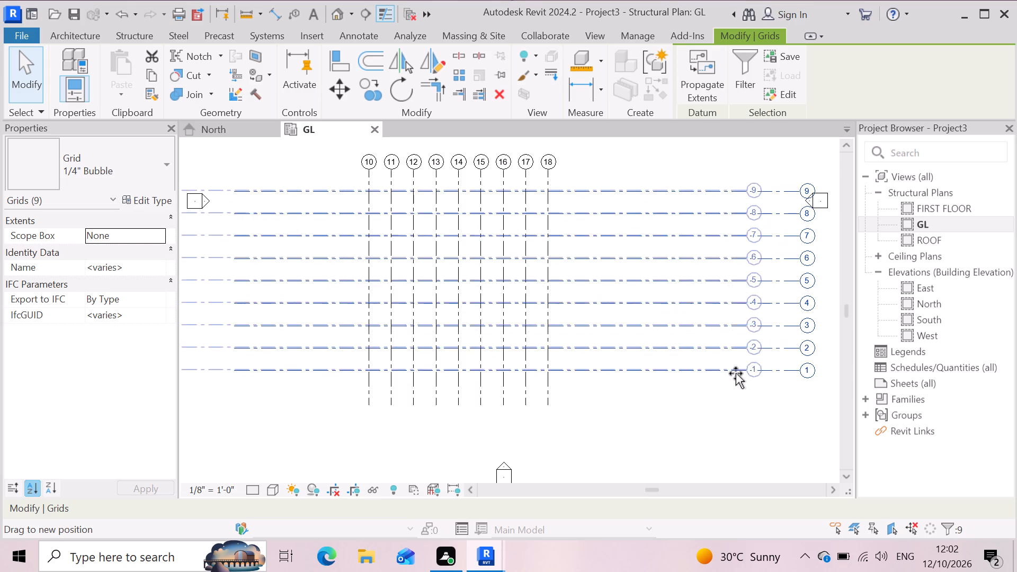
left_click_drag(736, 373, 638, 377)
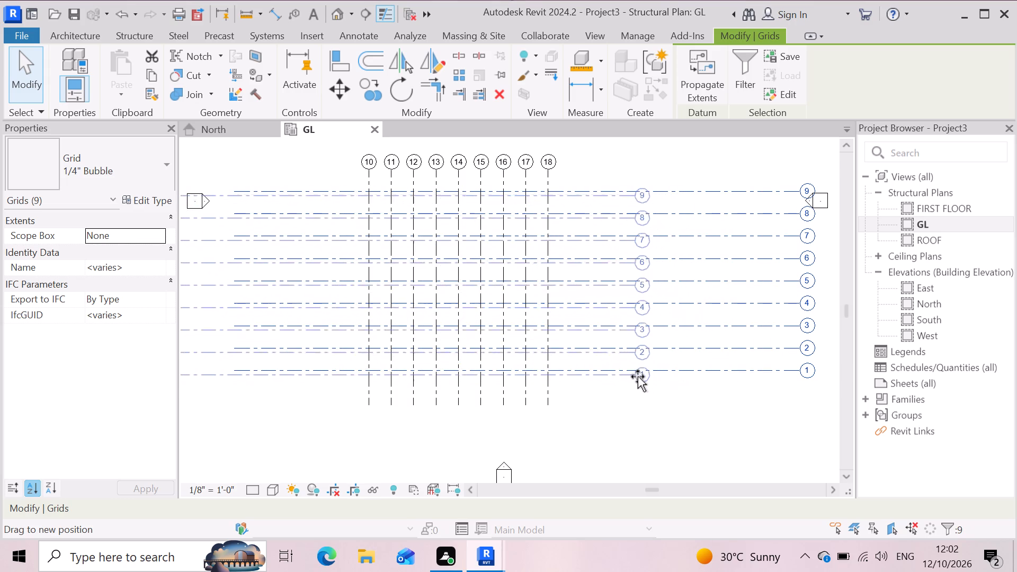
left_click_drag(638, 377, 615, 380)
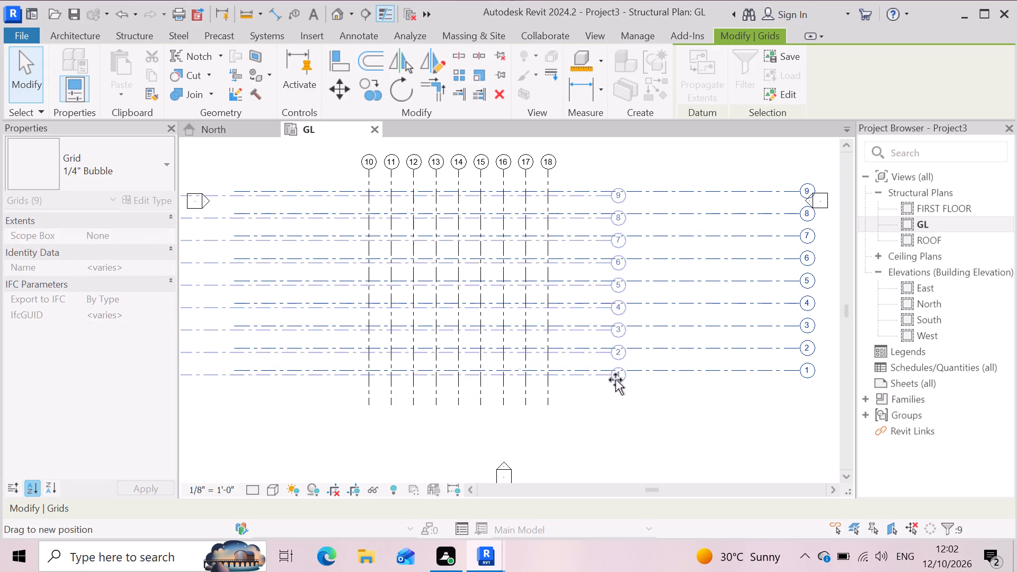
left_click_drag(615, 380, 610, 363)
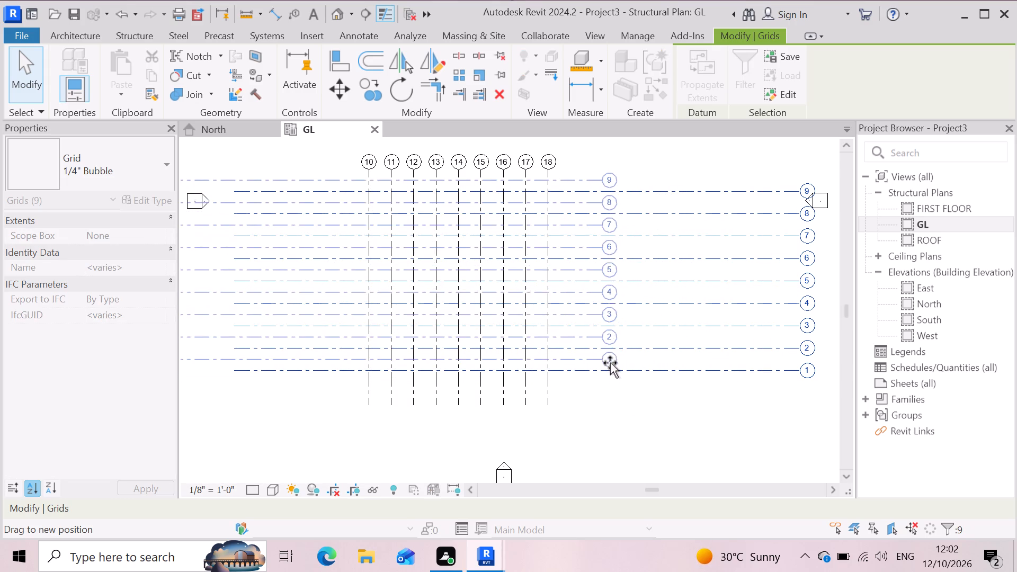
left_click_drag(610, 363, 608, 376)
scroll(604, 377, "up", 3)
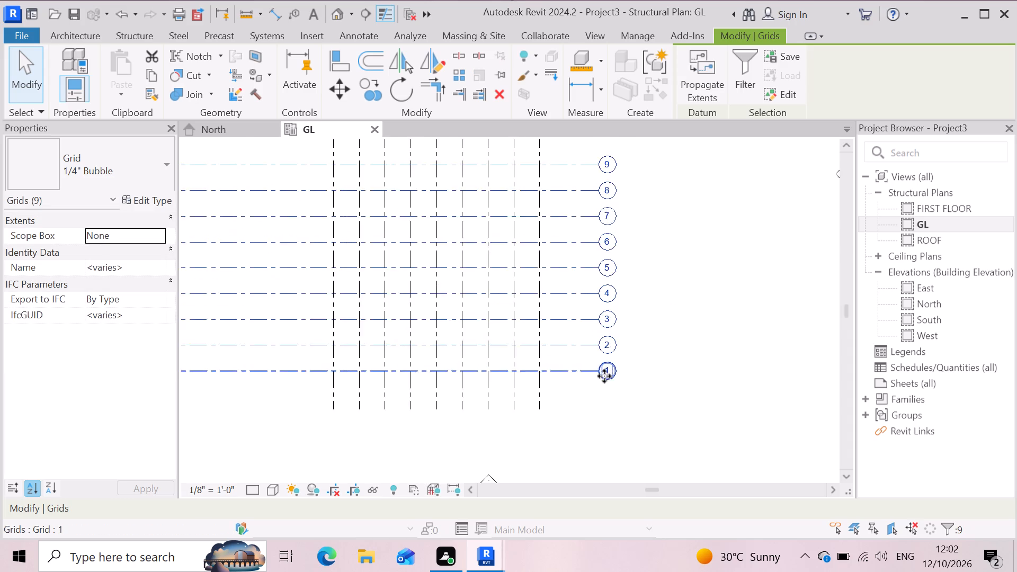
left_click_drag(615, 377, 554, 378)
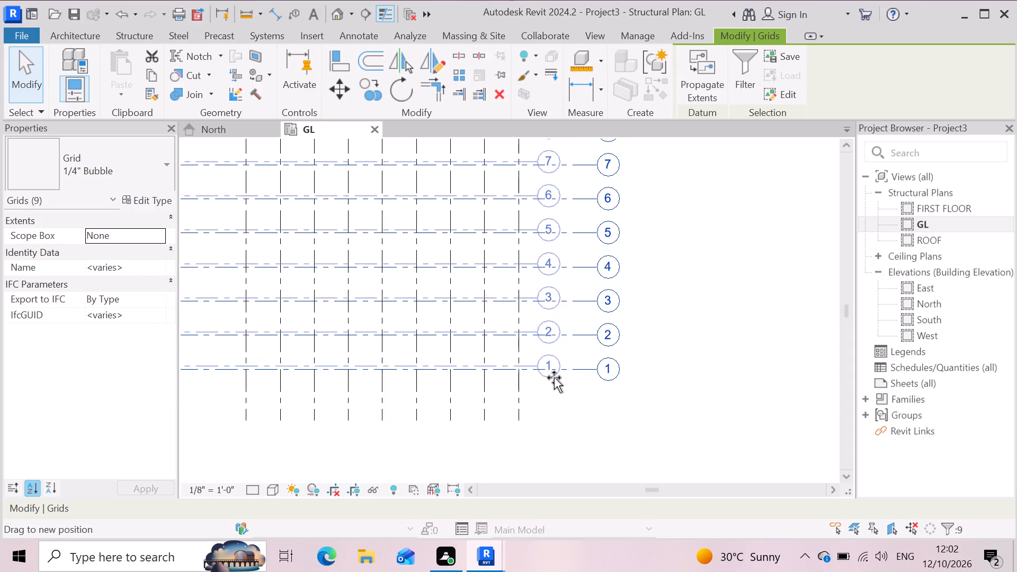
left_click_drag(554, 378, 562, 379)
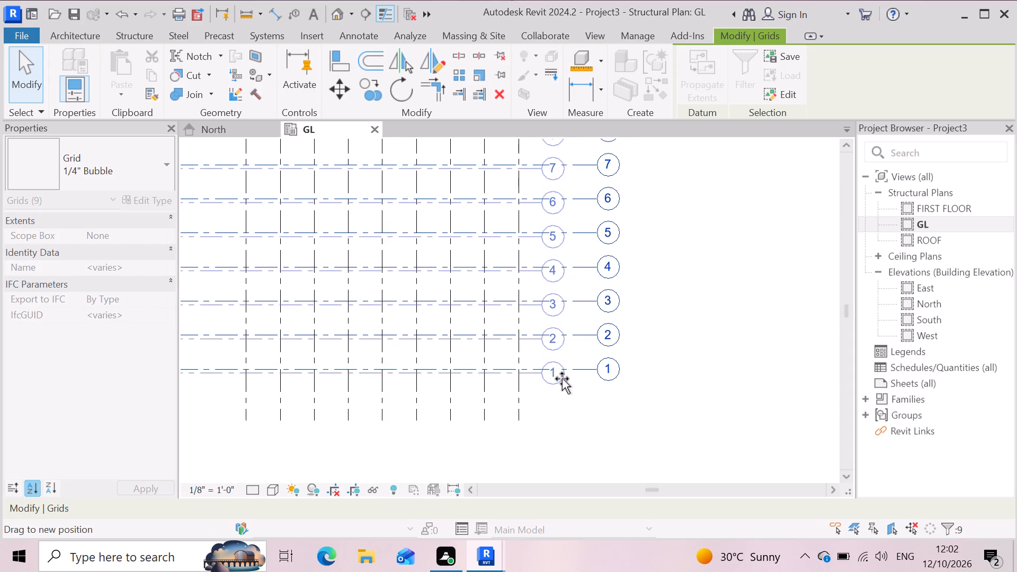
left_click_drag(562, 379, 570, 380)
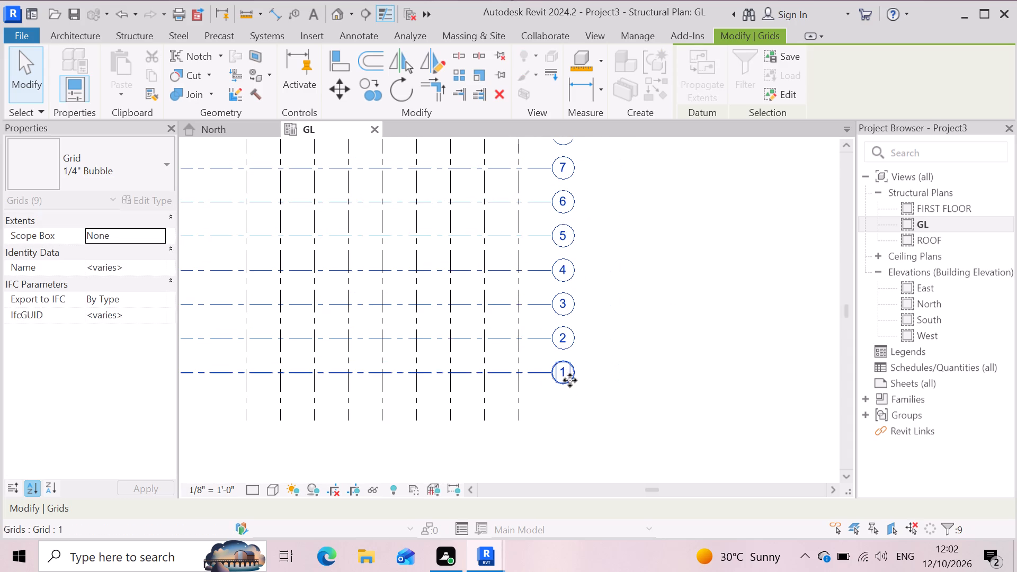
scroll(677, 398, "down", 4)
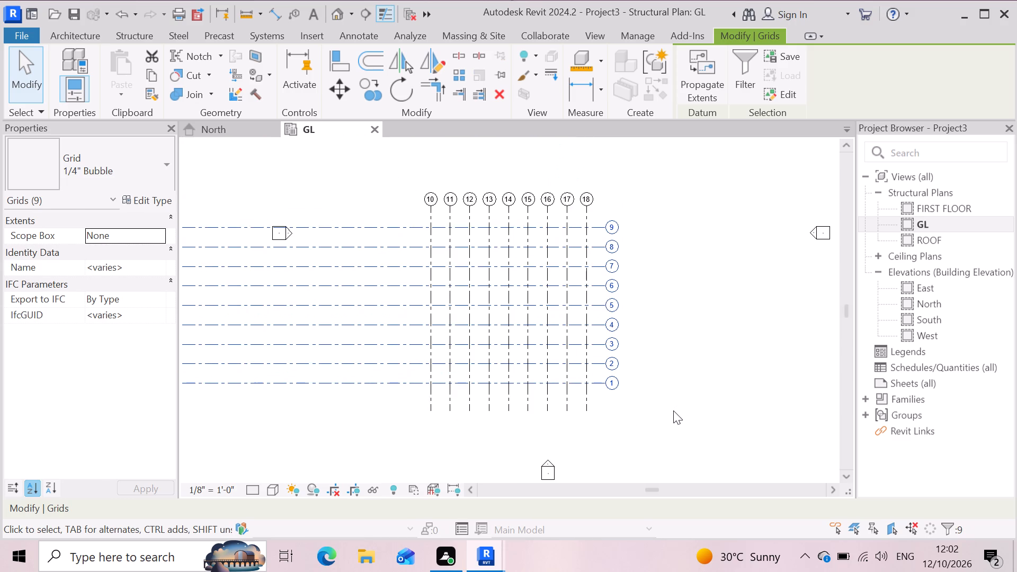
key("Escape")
Open the North elevation and examine how grids 10 to 18 cross the GL, FIRST FLOOR and ROOF levels.
scroll(689, 446, "up", 2)
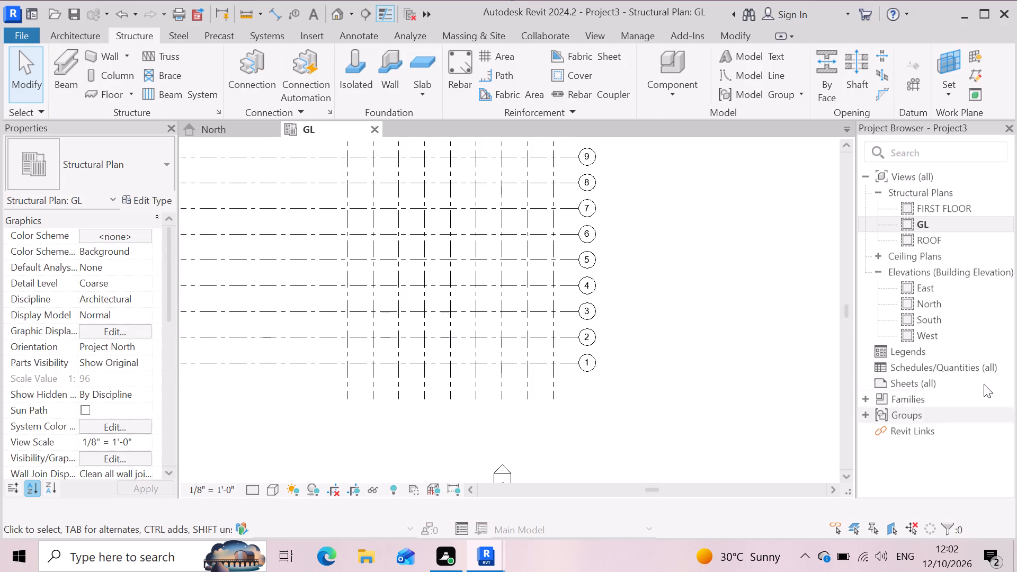
double_click(962, 307)
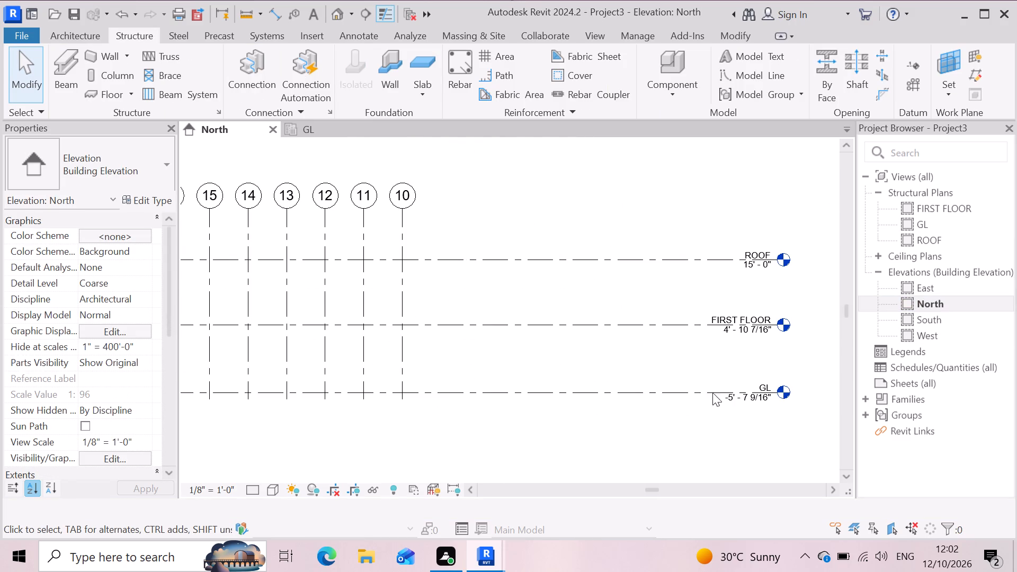
scroll(681, 357, "down", 3)
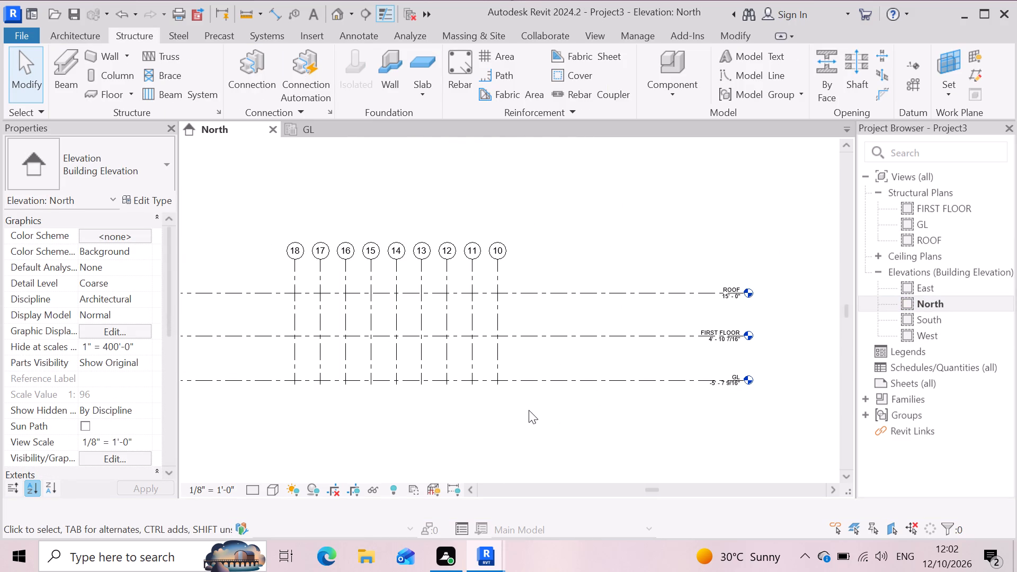
scroll(528, 413, "up", 2)
scroll(635, 351, "down", 3)
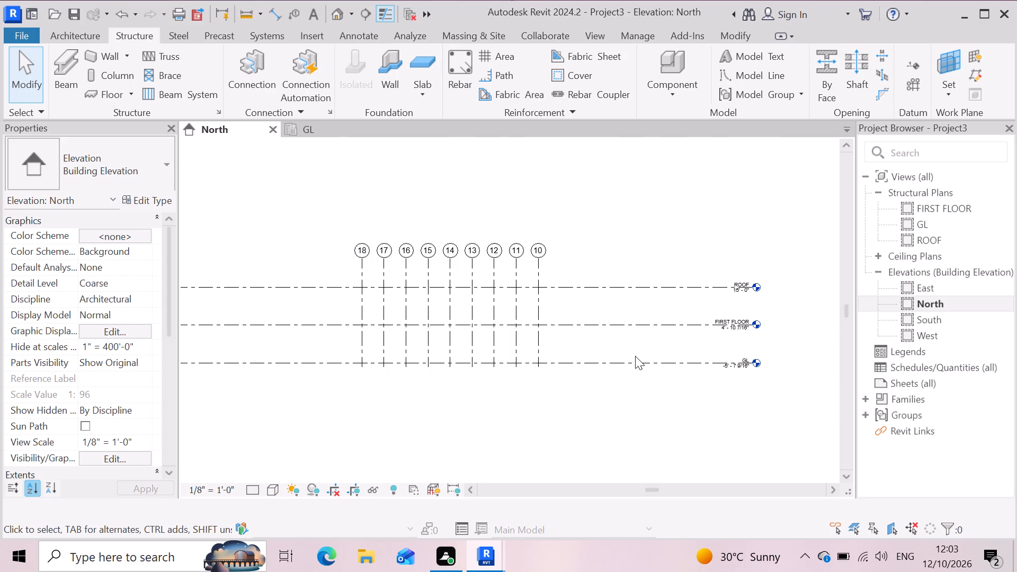
scroll(432, 394, "up", 3)
scroll(430, 391, "down", 4)
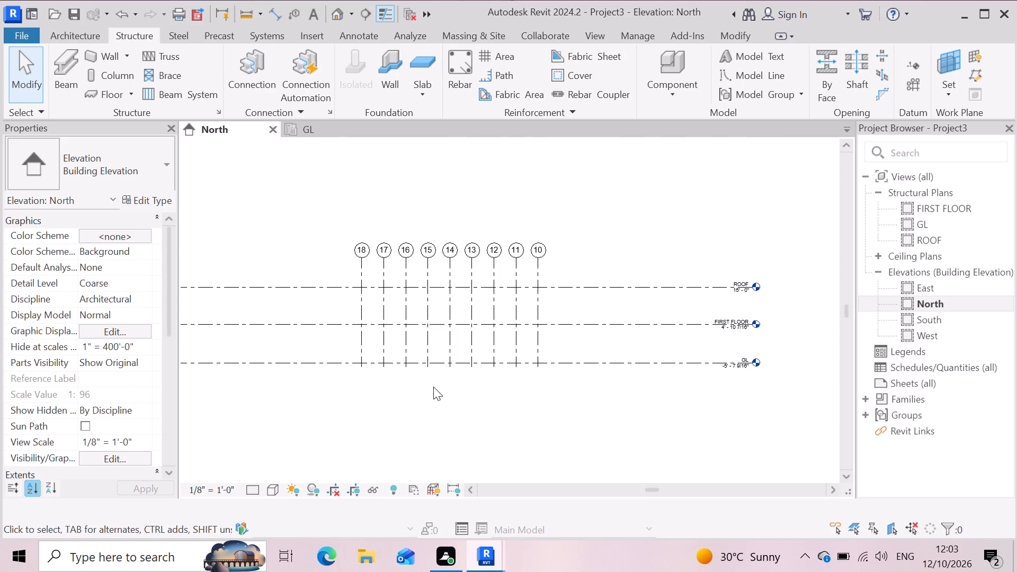
scroll(648, 370, "down", 2)
scroll(476, 405, "up", 2)
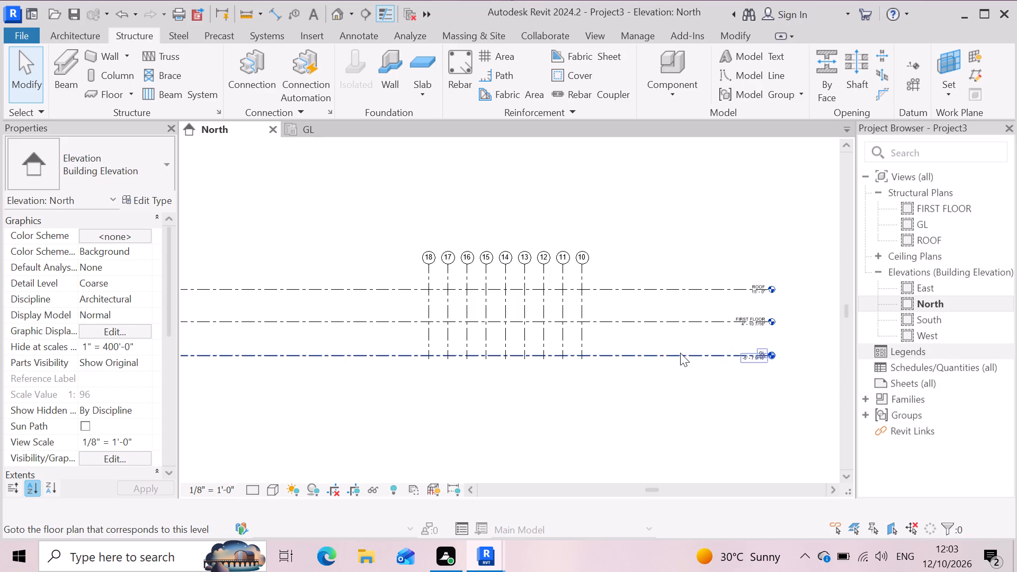
scroll(595, 357, "up", 3)
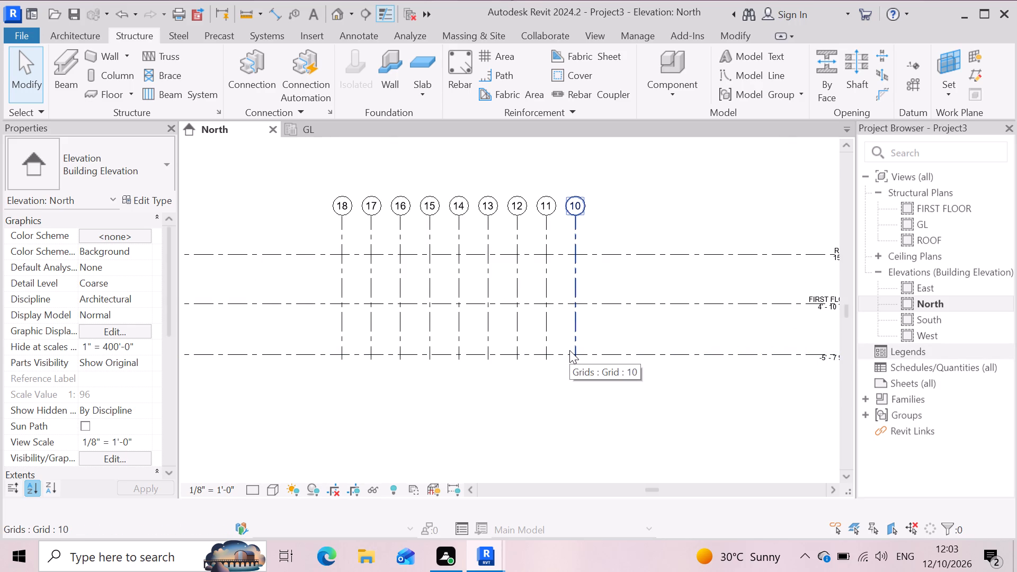
scroll(599, 325, "down", 2)
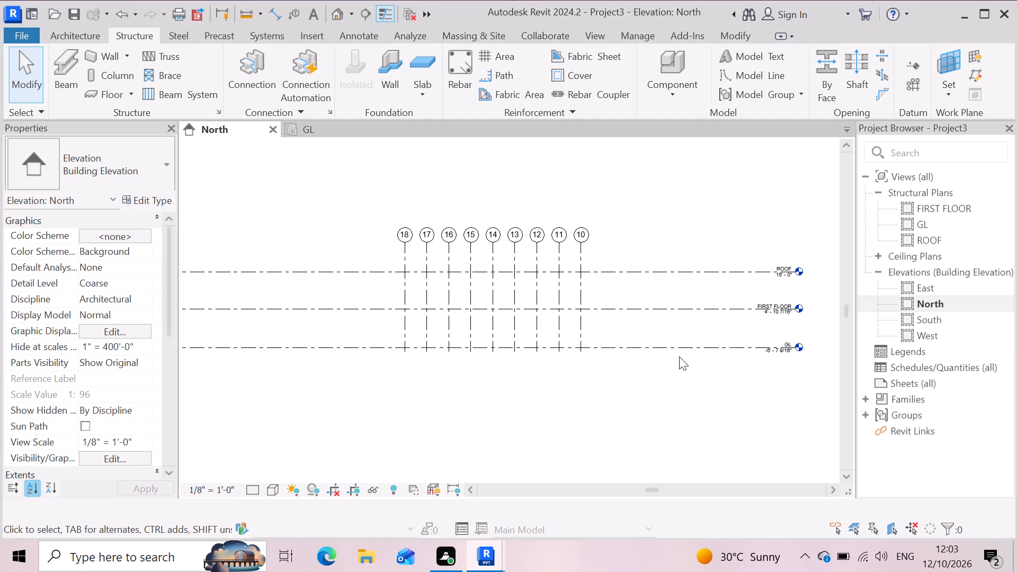
scroll(556, 352, "up", 3)
scroll(545, 361, "down", 3)
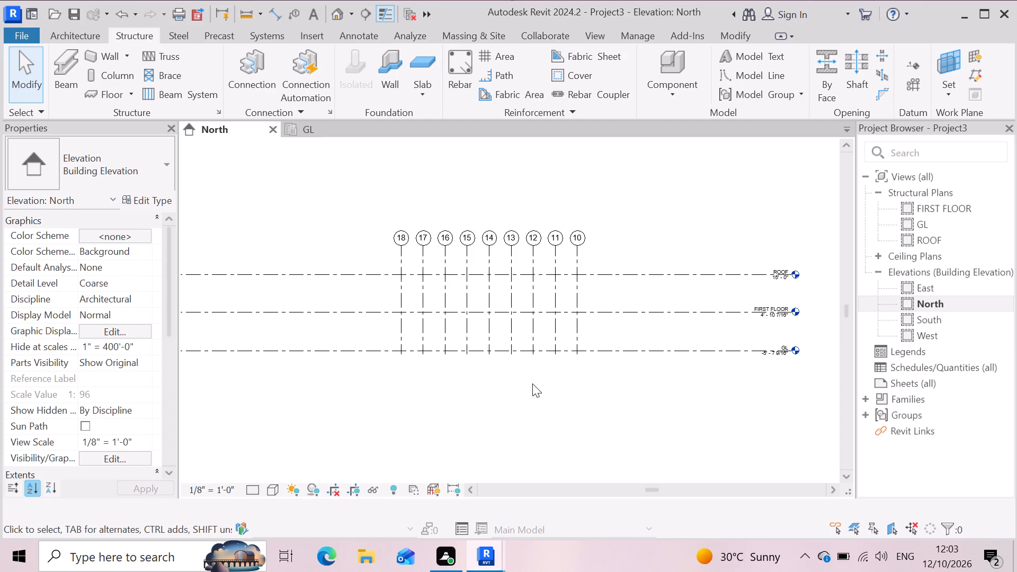
scroll(531, 384, "up", 3)
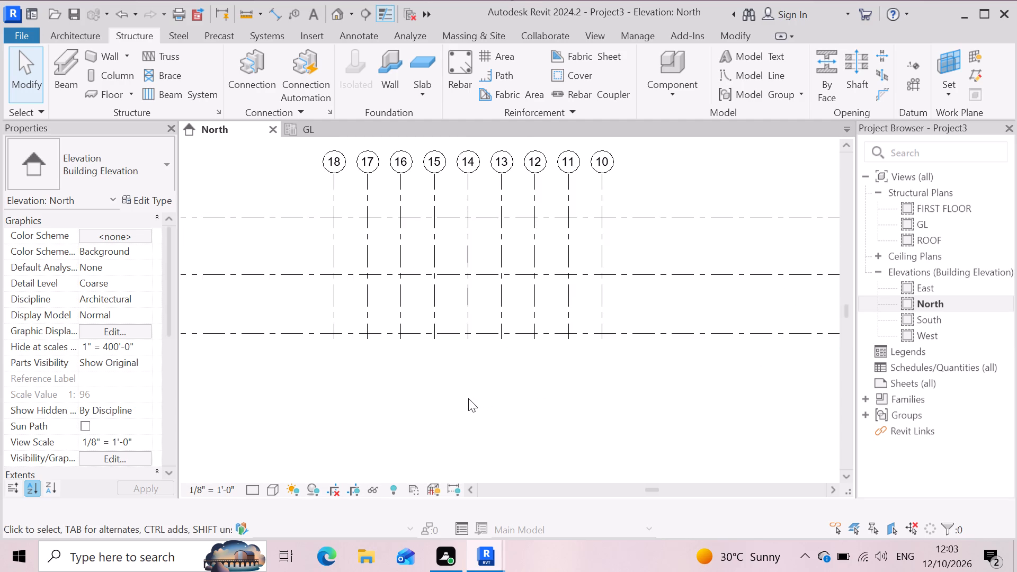
scroll(456, 386, "down", 2)
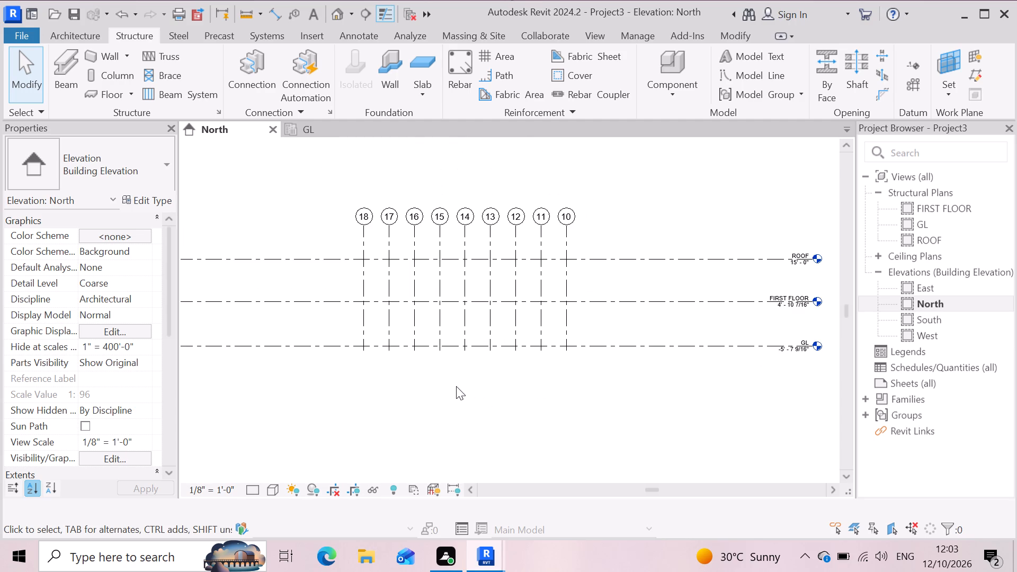
scroll(376, 362, "up", 2)
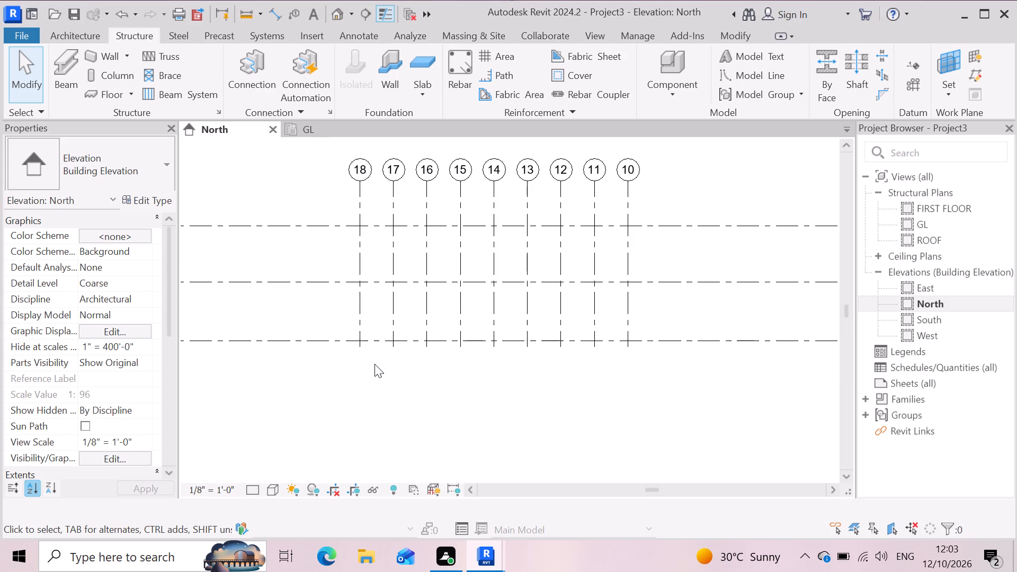
scroll(553, 354, "down", 2)
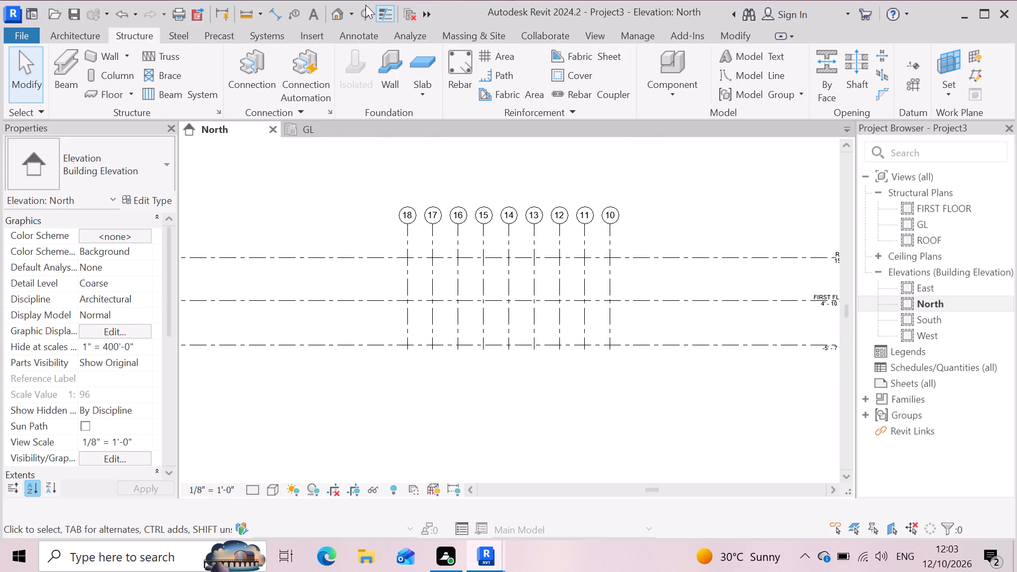
Open the default 3D view and examine the position of the grid lines relative to the three levels.
left_click(335, 13)
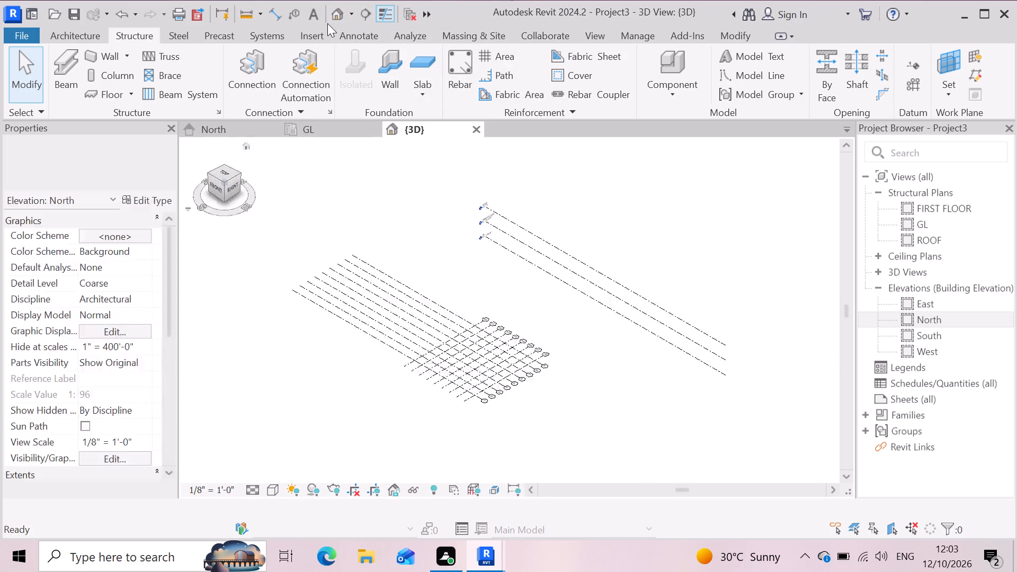
scroll(505, 377, "up", 5)
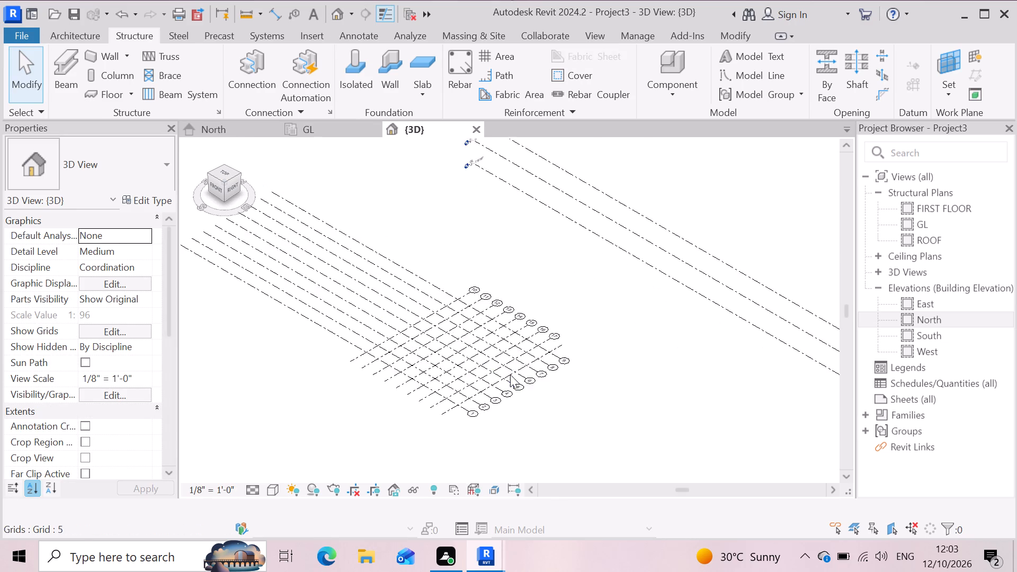
scroll(561, 372, "down", 1)
scroll(617, 368, "down", 3)
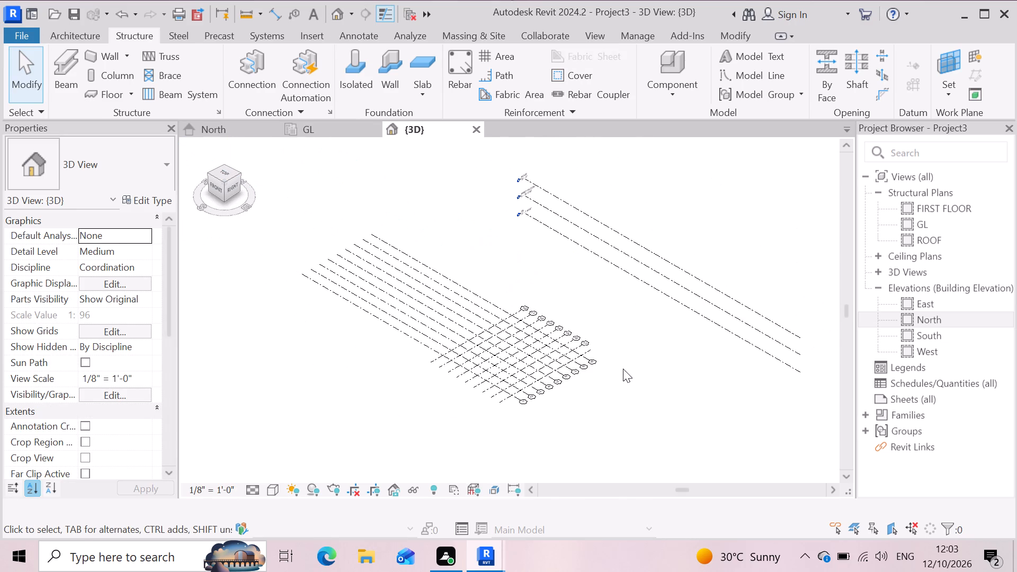
scroll(589, 204, "up", 2)
scroll(544, 198, "up", 7)
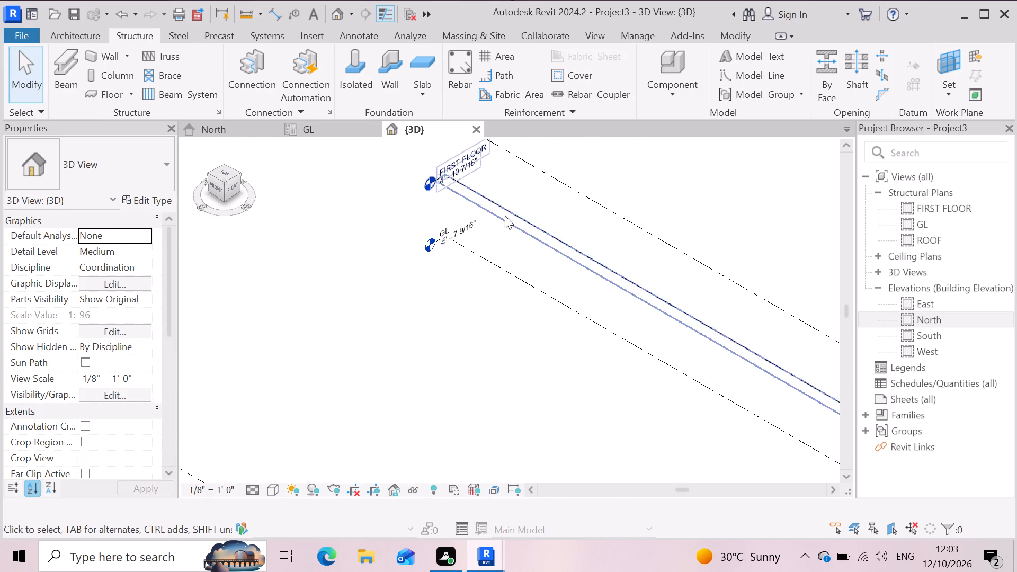
scroll(488, 219, "up", 3)
scroll(475, 229, "down", 6)
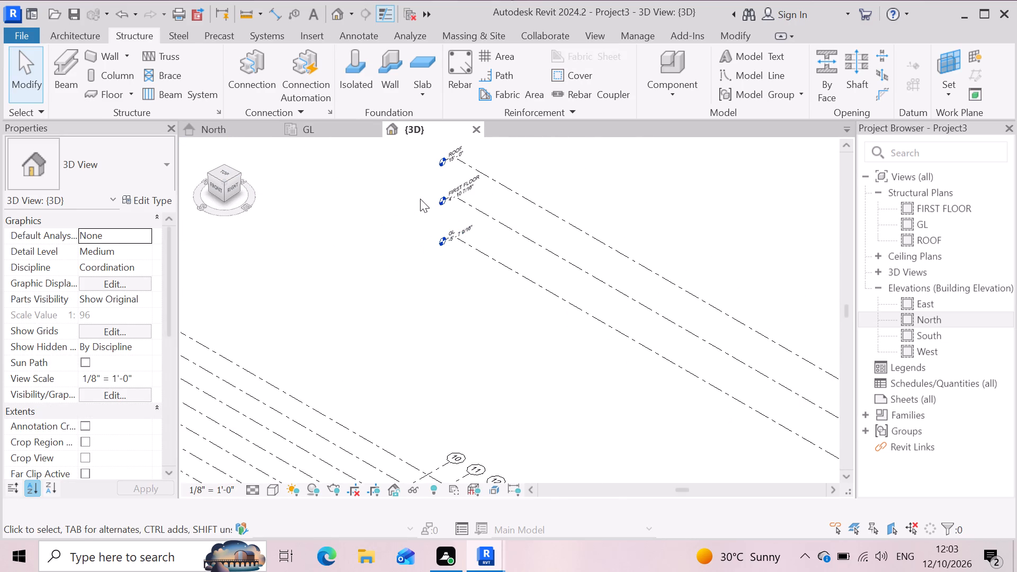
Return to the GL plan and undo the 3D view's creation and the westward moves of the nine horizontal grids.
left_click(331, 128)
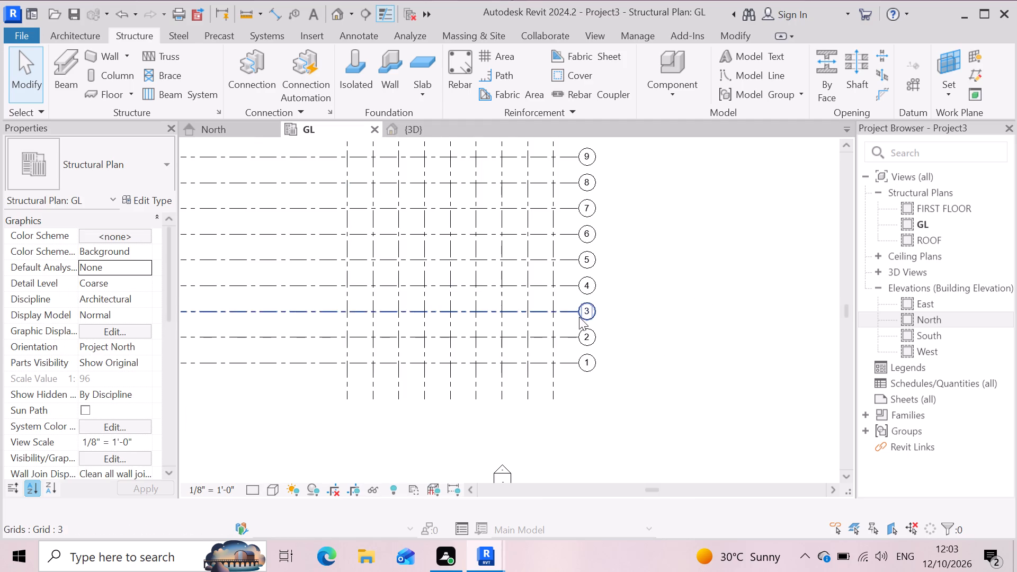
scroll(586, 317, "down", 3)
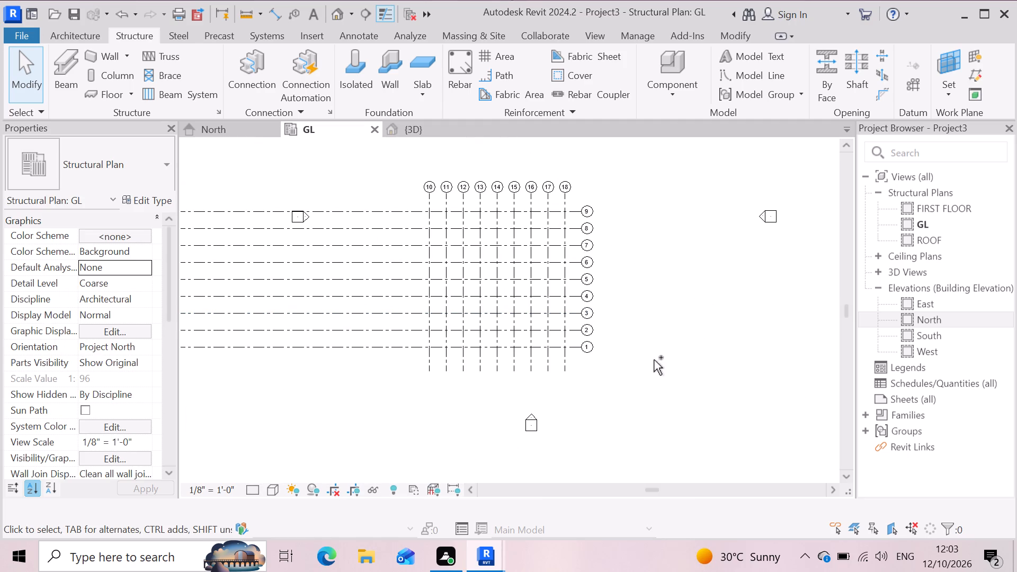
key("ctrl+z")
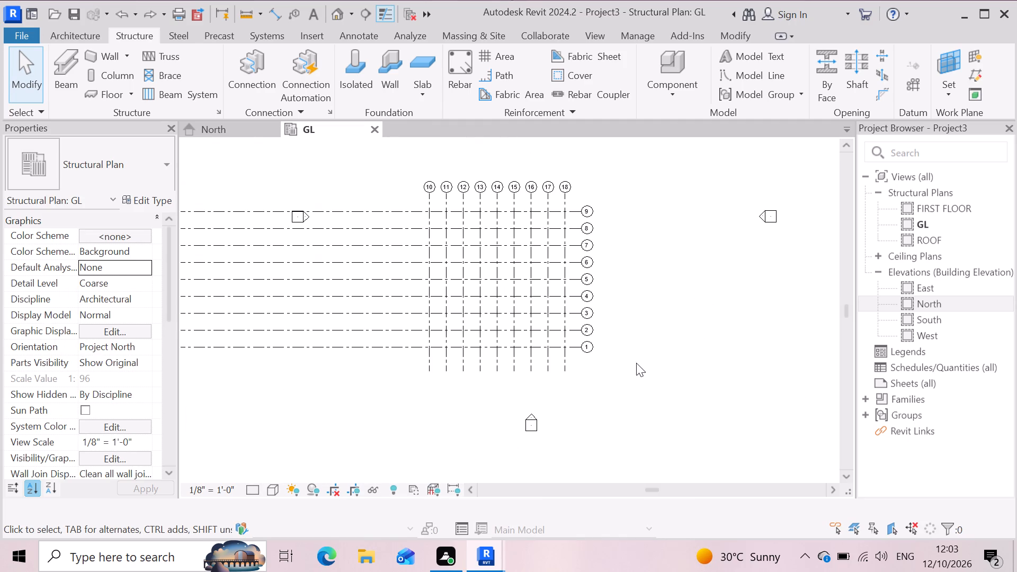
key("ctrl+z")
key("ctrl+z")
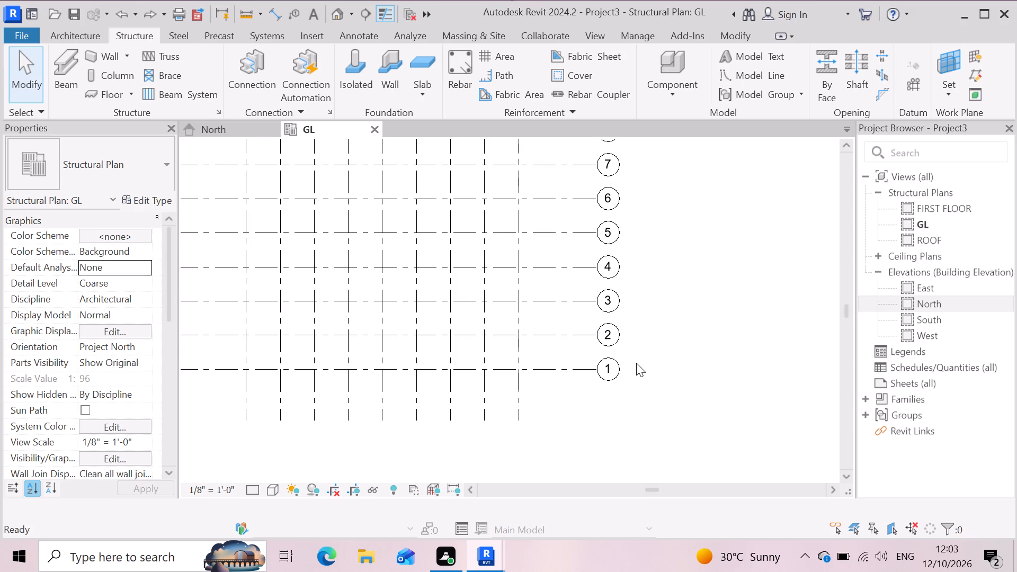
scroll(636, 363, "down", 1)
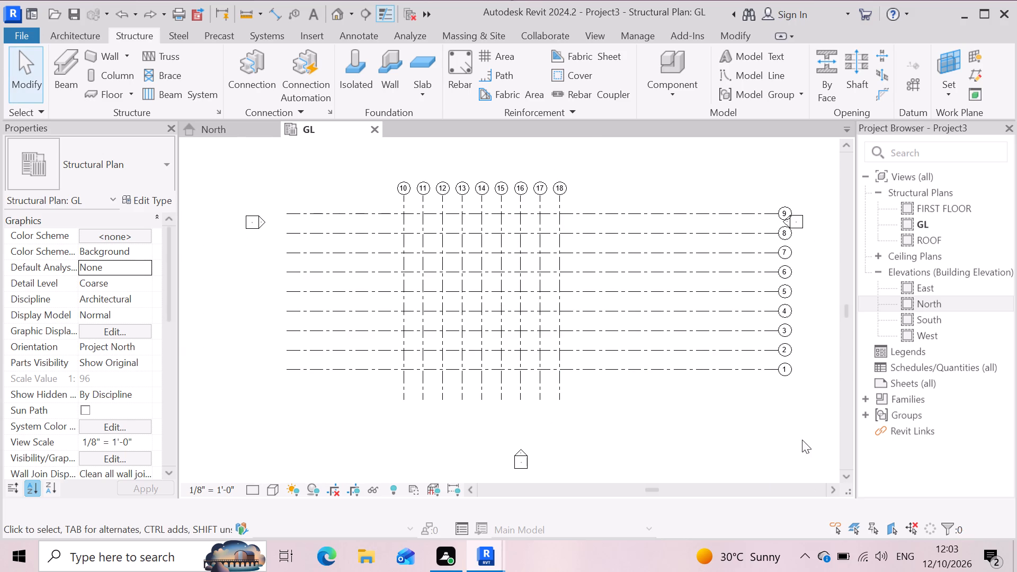
Open the North elevation to view the vertical grids against the levels.
scroll(974, 433, "up", 3)
double_click(961, 303)
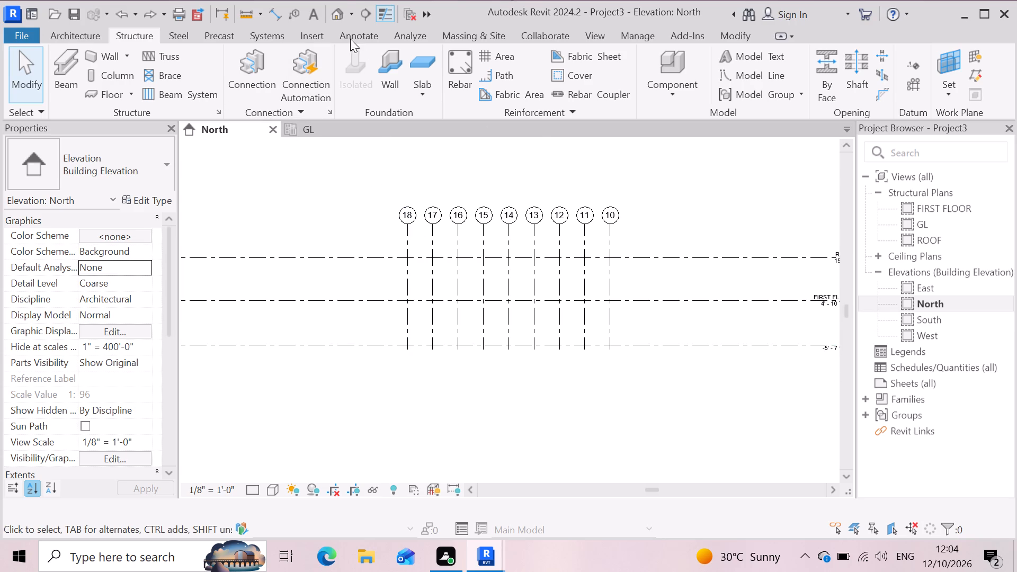
Open the default 3D view and examine where the GL, FIRST FLOOR and ROOF levels lie relative to the grid lines.
left_click(330, 4)
left_click(336, 15)
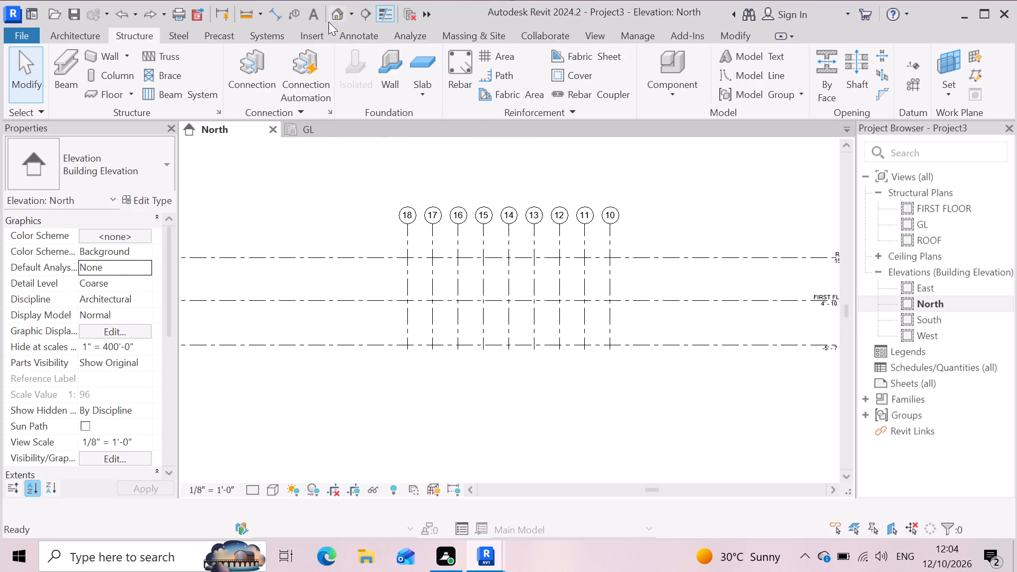
scroll(530, 266, "up", 3)
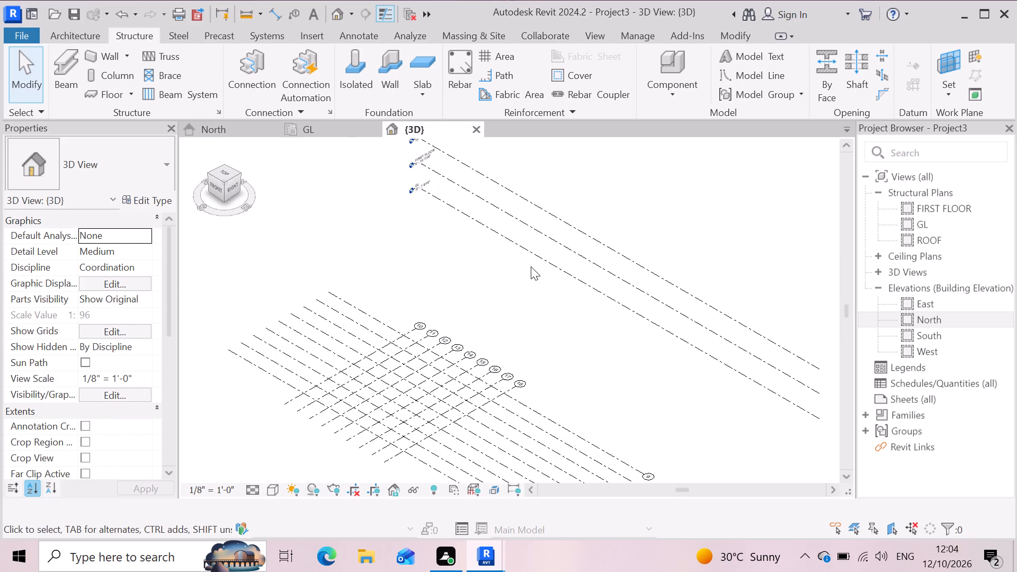
scroll(443, 331, "up", 7)
scroll(525, 301, "down", 1)
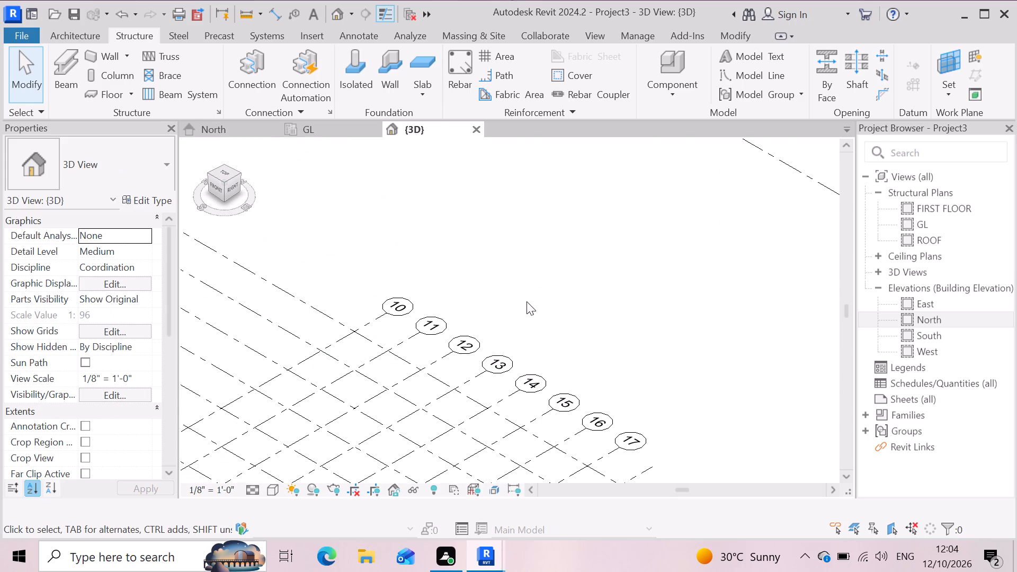
scroll(527, 301, "down", 10)
scroll(536, 238, "up", 6)
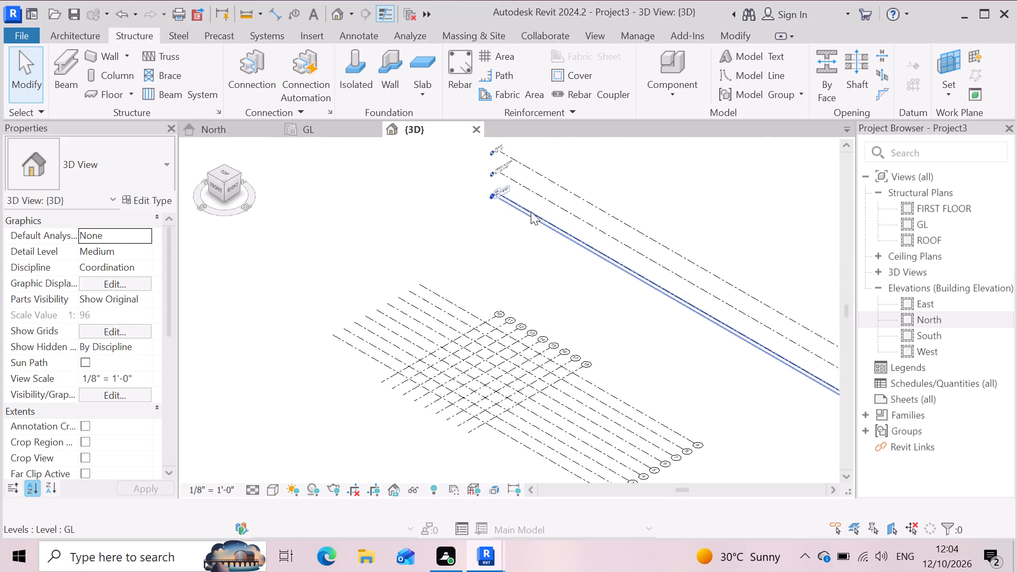
scroll(504, 183, "up", 6)
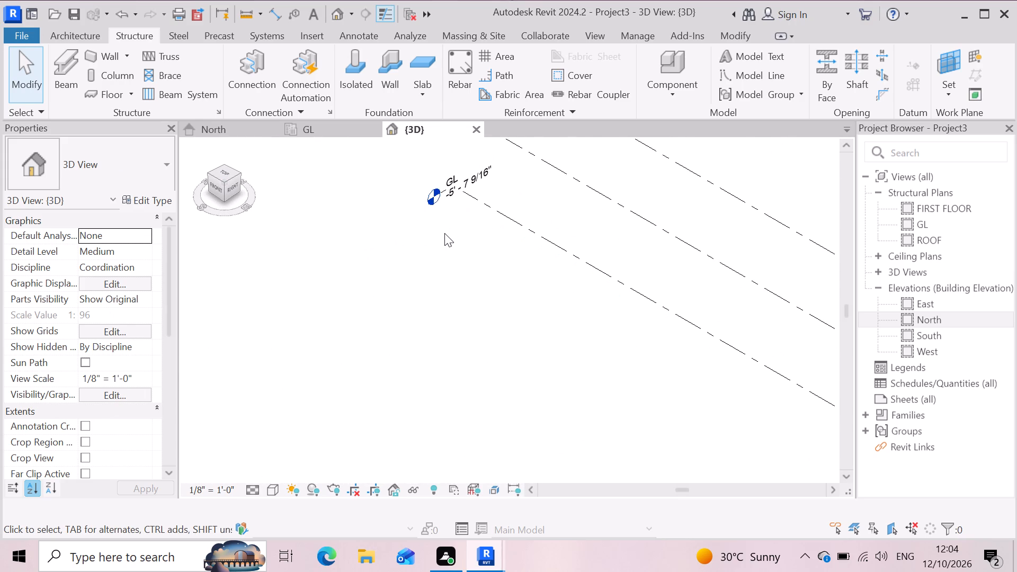
scroll(444, 233, "down", 12)
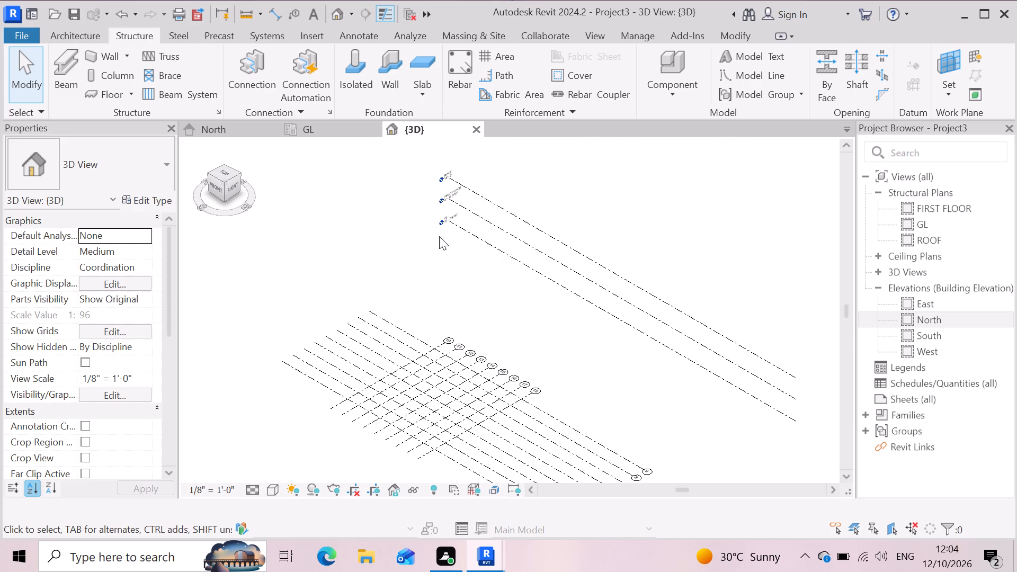
scroll(434, 237, "down", 3)
scroll(439, 235, "up", 3)
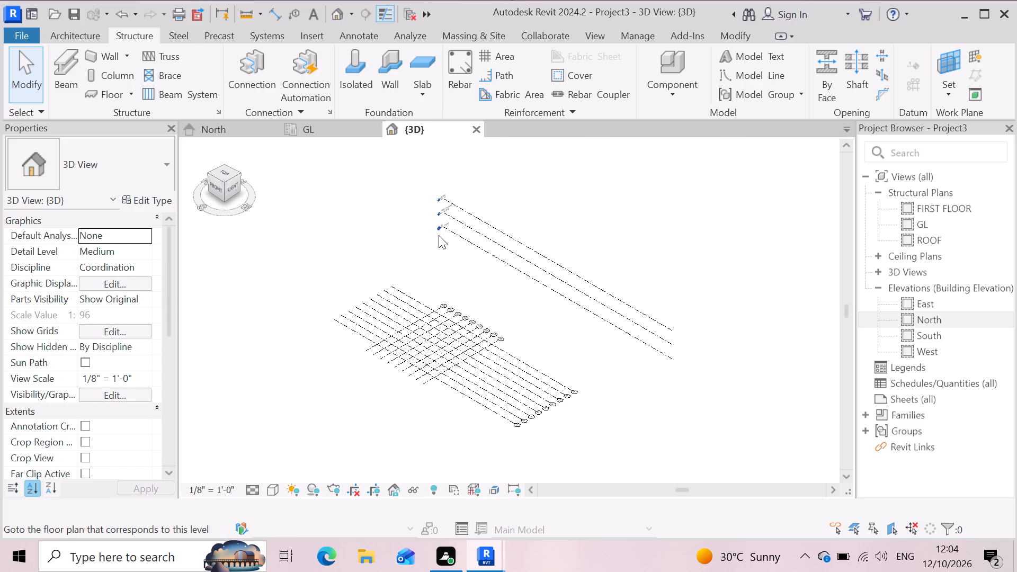
Stretch the GL level's extents southward in the 3D view until its plane covers the entire structural grid.
left_click(470, 241)
scroll(529, 302, "up", 4)
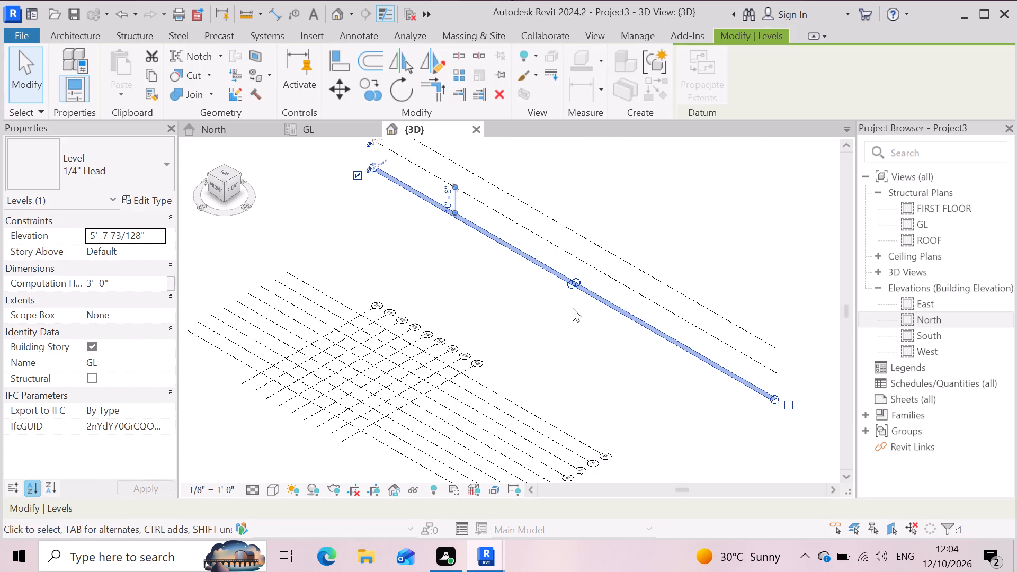
scroll(574, 307, "up", 6)
scroll(584, 279, "down", 2)
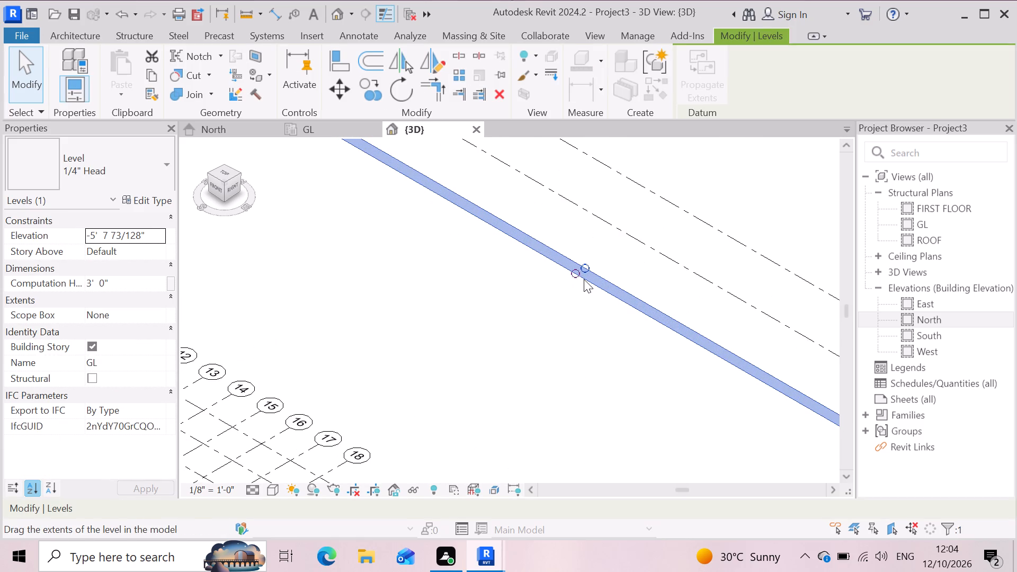
scroll(584, 279, "down", 2)
left_click_drag(575, 278, 469, 356)
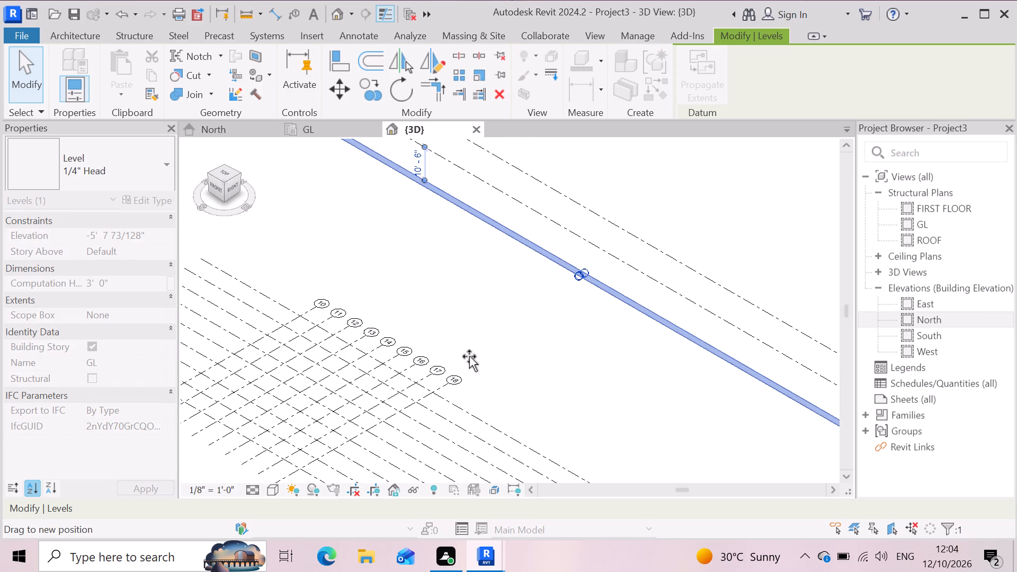
left_click_drag(469, 356, 447, 387)
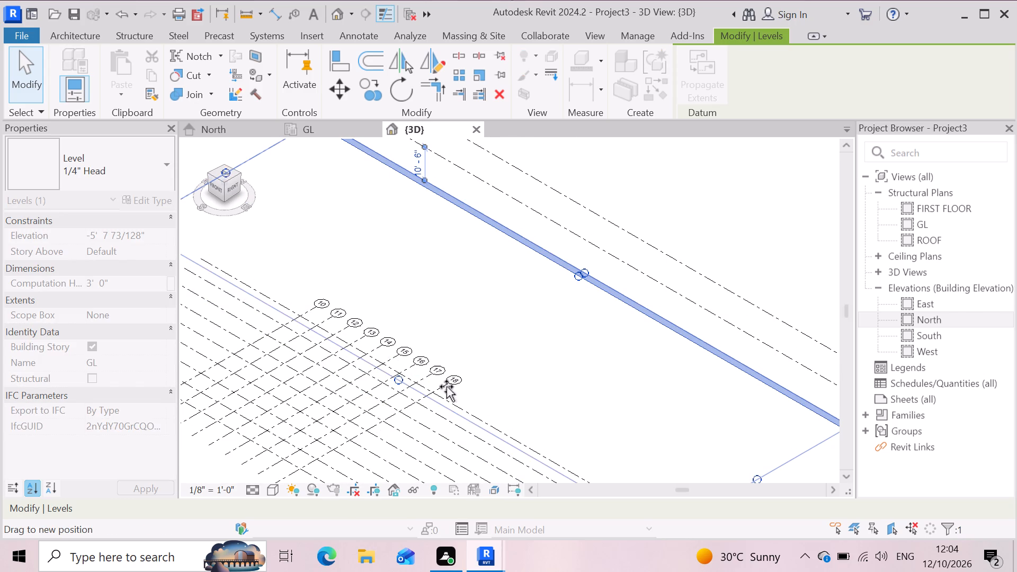
left_click_drag(447, 387, 428, 419)
scroll(458, 385, "down", 9)
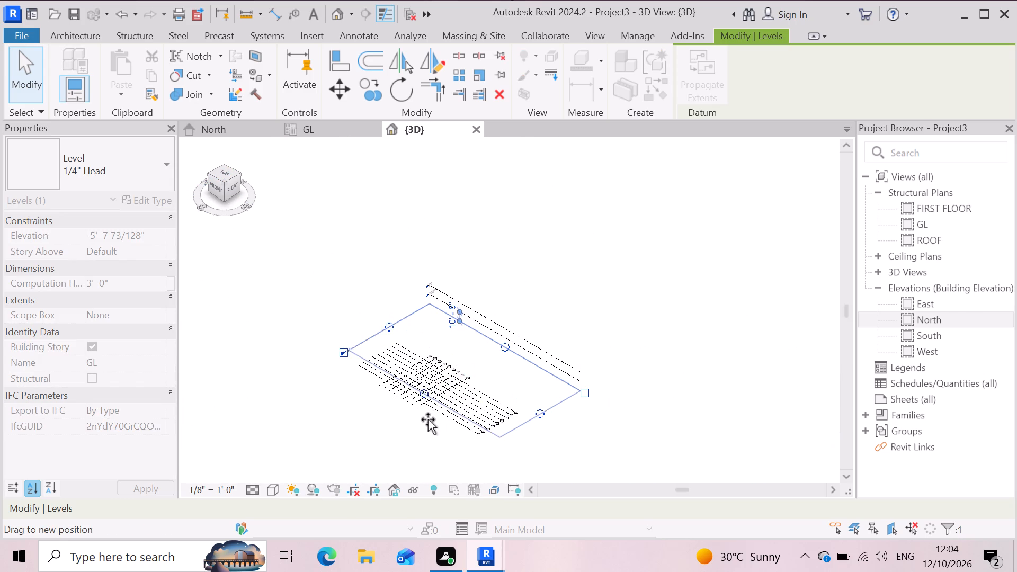
left_click_drag(428, 419, 417, 437)
scroll(561, 407, "up", 3)
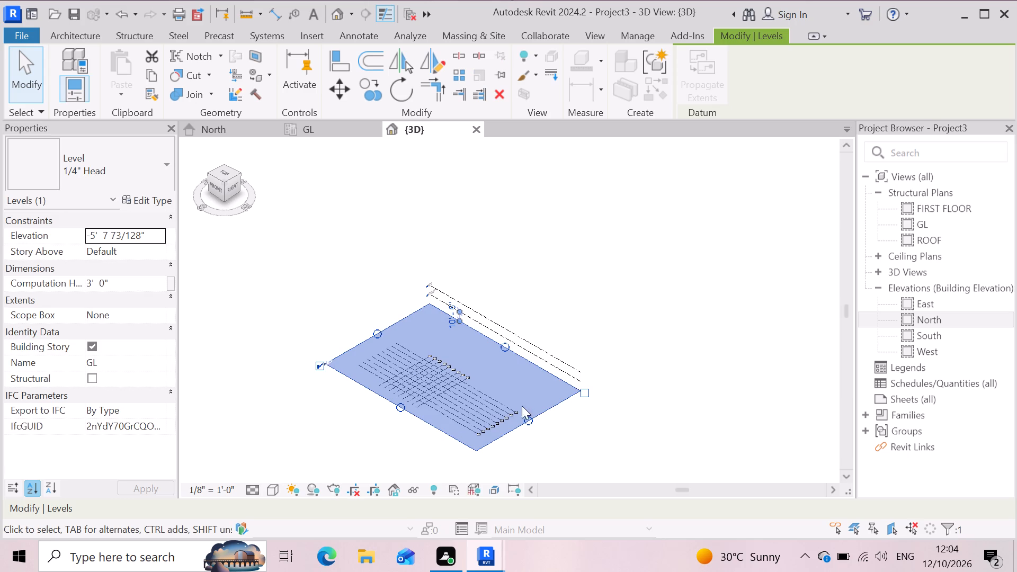
scroll(522, 406, "up", 1)
key("Escape")
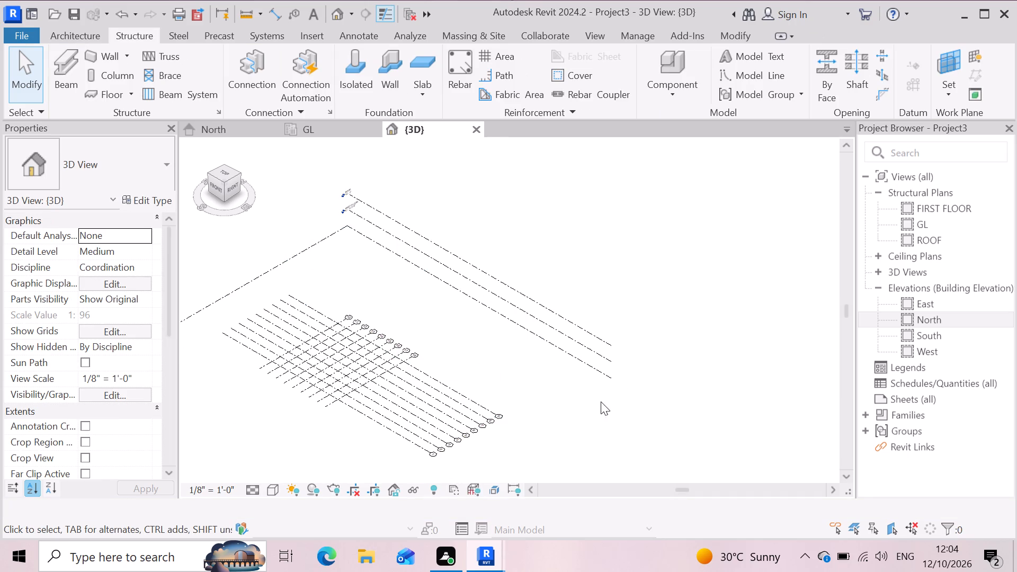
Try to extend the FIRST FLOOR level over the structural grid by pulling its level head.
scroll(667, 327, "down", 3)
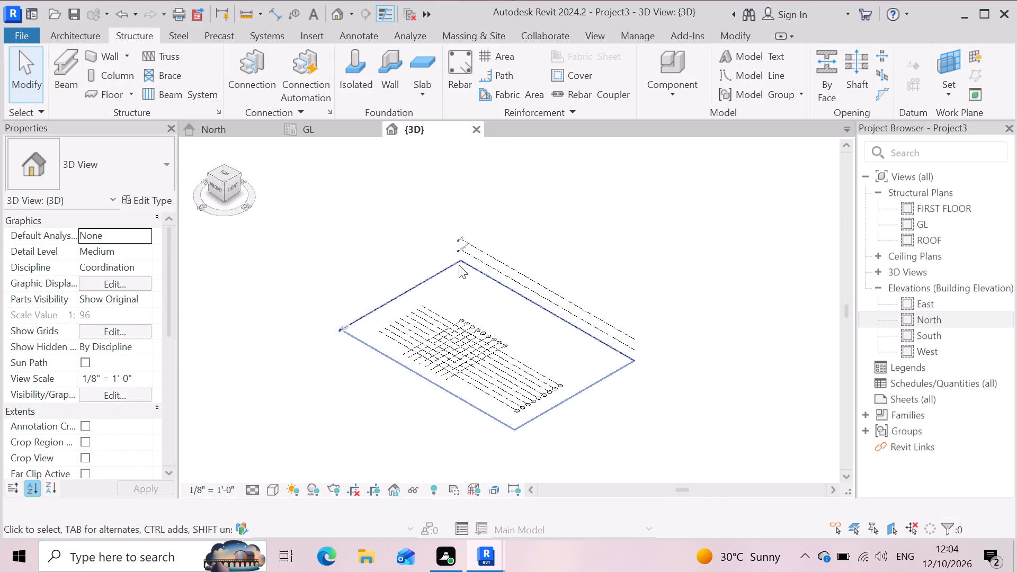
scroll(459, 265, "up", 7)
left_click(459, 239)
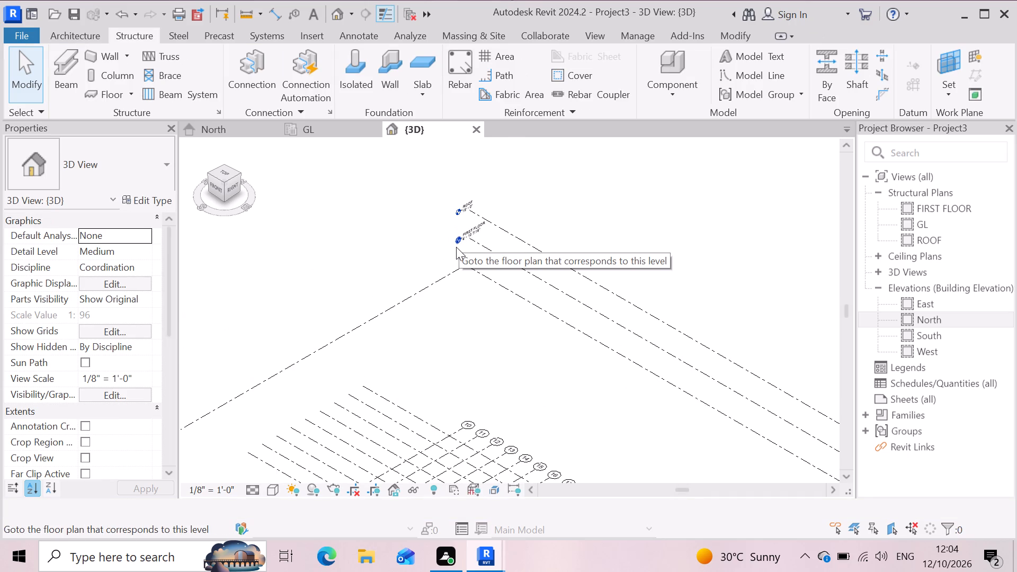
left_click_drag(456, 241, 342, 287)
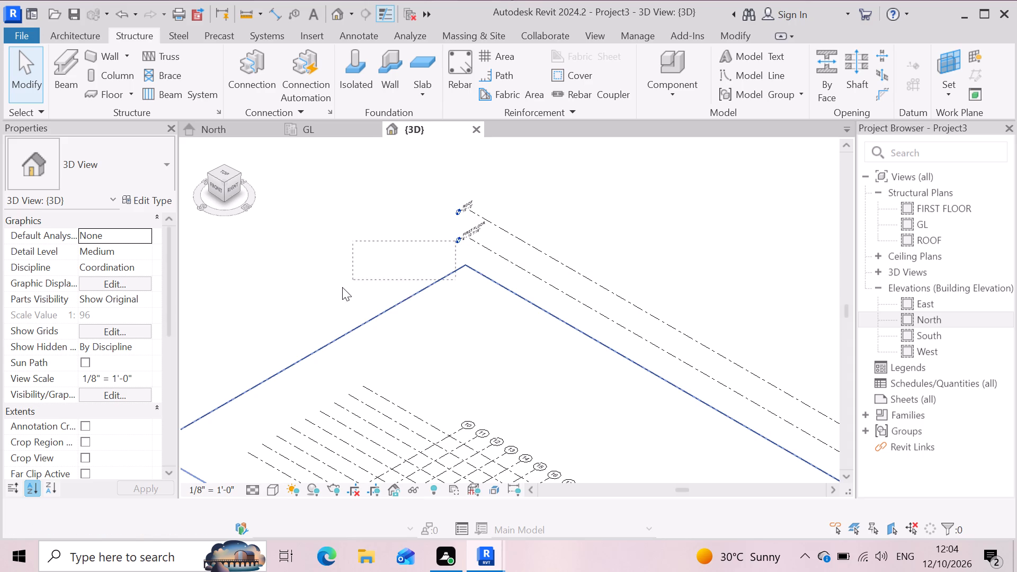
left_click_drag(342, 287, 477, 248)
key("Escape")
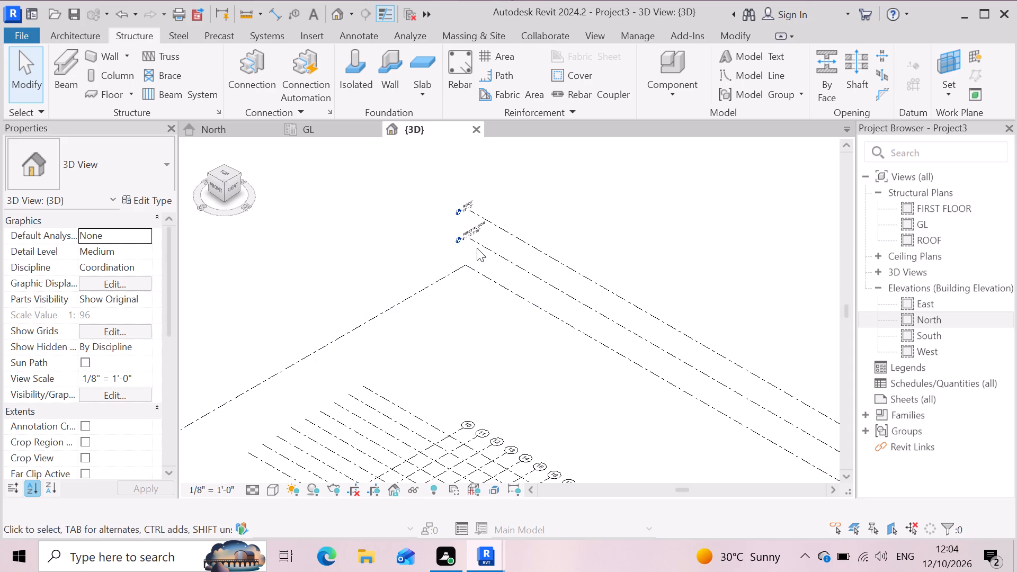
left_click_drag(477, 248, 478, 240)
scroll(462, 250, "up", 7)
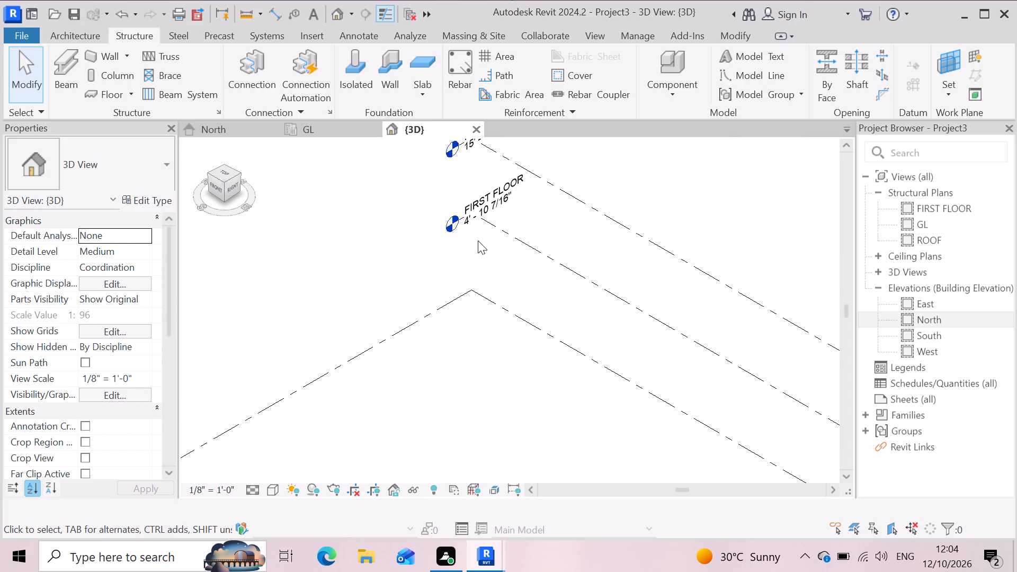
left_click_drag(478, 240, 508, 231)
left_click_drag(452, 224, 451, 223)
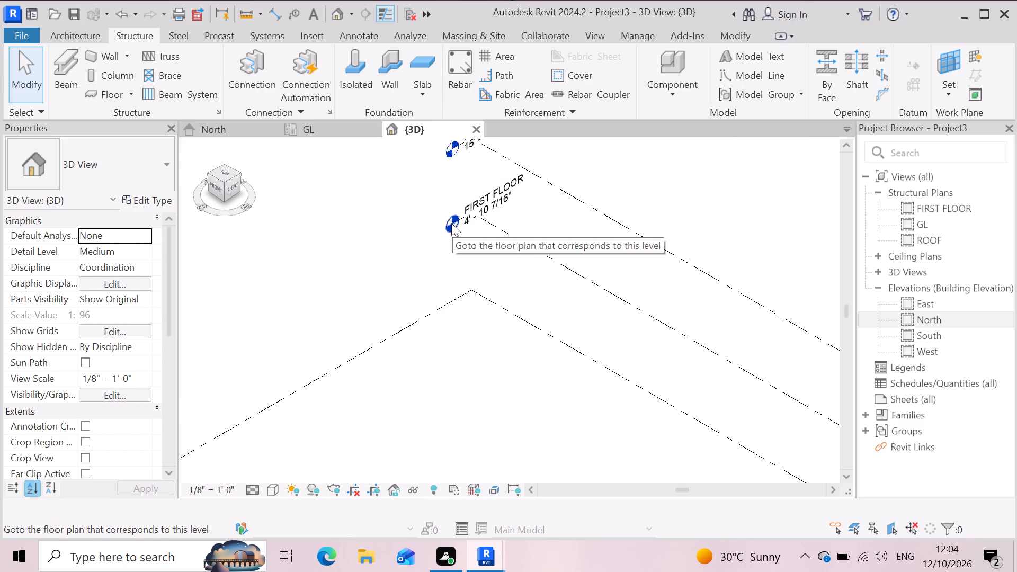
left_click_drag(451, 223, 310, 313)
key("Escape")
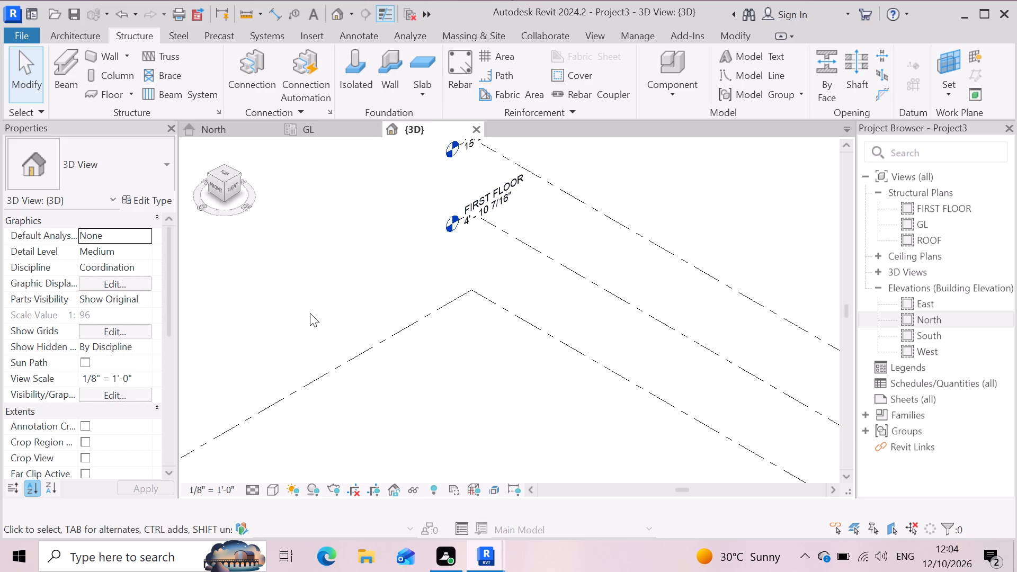
Select the FIRST FLOOR level in the 3D view and examine its extents and its offsets from ROOF and GL.
left_click_drag(310, 313, 614, 305)
scroll(617, 281, "up", 5)
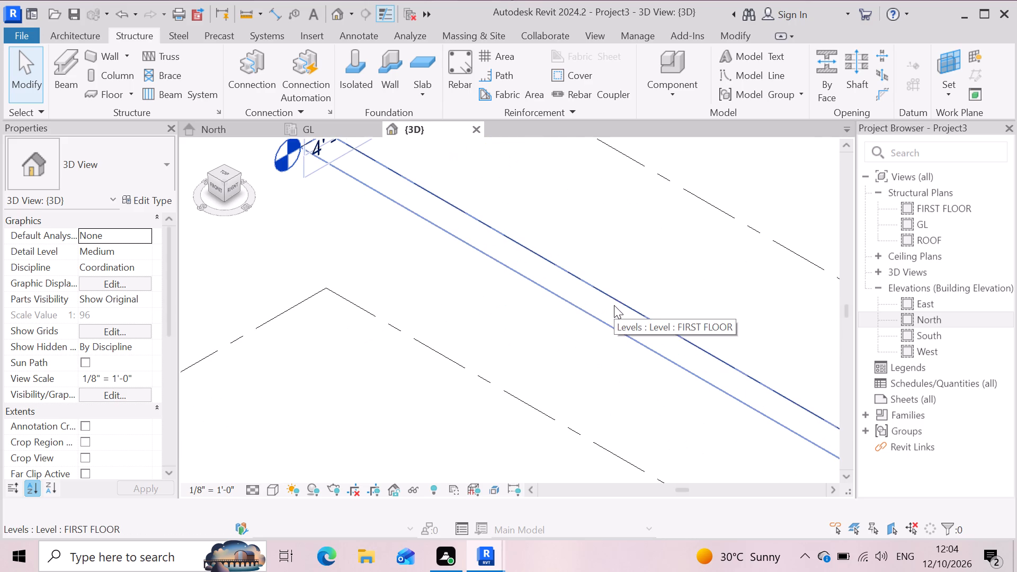
left_click_drag(614, 305, 614, 306)
scroll(610, 307, "down", 2)
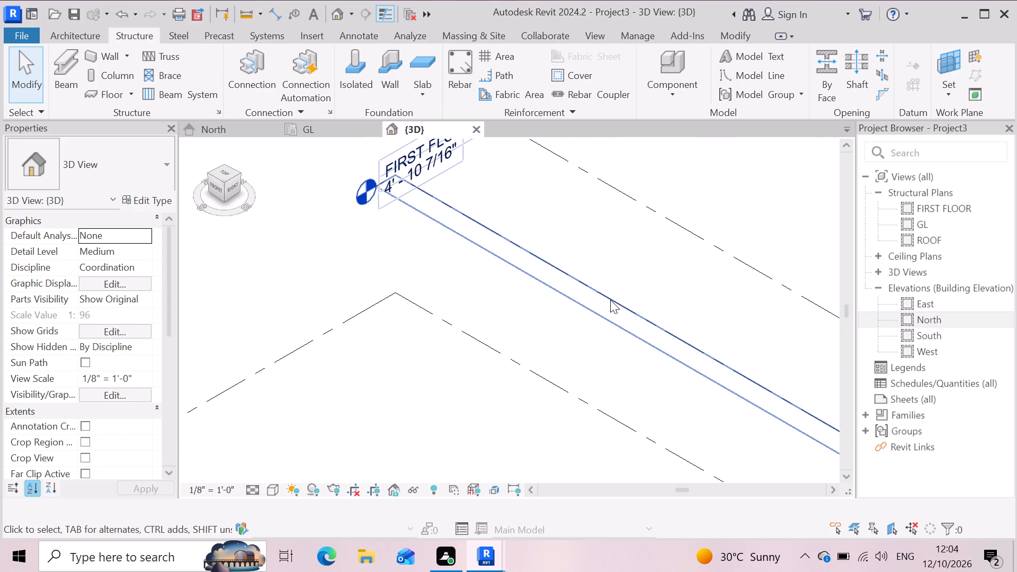
left_click(607, 300)
scroll(606, 300, "down", 4)
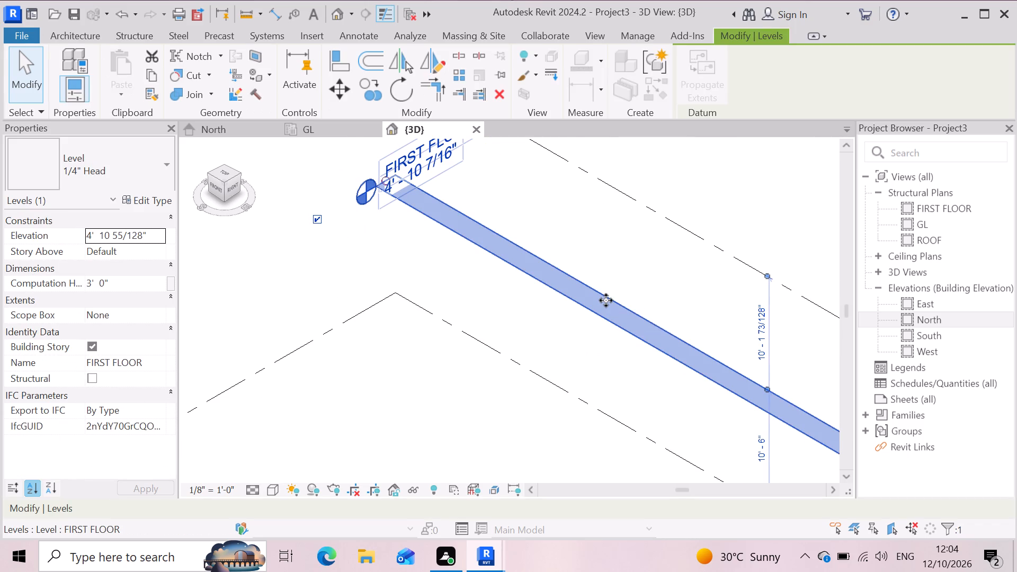
scroll(604, 291, "down", 7)
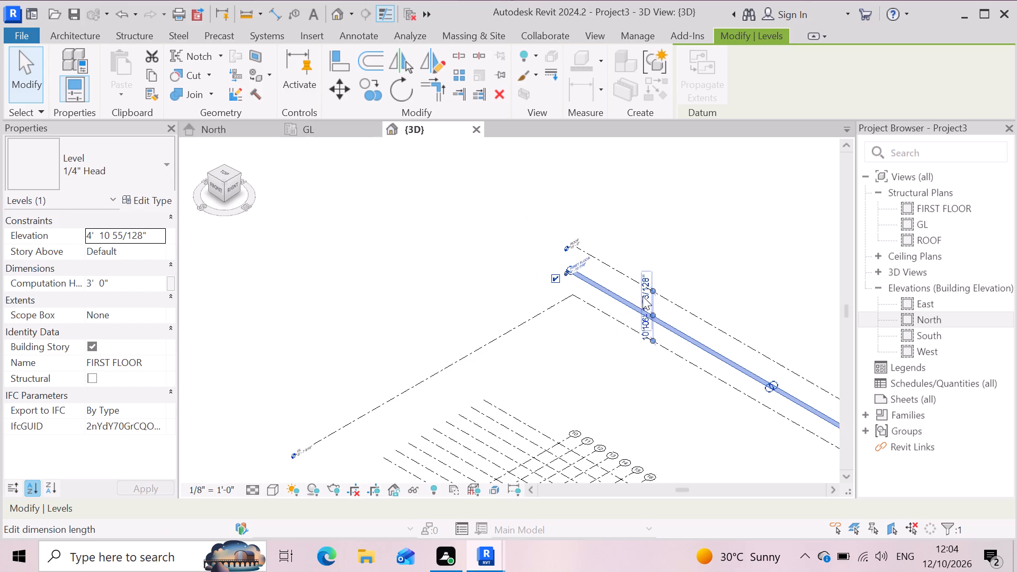
scroll(784, 415, "up", 6)
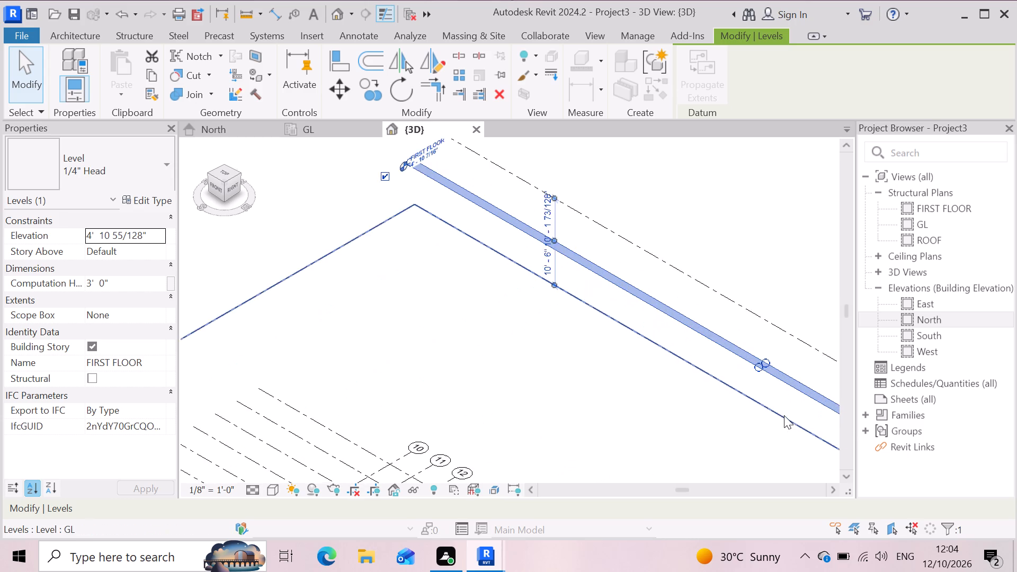
scroll(745, 379, "down", 4)
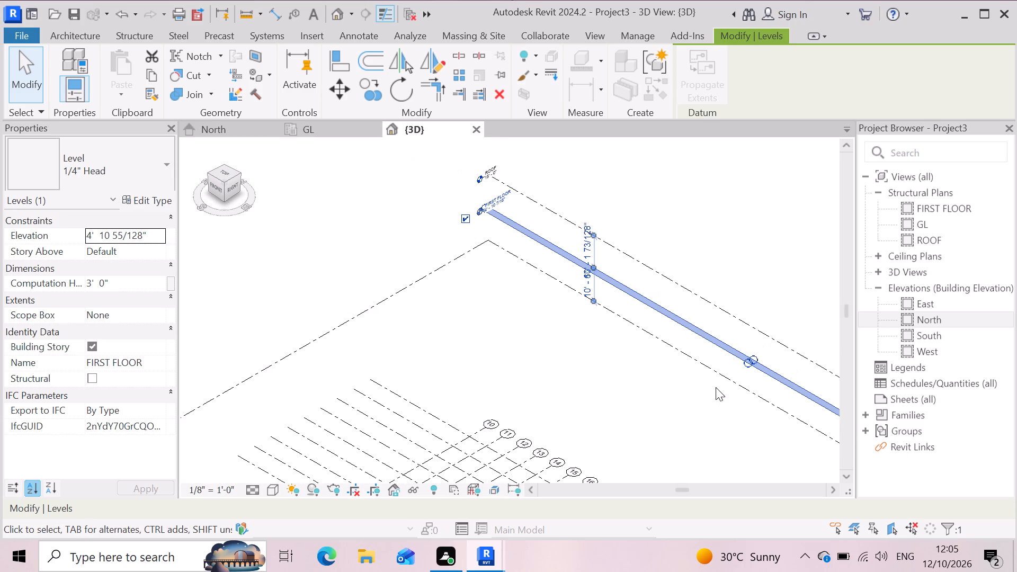
Pull the GL level's north edge southward so its boundary runs close to the bubbles of grids 10 to 18.
left_click(639, 326)
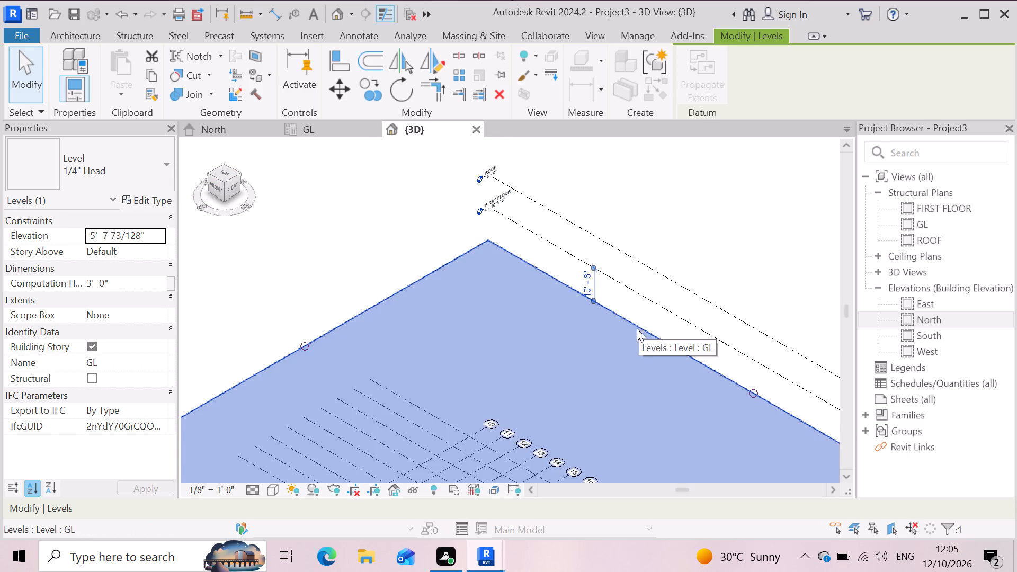
scroll(539, 328, "down", 6)
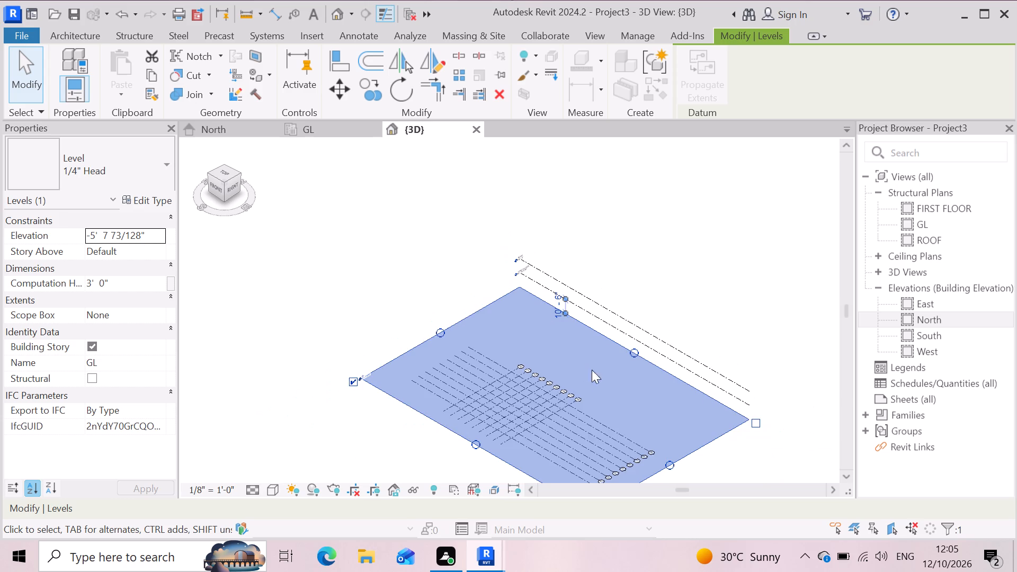
scroll(609, 386, "up", 3)
left_click_drag(649, 331, 647, 331)
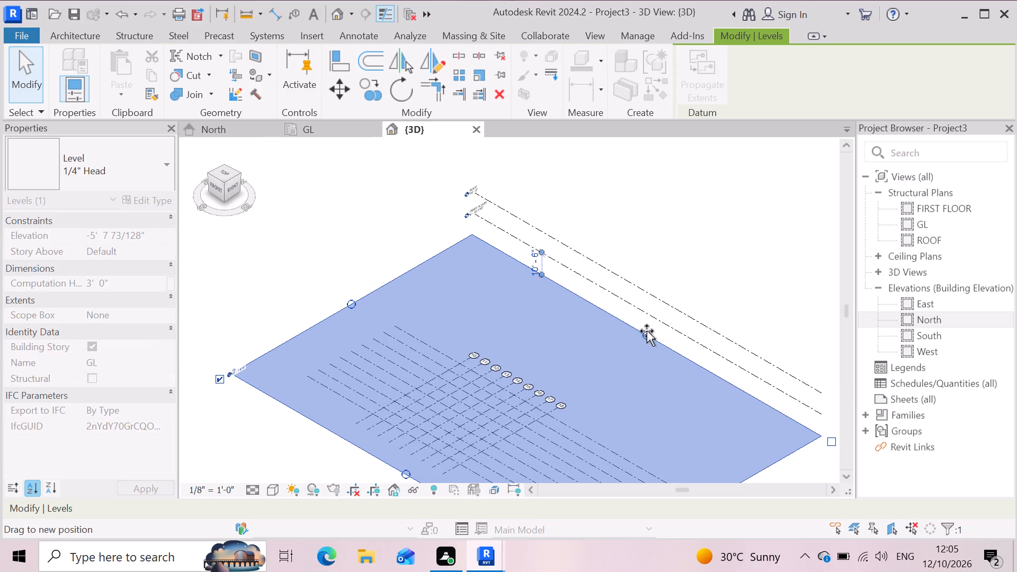
left_click_drag(647, 331, 583, 421)
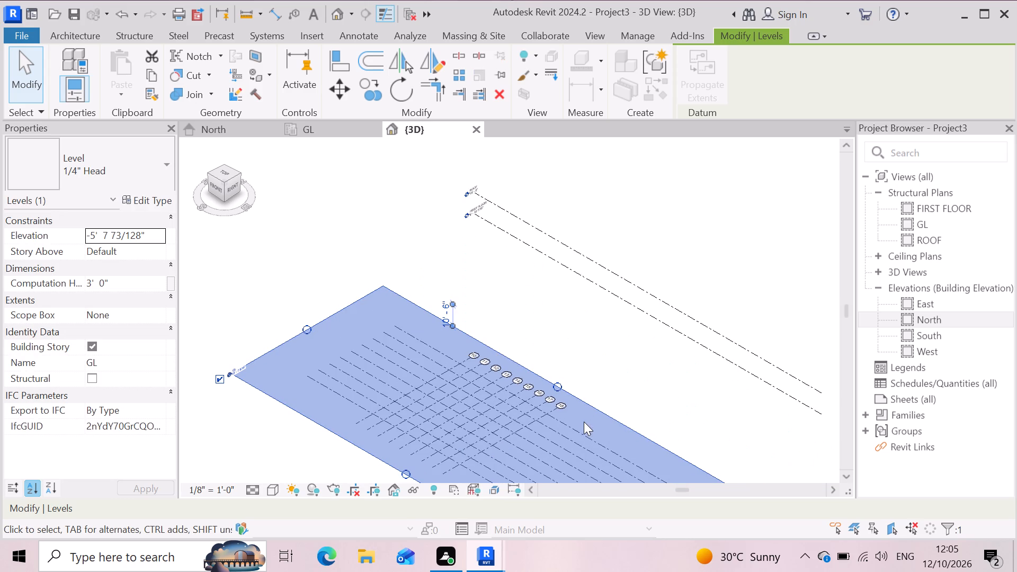
scroll(641, 368, "down", 3)
key("Escape")
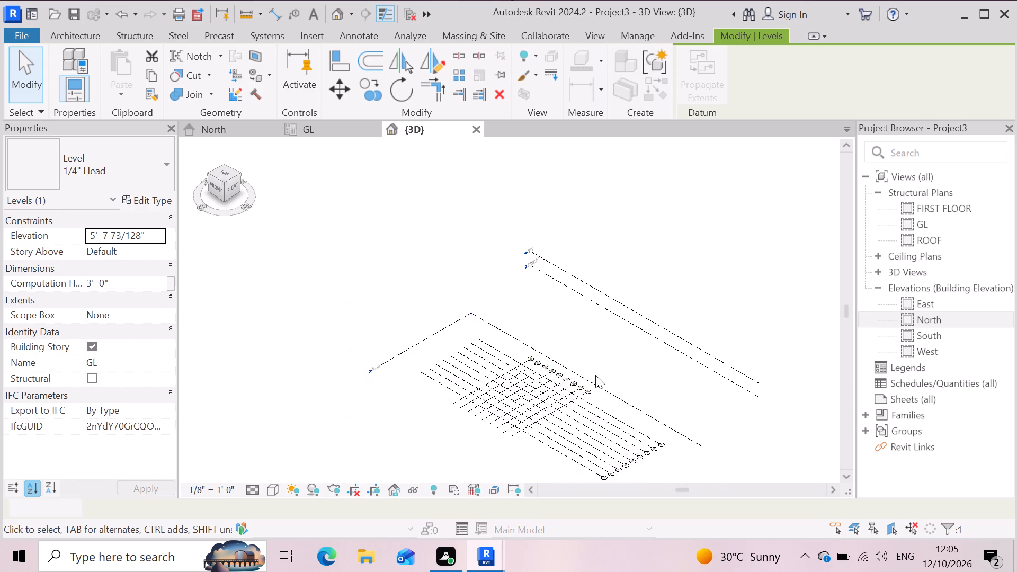
scroll(577, 399, "up", 2)
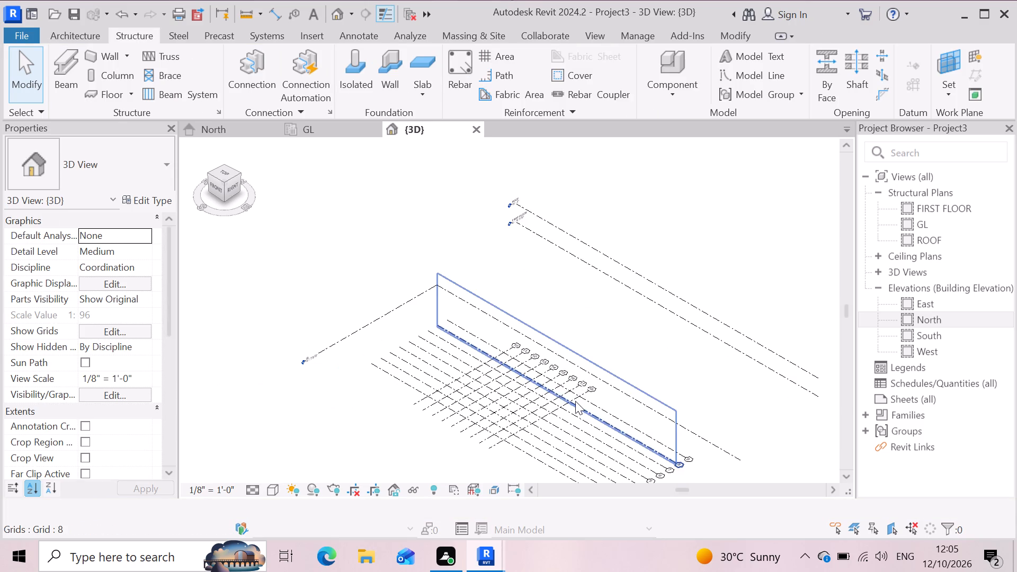
Pull the GL level's north edge further south in the 3D view so it runs along the bubbles of grids 10 to 18.
scroll(587, 373, "up", 7)
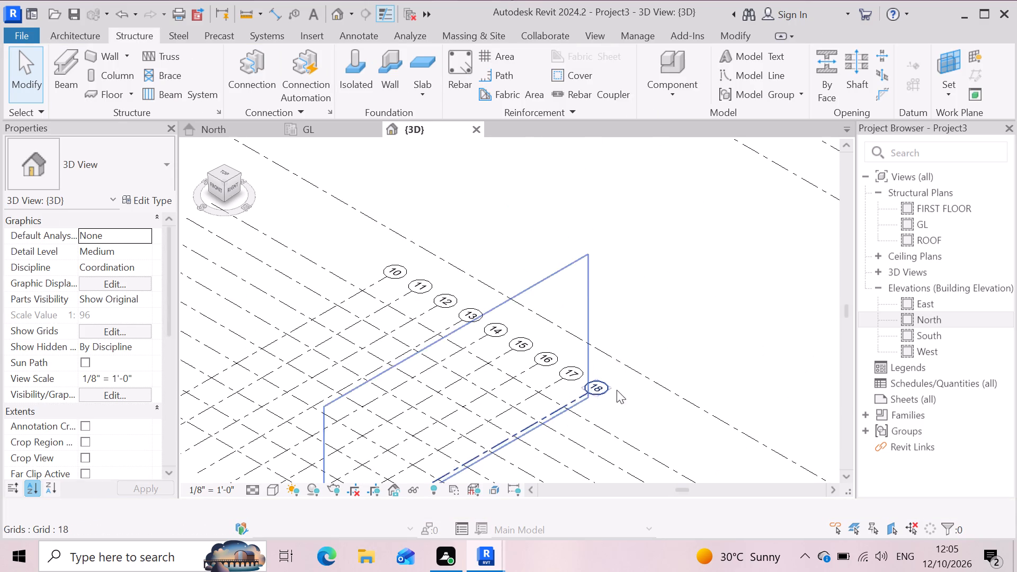
left_click(657, 381)
scroll(686, 345, "down", 3)
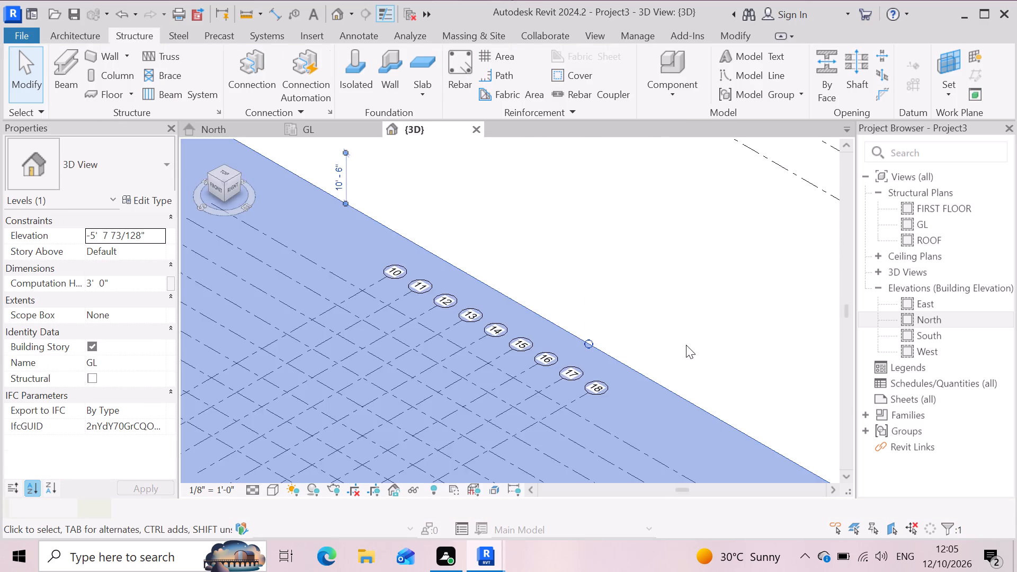
scroll(686, 345, "down", 1)
scroll(632, 356, "up", 6)
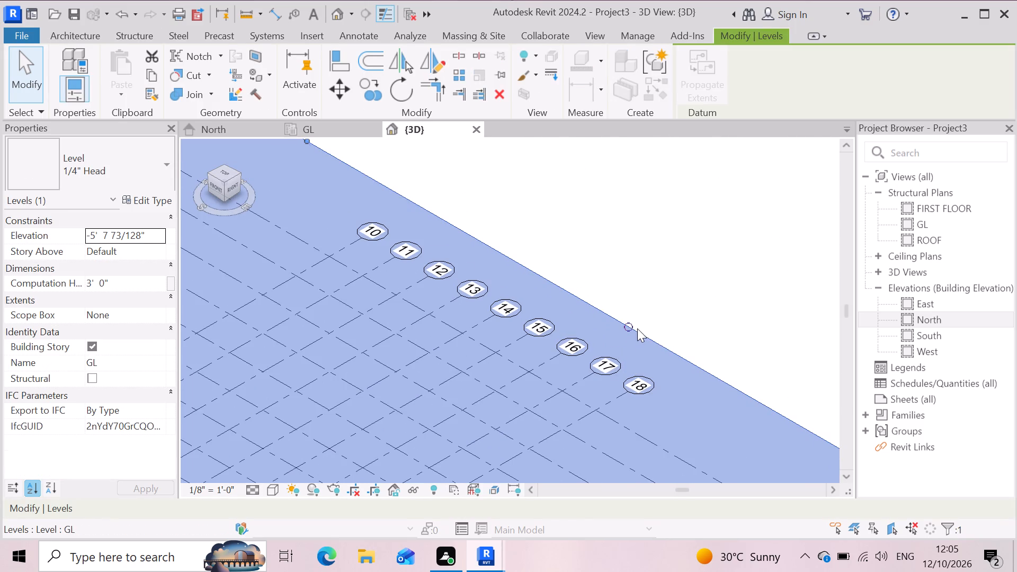
left_click_drag(626, 327, 620, 337)
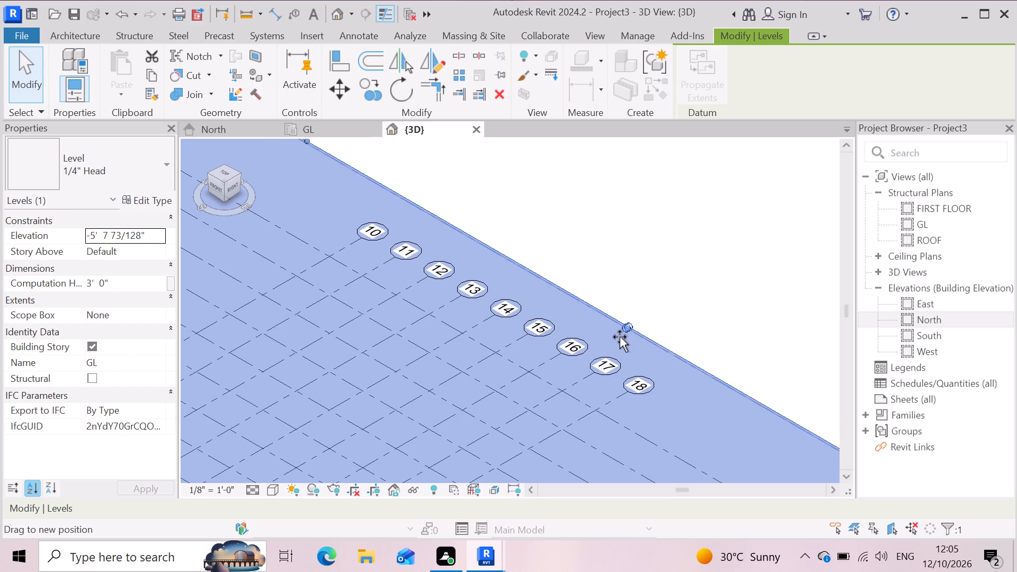
left_click_drag(620, 337, 567, 424)
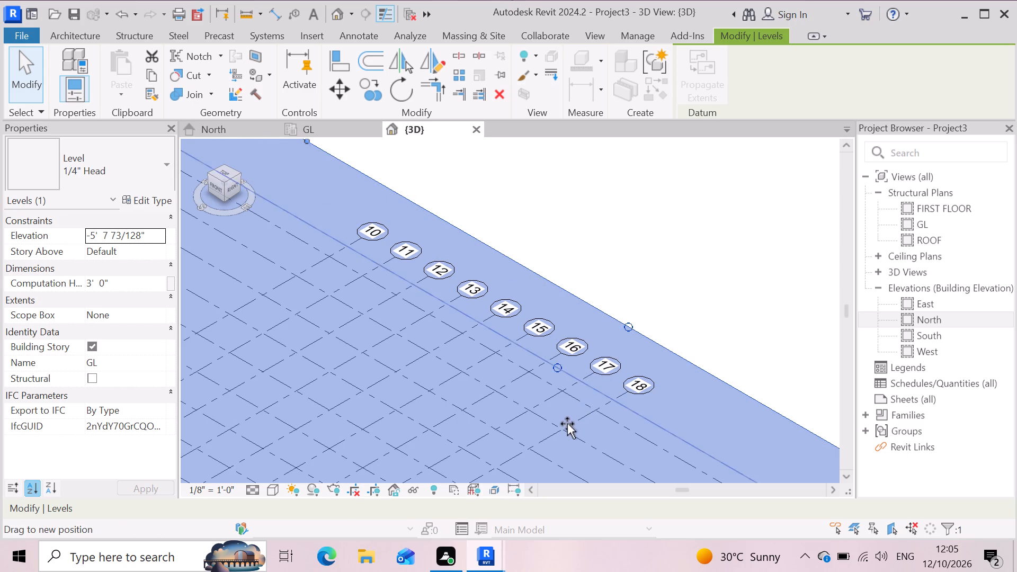
left_click_drag(567, 424, 602, 381)
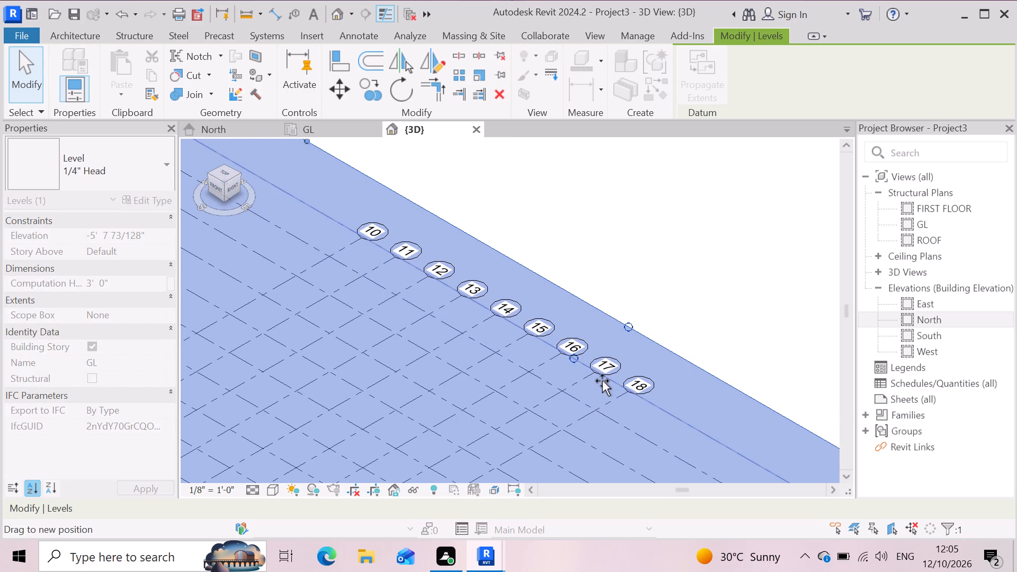
left_click_drag(602, 381, 606, 365)
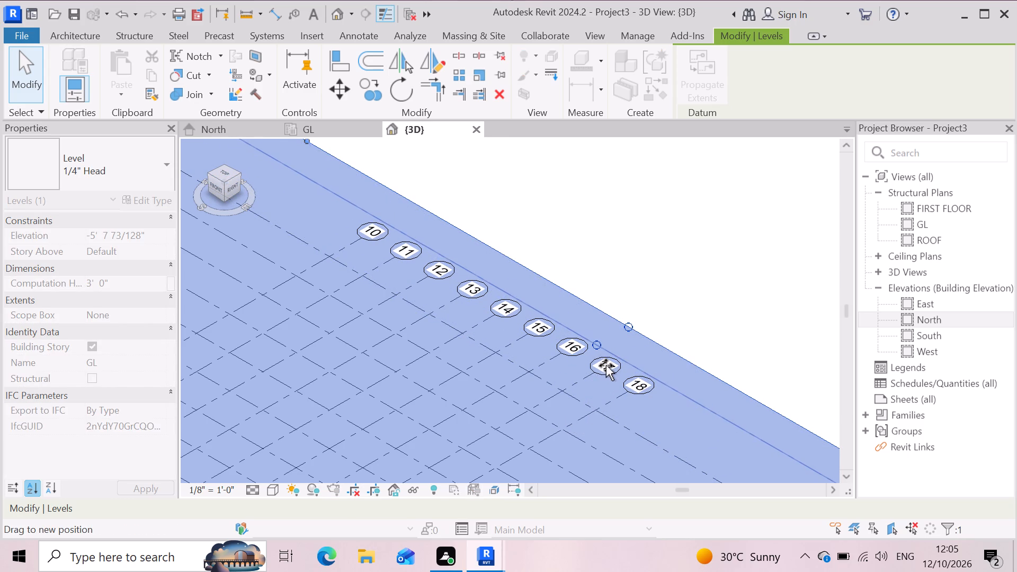
left_click_drag(606, 365, 603, 364)
scroll(625, 332, "down", 3)
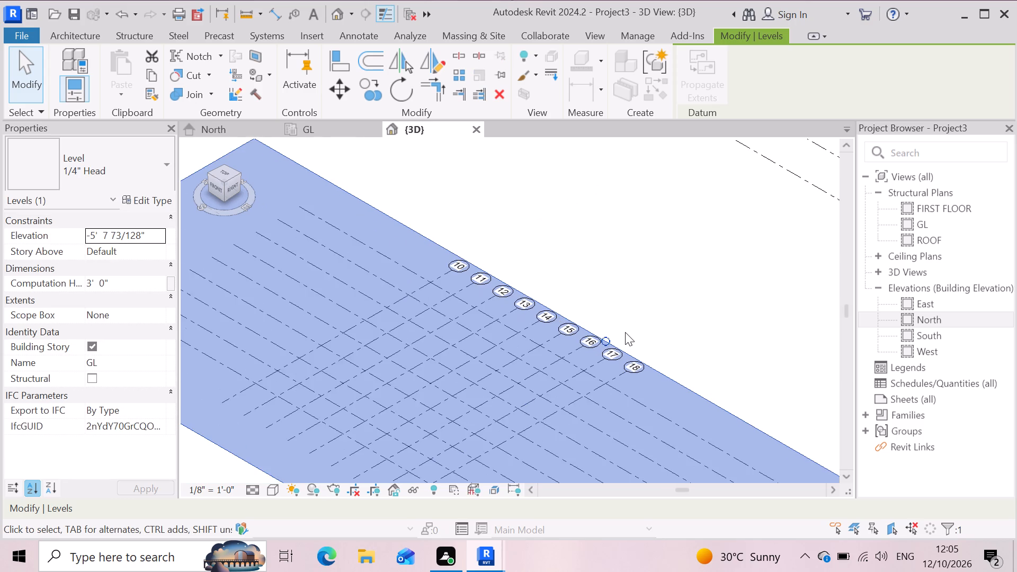
scroll(626, 332, "down", 3)
key("Escape")
scroll(536, 360, "down", 2)
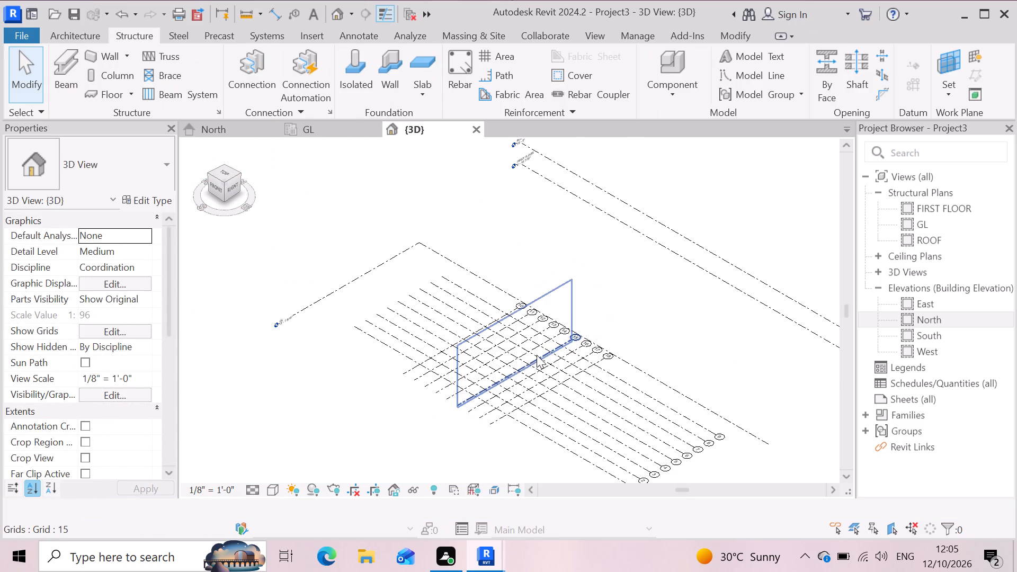
Stretch the FIRST FLOOR level's south edge southward in the 3D view, partway toward the structural grid.
left_click(614, 219)
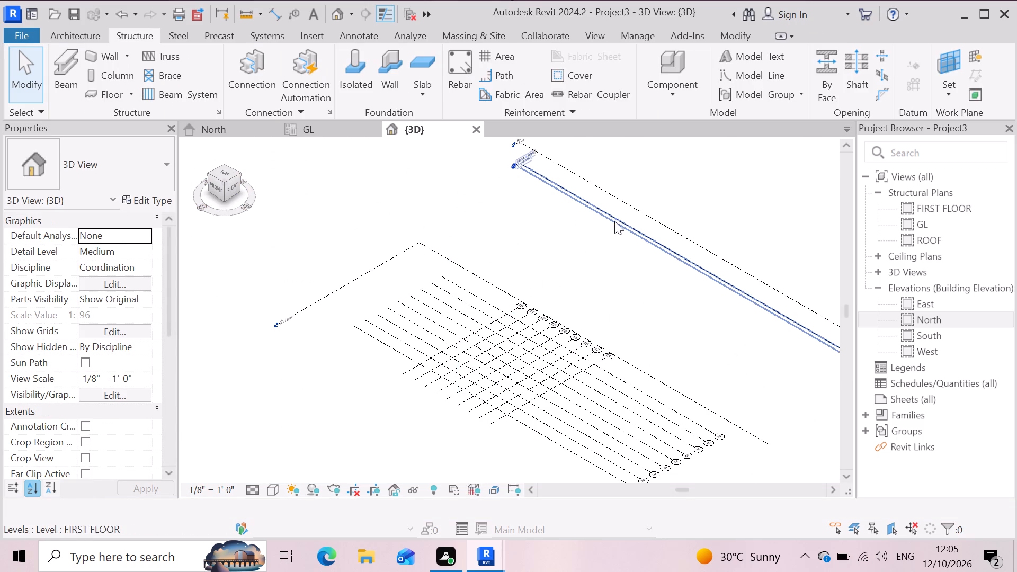
left_click_drag(690, 265, 686, 274)
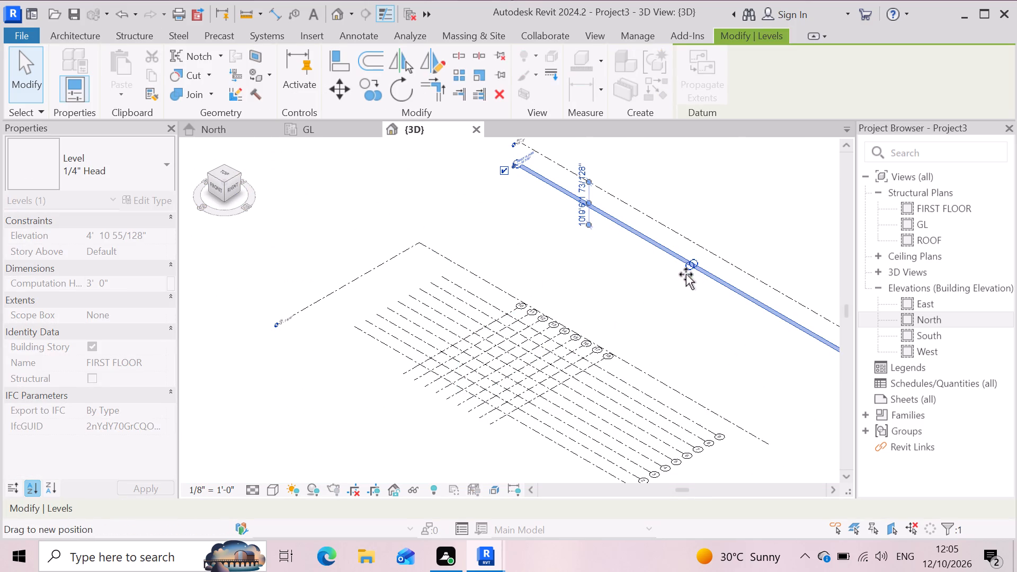
left_click_drag(686, 274, 631, 352)
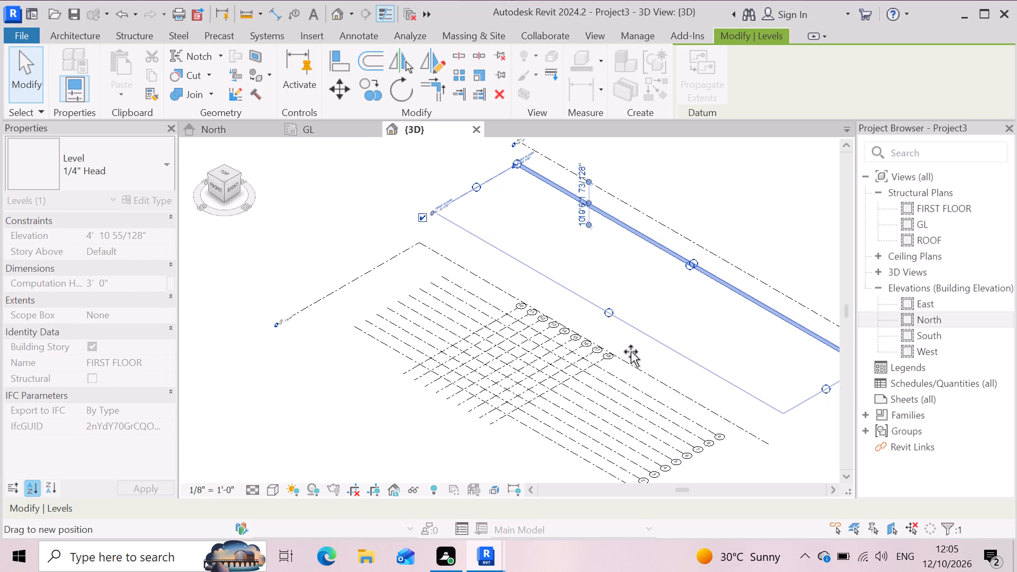
left_click_drag(631, 352, 631, 355)
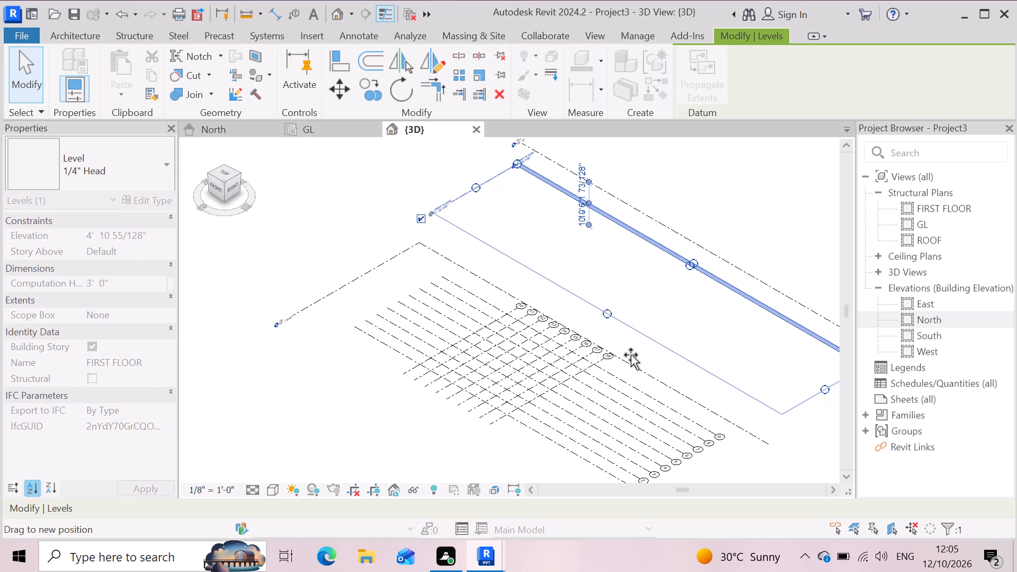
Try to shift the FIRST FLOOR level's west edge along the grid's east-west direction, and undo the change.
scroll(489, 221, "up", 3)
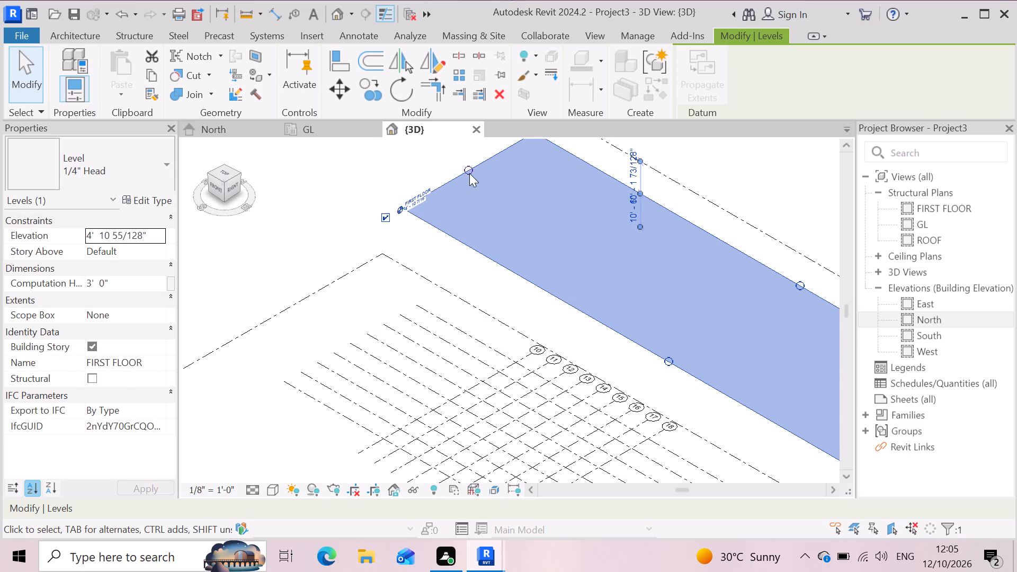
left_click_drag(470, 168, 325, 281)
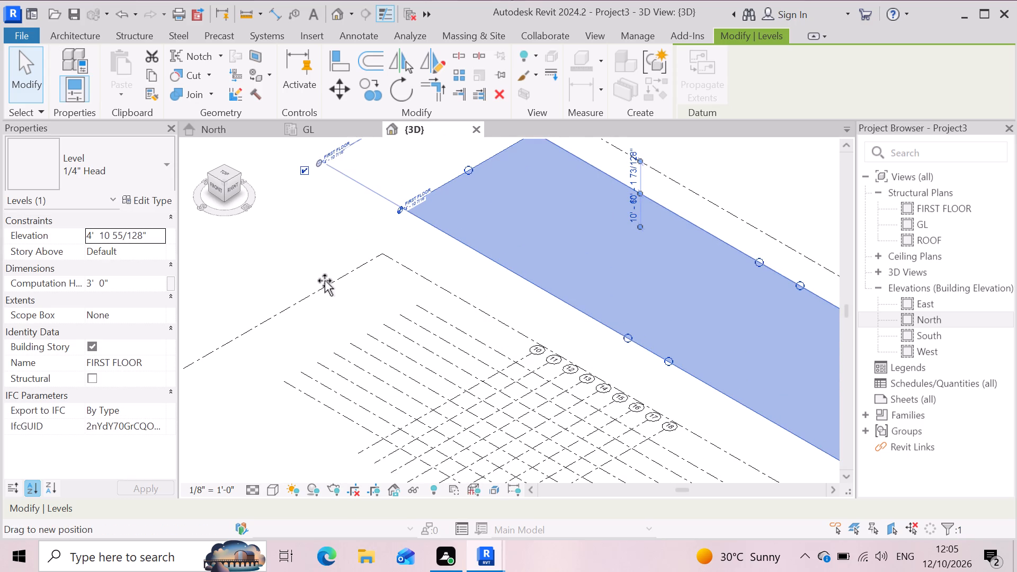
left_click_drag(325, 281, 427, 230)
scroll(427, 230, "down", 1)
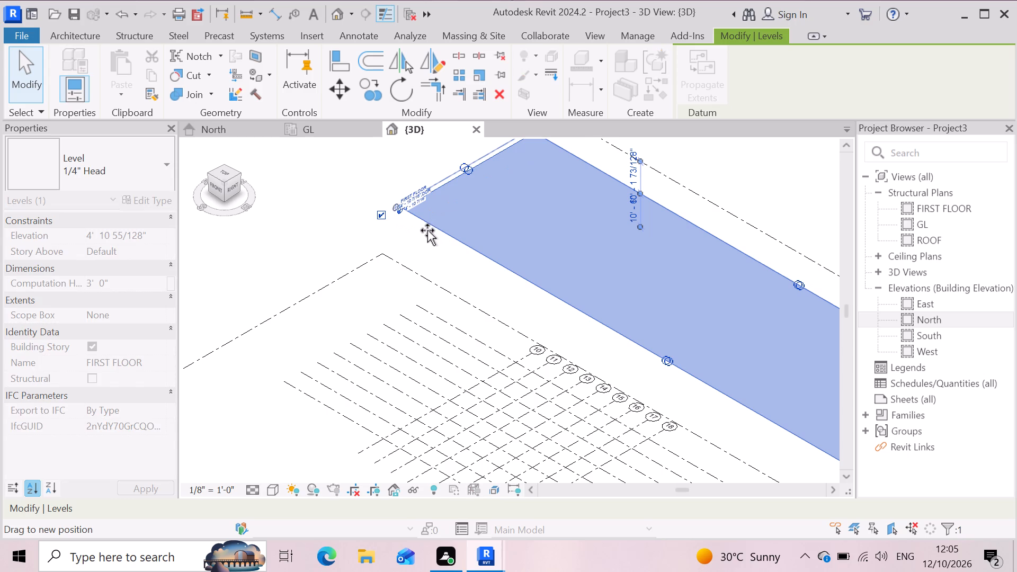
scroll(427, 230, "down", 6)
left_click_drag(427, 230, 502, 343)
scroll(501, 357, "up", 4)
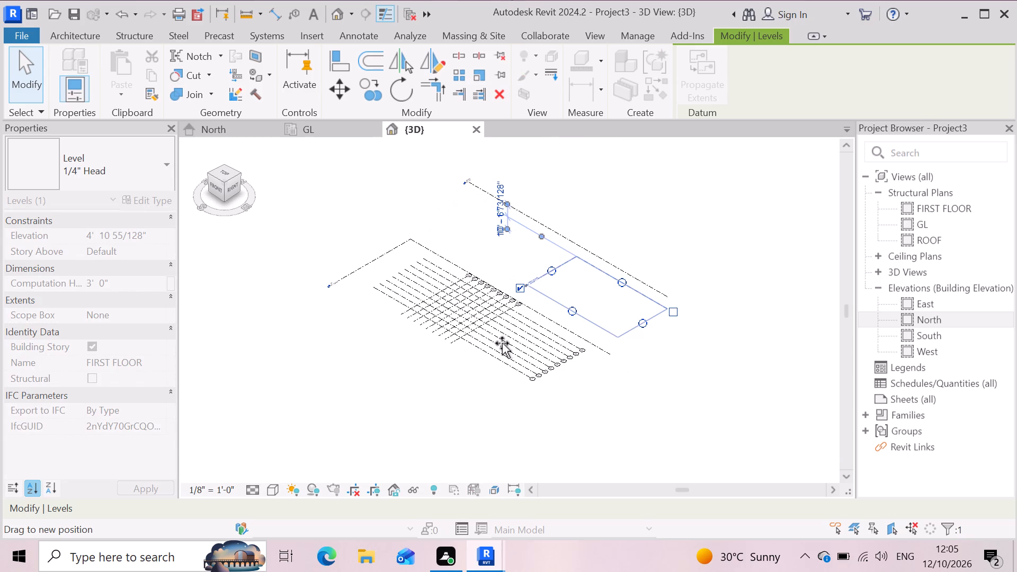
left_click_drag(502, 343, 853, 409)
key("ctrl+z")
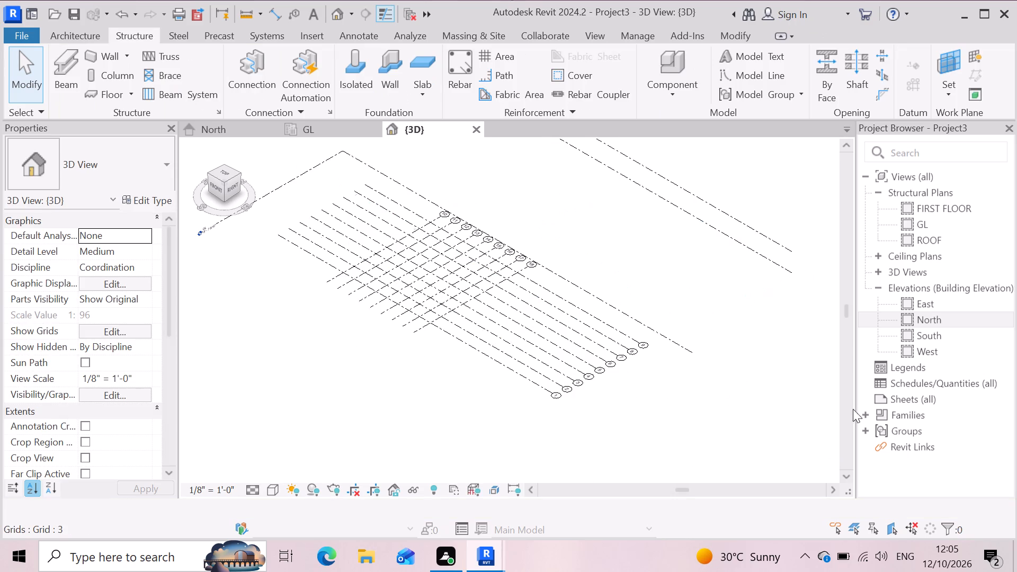
Examine the three levels' extents against grids 10 to 18 in the North elevation and the 3D view.
left_click_drag(853, 409, 986, 321)
left_click(986, 321)
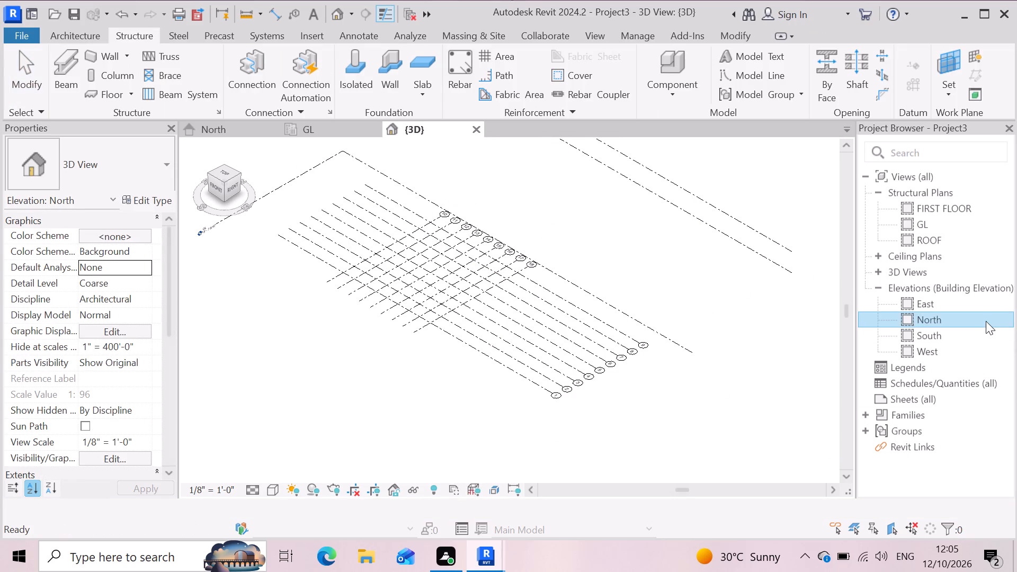
double_click(979, 317)
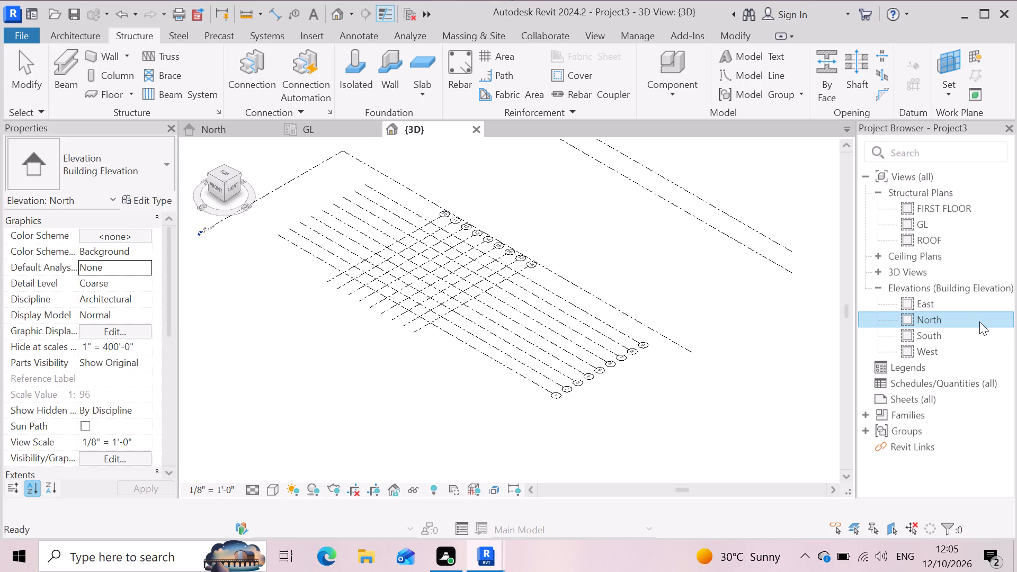
left_click(229, 134)
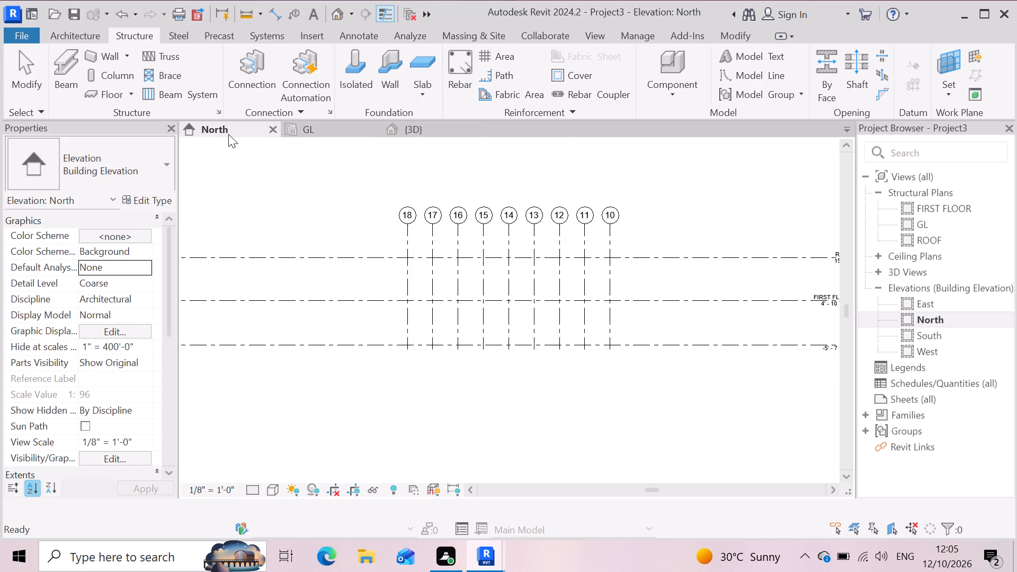
scroll(596, 335, "down", 5)
scroll(698, 379, "up", 4)
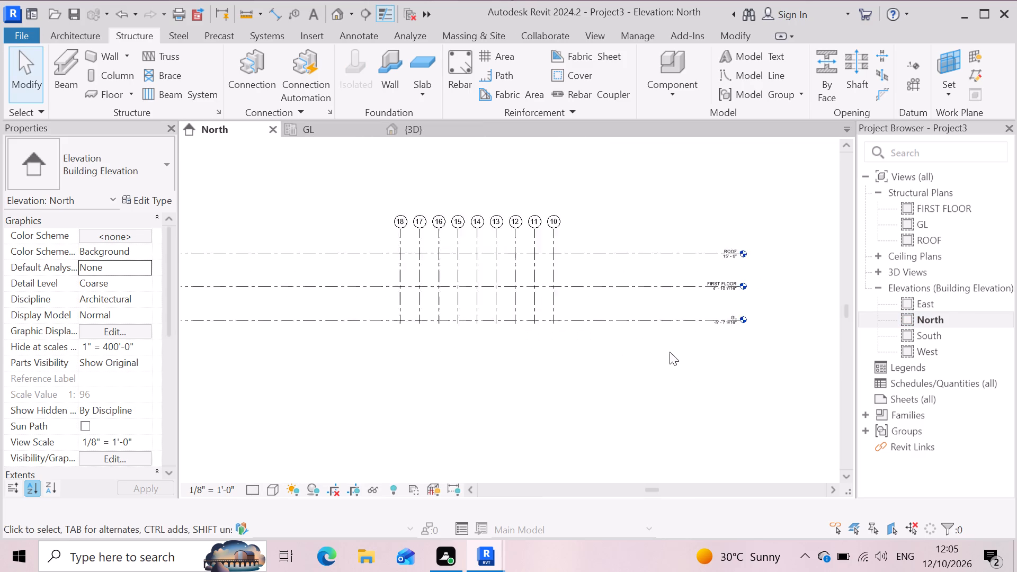
scroll(471, 301, "up", 4)
scroll(556, 351, "down", 8)
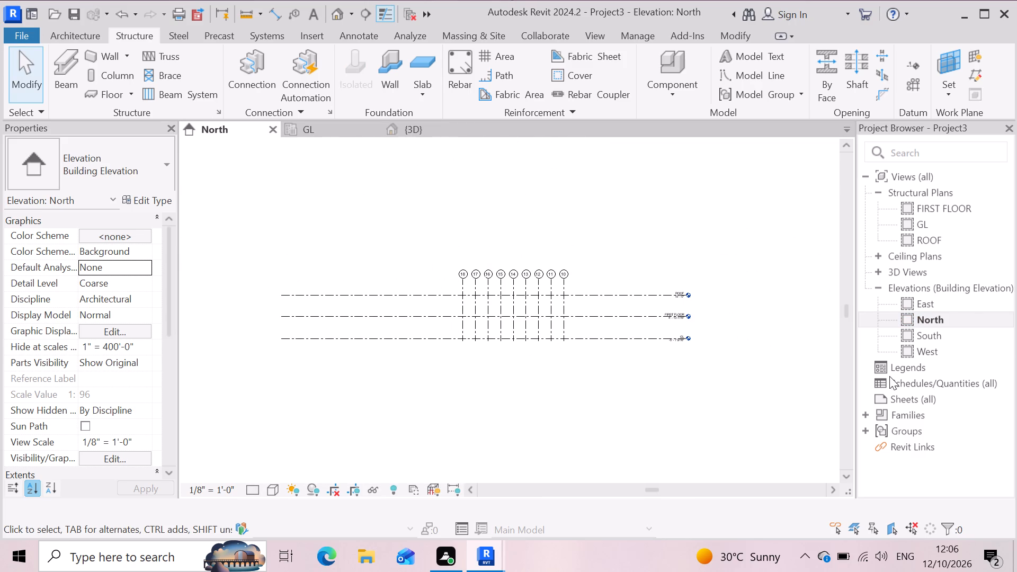
left_click(430, 132)
scroll(665, 345, "down", 3)
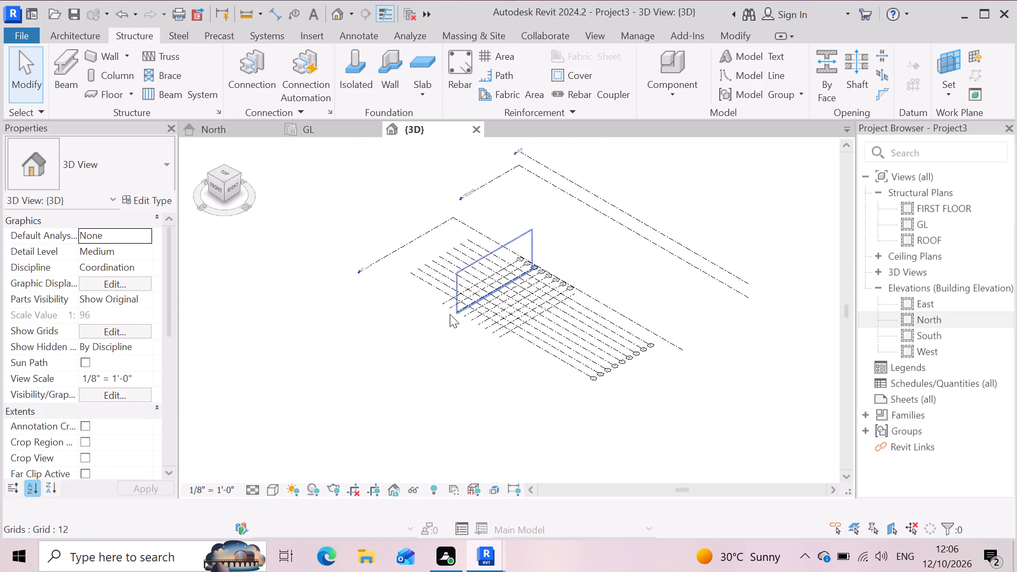
scroll(408, 301, "up", 3)
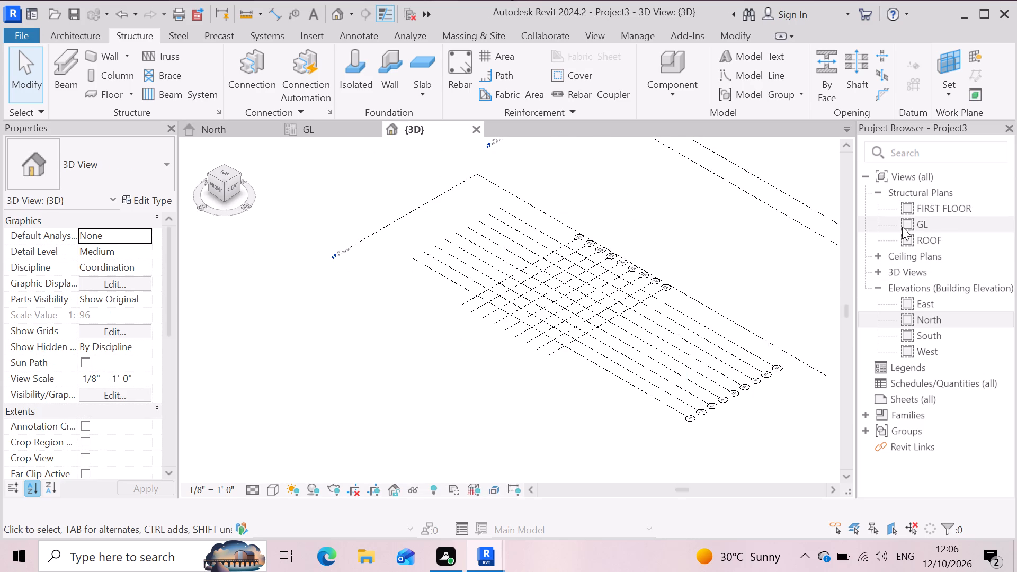
Open the GL structural plan and inspect the layout of grids 1 to 9 and 10 to 18.
double_click(950, 221)
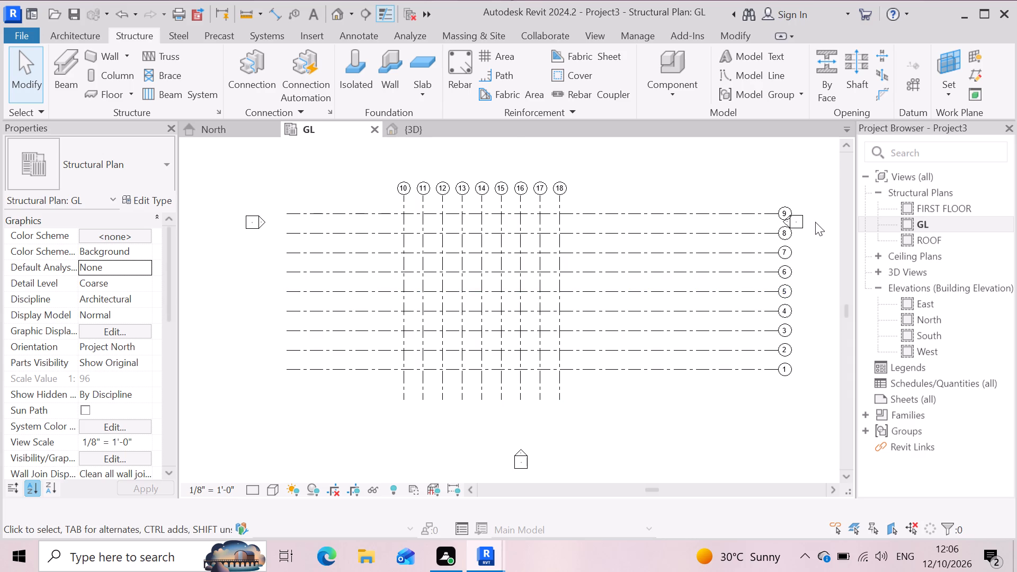
scroll(815, 222, "up", 6)
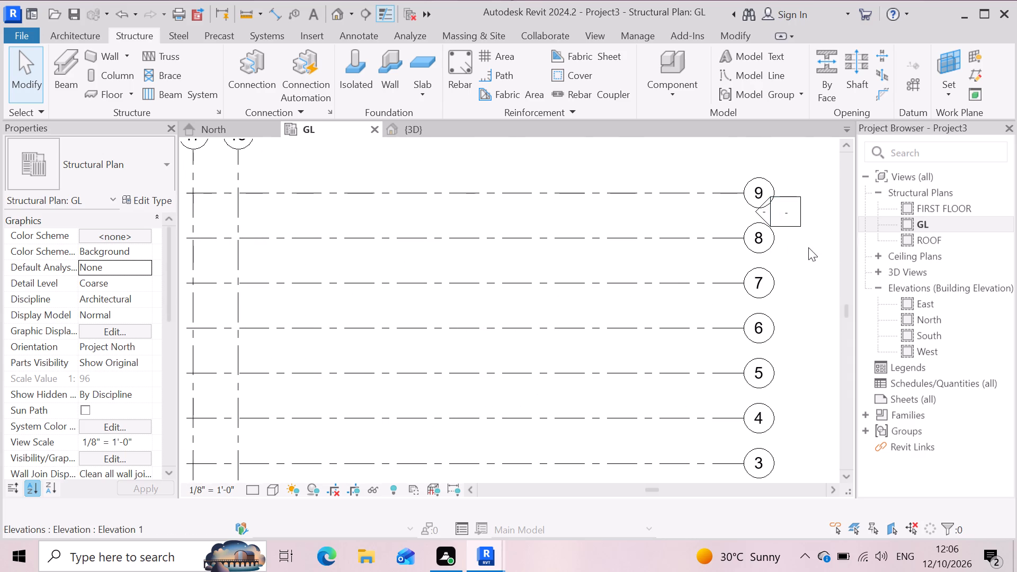
scroll(807, 251, "down", 6)
scroll(436, 273, "up", 3)
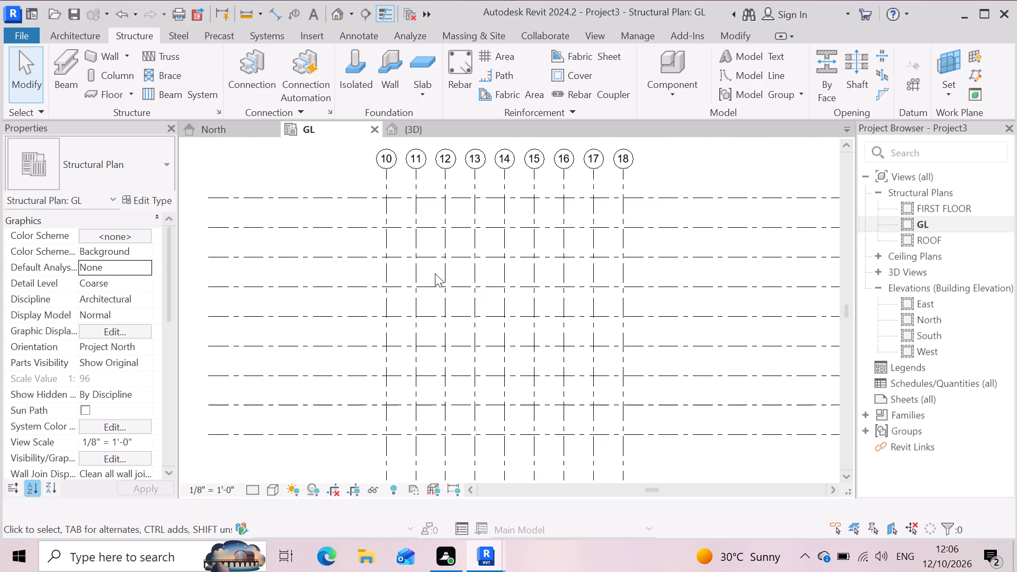
scroll(396, 245, "up", 3)
scroll(494, 283, "down", 2)
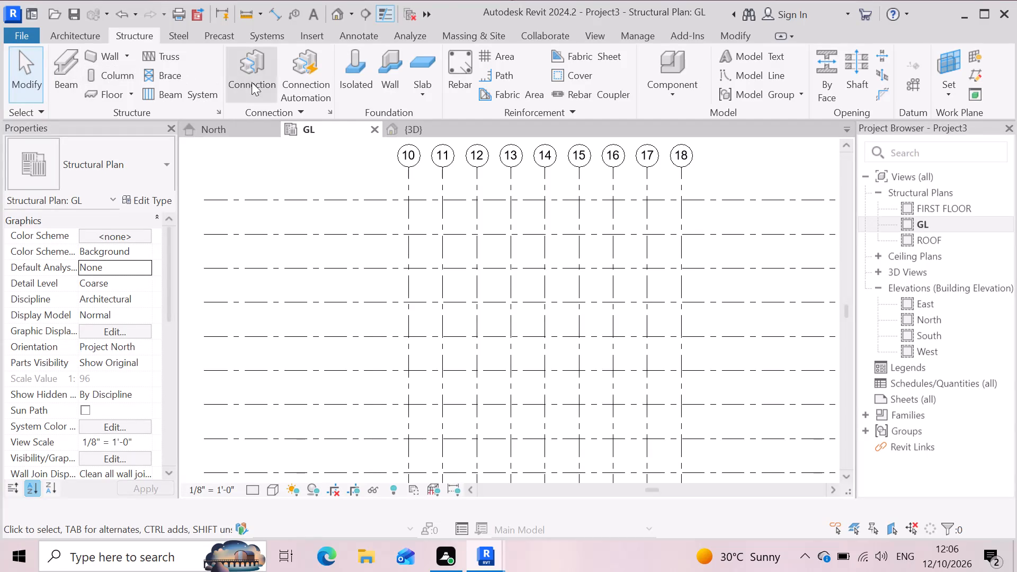
Load the M_Footing-Rectangular family from the US library's Structural Foundations folder for isolated foundation placement.
left_click(349, 76)
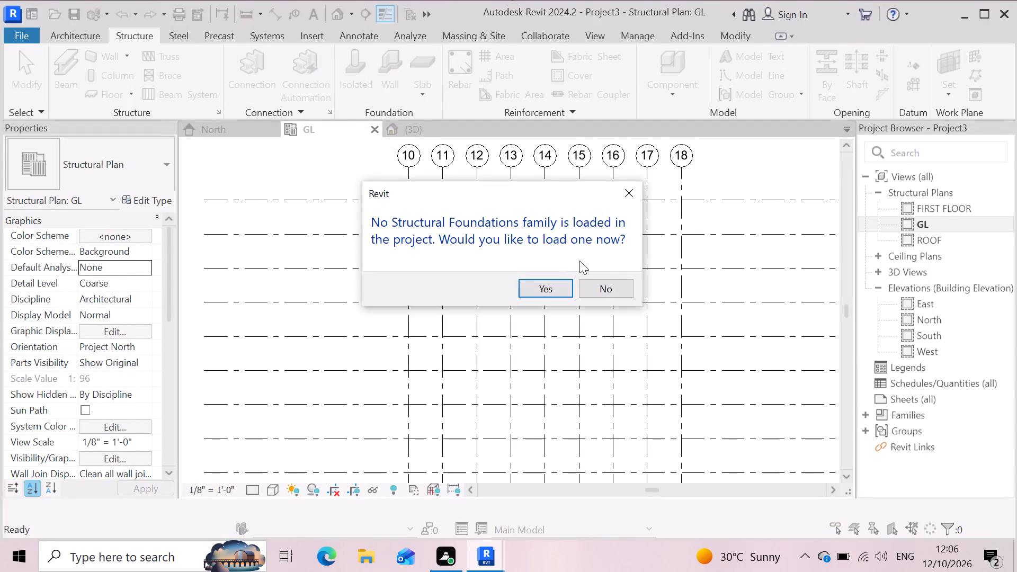
left_click(630, 188)
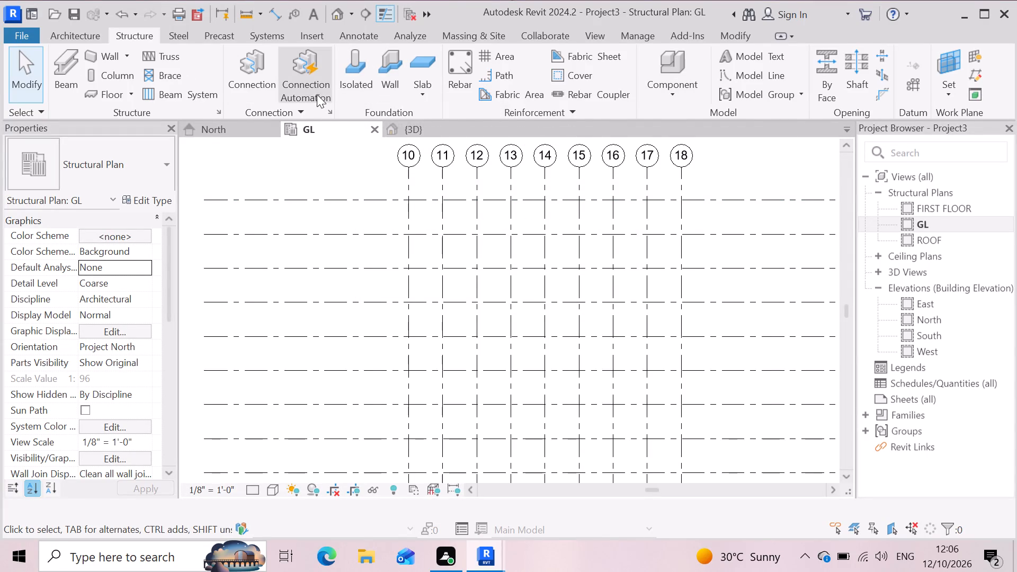
left_click(350, 80)
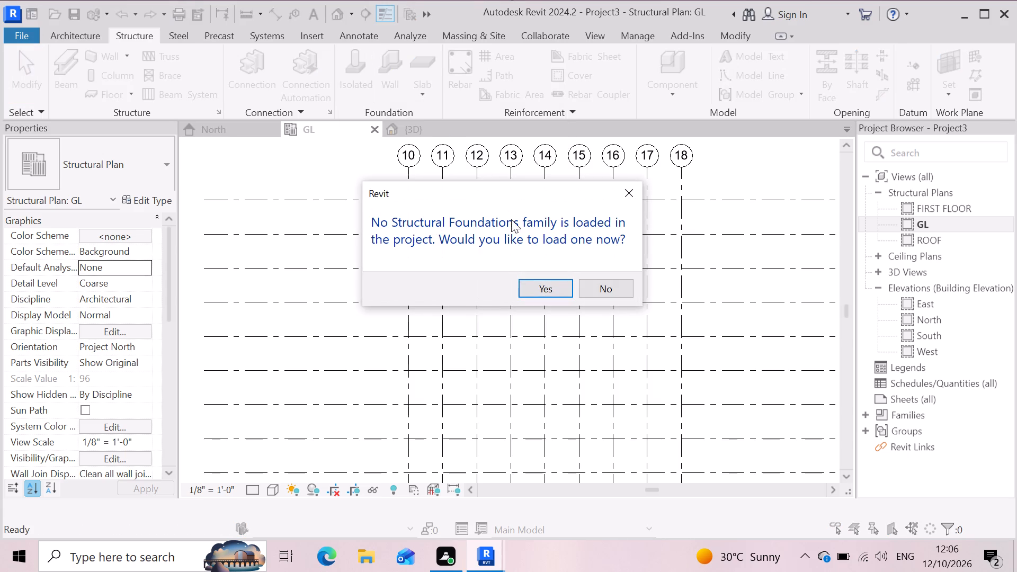
left_click(543, 282)
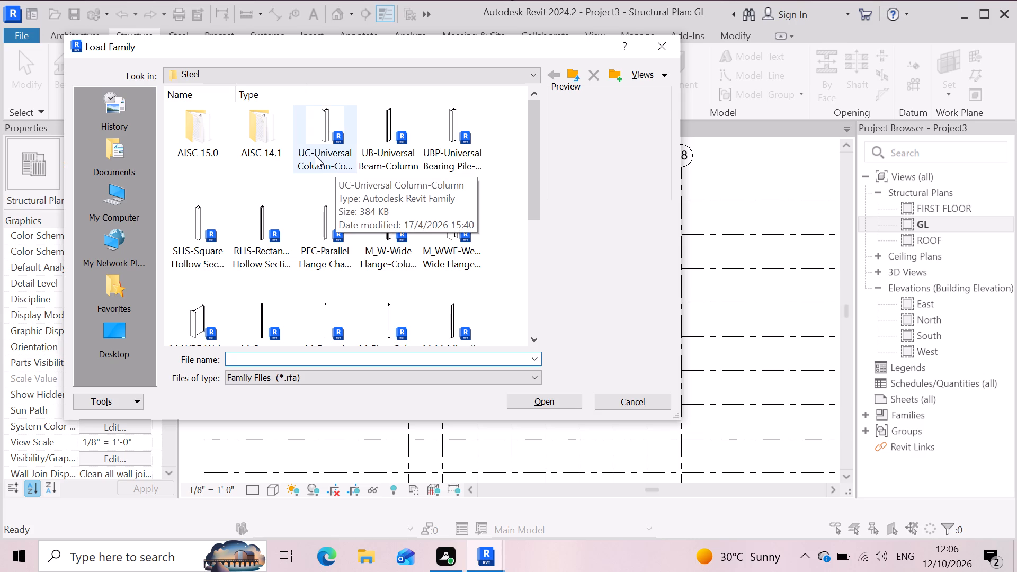
scroll(324, 168, "up", 2)
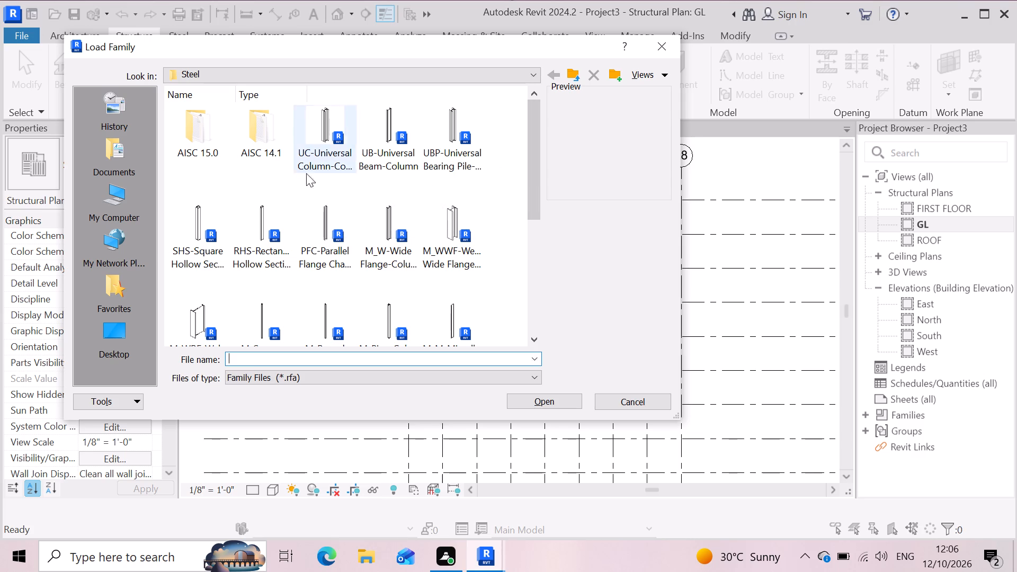
left_click(568, 70)
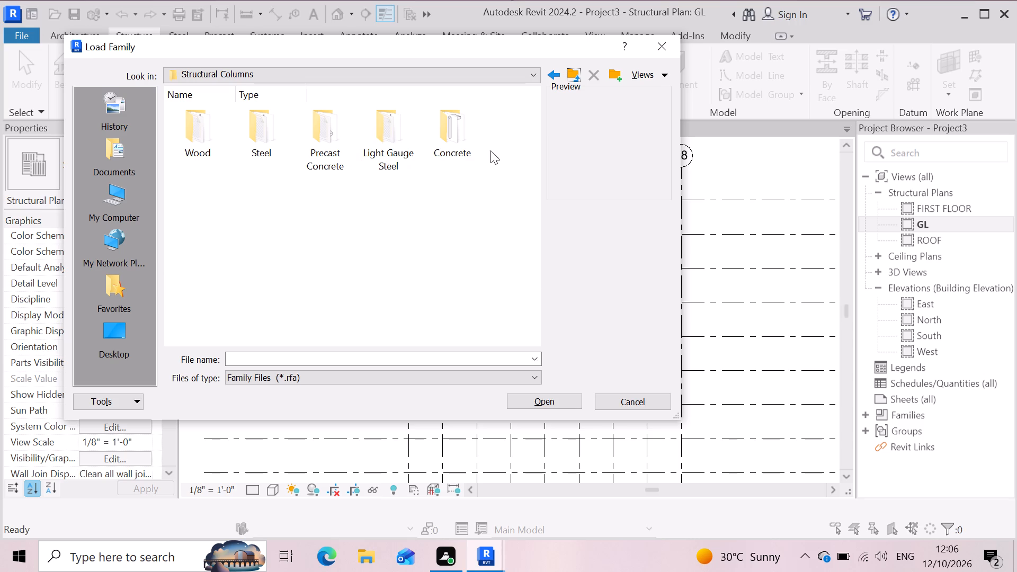
left_click(574, 71)
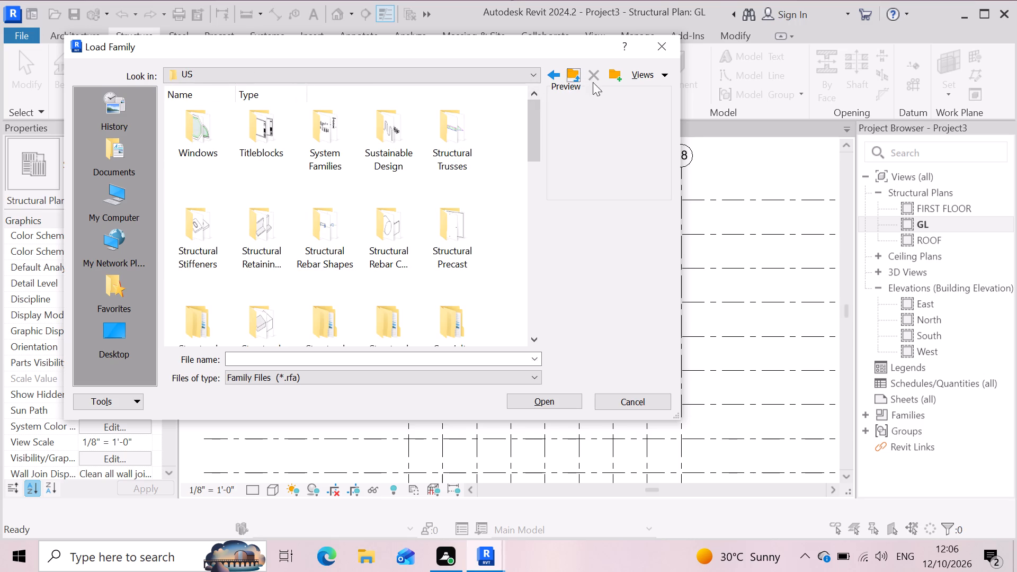
left_click(572, 74)
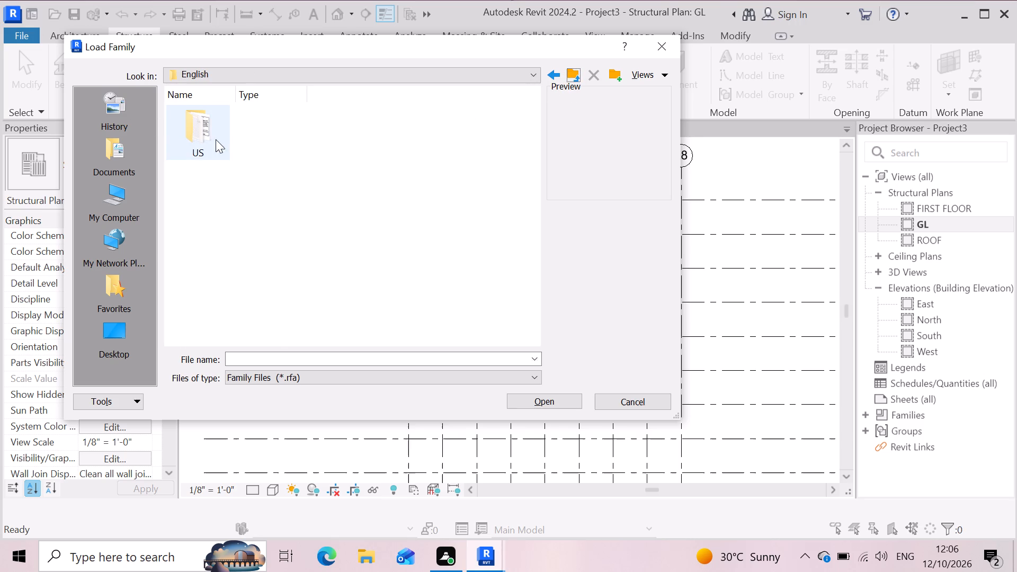
double_click(207, 137)
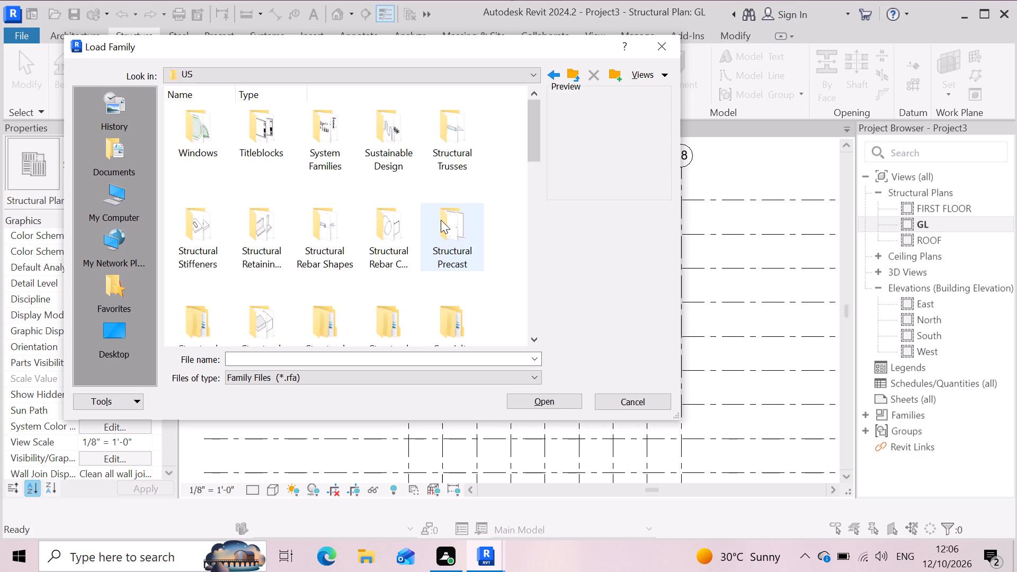
scroll(441, 220, "down", 2)
scroll(445, 204, "up", 2)
scroll(332, 184, "down", 3)
scroll(405, 214, "down", 3)
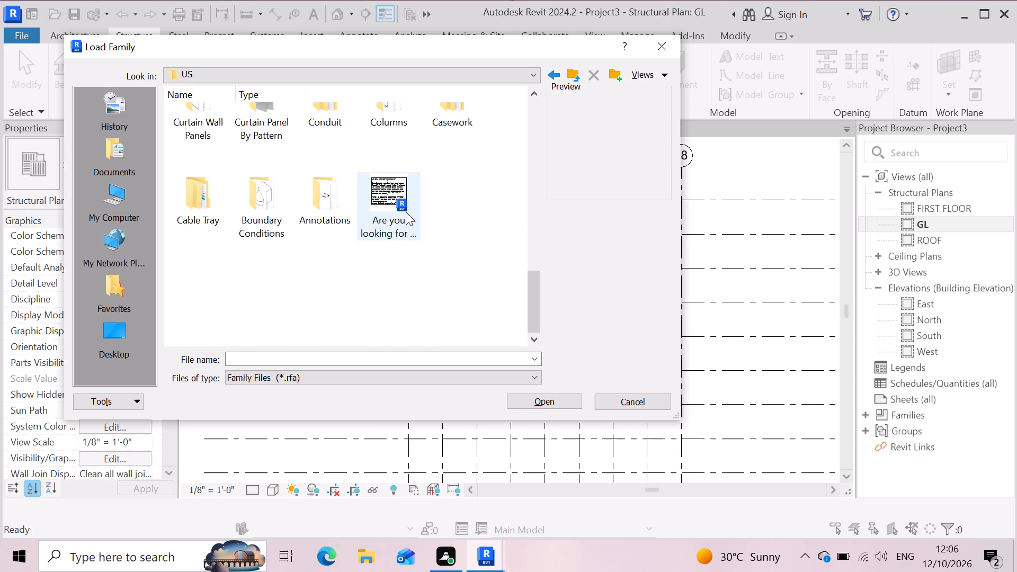
scroll(406, 212, "down", 2)
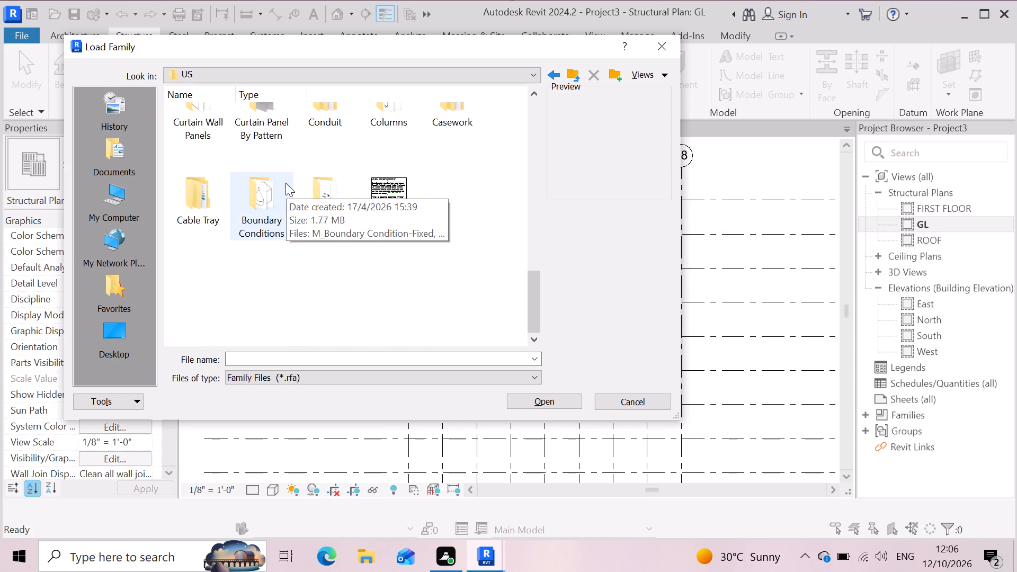
scroll(350, 179, "up", 3)
left_click(573, 78)
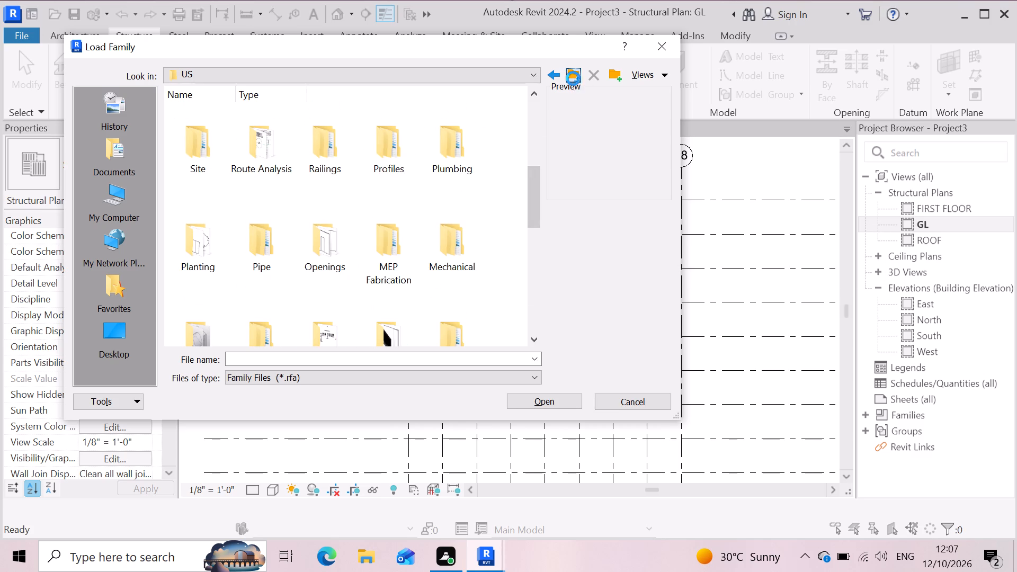
double_click(203, 128)
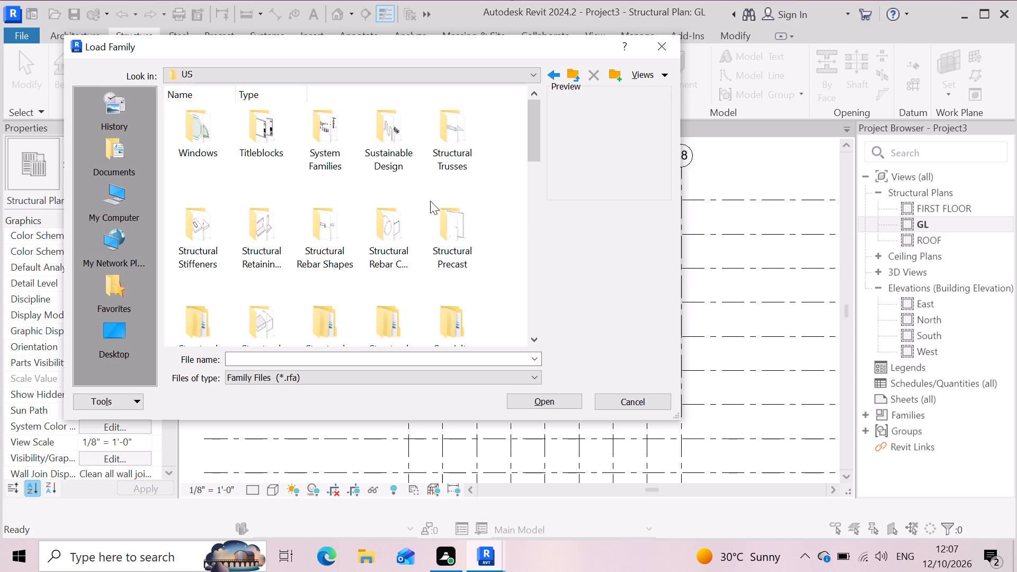
scroll(266, 228, "down", 1)
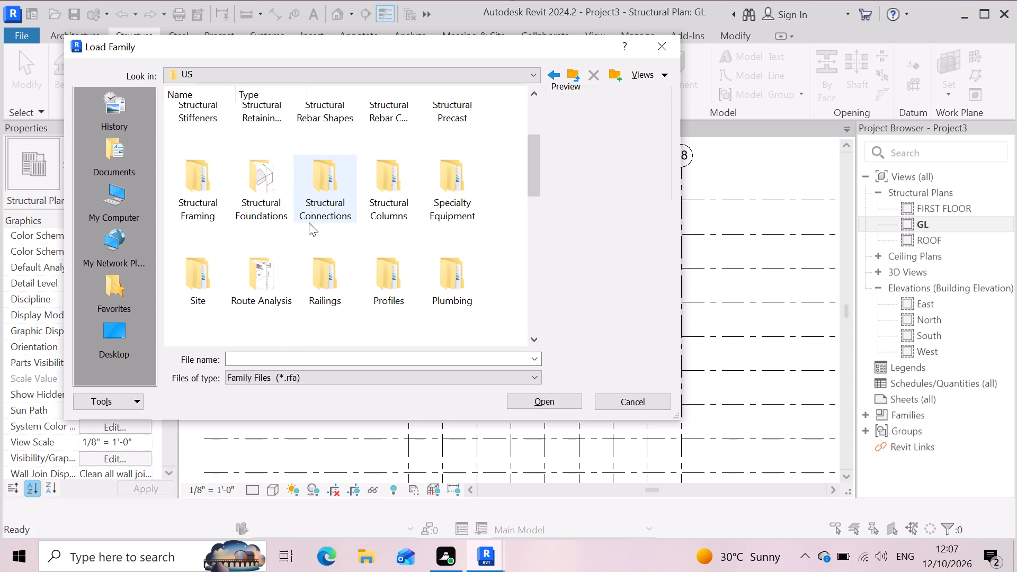
double_click(255, 187)
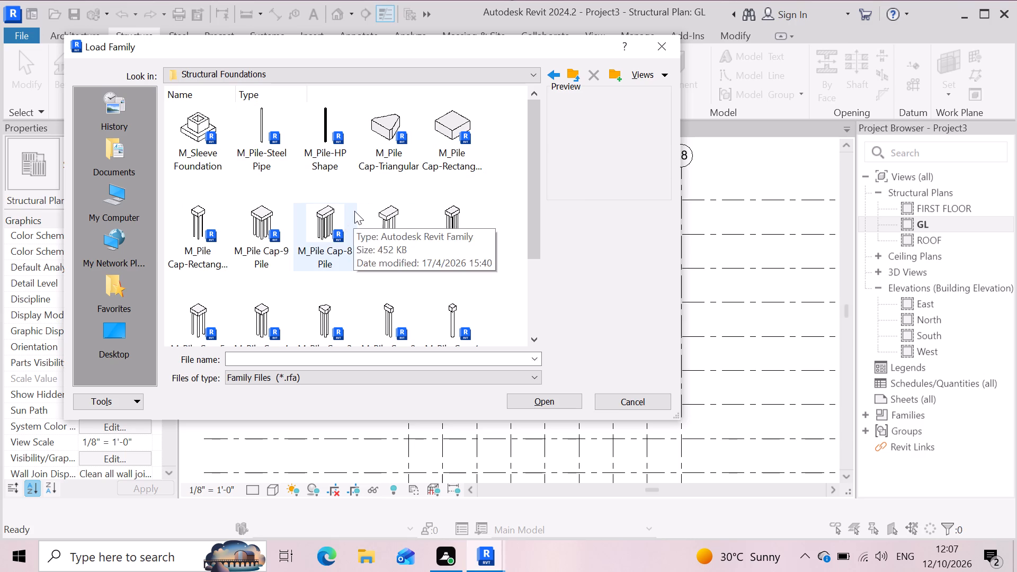
scroll(354, 211, "down", 3)
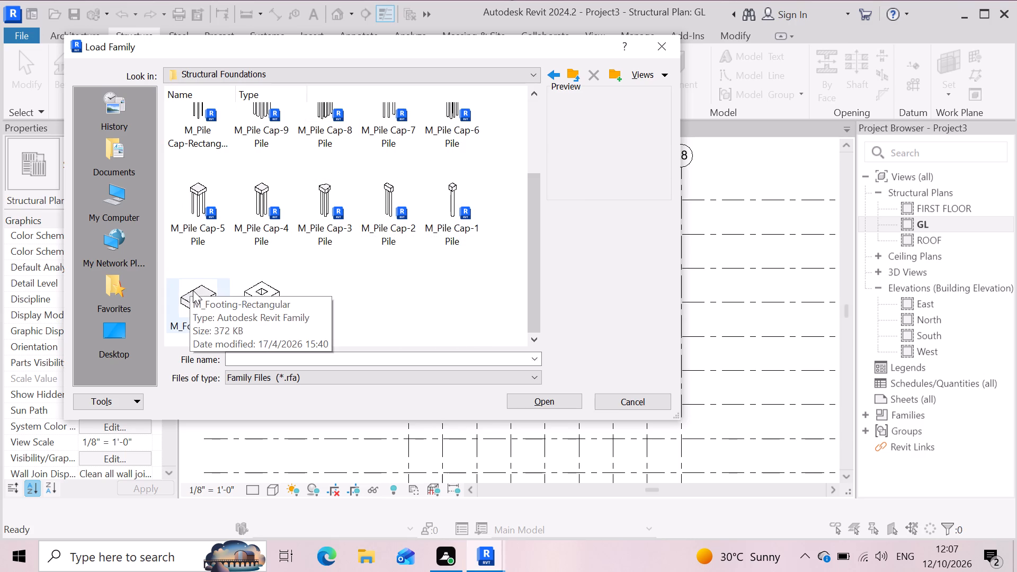
left_click(193, 290)
left_click(194, 287)
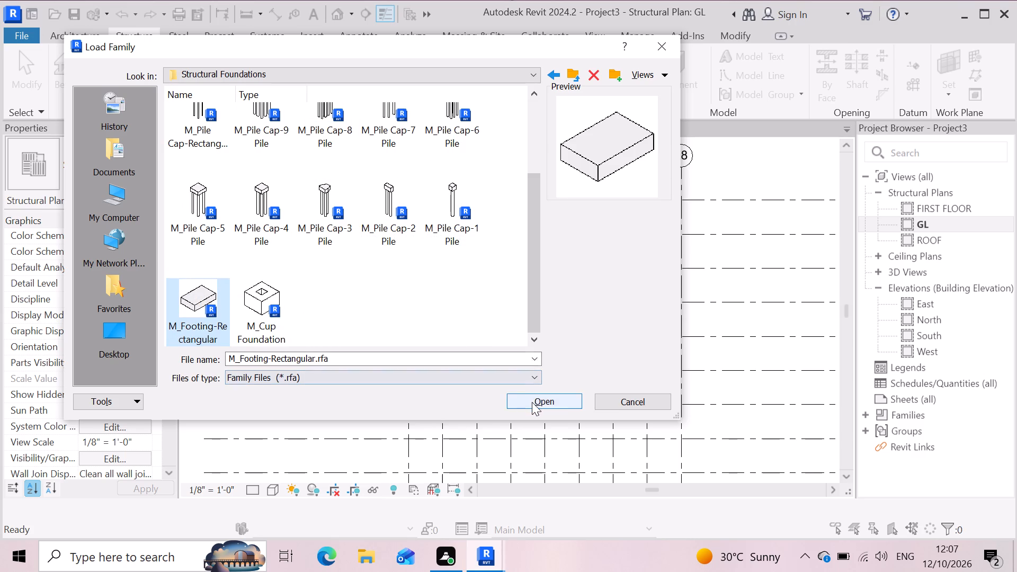
left_click(532, 402)
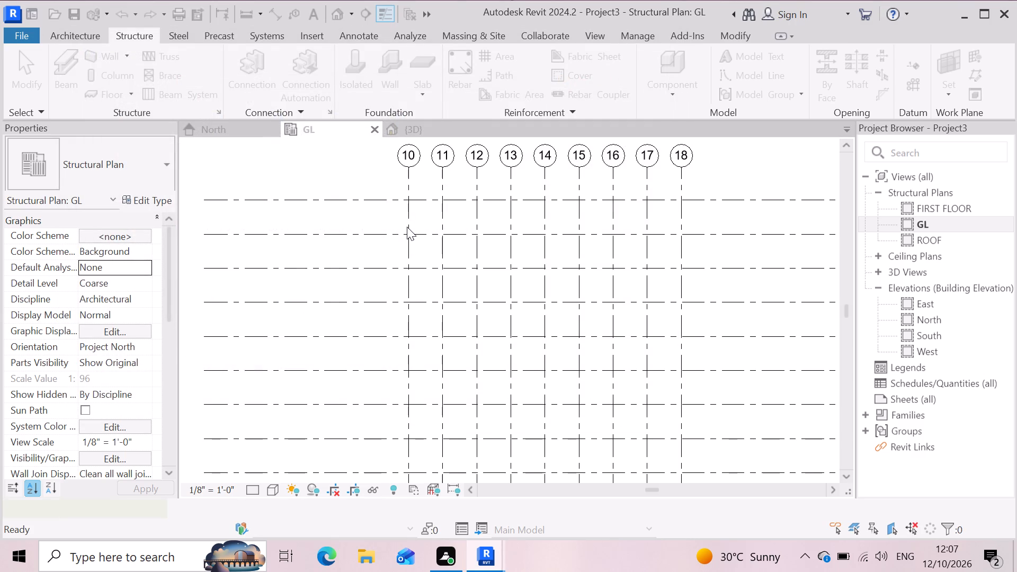
Place one 1800 x 1200 x 450mm M_Footing-Rectangular footing where grid 10 meets the northernmost east-west grid on the GL plan.
scroll(410, 216, "up", 5)
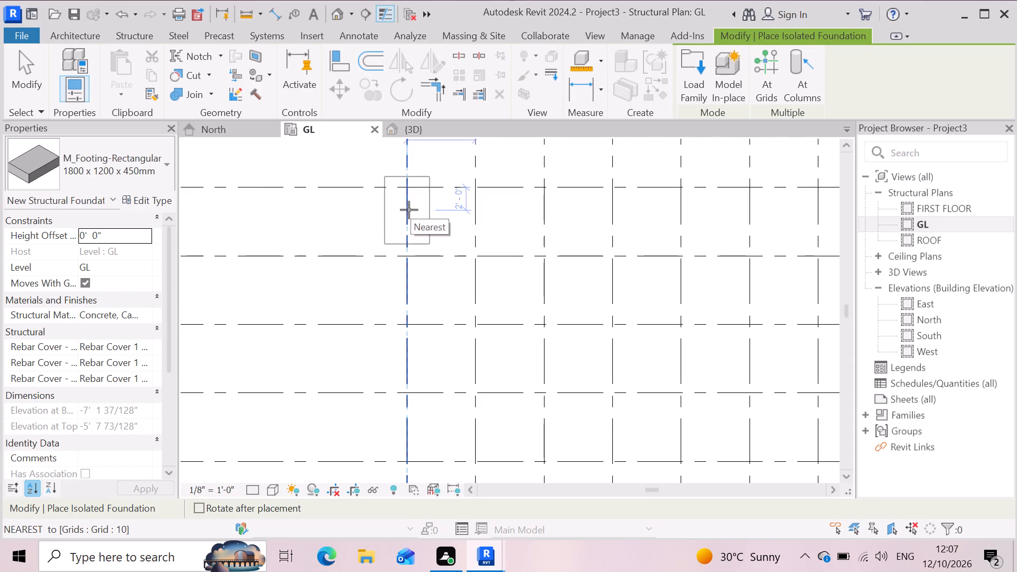
left_click(412, 187)
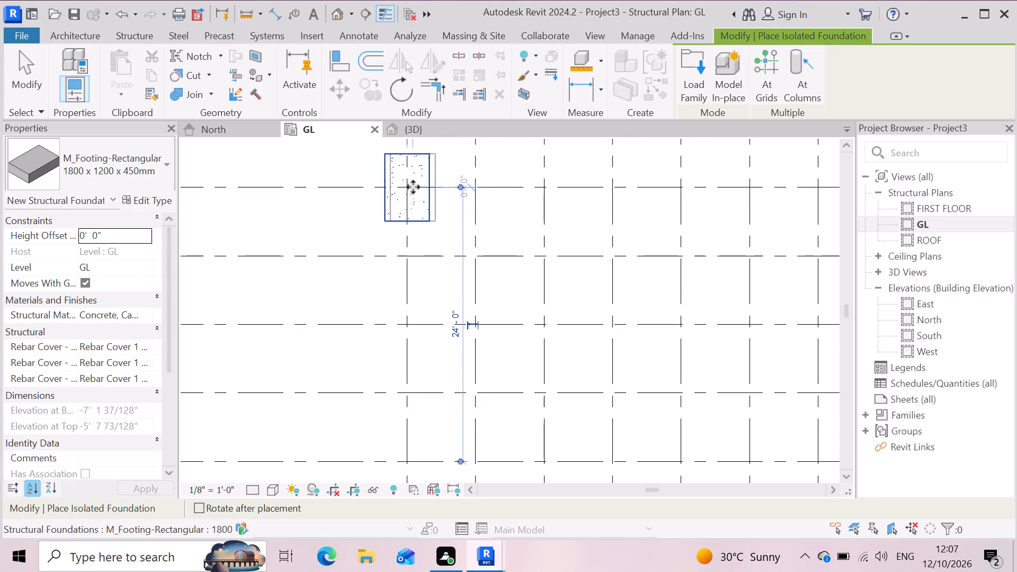
Inspect the placed footing in the 3D view against grid 10, the surrounding grids and the levels, ending footing placement.
left_click(440, 129)
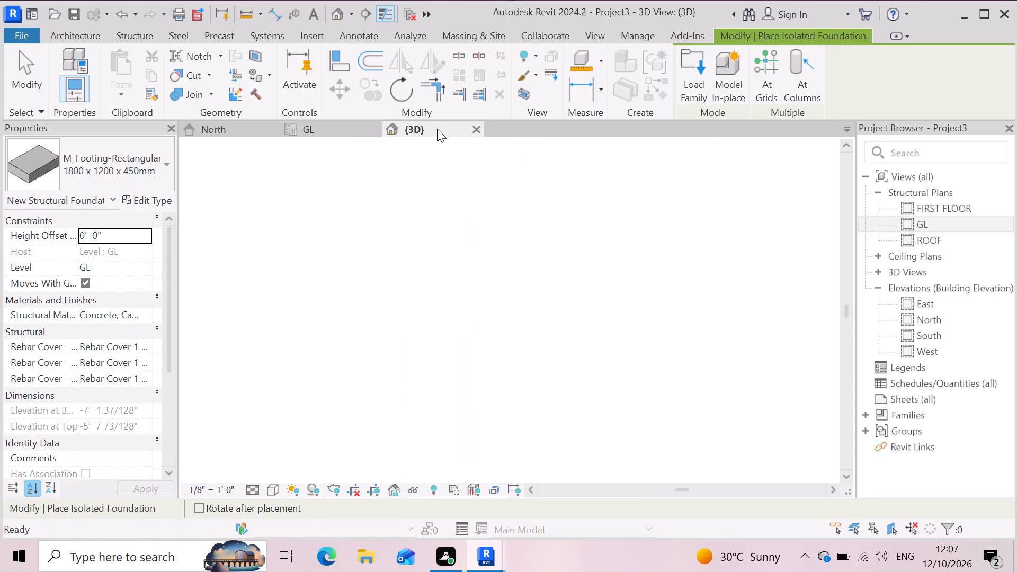
scroll(586, 321, "up", 3)
scroll(578, 250, "up", 3)
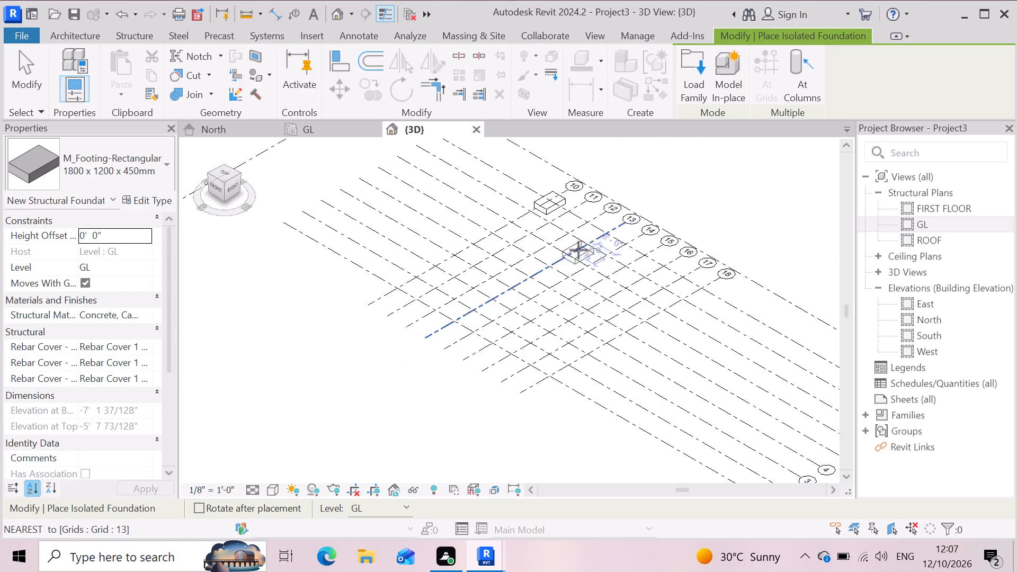
scroll(577, 250, "up", 1)
scroll(577, 250, "down", 3)
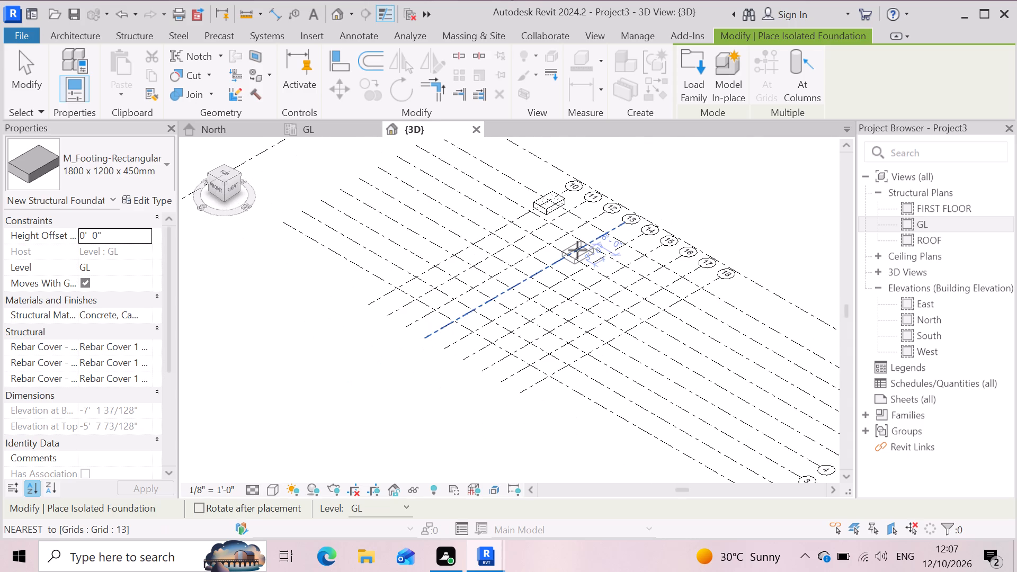
scroll(577, 250, "down", 1)
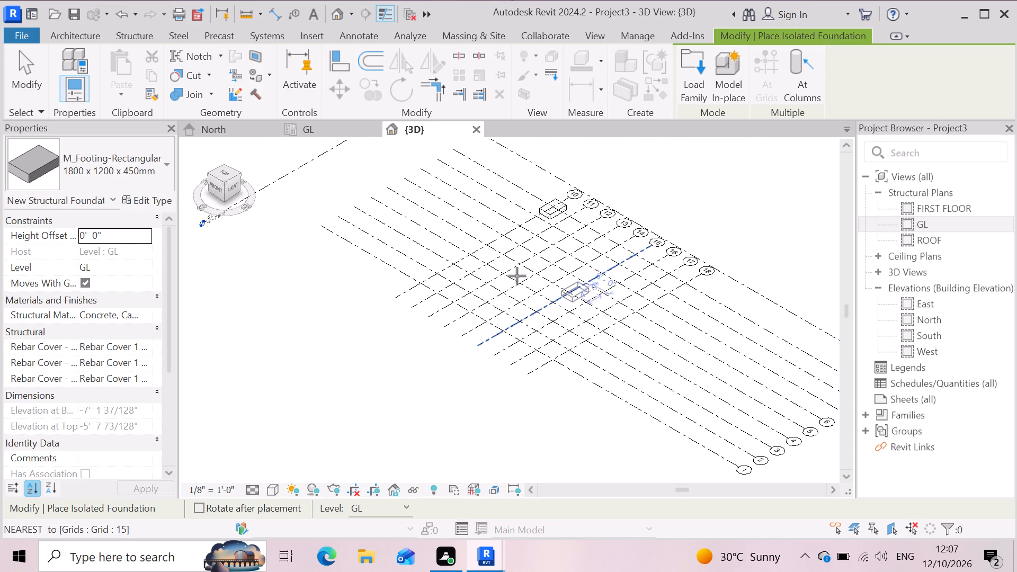
key("Escape")
scroll(325, 313, "down", 2)
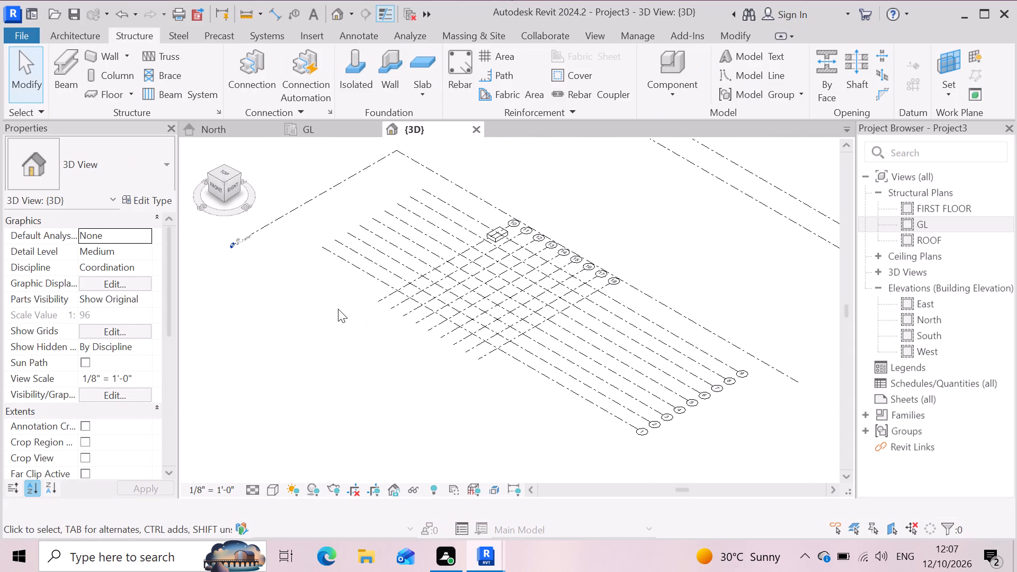
scroll(325, 389, "up", 1)
scroll(325, 382, "down", 1)
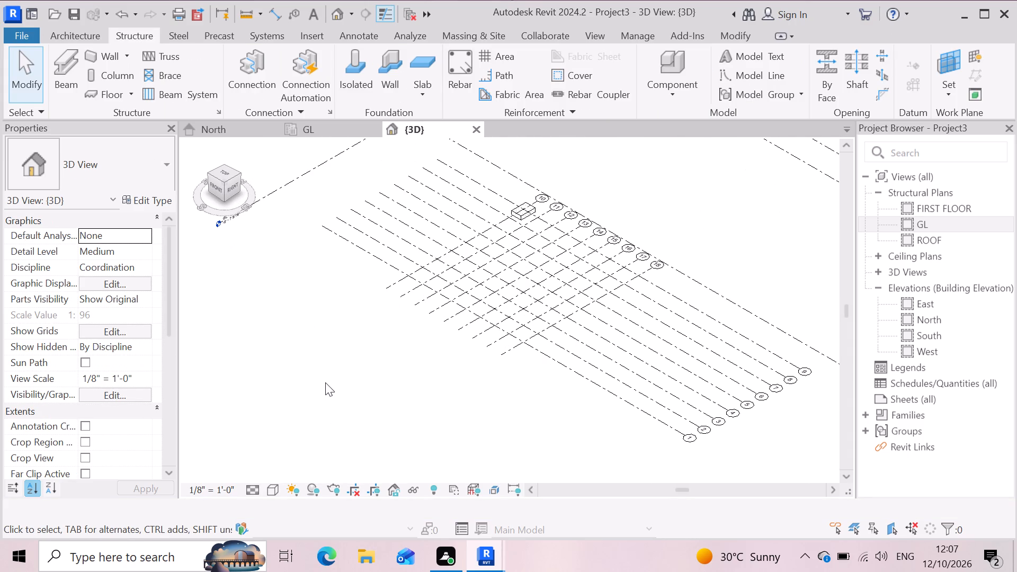
scroll(325, 382, "down", 3)
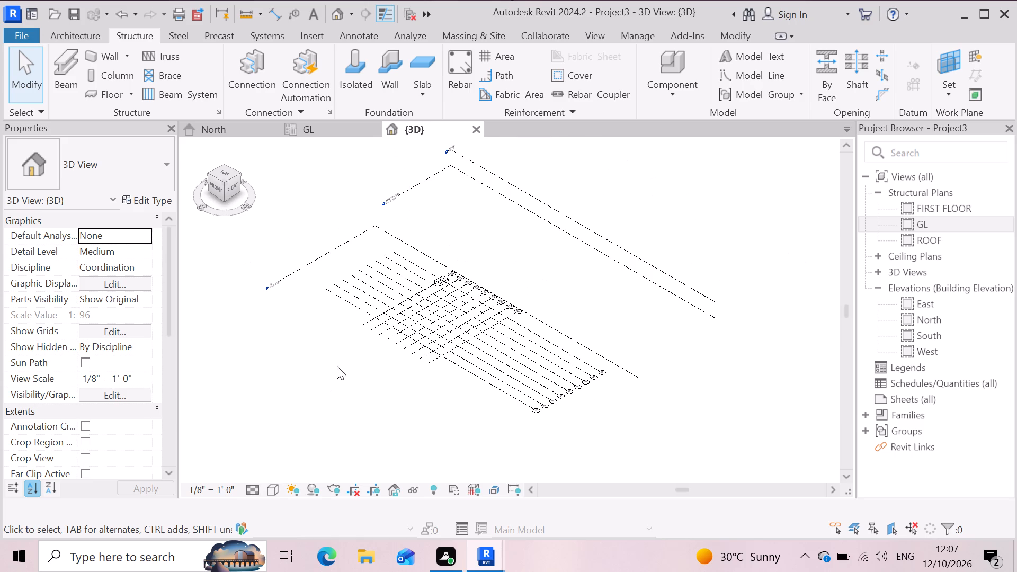
scroll(399, 342, "up", 2)
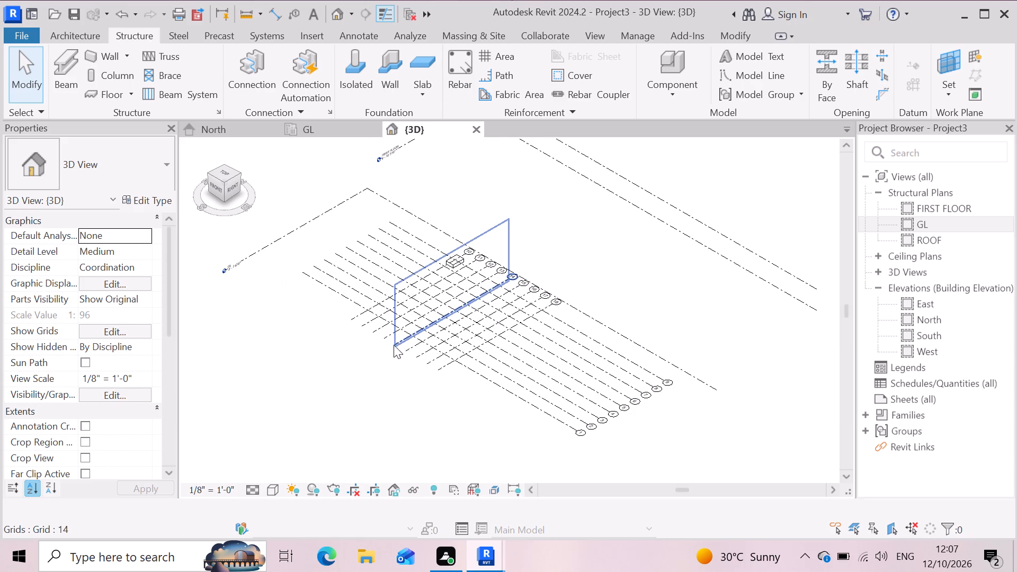
scroll(379, 355, "down", 2)
scroll(463, 278, "up", 2)
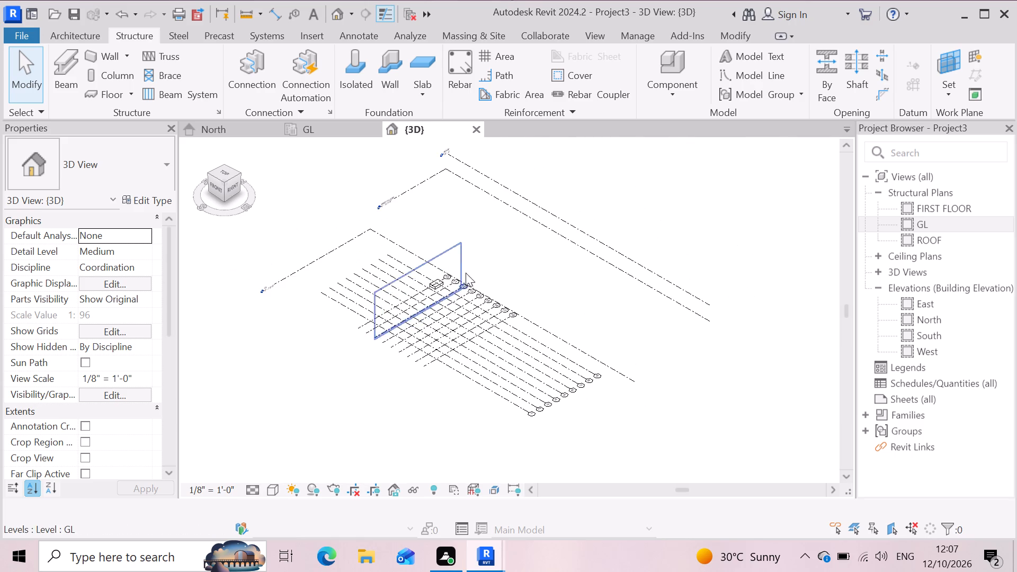
scroll(467, 269, "up", 5)
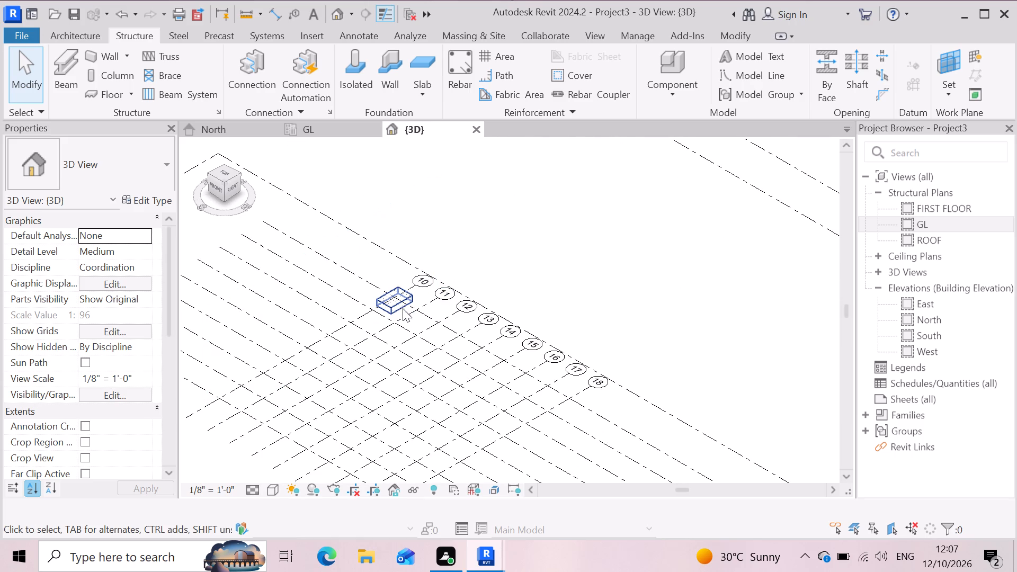
left_click(432, 285)
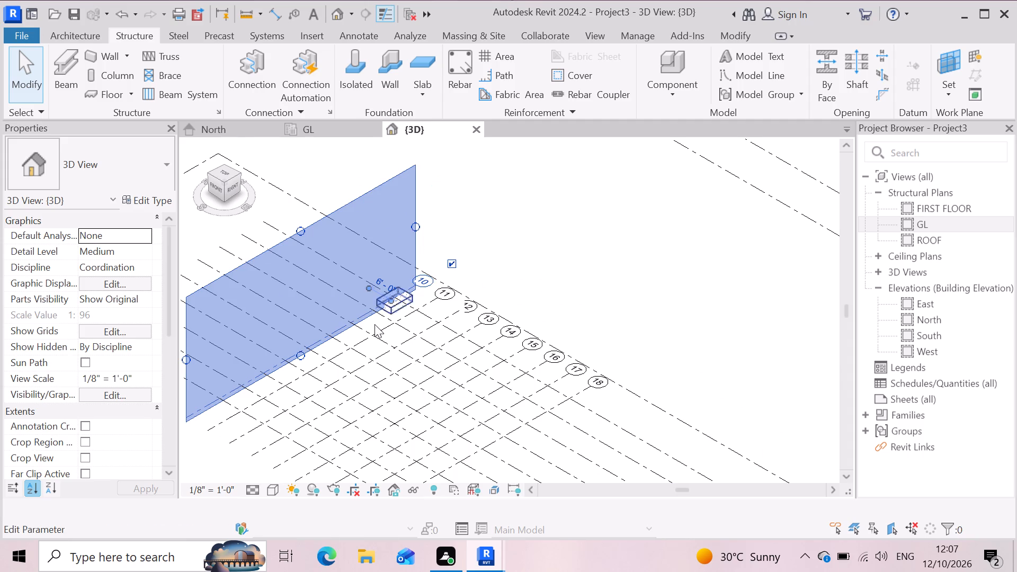
scroll(349, 326, "down", 3)
scroll(411, 285, "down", 1)
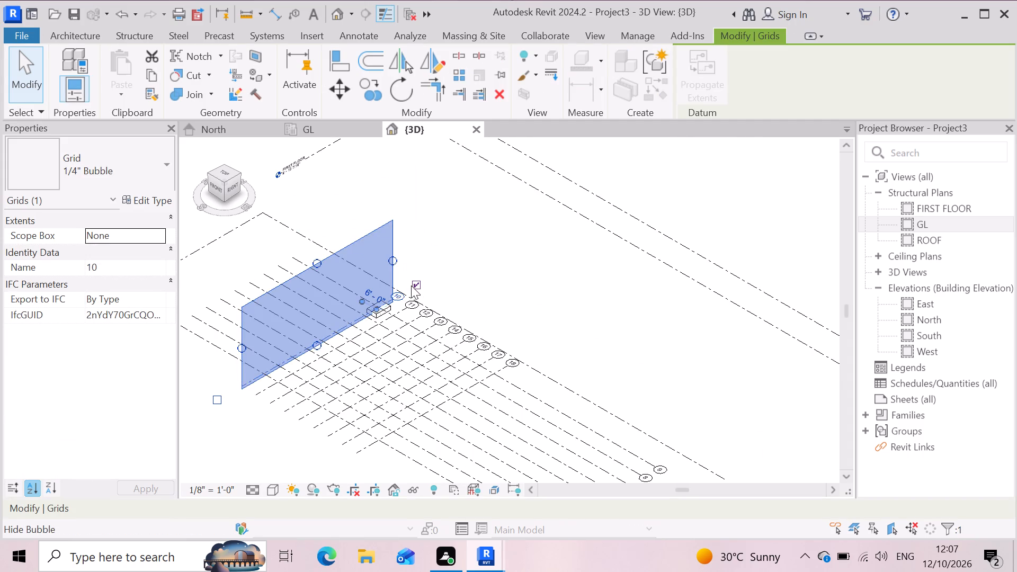
scroll(411, 285, "down", 1)
scroll(390, 306, "up", 2)
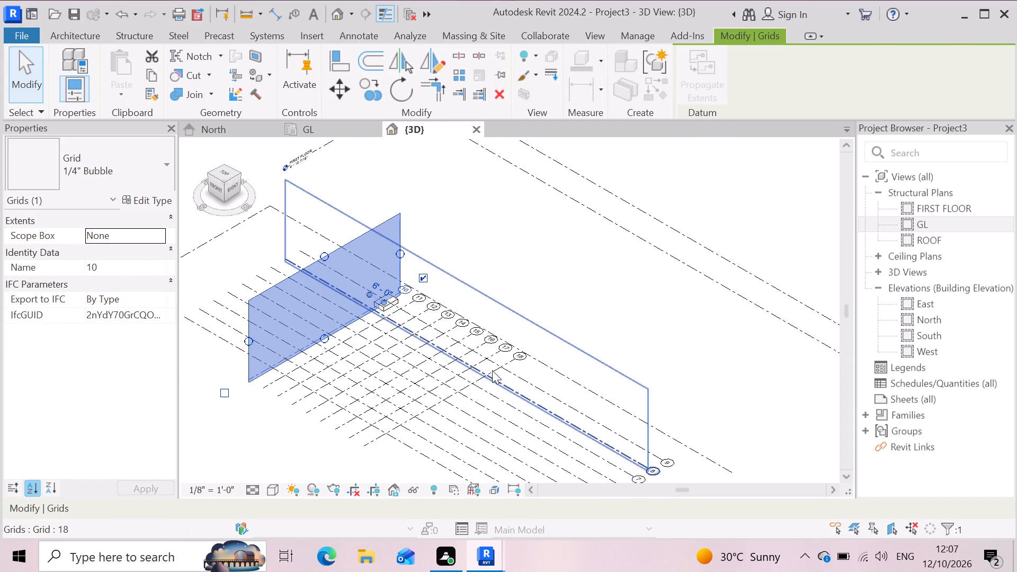
key("Escape")
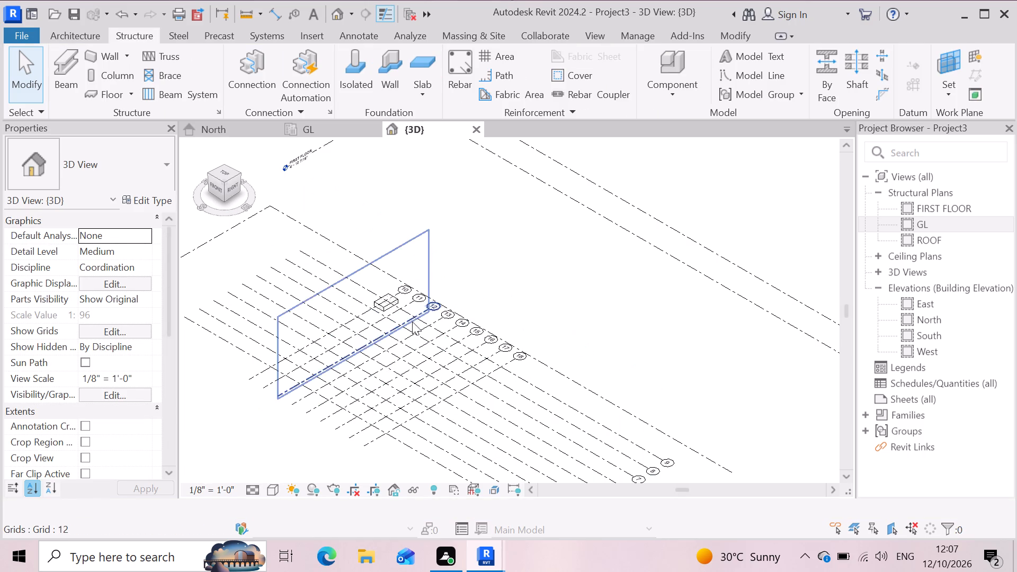
Set the 3D view's visual style to Realistic.
scroll(412, 328, "up", 3)
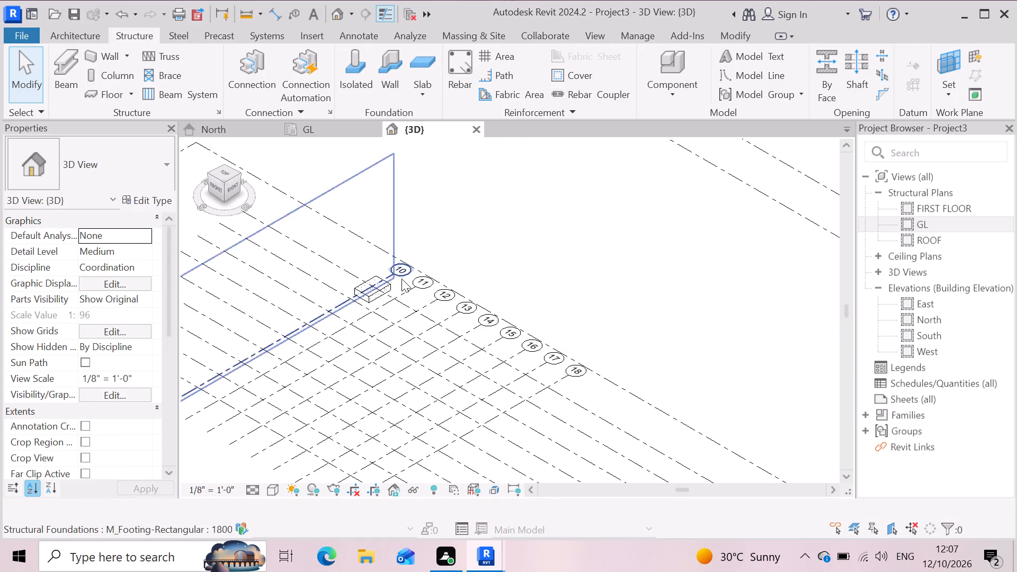
left_click(274, 493)
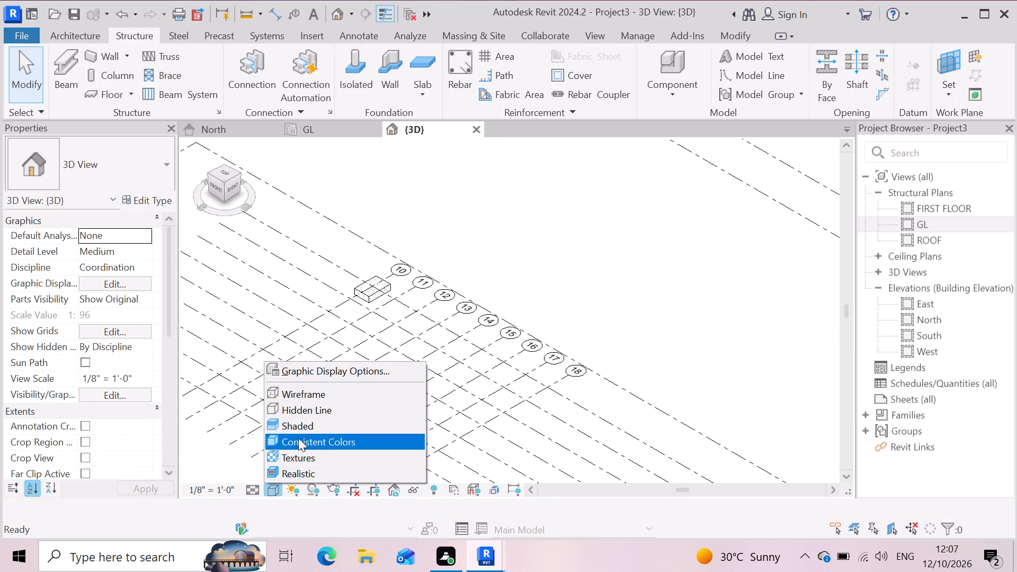
left_click(299, 469)
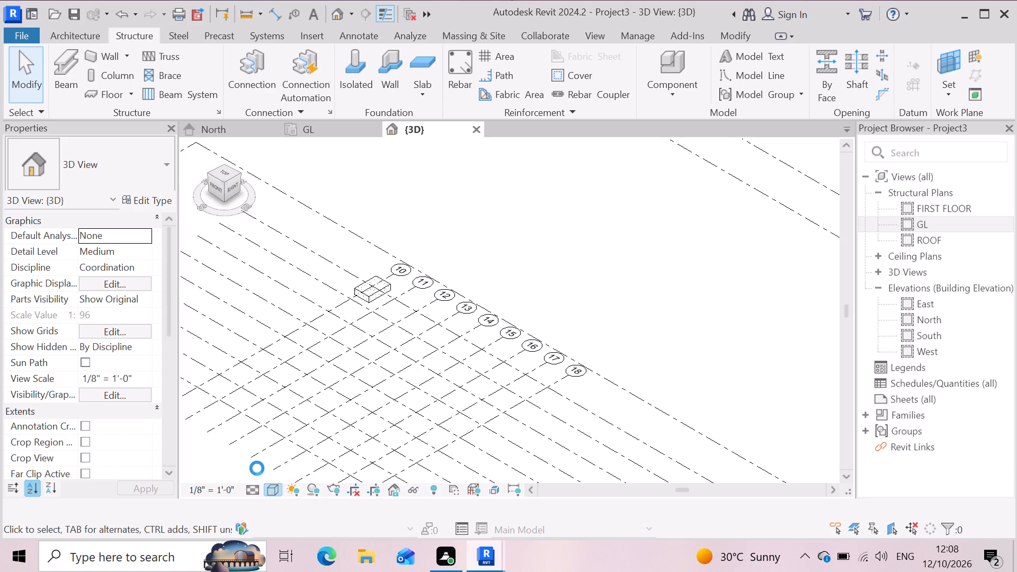
Examine the placed footing in the 3D view, and against the grids and levels in the North elevation.
scroll(357, 329, "up", 3)
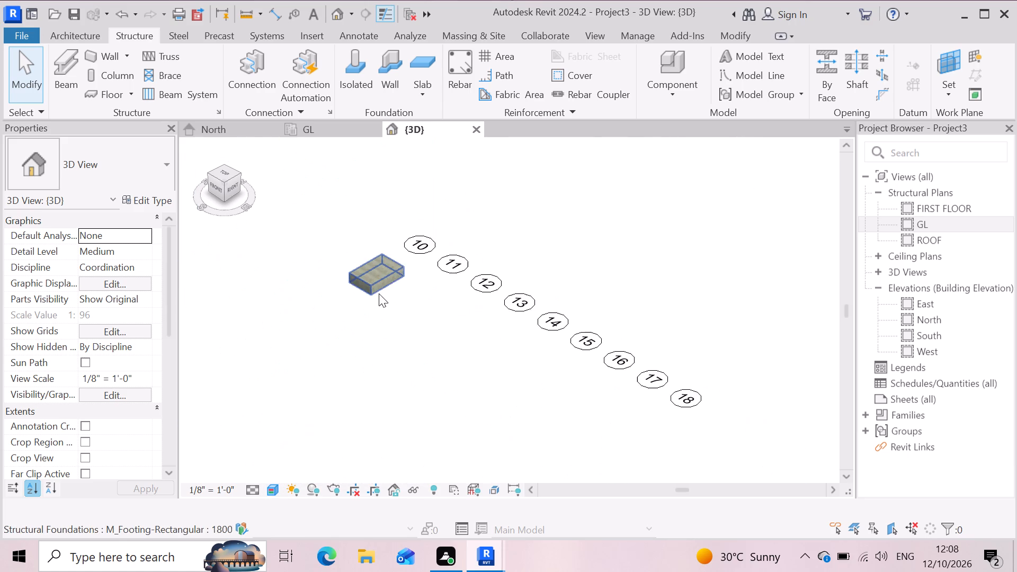
scroll(379, 293, "up", 2)
scroll(352, 351, "down", 3)
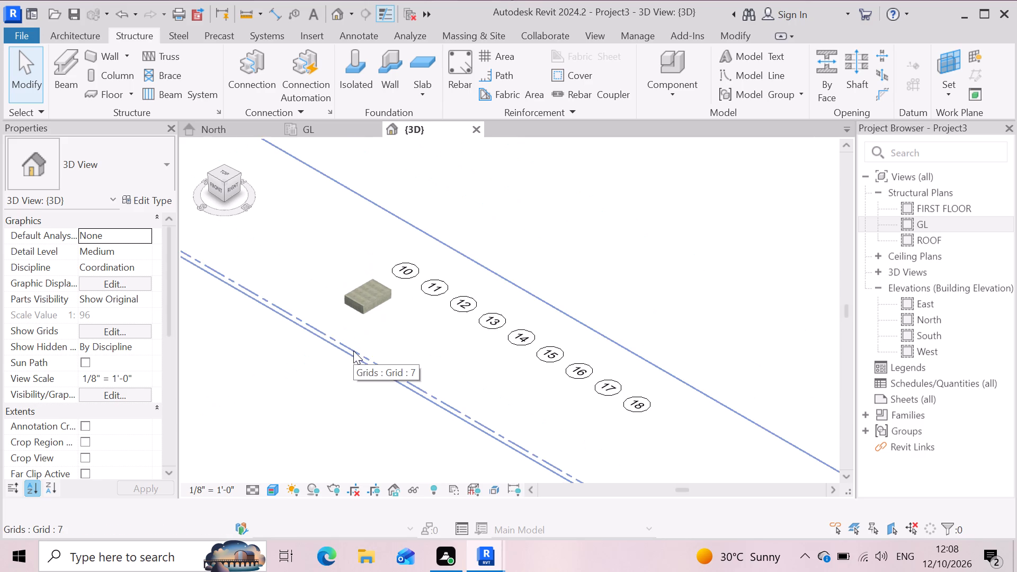
scroll(353, 351, "down", 2)
scroll(466, 354, "down", 8)
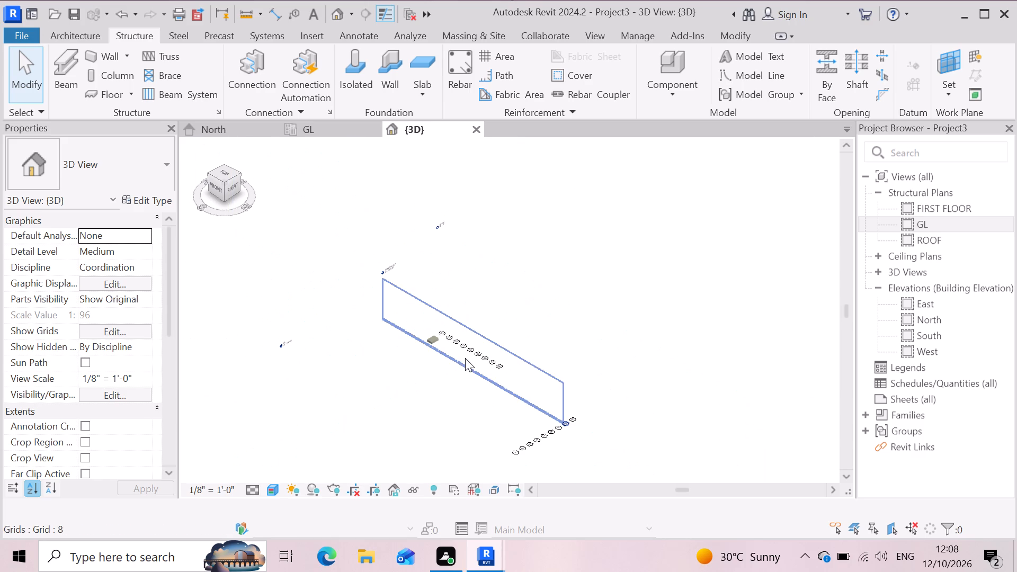
scroll(391, 399, "up", 2)
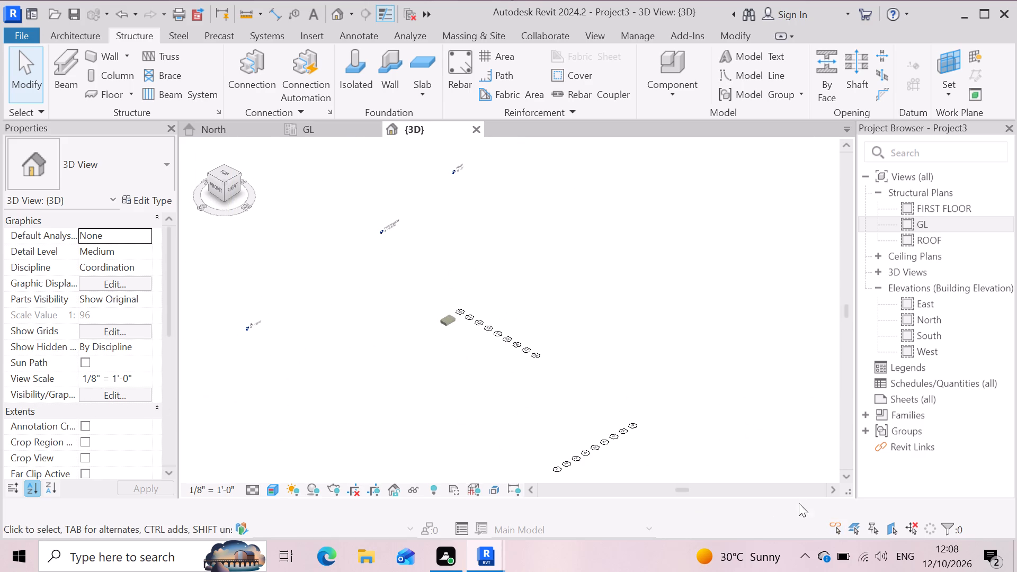
double_click(943, 323)
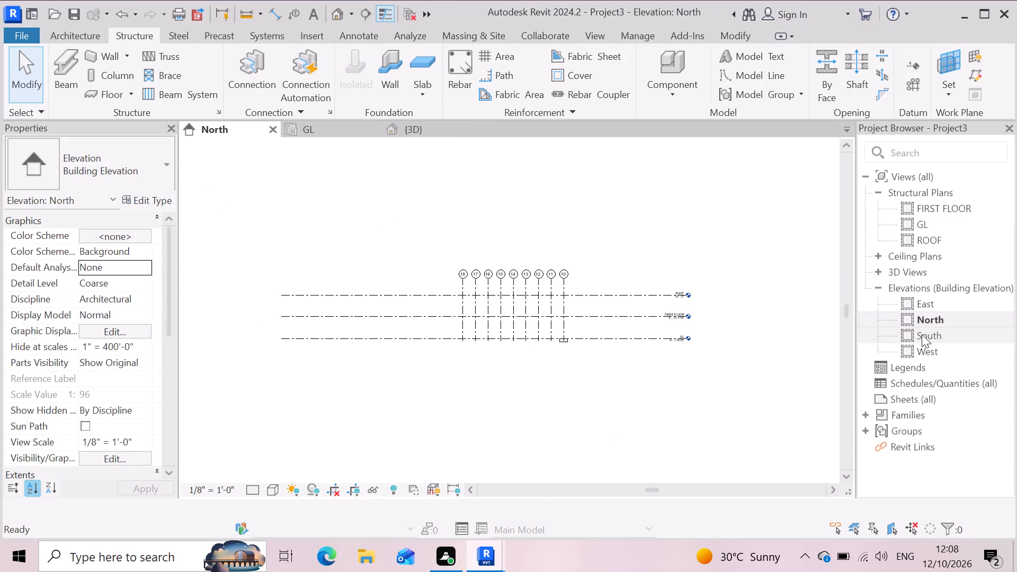
scroll(565, 335, "up", 6)
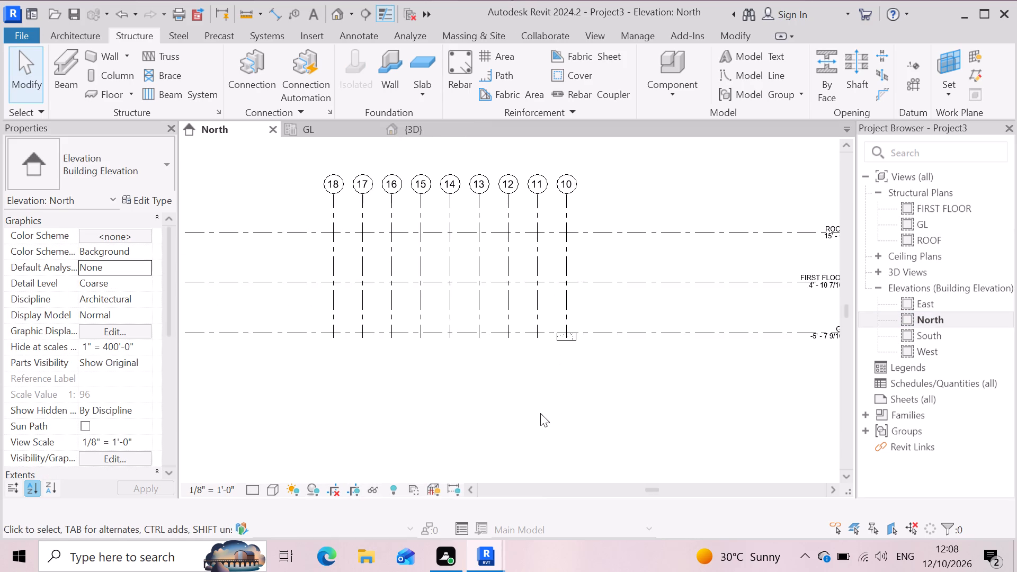
scroll(583, 355, "up", 3)
scroll(580, 385, "down", 3)
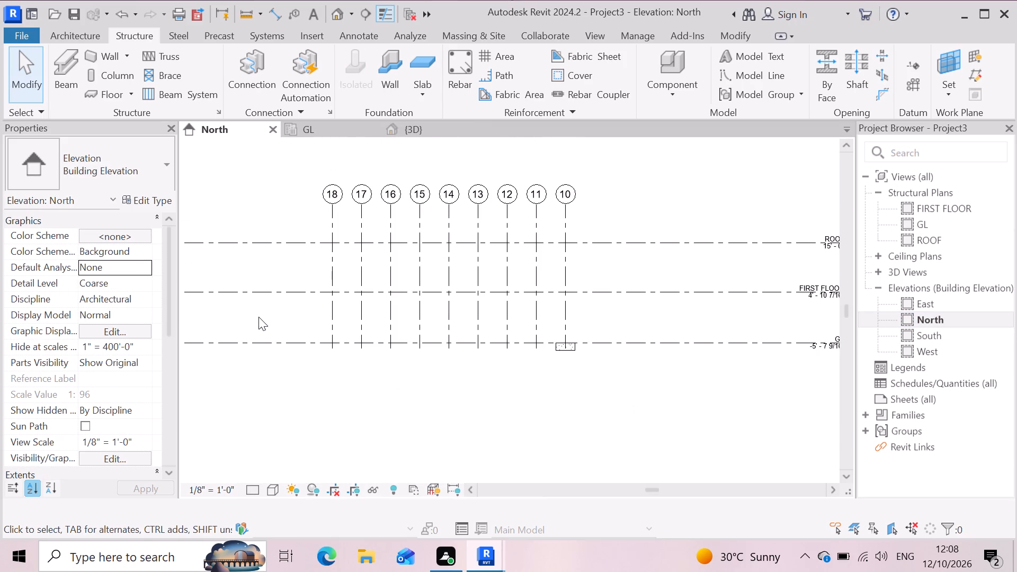
Return to the GL structural plan and examine the footing at grid 10 and the surrounding grid layout.
double_click(941, 221)
scroll(558, 366, "down", 3)
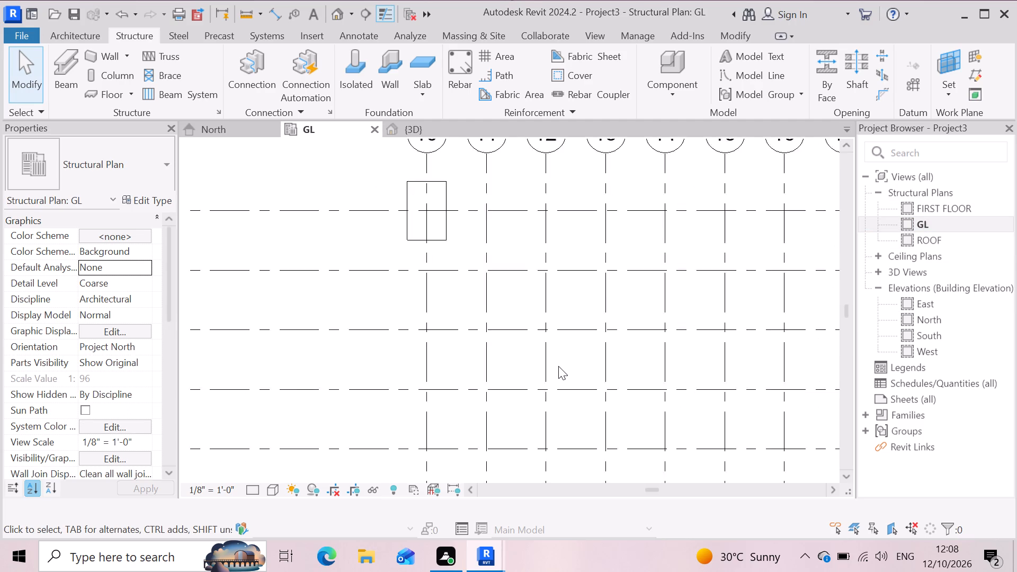
scroll(558, 366, "down", 6)
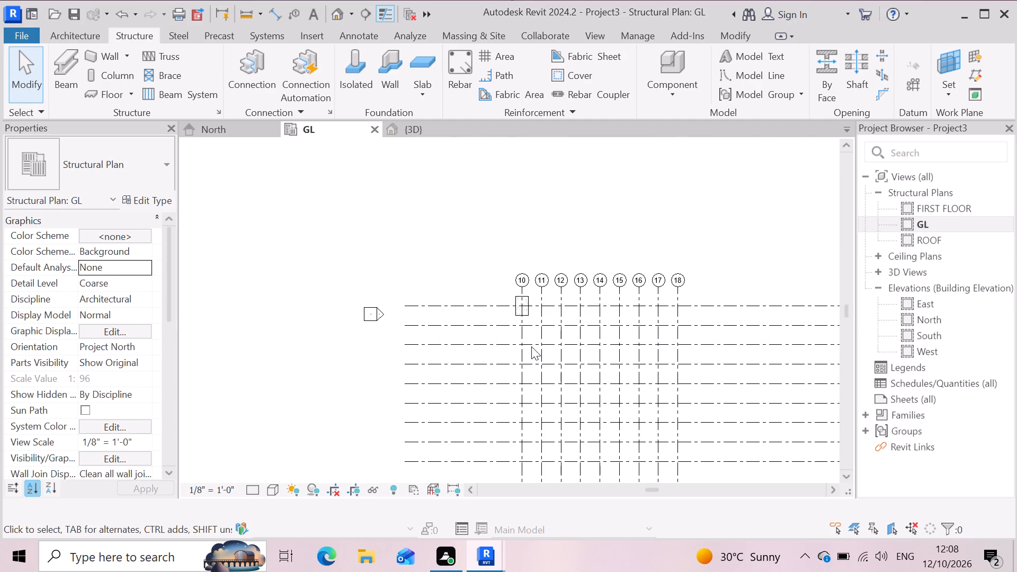
scroll(535, 320, "up", 3)
scroll(523, 255, "up", 4)
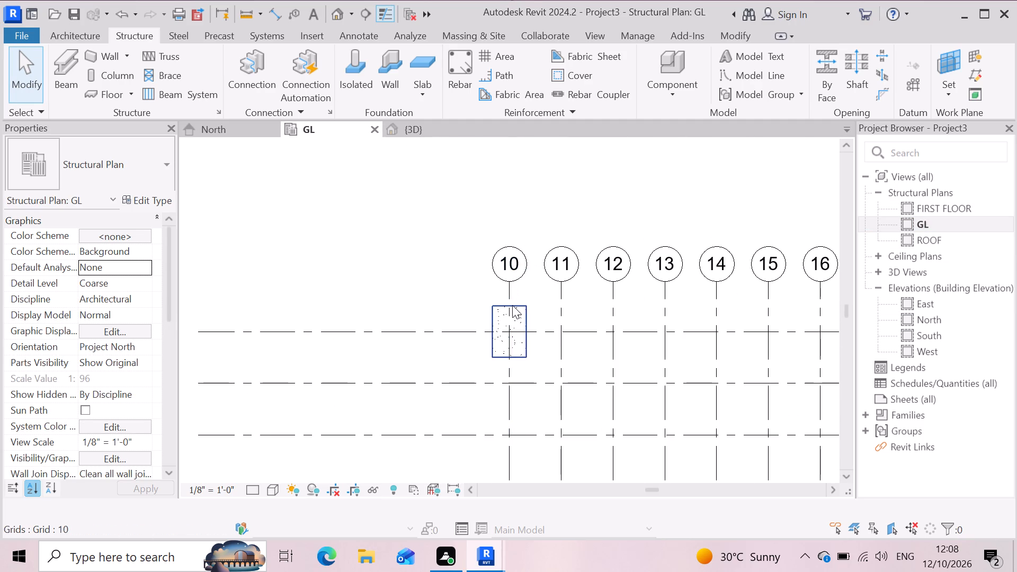
left_click(571, 274)
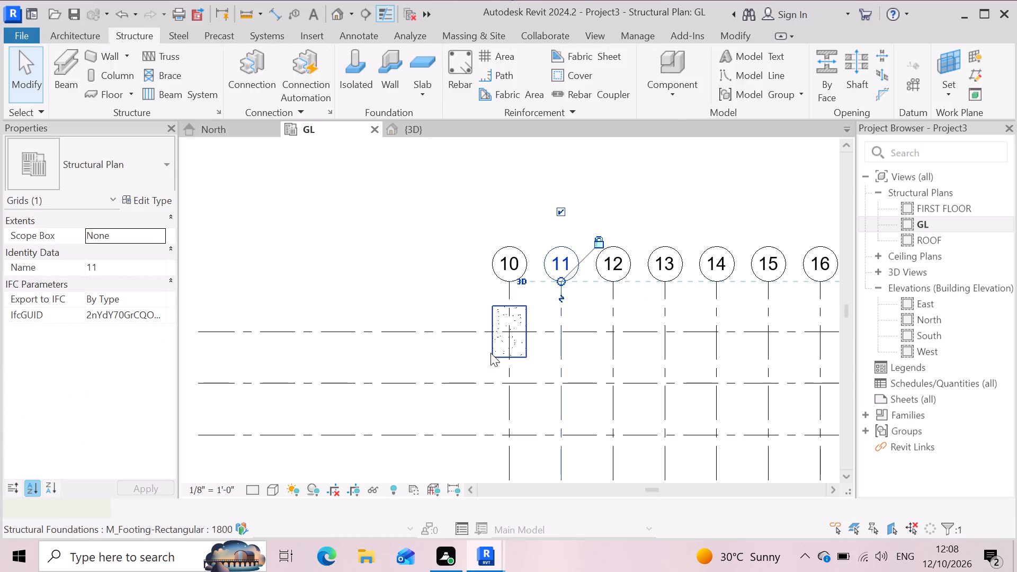
scroll(478, 312, "down", 7)
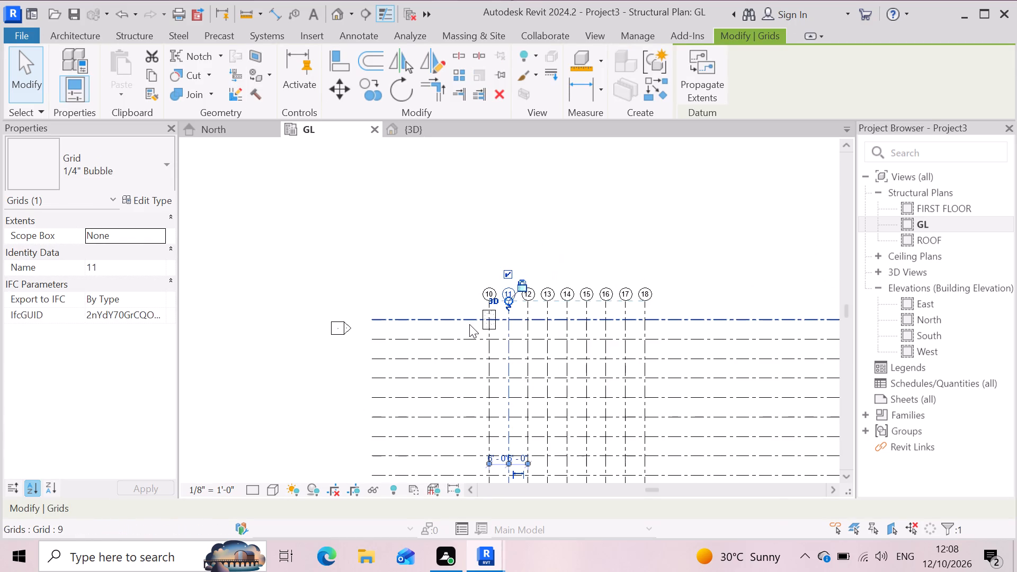
key("Escape")
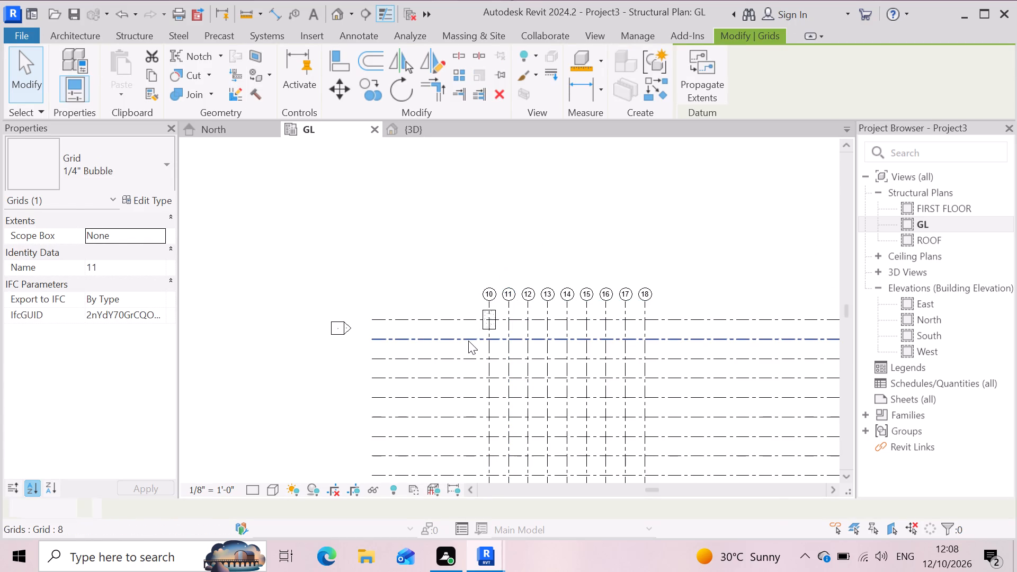
Pin grids 1 to 18, the footing and the enclosed elevation markers on the GL plan, clearing the selection.
scroll(602, 269, "down", 3)
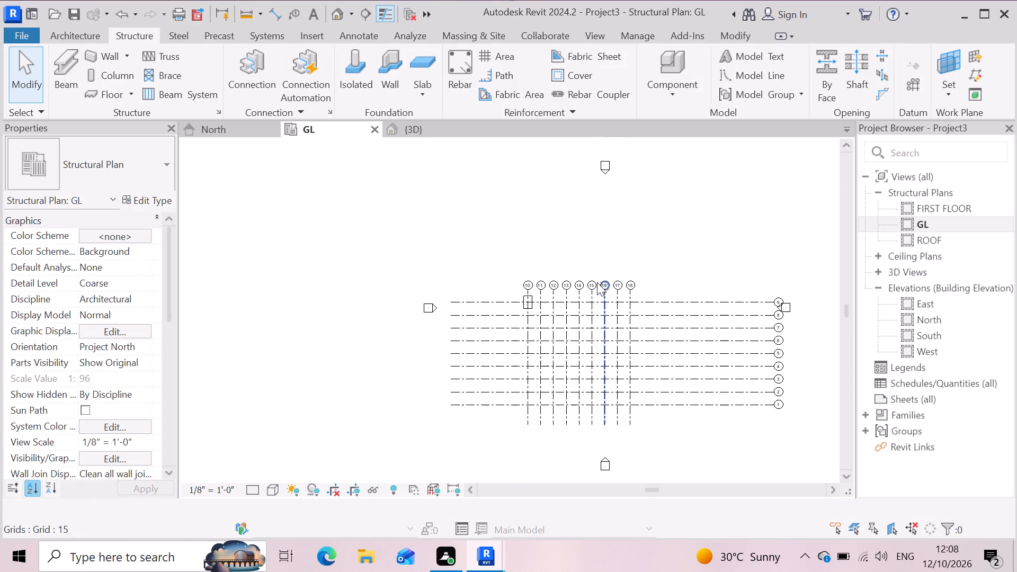
left_click_drag(429, 443, 627, 240)
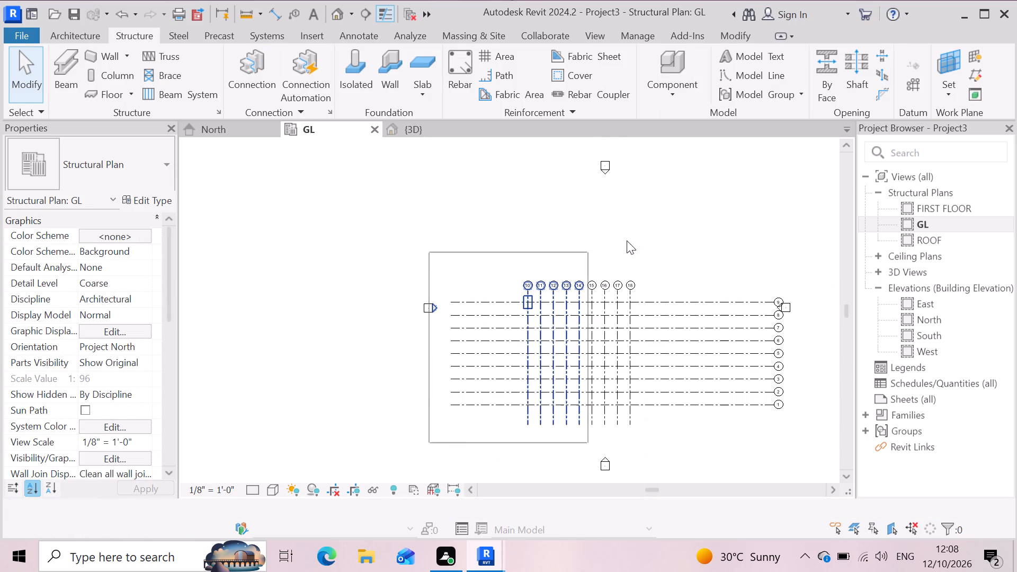
left_click_drag(627, 240, 817, 265)
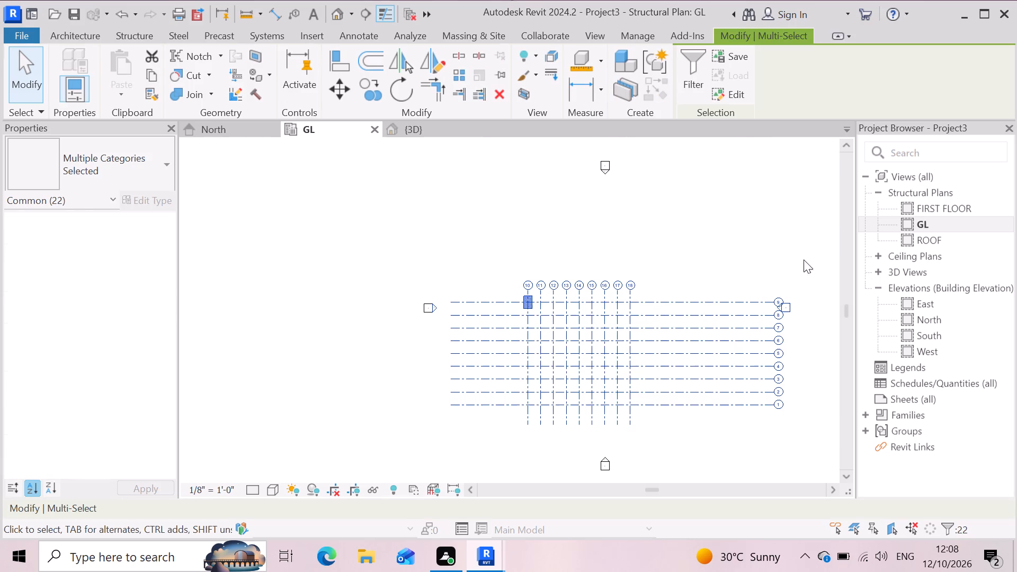
left_click(506, 76)
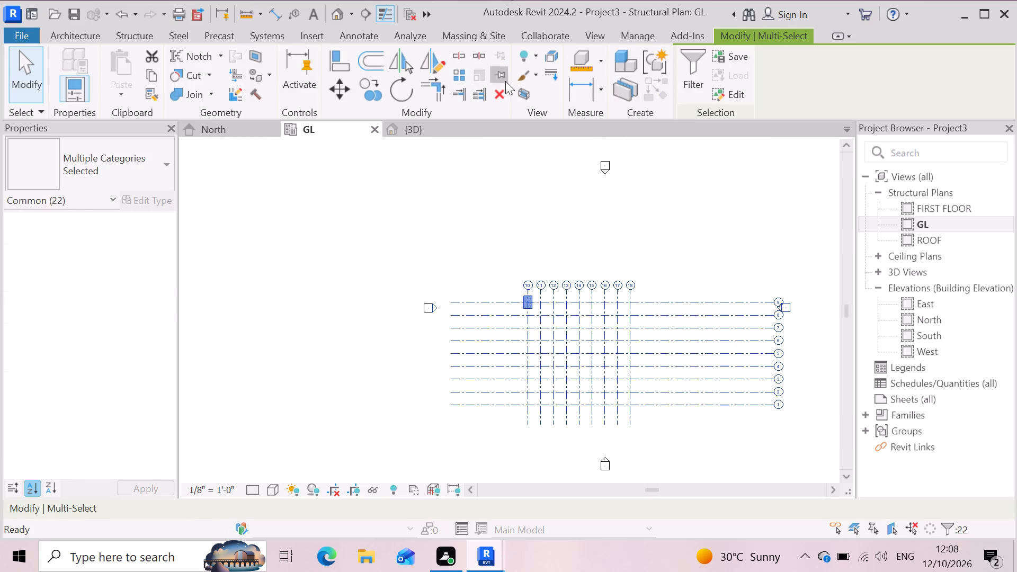
key("Escape")
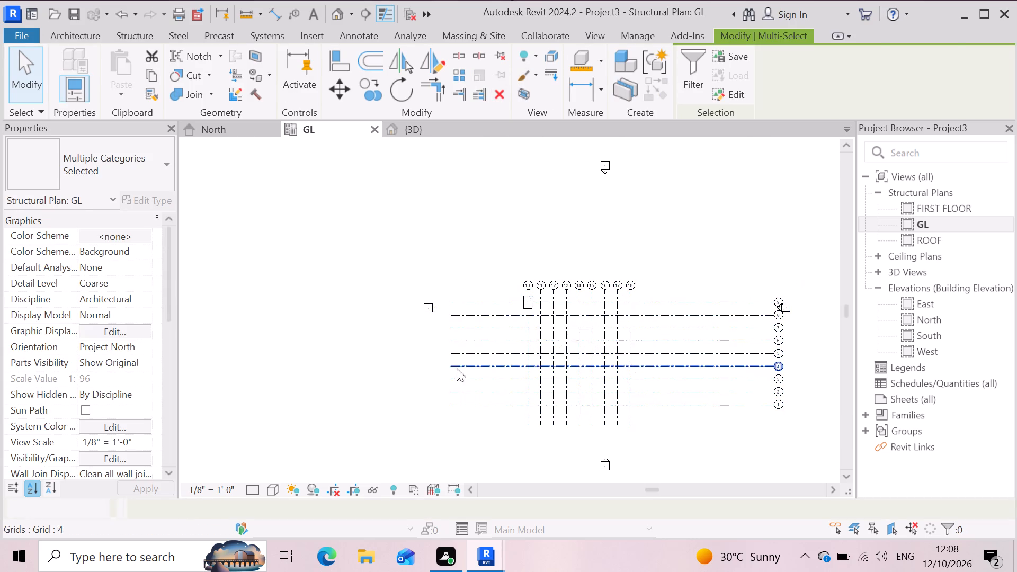
Place 1800 x 1200 x 450mm M_Footing-Rectangular isolated foundations at every intersection of grids 1 to 9 and 10 to 18 on the GL plan.
scroll(418, 365, "down", 2)
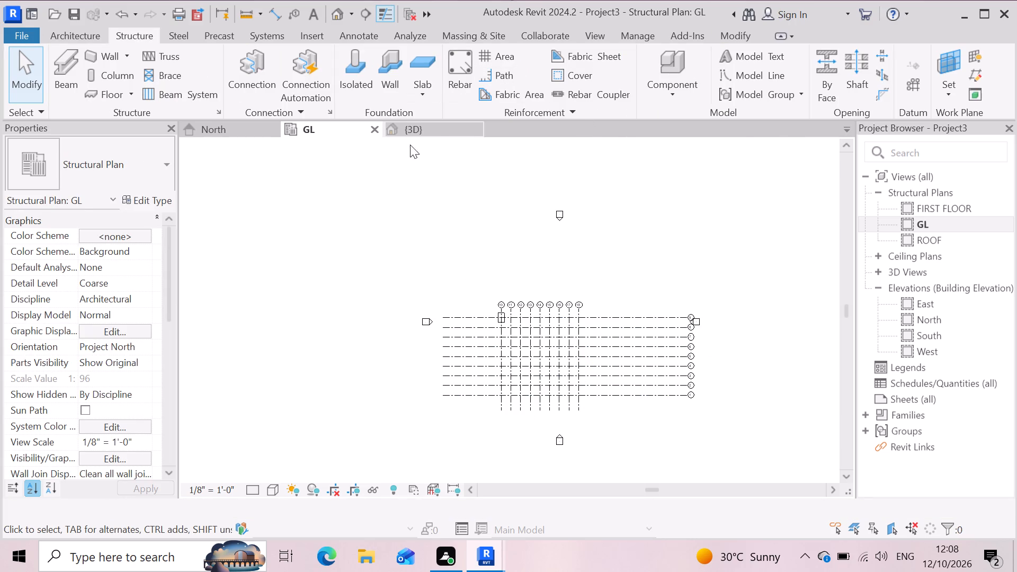
scroll(524, 320, "up", 2)
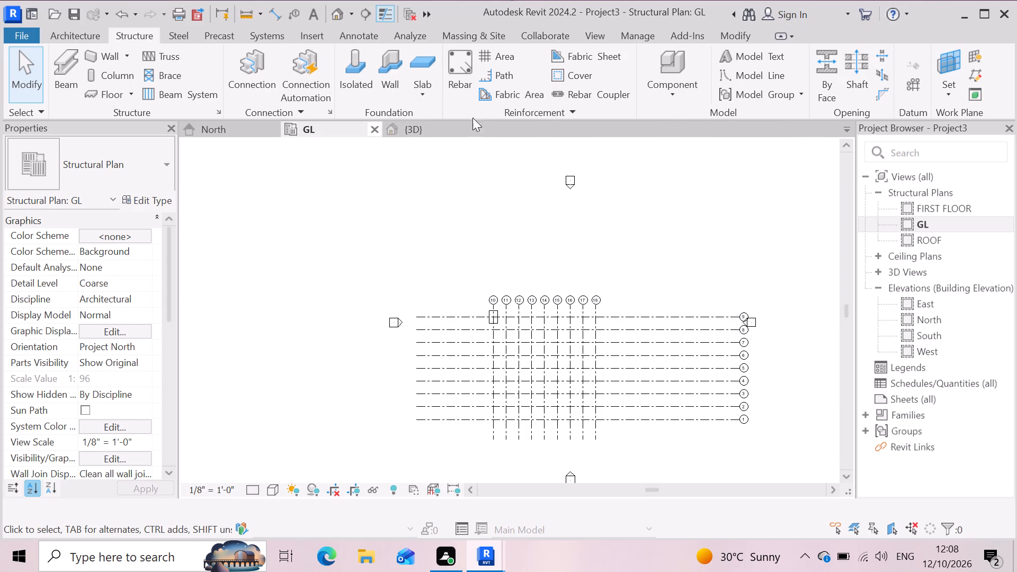
left_click(352, 61)
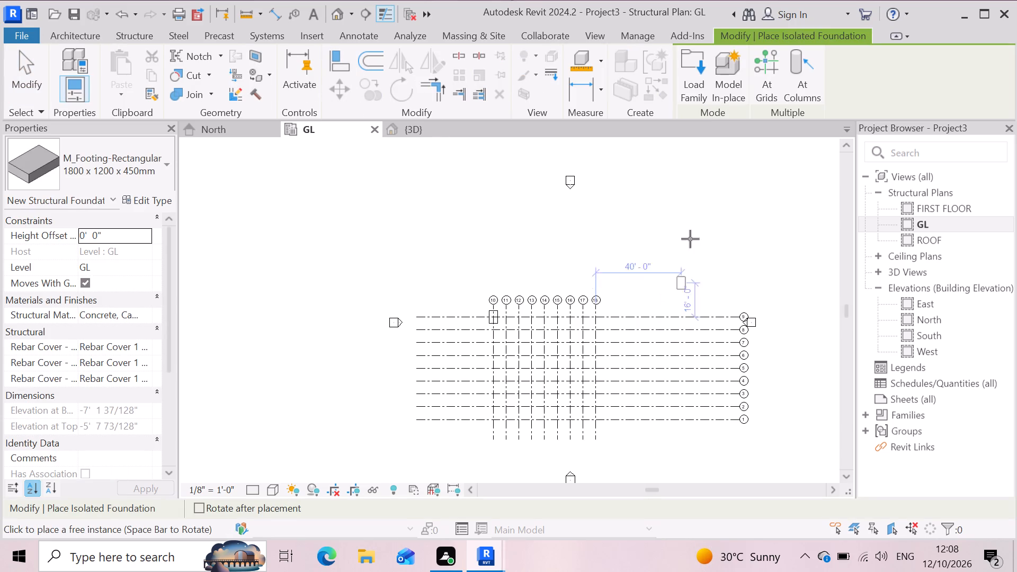
left_click(757, 65)
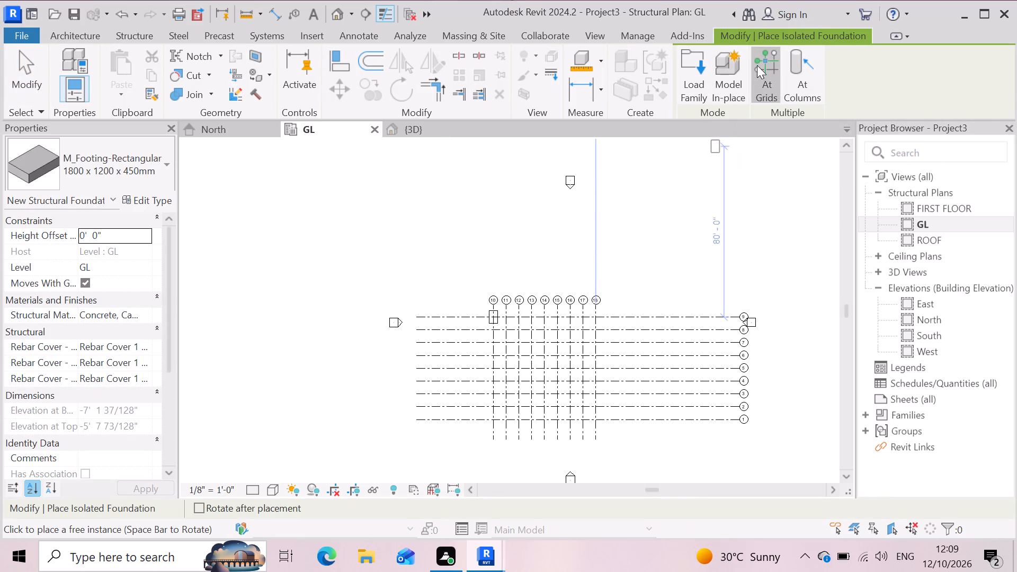
scroll(519, 261, "down", 2)
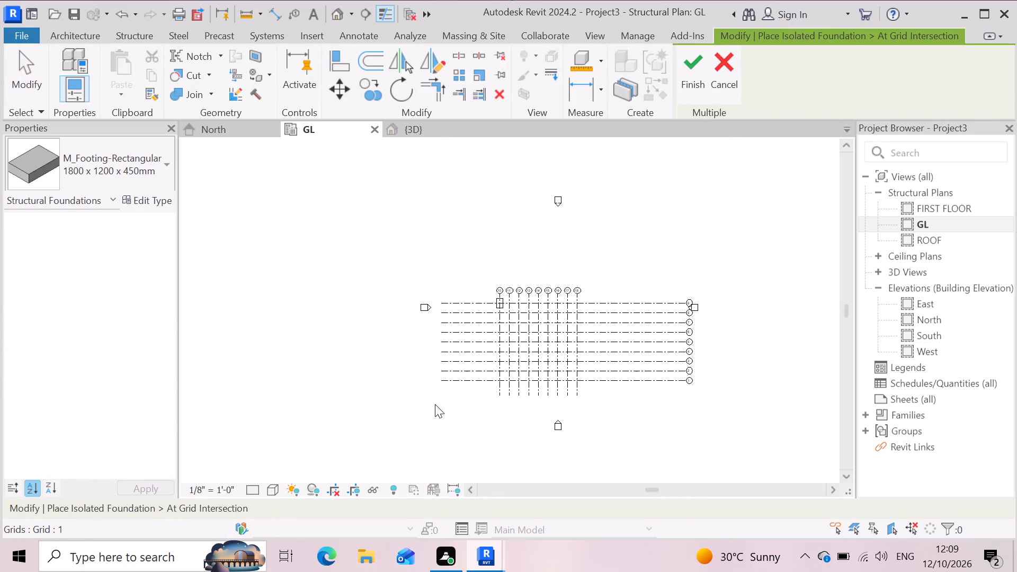
left_click_drag(430, 411, 738, 233)
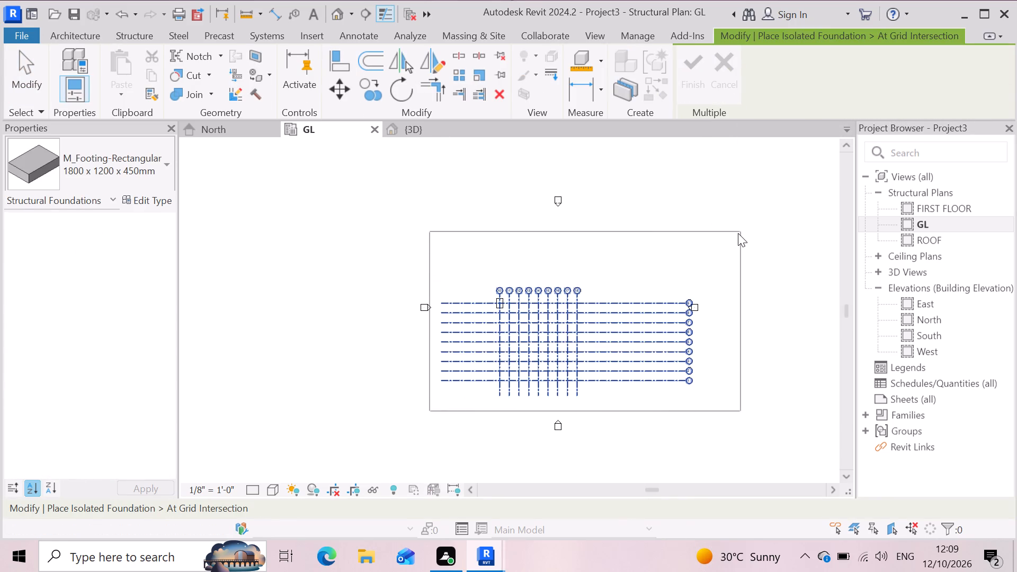
left_click_drag(738, 233, 733, 234)
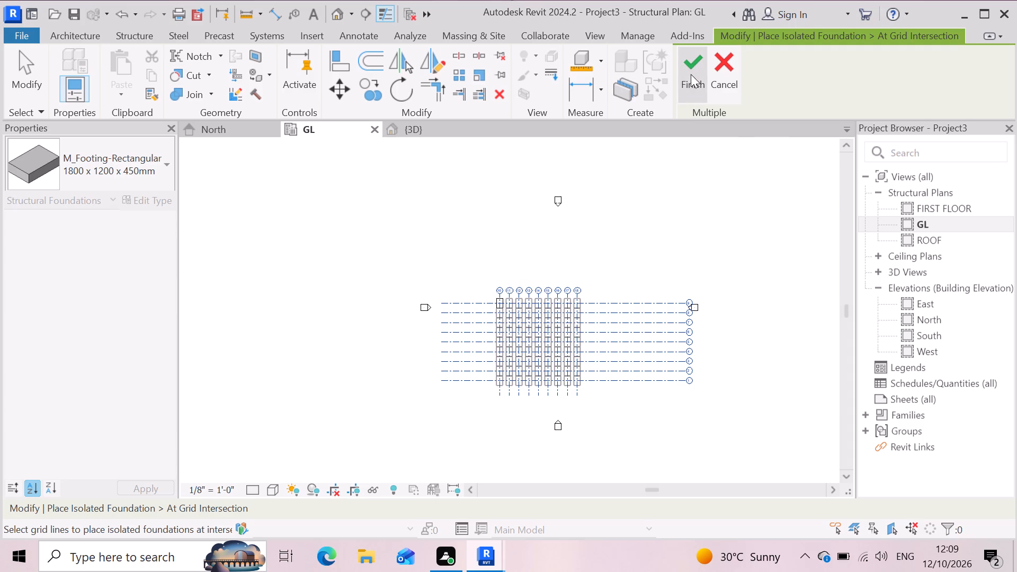
left_click(701, 71)
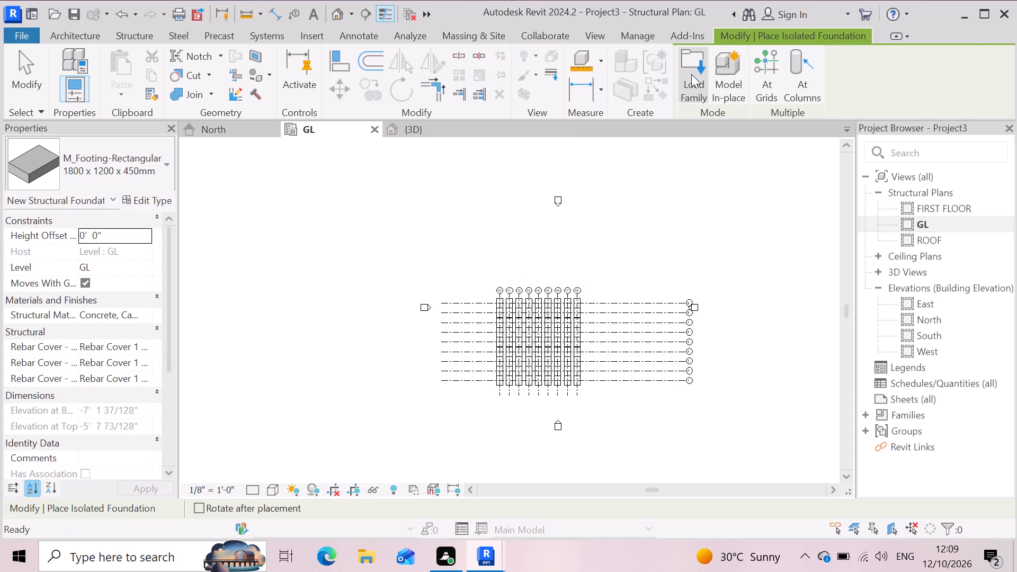
Inspect the rows of footings on the GL plan and in the 3D view, focusing on the spacing near grids 18 and 1.
scroll(524, 409, "up", 3)
scroll(504, 307, "up", 2)
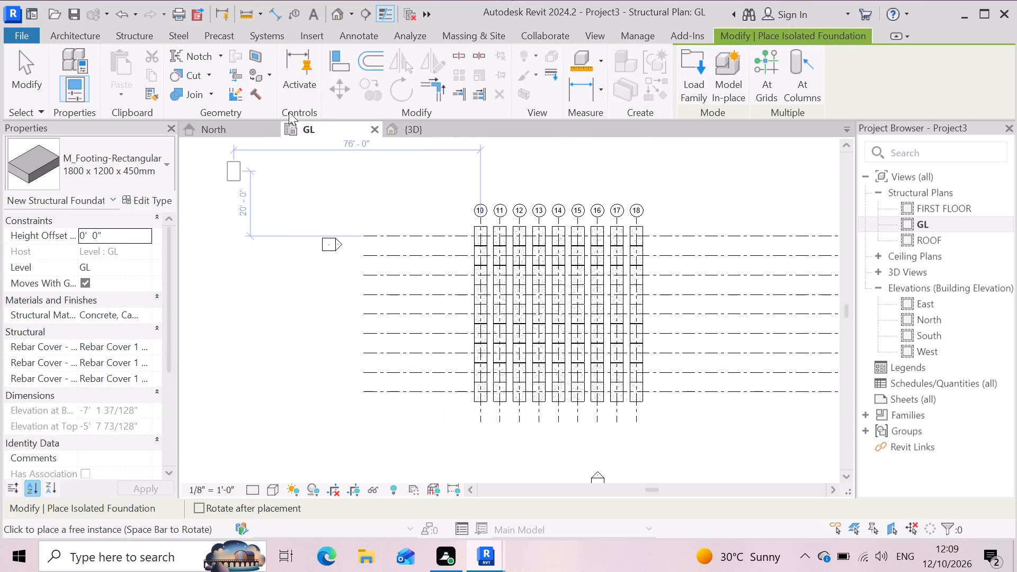
left_click(449, 126)
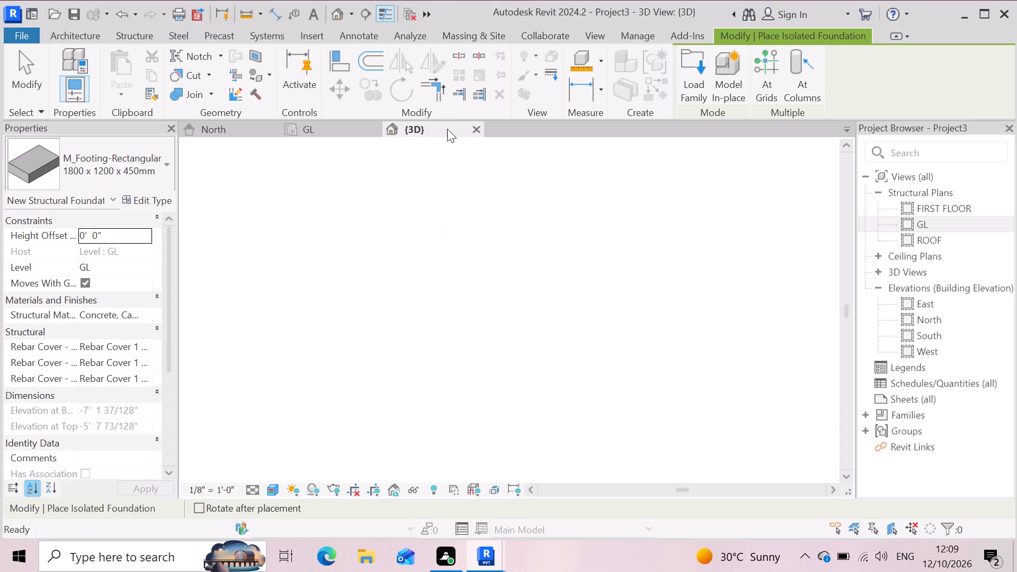
scroll(418, 439, "up", 5)
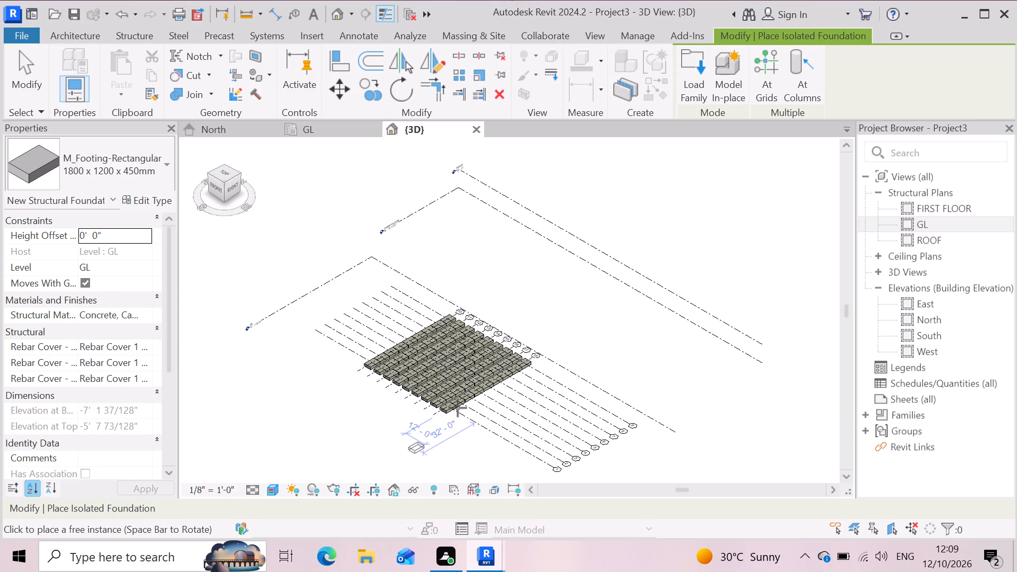
scroll(458, 407, "up", 3)
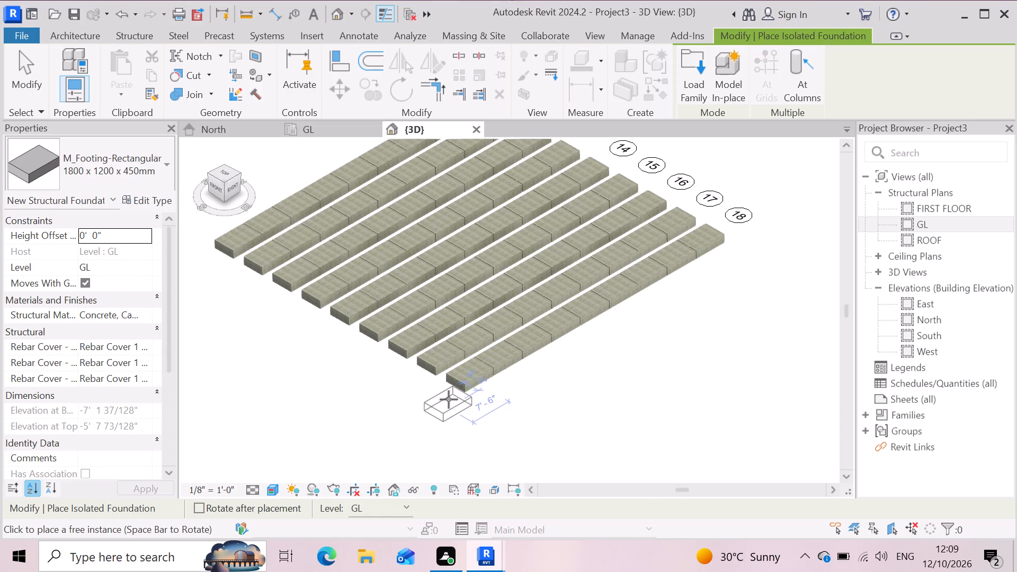
scroll(513, 358, "down", 3)
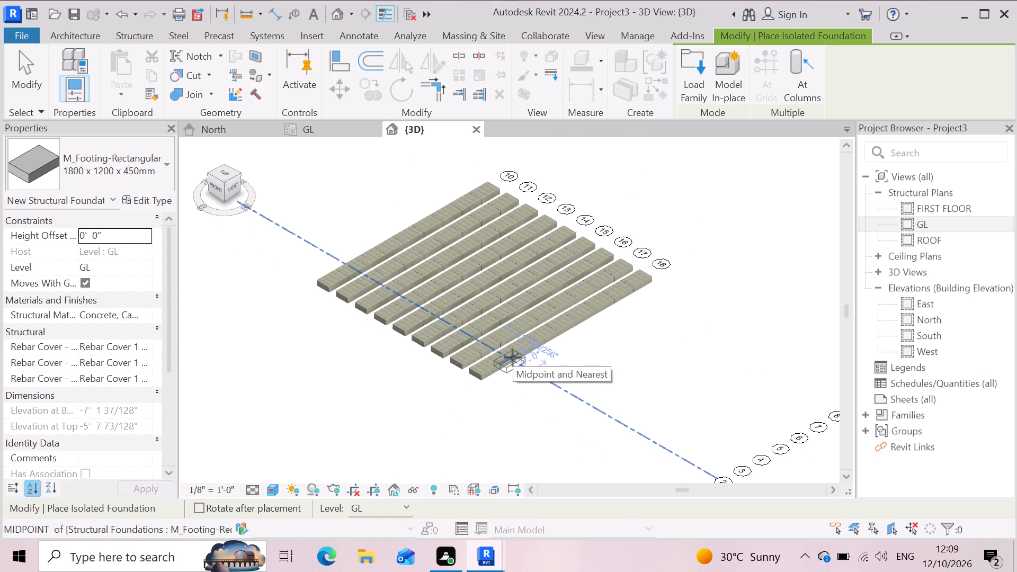
scroll(486, 368, "up", 7)
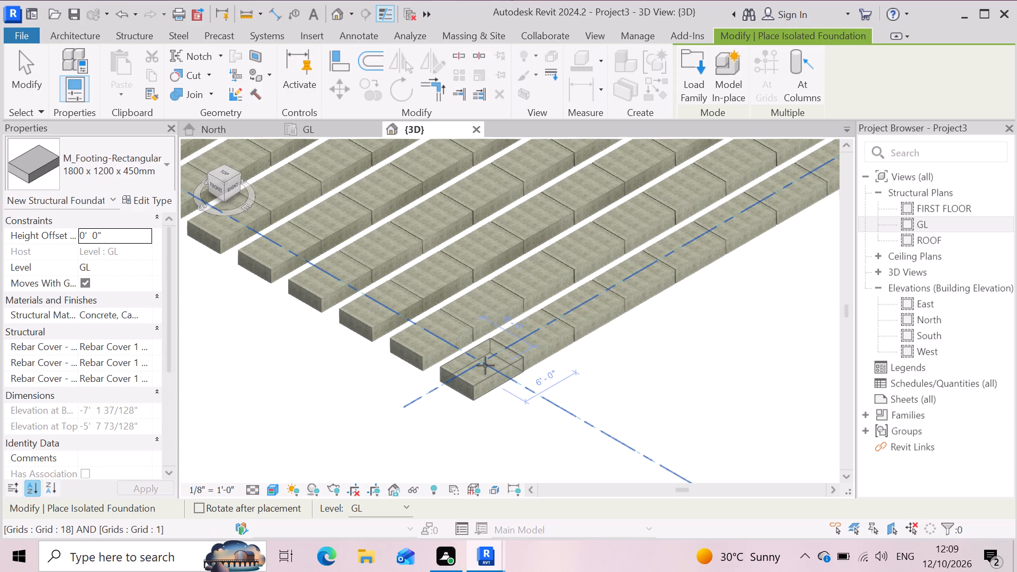
Undo the placement of footings across the grid intersections and the operation before it.
scroll(485, 365, "down", 8)
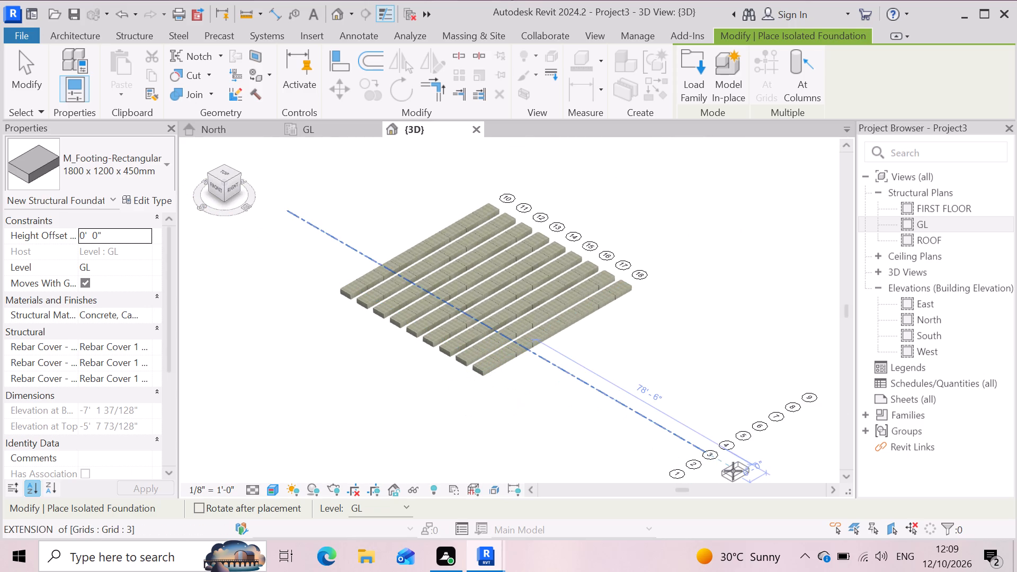
key("ctrl+z")
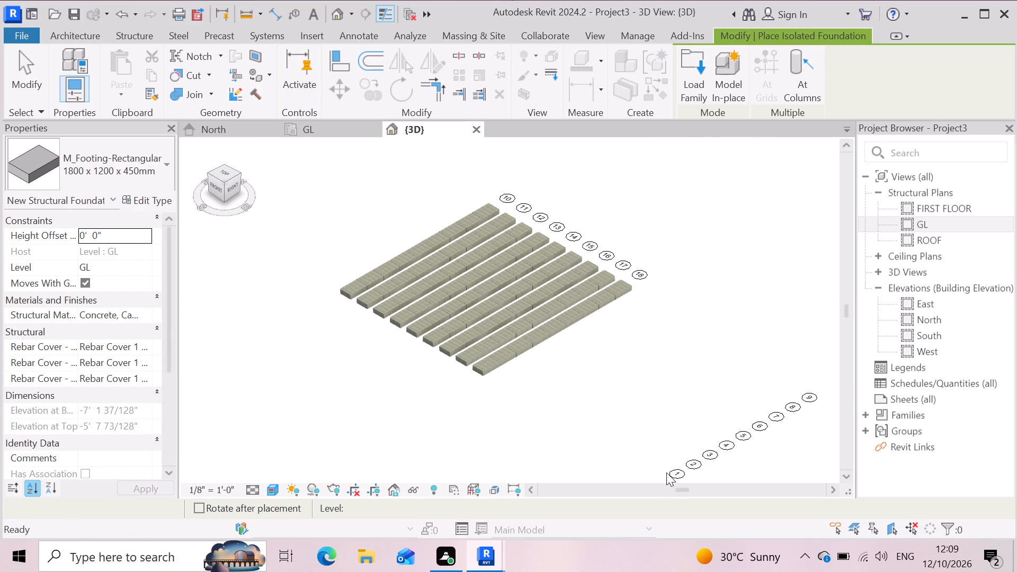
key("Escape")
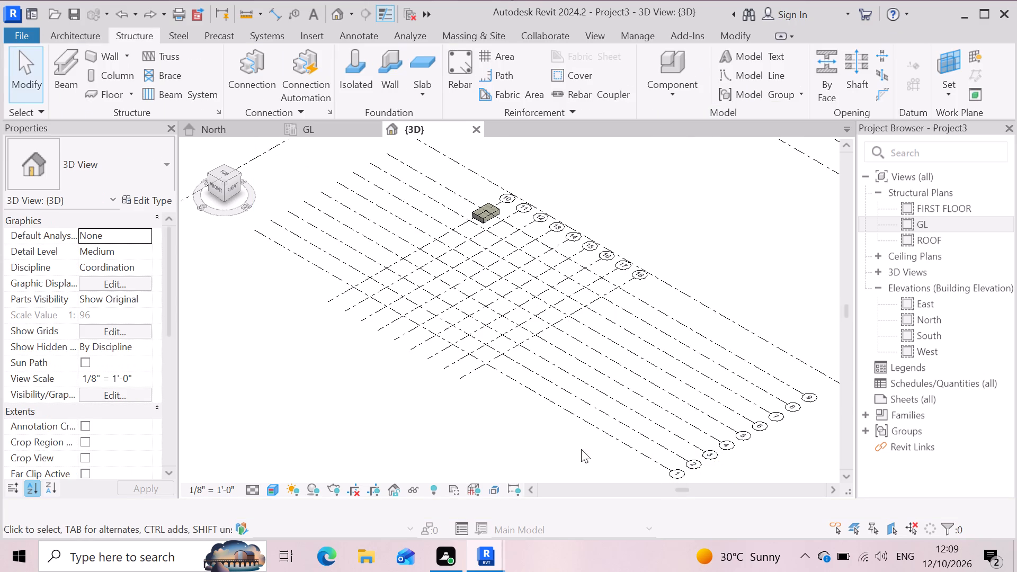
key("ctrl+z")
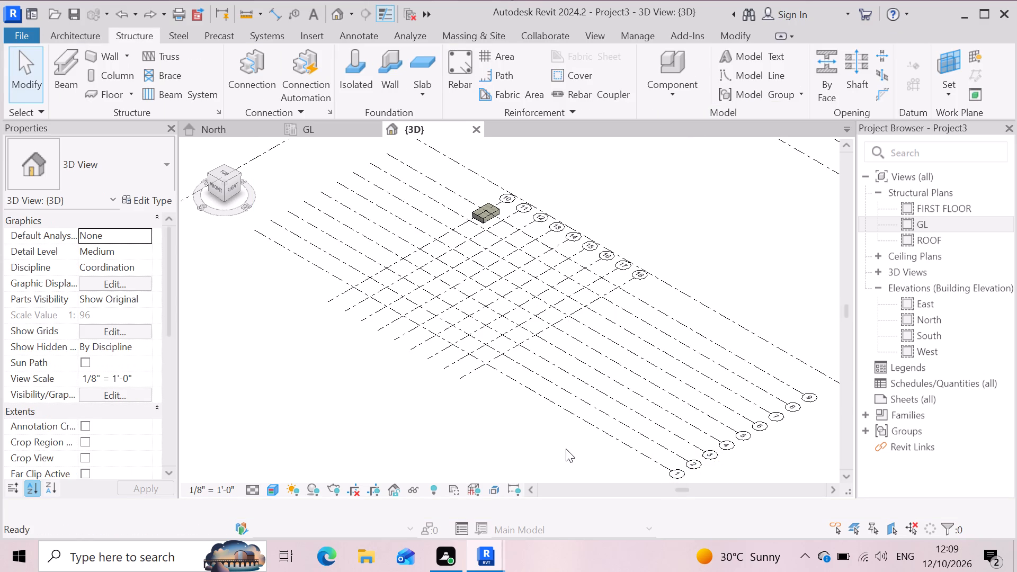
key("Escape")
Delete the remaining M_Footing-Rectangular 1800 x 1200 x 450mm foundation at the intersection of grids 9 and 10.
scroll(524, 224, "up", 2)
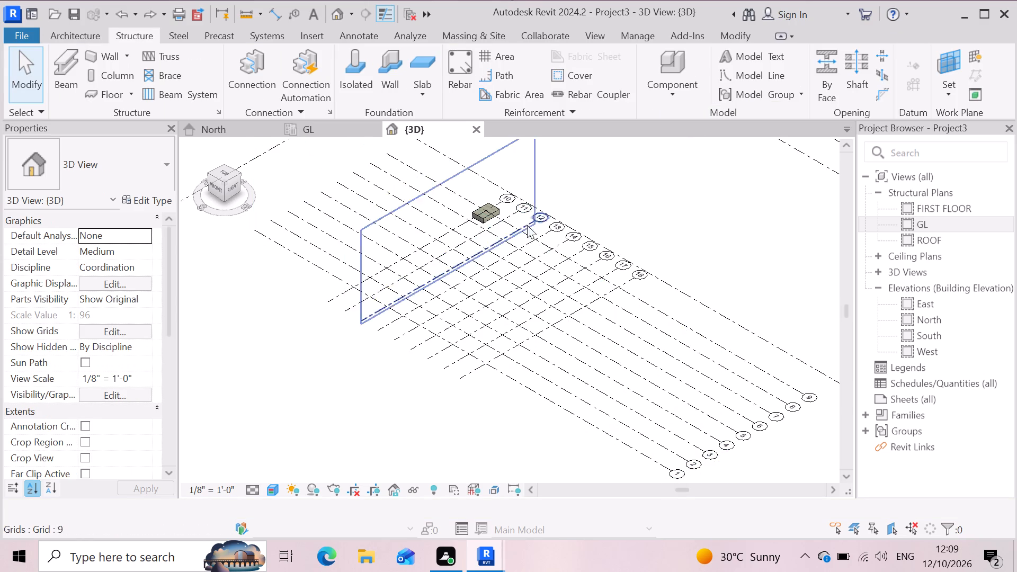
scroll(523, 212, "up", 3)
left_click(447, 221)
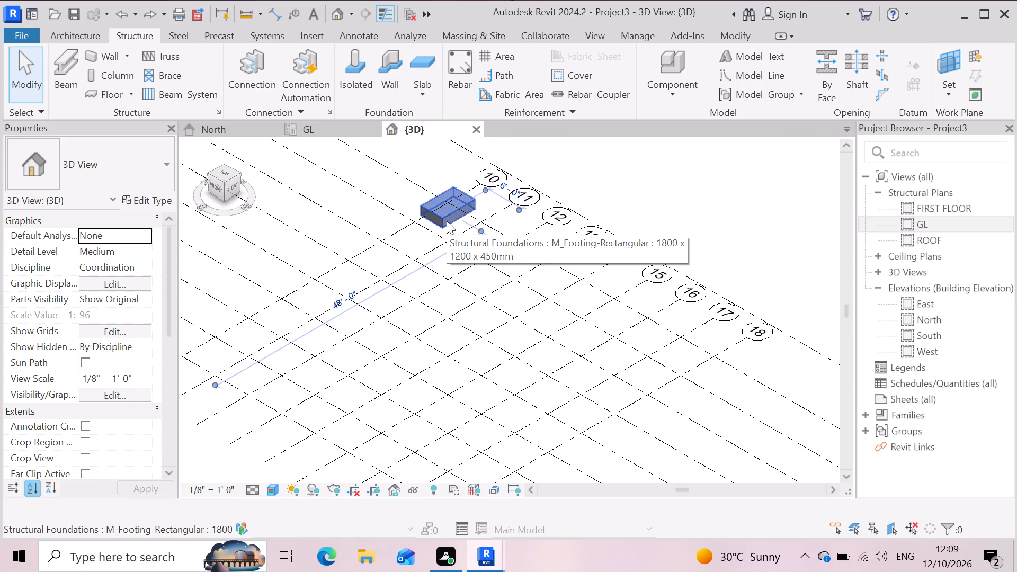
key("Delete")
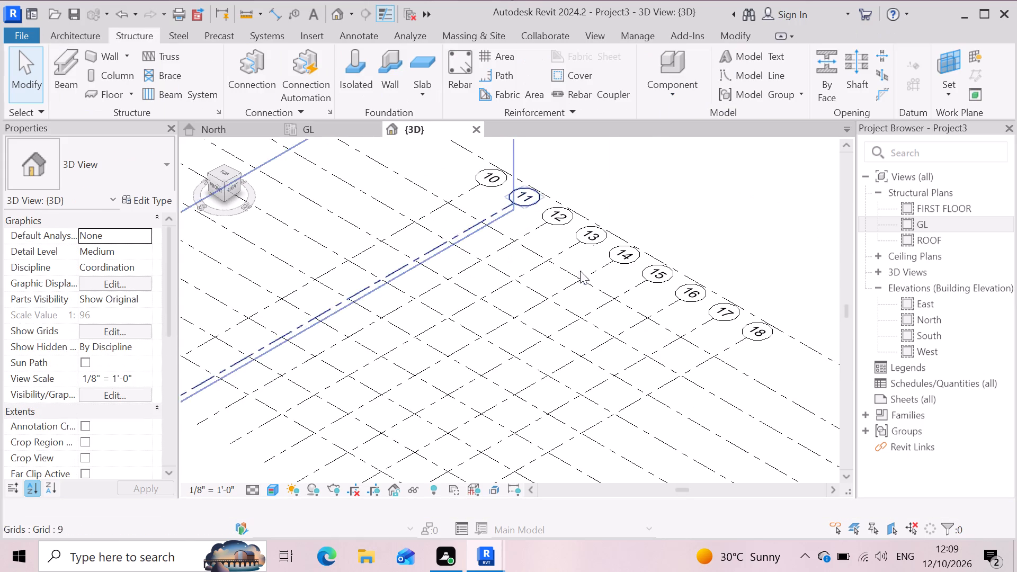
On the GL plan, move grids 1 to 9 together towards grid 18 so their bubbles sit just beyond it, and clear the selection.
scroll(503, 207, "down", 4)
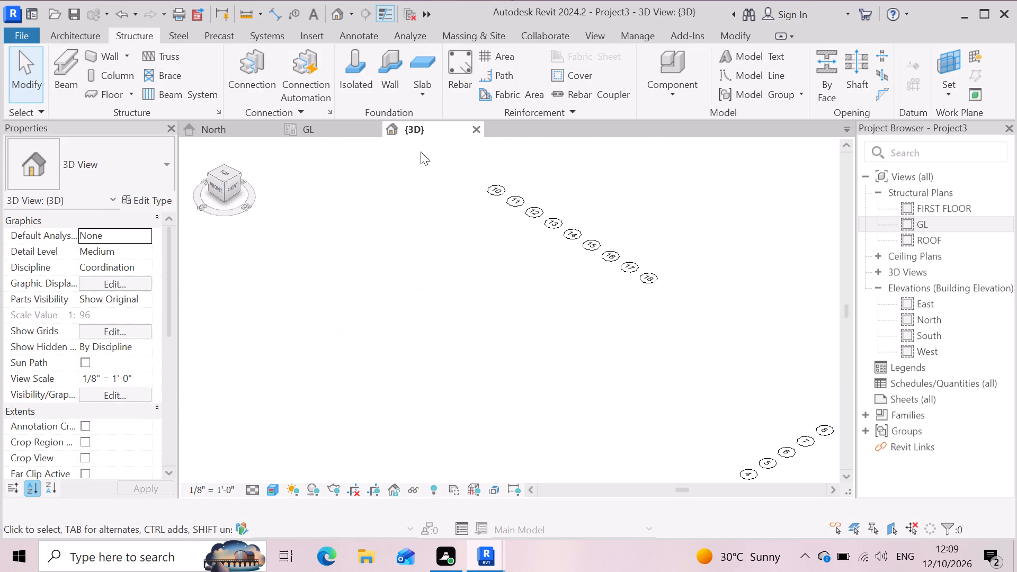
left_click(332, 126)
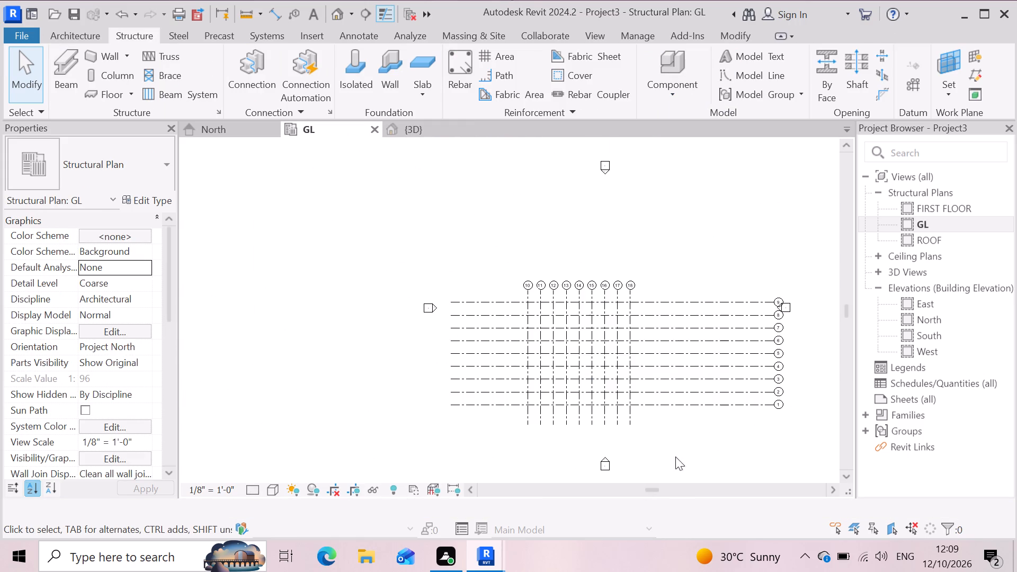
scroll(770, 459, "up", 3)
scroll(626, 421, "down", 2)
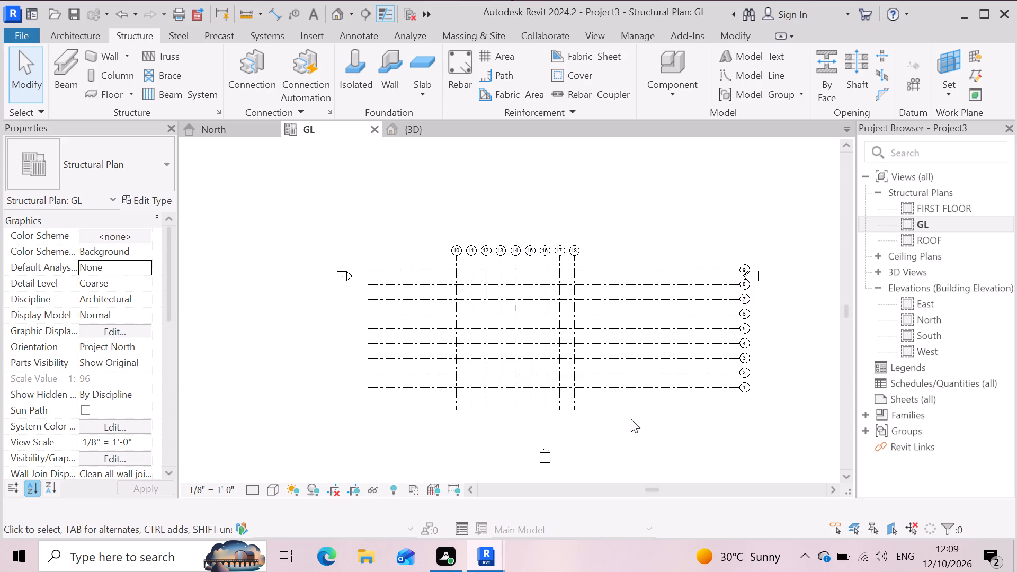
scroll(722, 440, "up", 3)
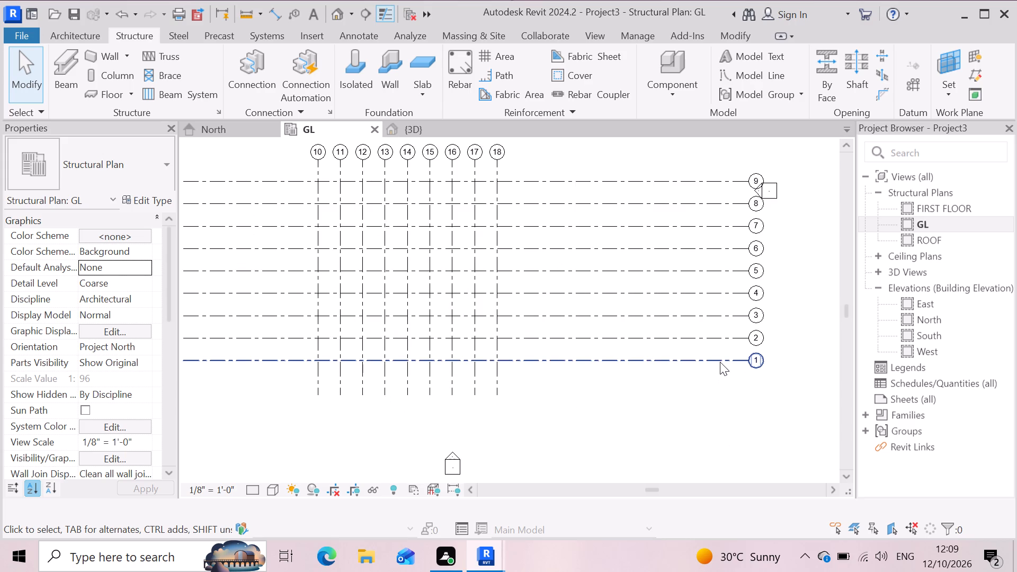
left_click(720, 362)
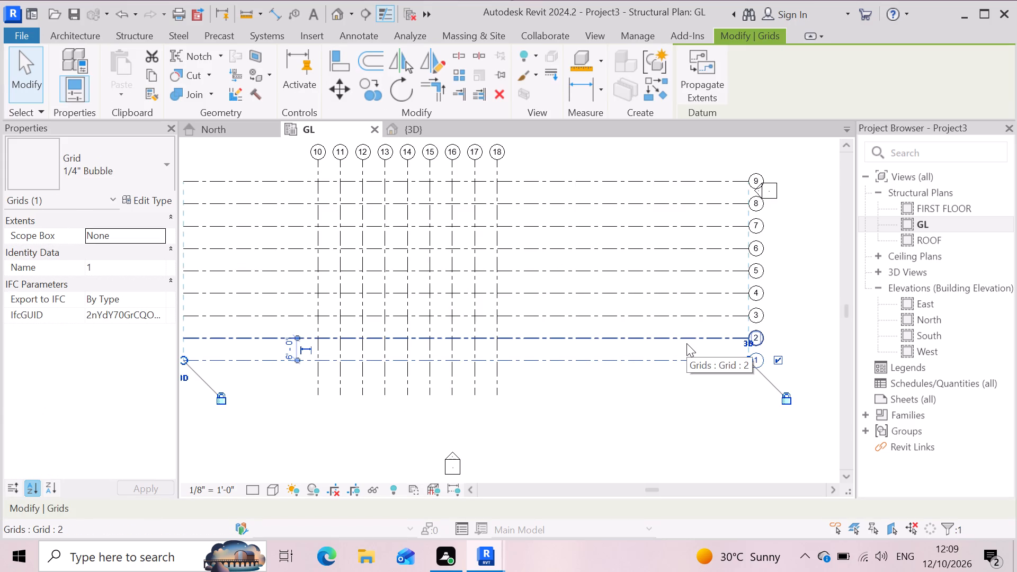
left_click(686, 343, "ctrl")
left_click(688, 315, "ctrl")
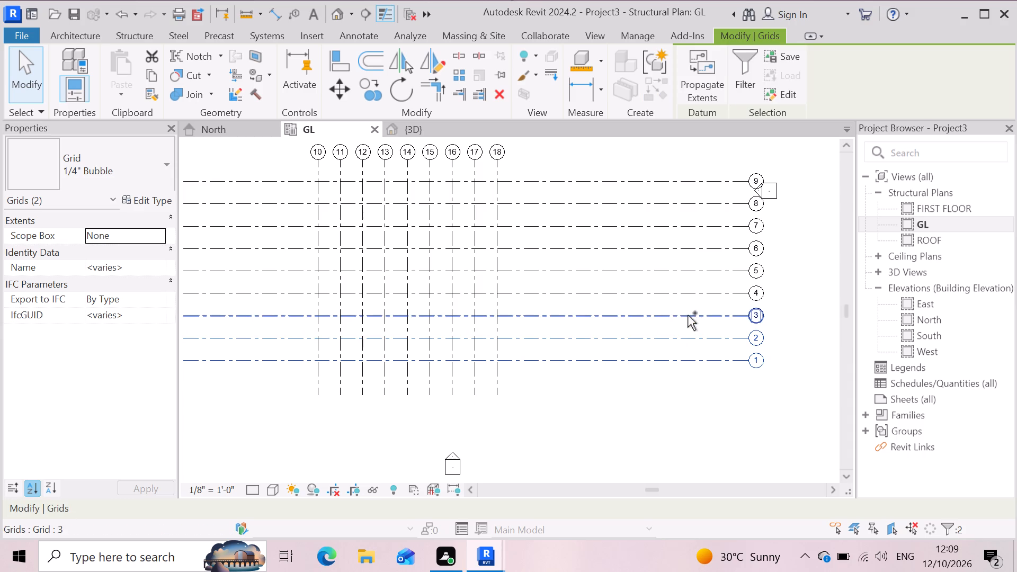
left_click(688, 294, "ctrl")
left_click(689, 265, "ctrl")
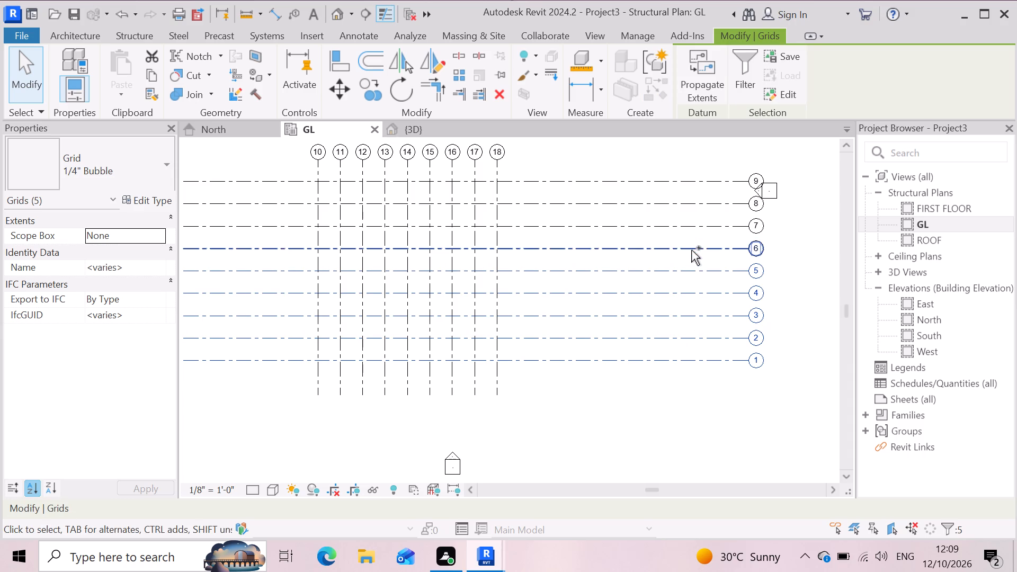
left_click(691, 250, "ctrl")
left_click(698, 226, "ctrl")
left_click(699, 198, "ctrl")
left_click(705, 180, "ctrl")
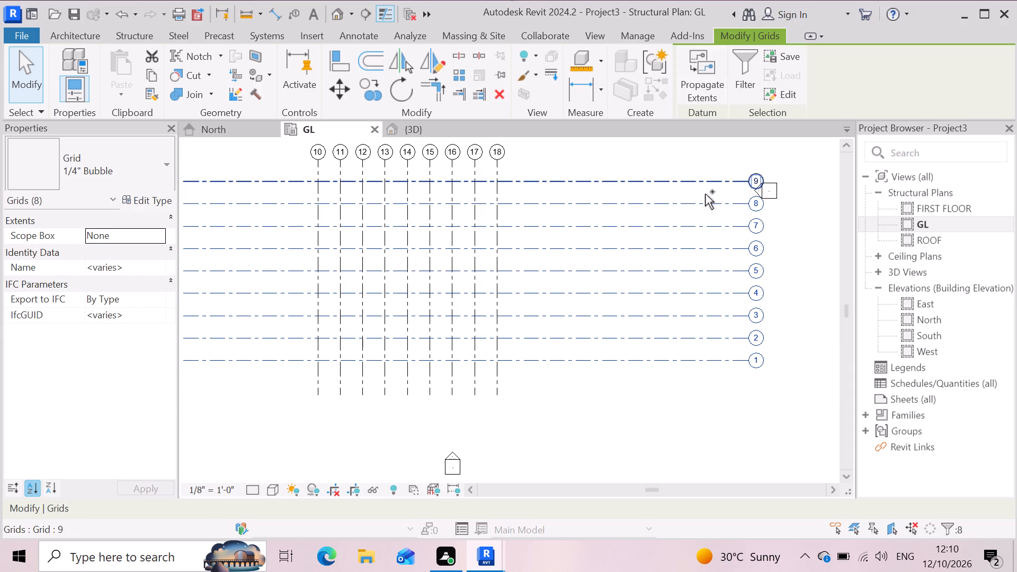
left_click_drag(754, 359, 715, 358)
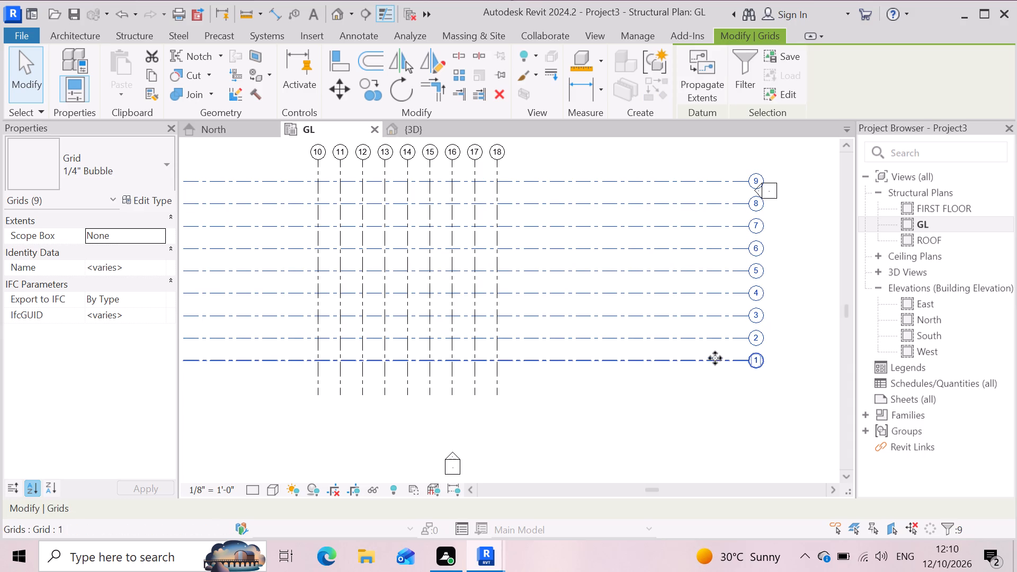
left_click_drag(715, 358, 590, 353)
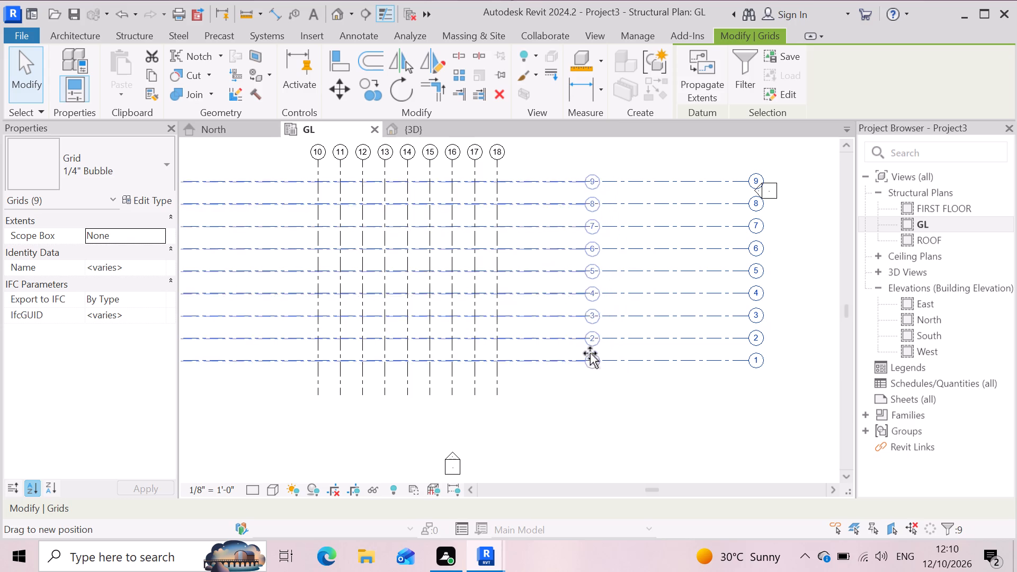
left_click_drag(590, 353, 549, 367)
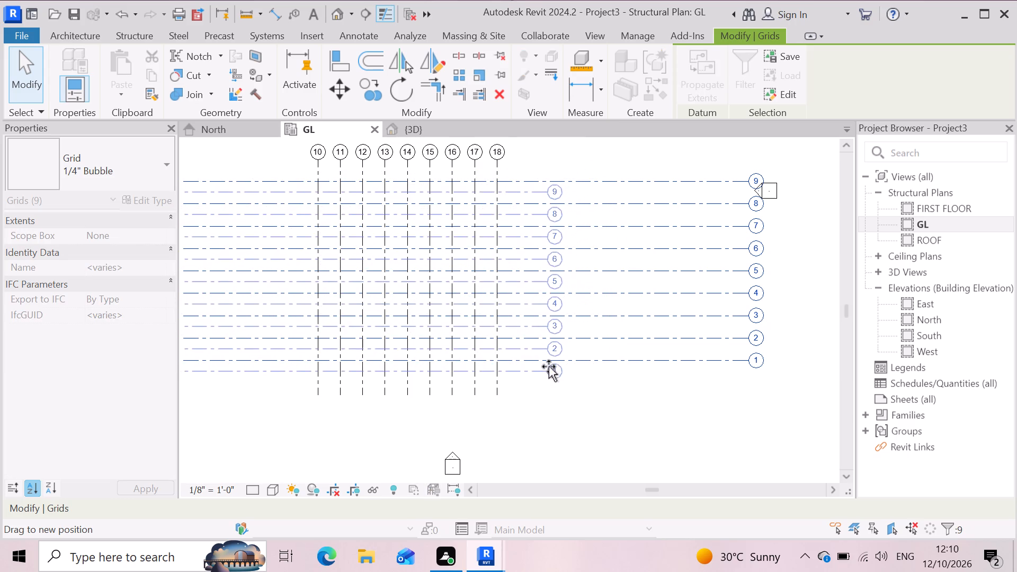
left_click_drag(549, 367, 529, 361)
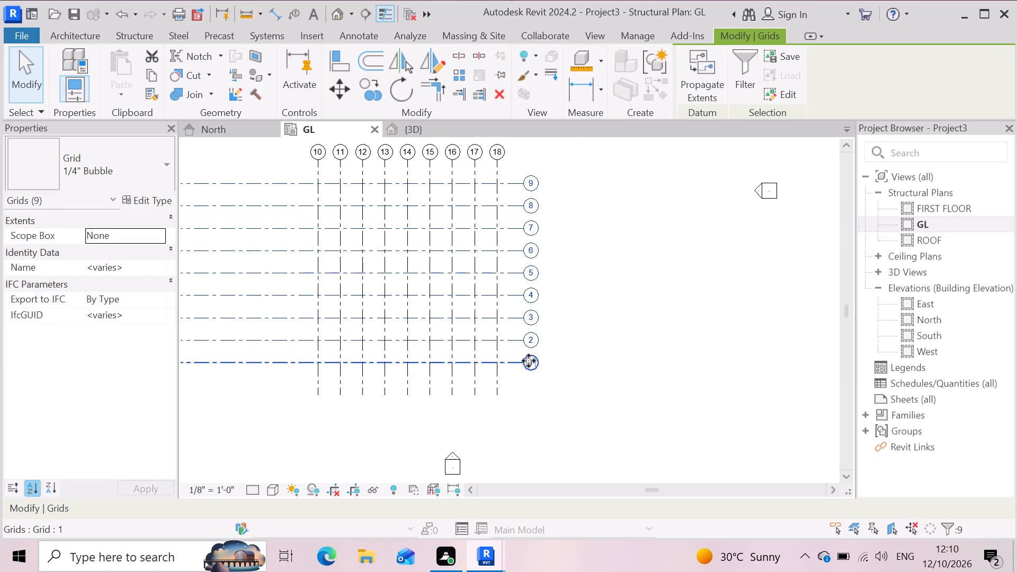
scroll(747, 377, "down", 4)
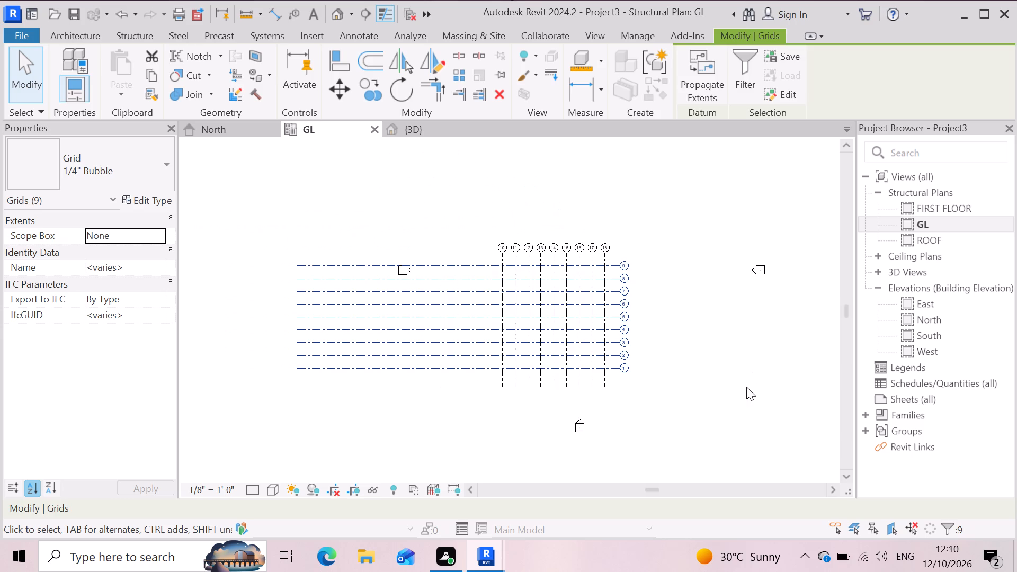
key("Escape")
In the 3D view, stretch the near edge of the FIRST FLOOR level plane outward towards the grid 10 to 18 bubbles.
scroll(591, 387, "up", 2)
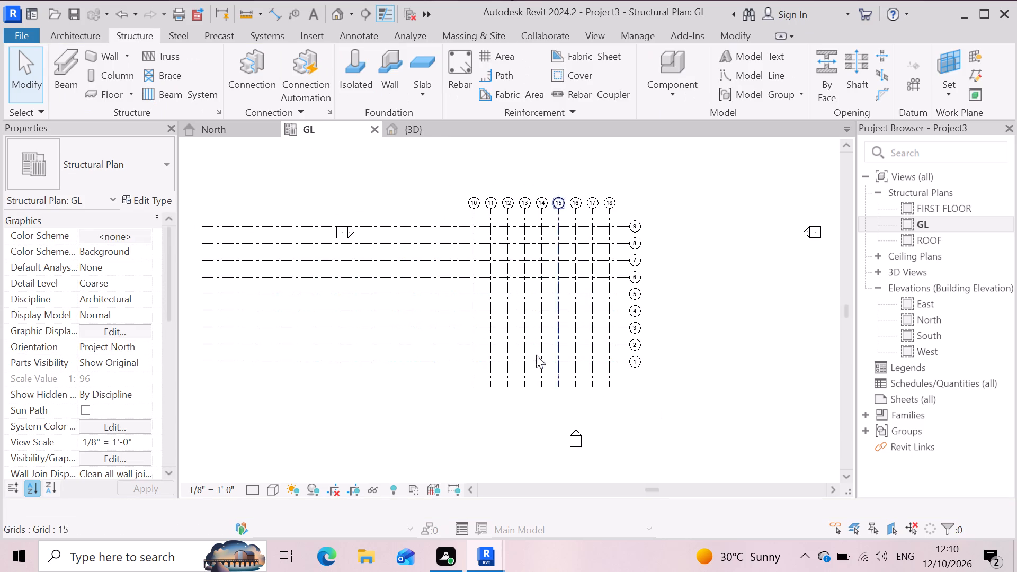
left_click(443, 124)
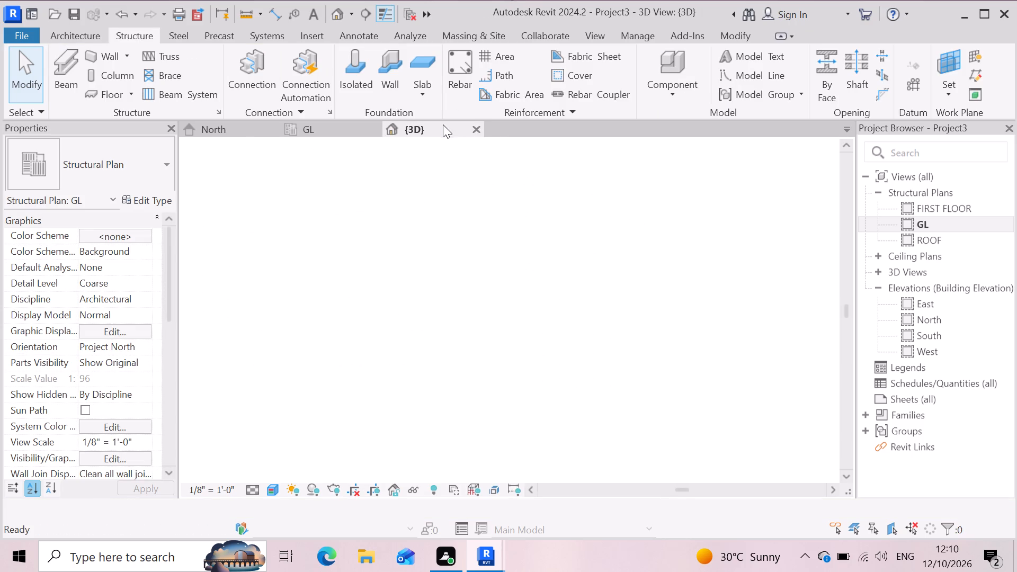
scroll(648, 362, "down", 3)
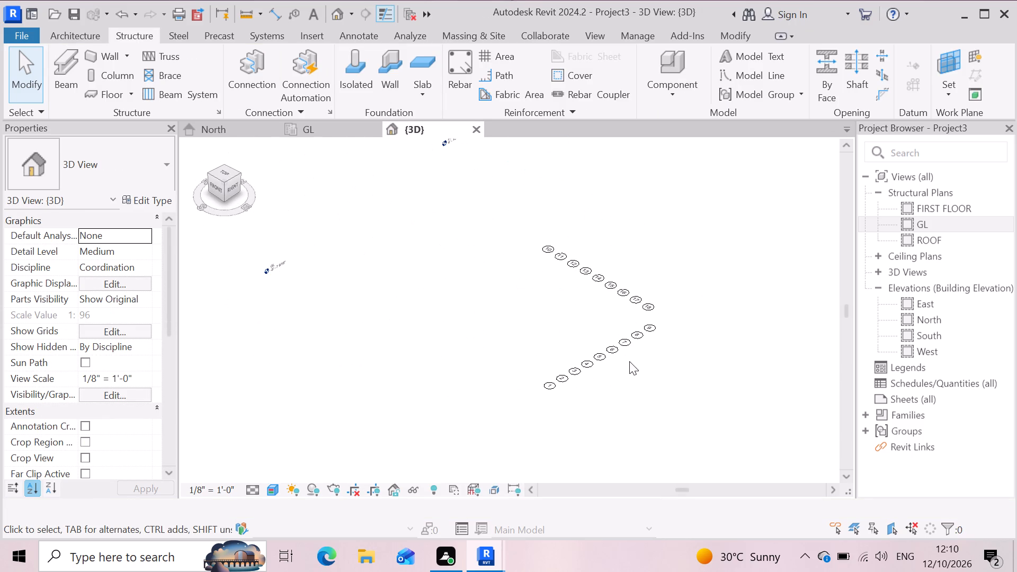
scroll(599, 357, "down", 2)
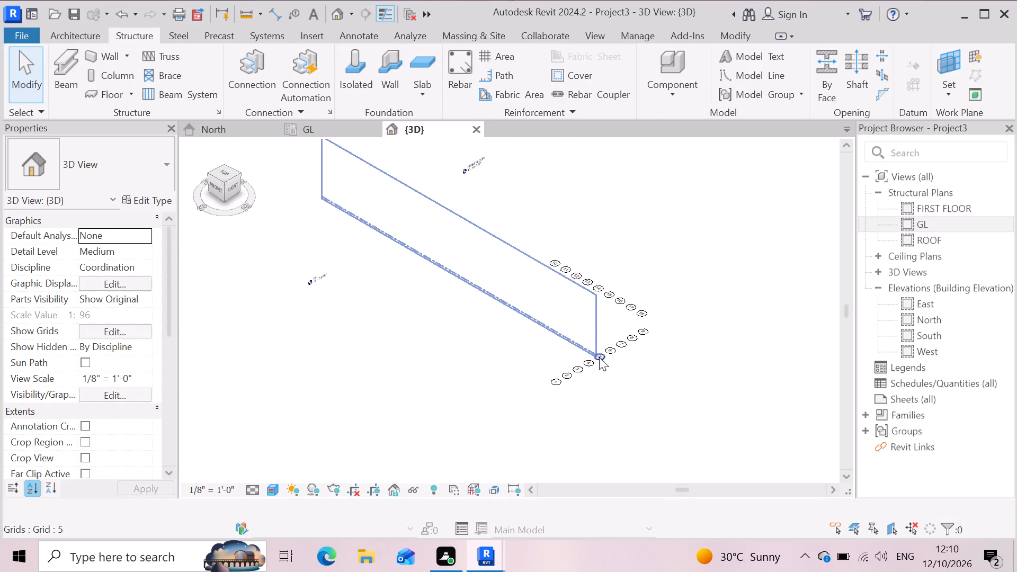
scroll(593, 360, "up", 6)
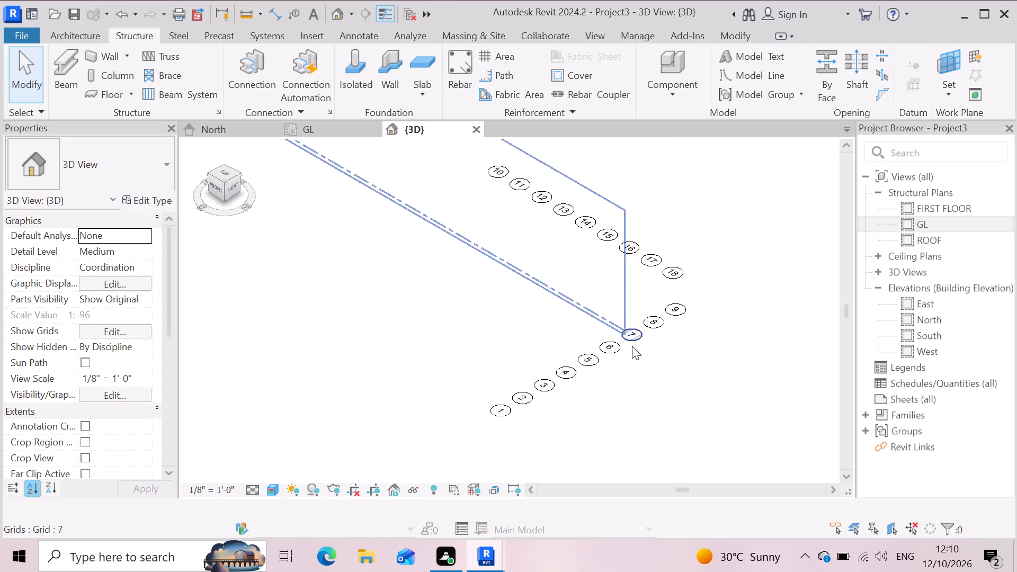
scroll(638, 349, "down", 5)
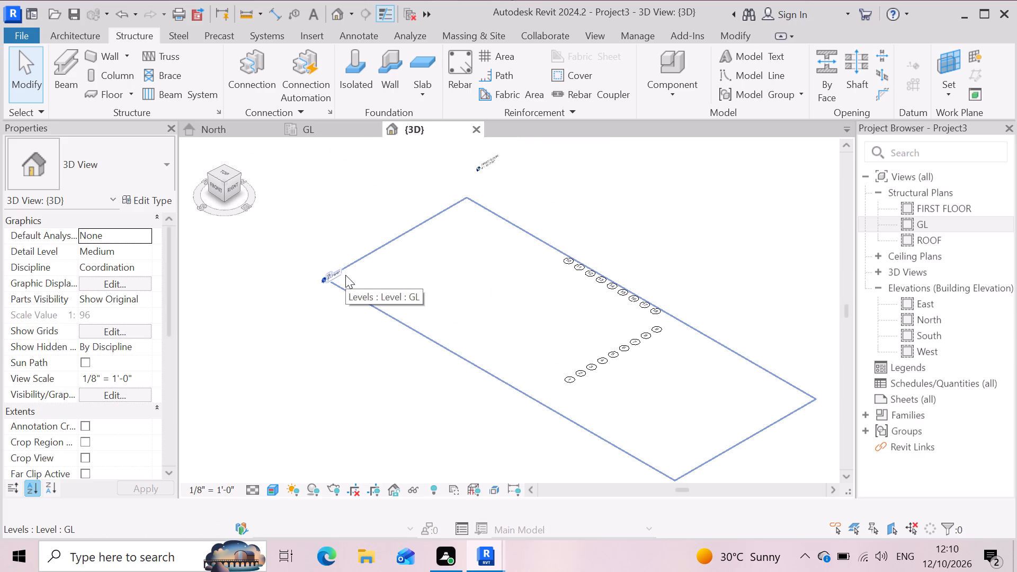
left_click(488, 166)
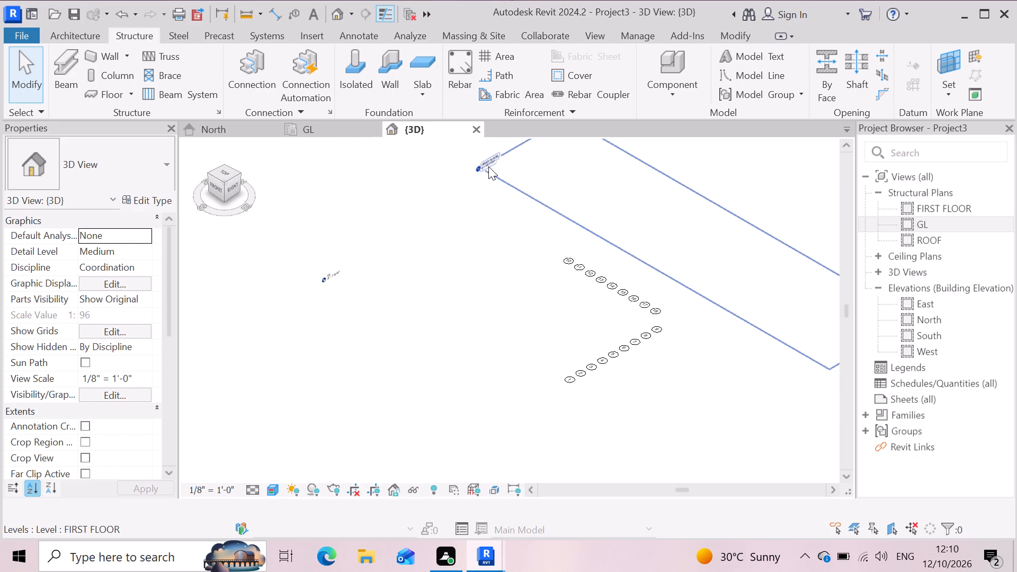
scroll(477, 275, "down", 1)
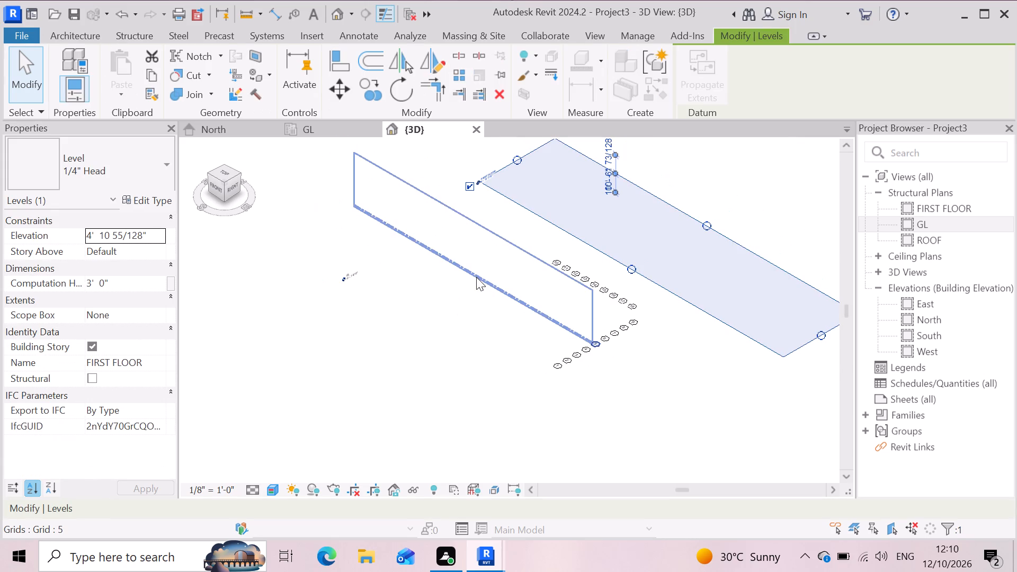
scroll(583, 294, "up", 3)
left_click_drag(655, 259, 653, 260)
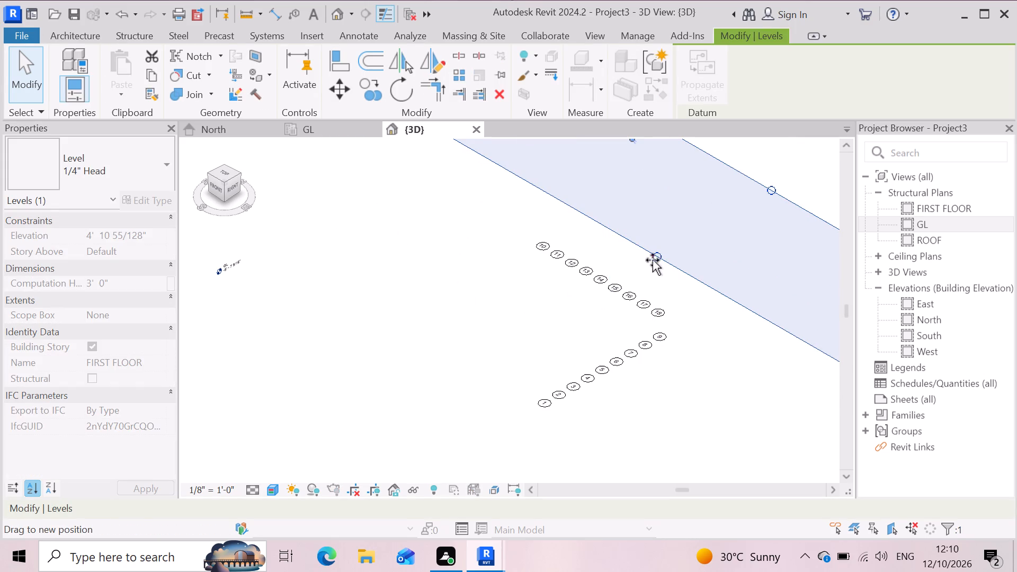
left_click_drag(653, 260, 634, 291)
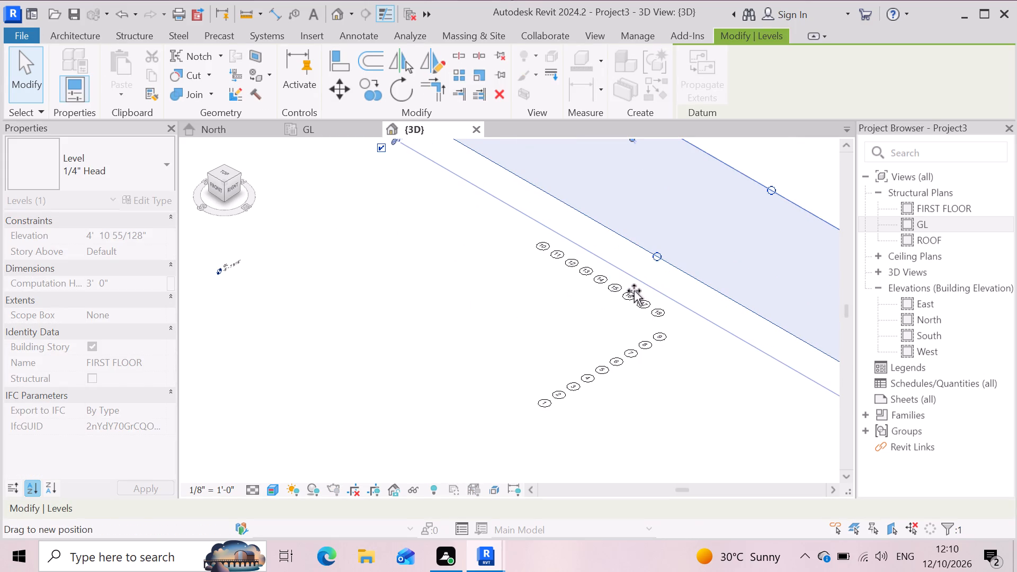
key("Escape")
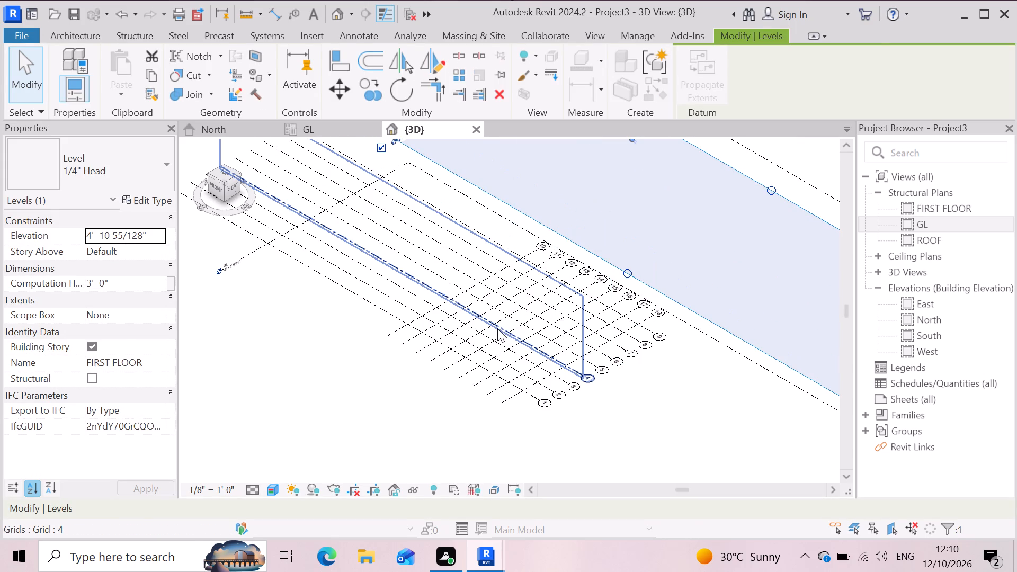
Examine the grid bubble layout in the 3D view and return to the GL structural plan.
scroll(540, 327, "down", 2)
scroll(561, 352, "up", 2)
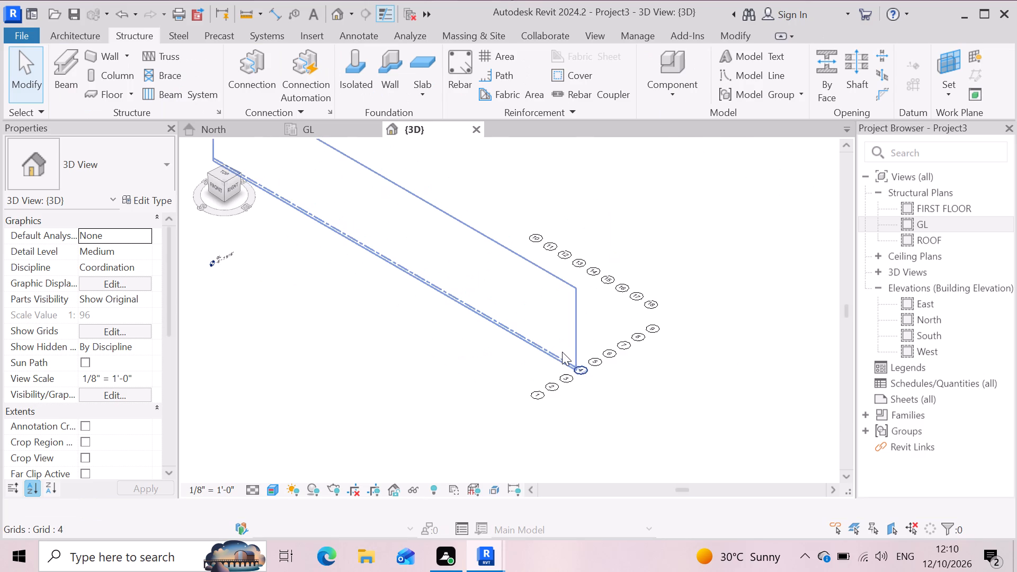
key("Escape")
scroll(592, 292, "up", 3)
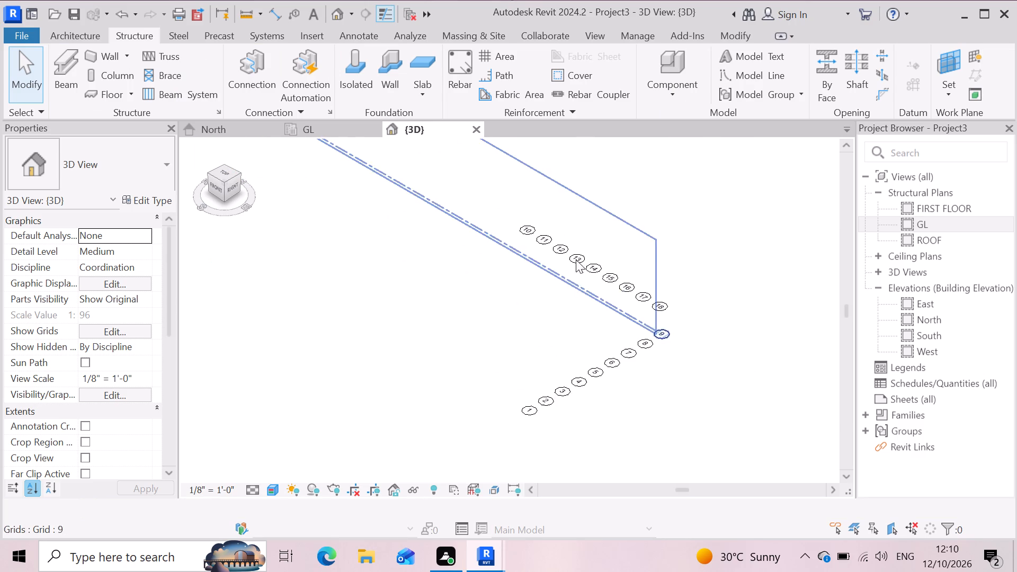
scroll(552, 222, "up", 3)
scroll(677, 339, "down", 3)
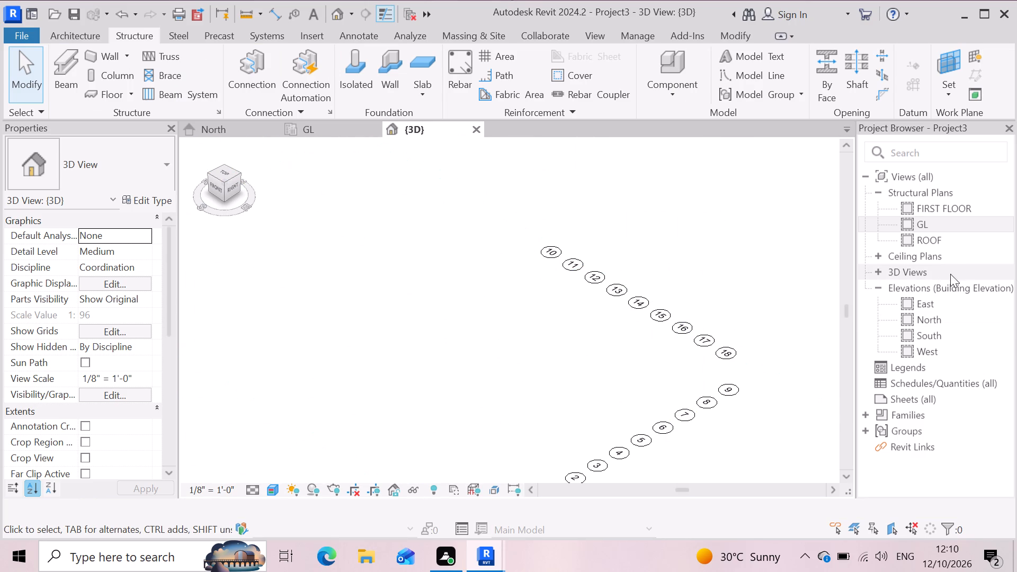
left_click(319, 128)
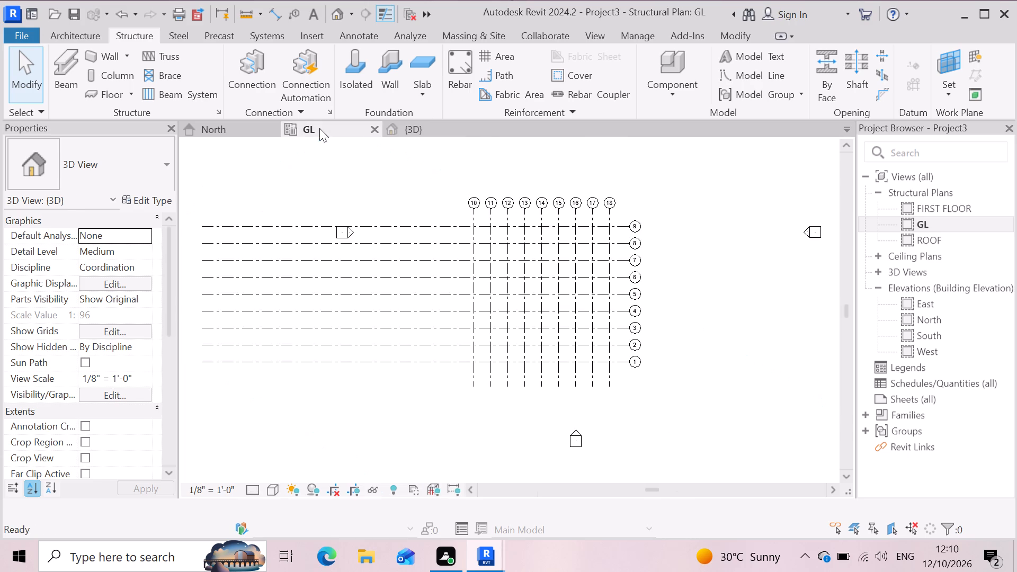
On the GL plan, move grids 10 to 18 together away from grid 9 so their bubbles sit farther beyond it.
scroll(513, 229, "up", 2)
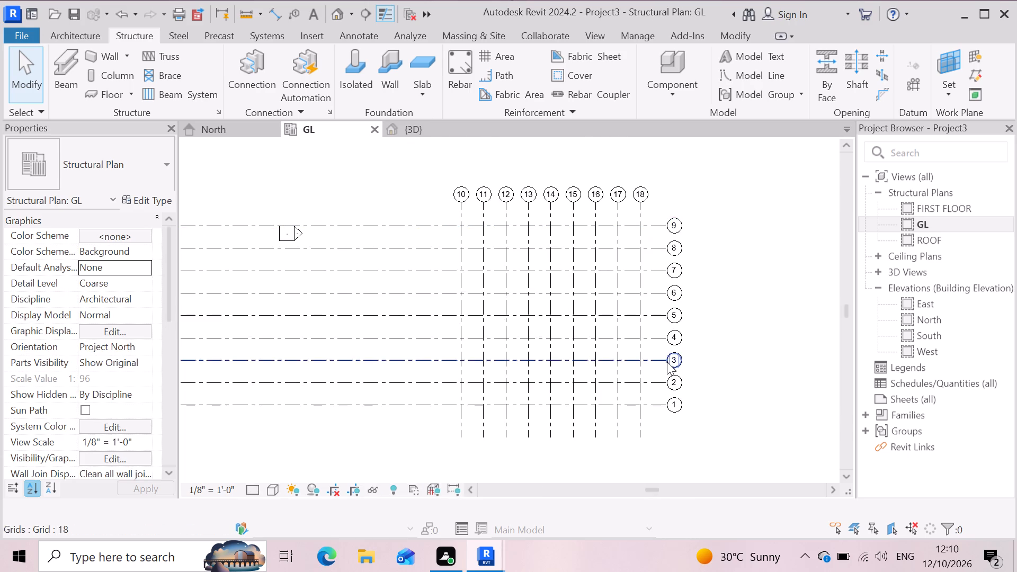
scroll(669, 362, "down", 1)
scroll(497, 219, "up", 8)
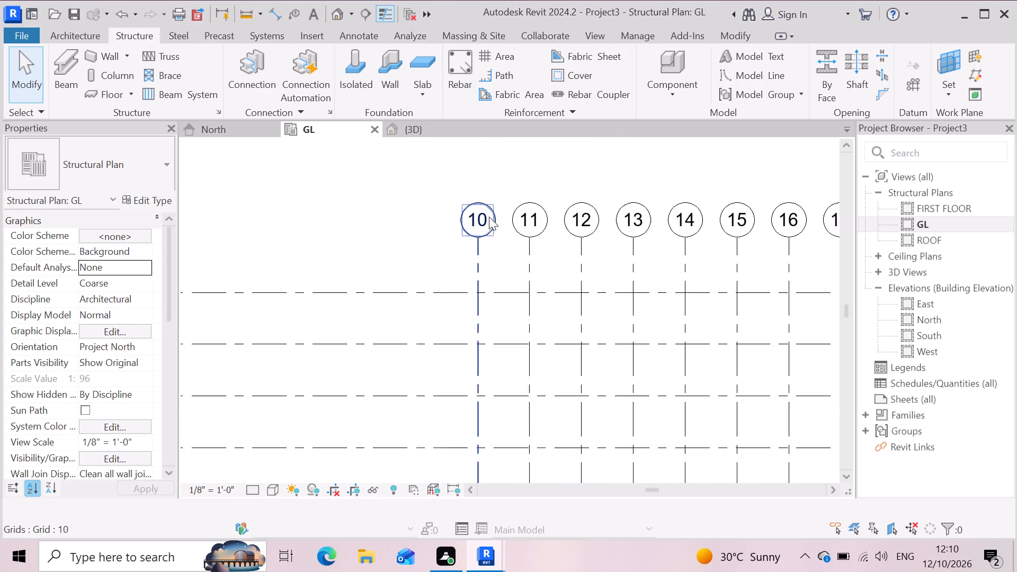
left_click(486, 229)
scroll(480, 295, "down", 3)
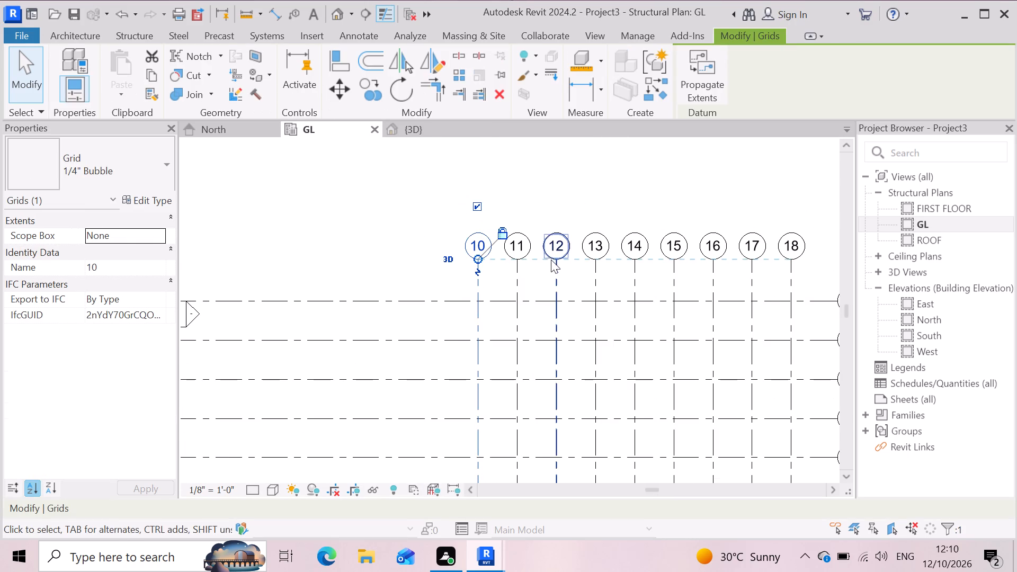
left_click_drag(812, 271, 783, 272)
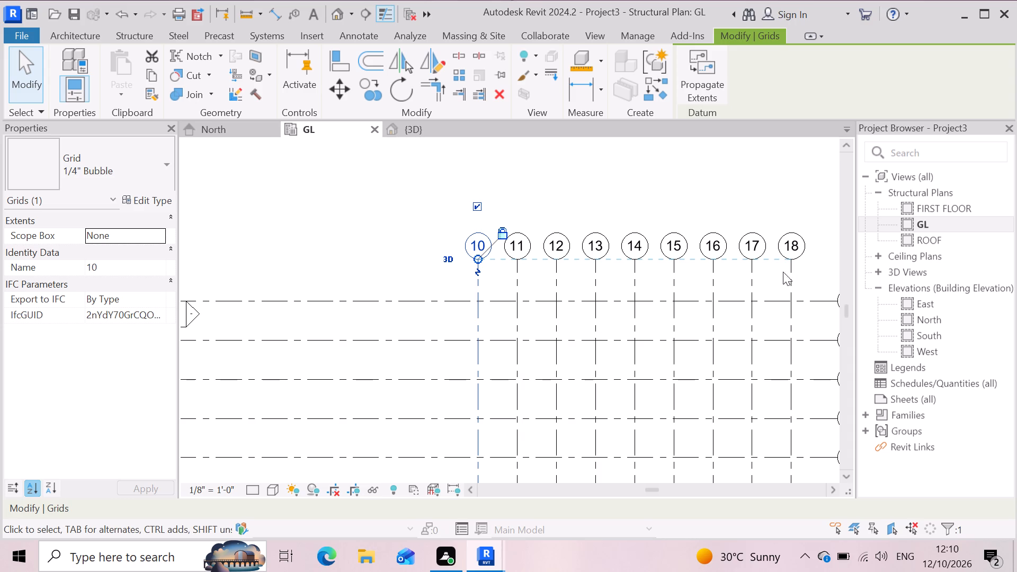
left_click_drag(783, 272, 447, 281)
scroll(483, 242, "up", 3)
scroll(464, 285, "down", 7)
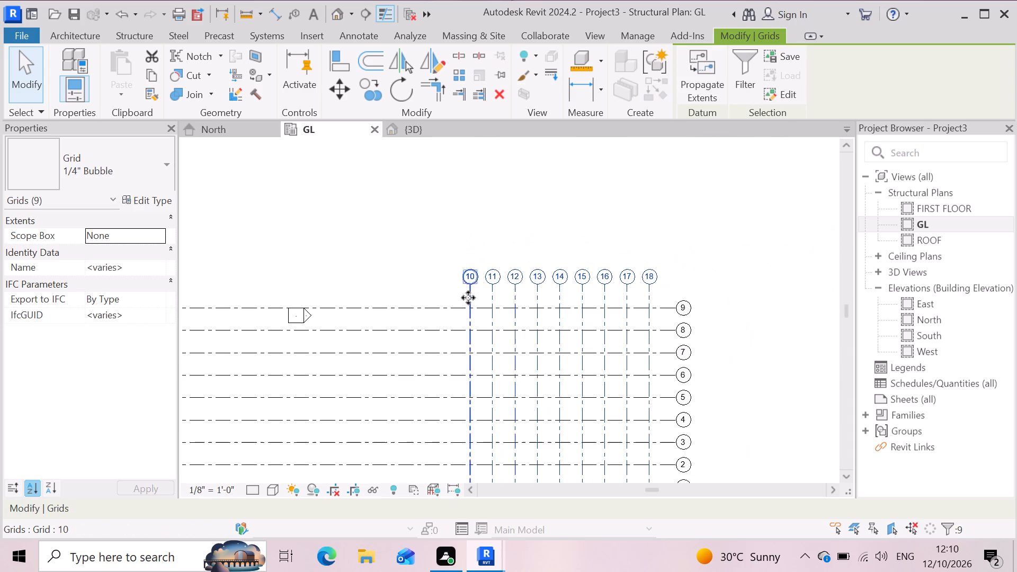
left_click_drag(474, 275, 470, 272)
left_click_drag(470, 272, 476, 222)
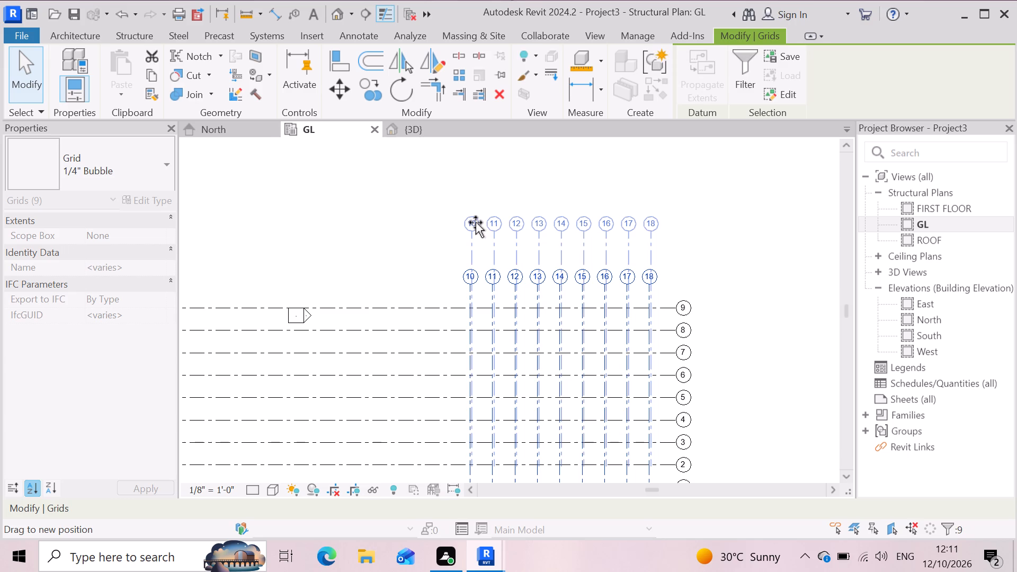
left_click_drag(476, 222, 477, 222)
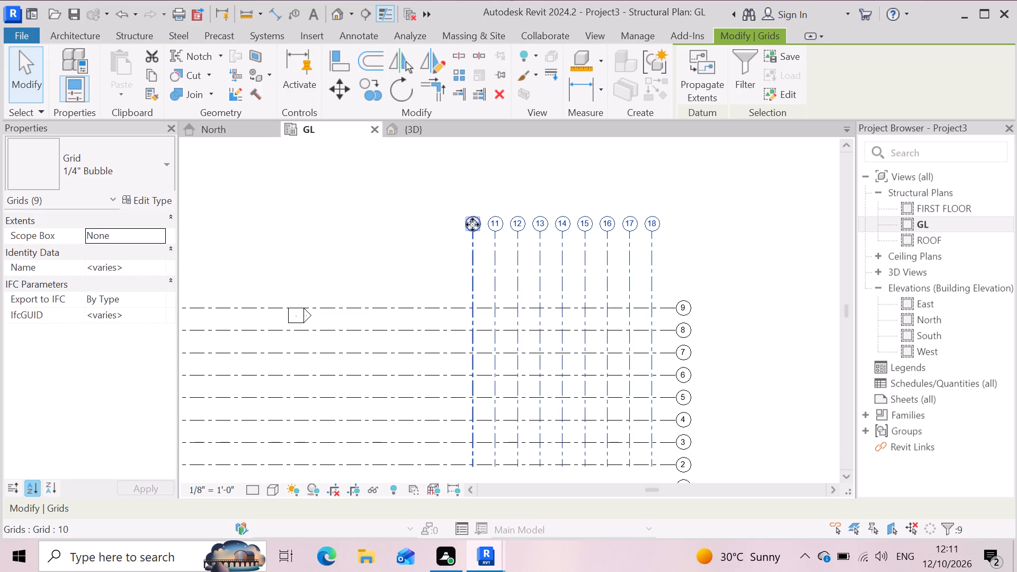
Stretch the bubble-free ends of grids 10 to 18 past grid 1 and clear the selection.
scroll(614, 349, "down", 4)
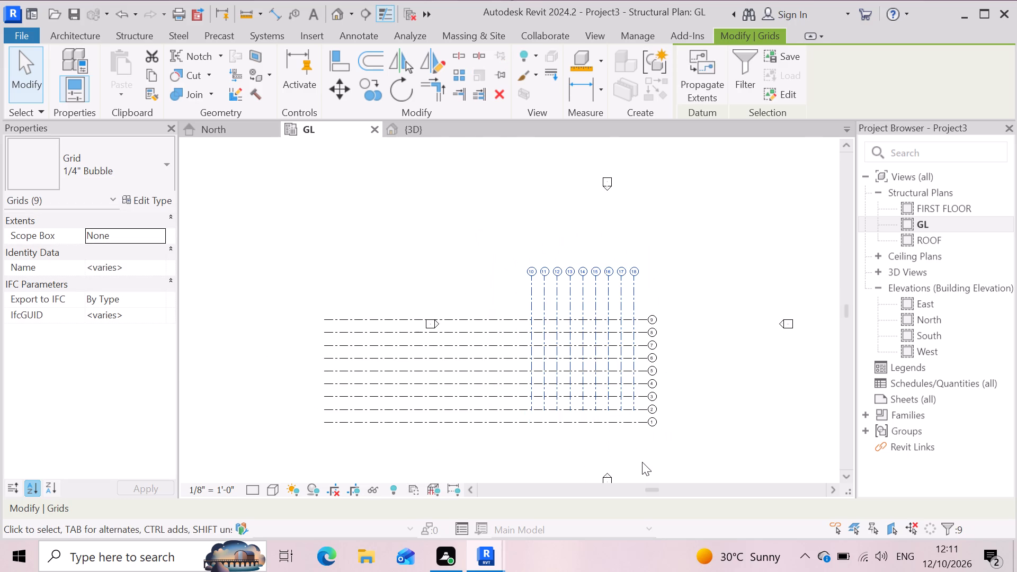
scroll(542, 441, "up", 3)
left_click(528, 388)
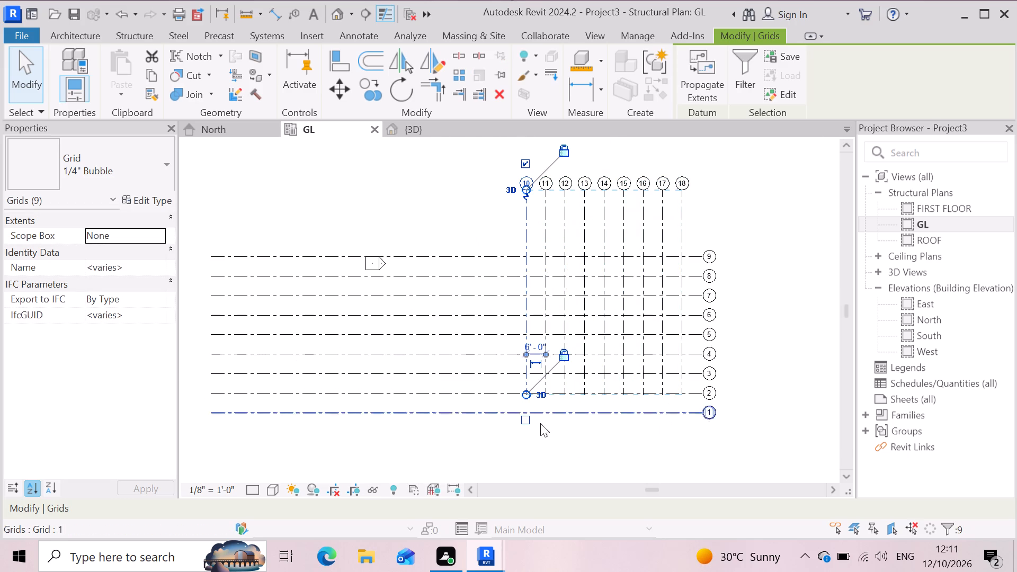
left_click_drag(525, 389, 513, 469)
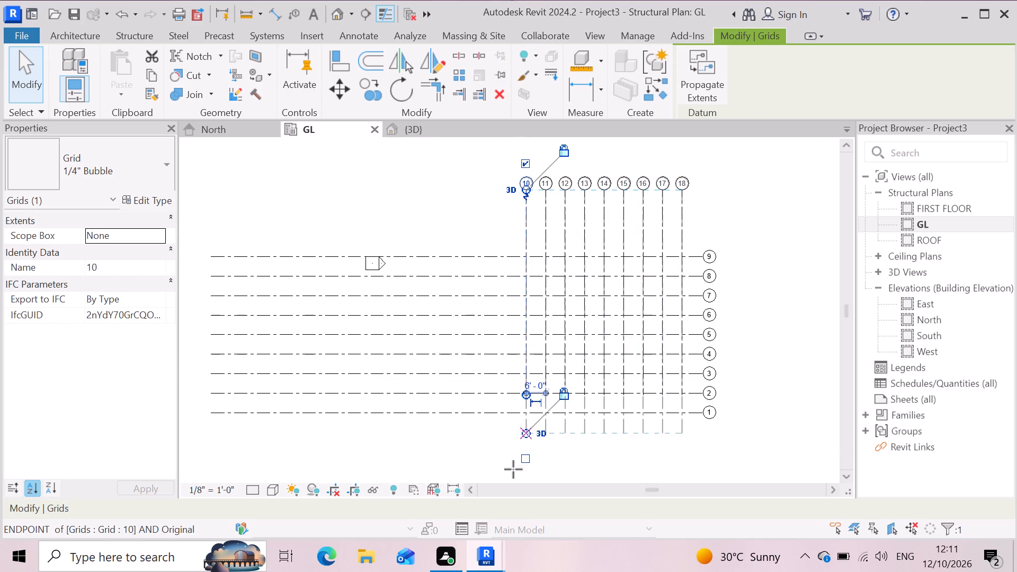
left_click_drag(513, 469, 515, 452)
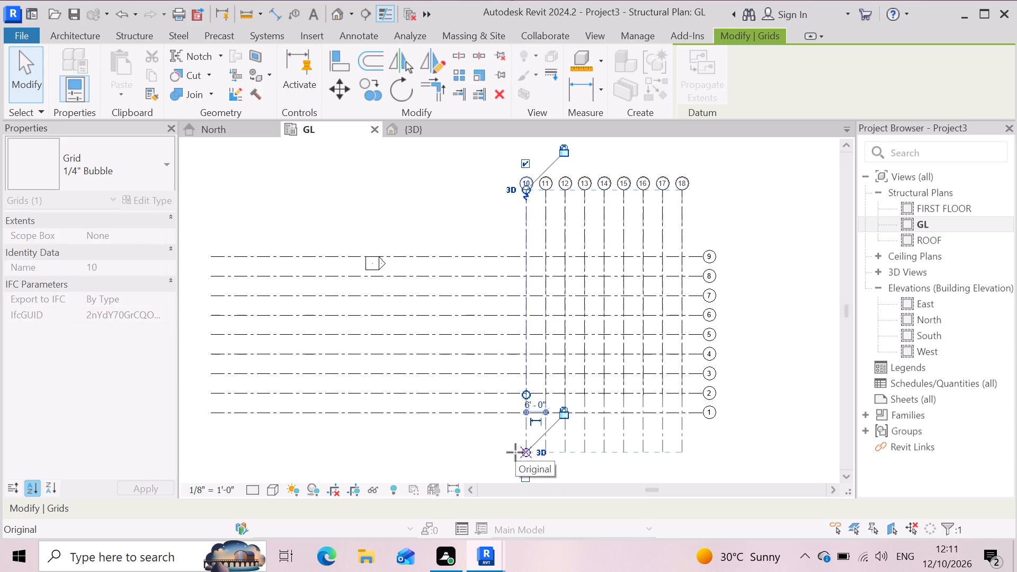
left_click_drag(515, 452, 513, 452)
left_click(513, 452)
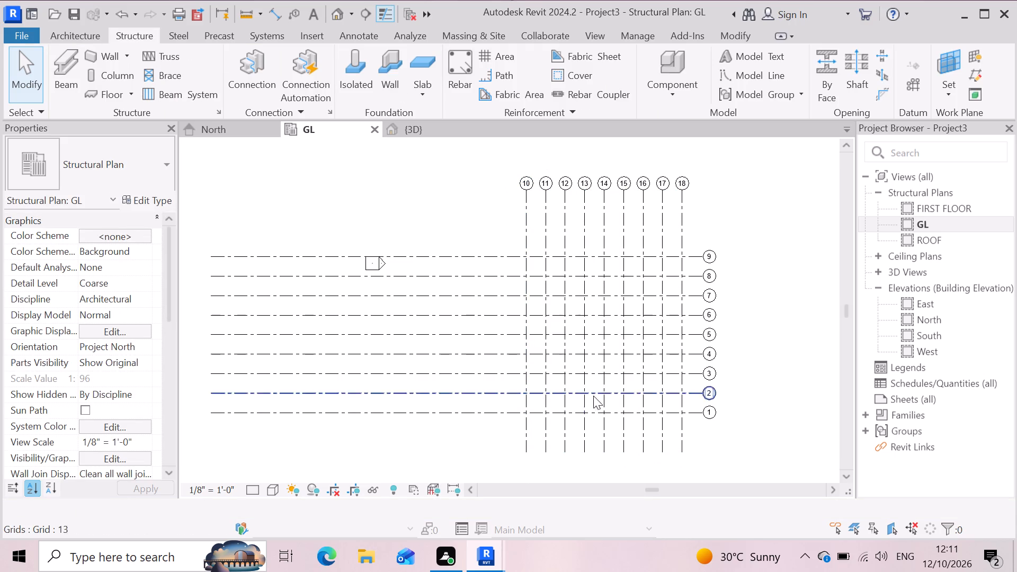
Place an M_Footing-Rectangular 1800 x 1200 x 450mm isolated foundation at the intersection of grids 9 and 10.
scroll(591, 324, "up", 3)
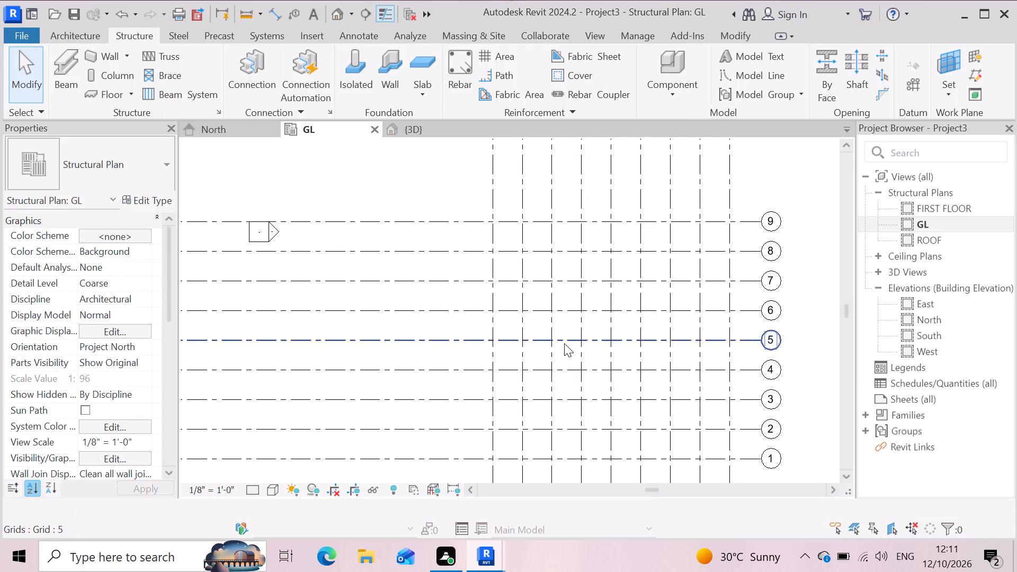
scroll(564, 343, "down", 3)
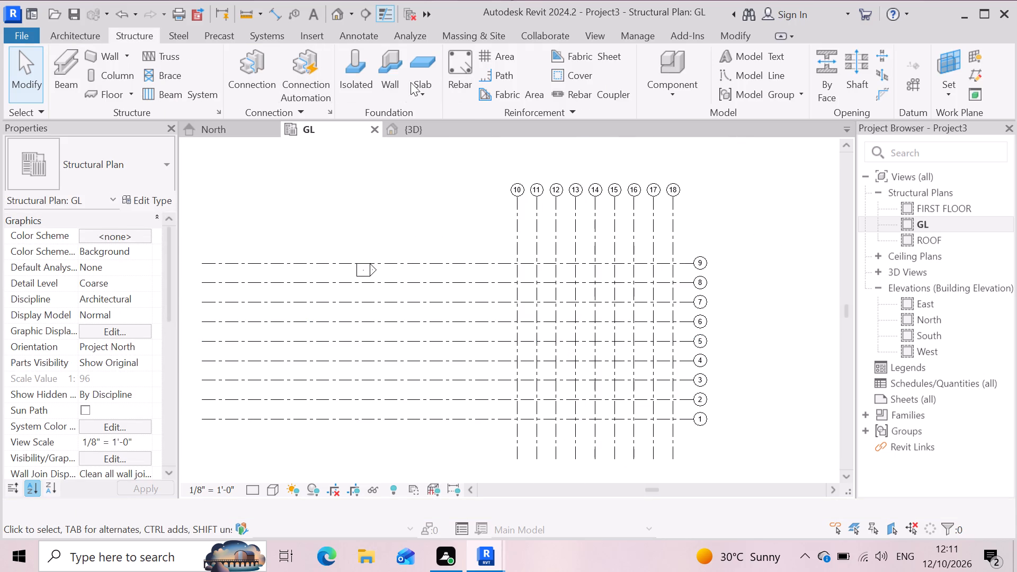
left_click(355, 78)
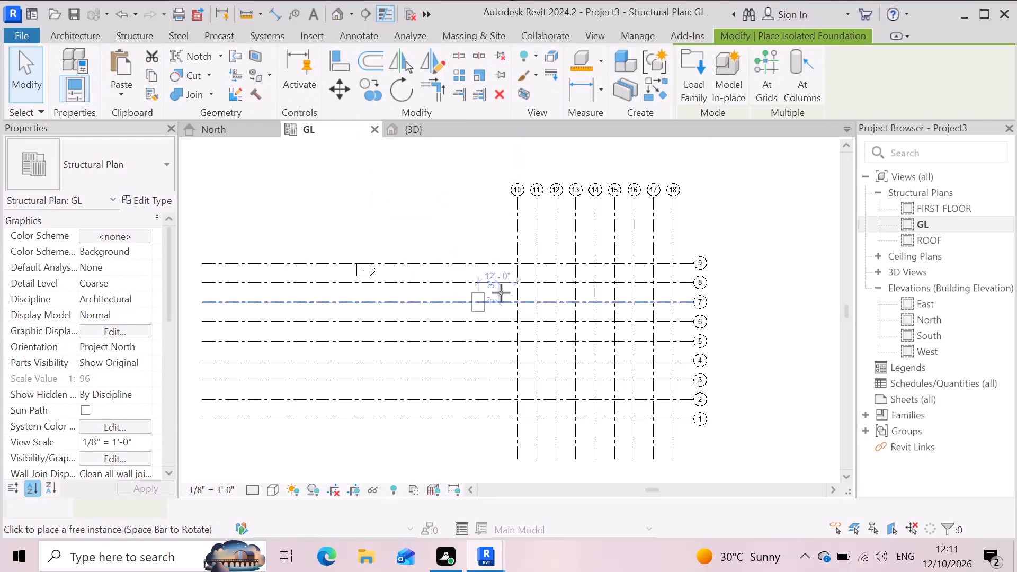
left_click(515, 264)
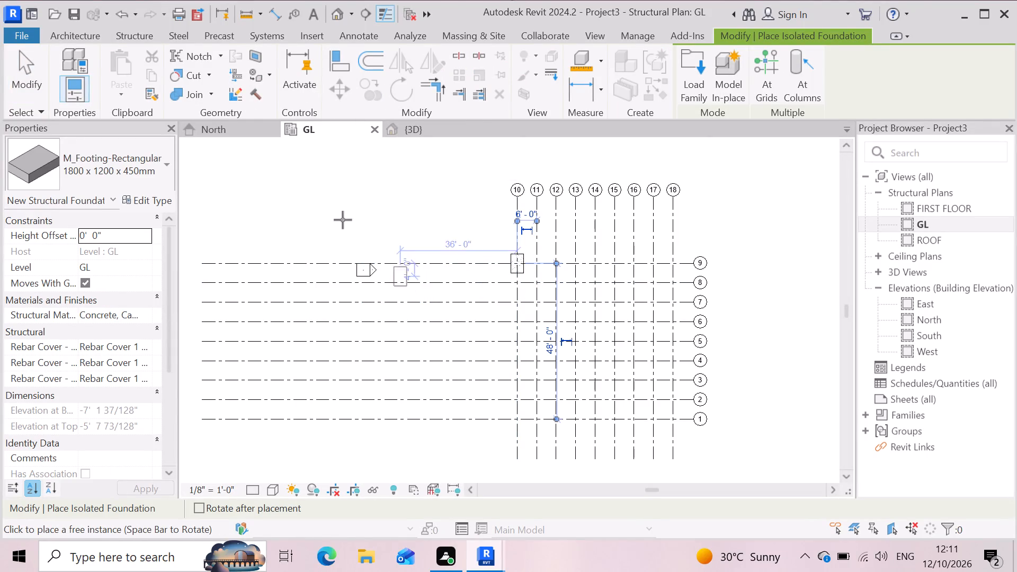
Examine the new footing against the grids in the 3D view, end footing placement, and return to the GL plan.
left_click(445, 126)
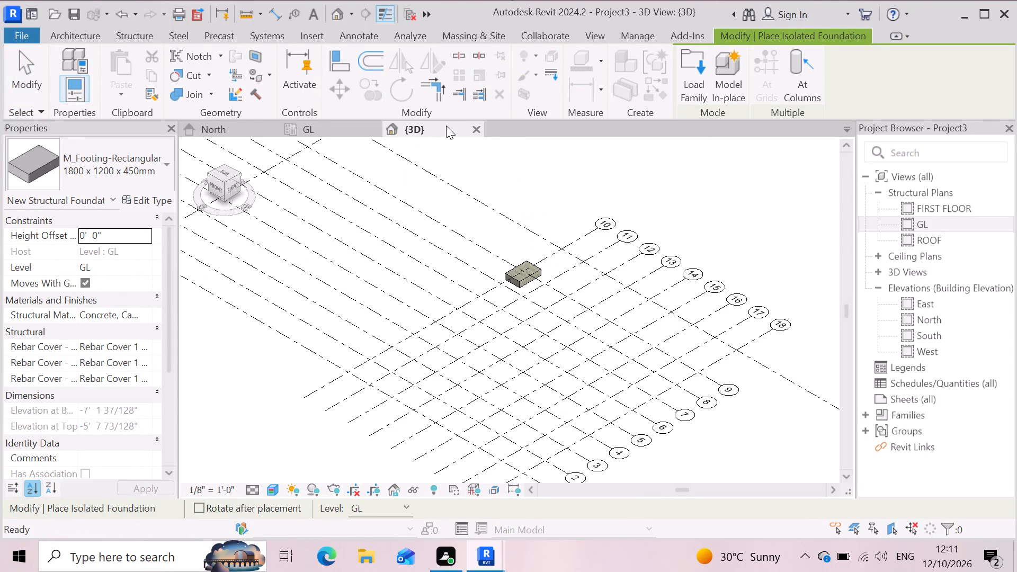
scroll(706, 292, "down", 2)
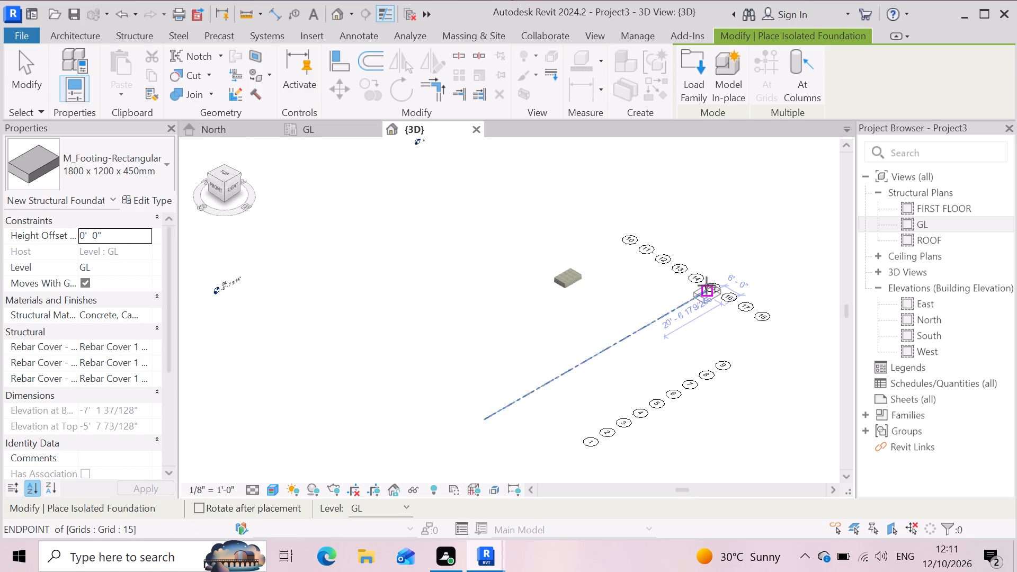
scroll(696, 305, "up", 2)
scroll(587, 284, "up", 3)
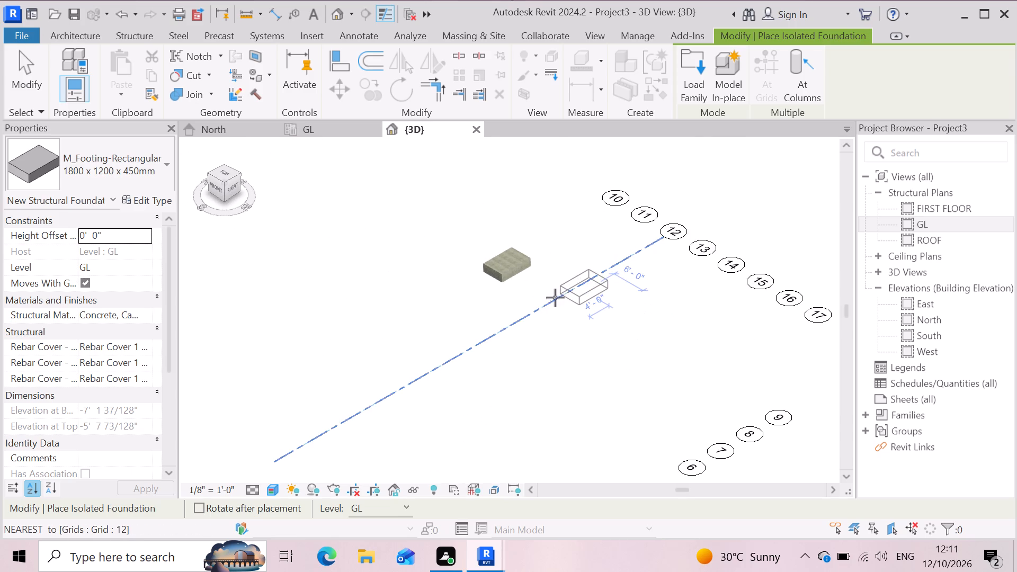
key("Escape")
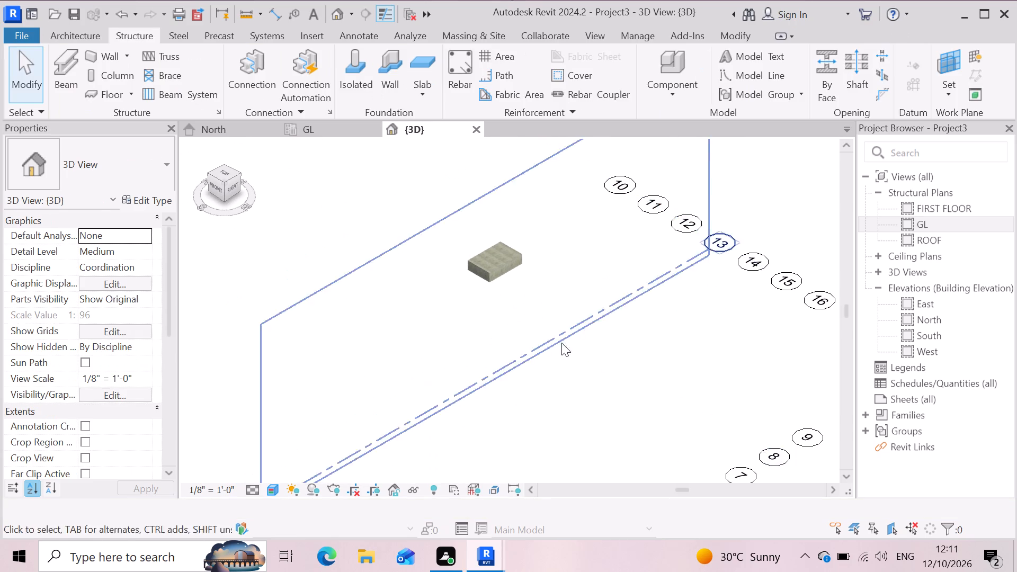
scroll(553, 334, "down", 3)
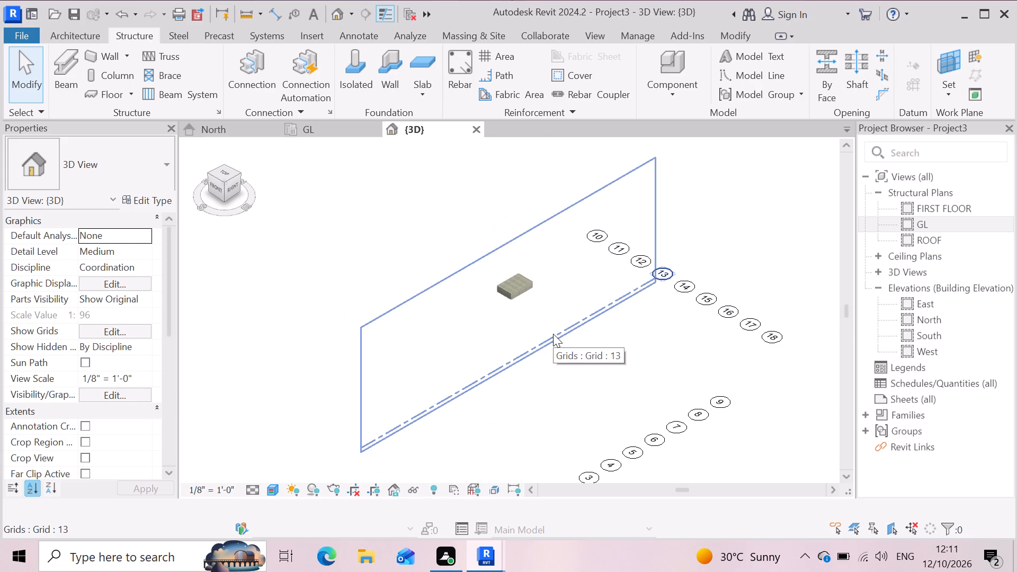
scroll(553, 334, "up", 2)
left_click(323, 123)
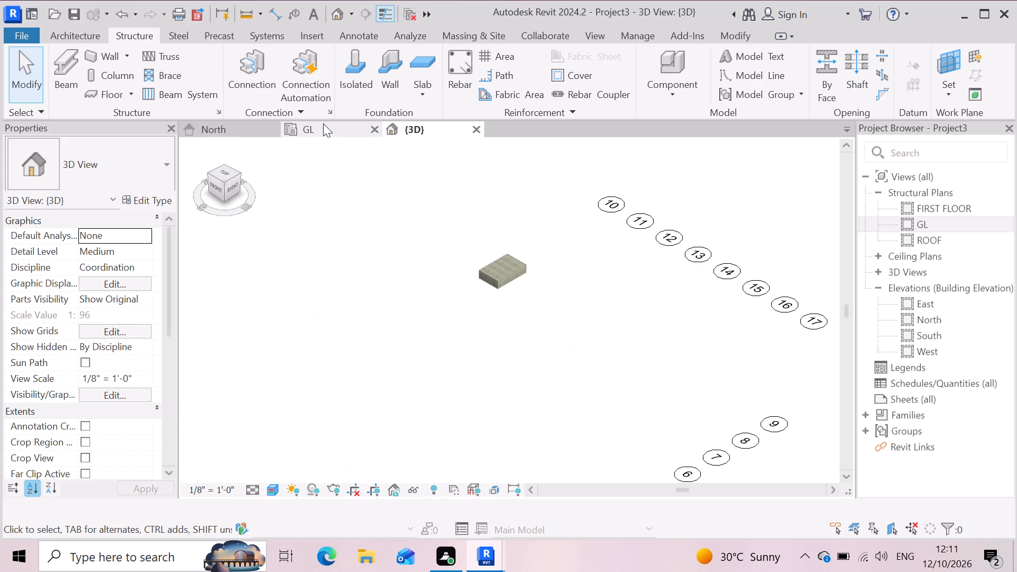
Examine the footing's size and position relative to the surrounding grid spacing on the GL plan.
scroll(578, 273, "up", 3)
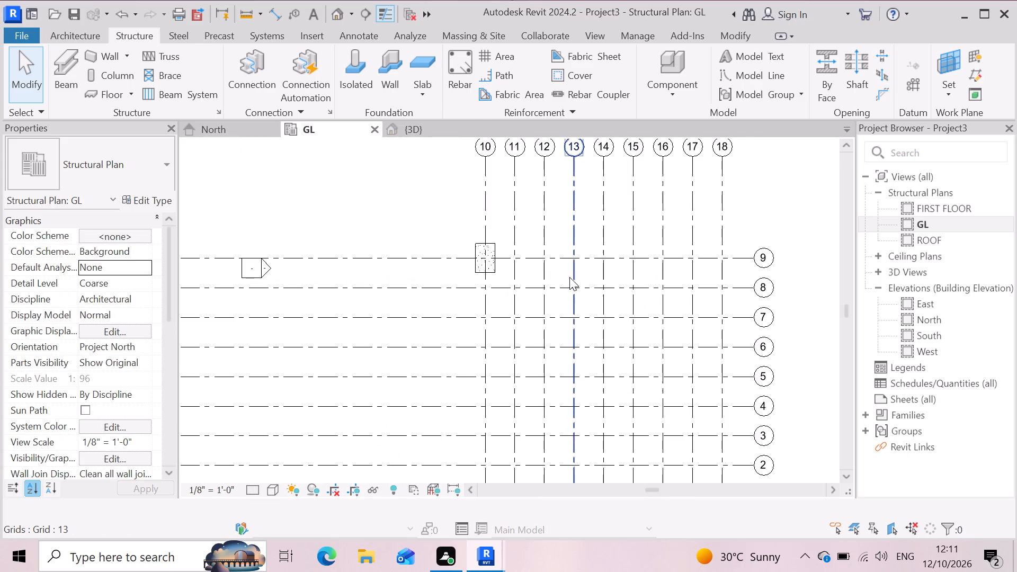
scroll(537, 285, "down", 1)
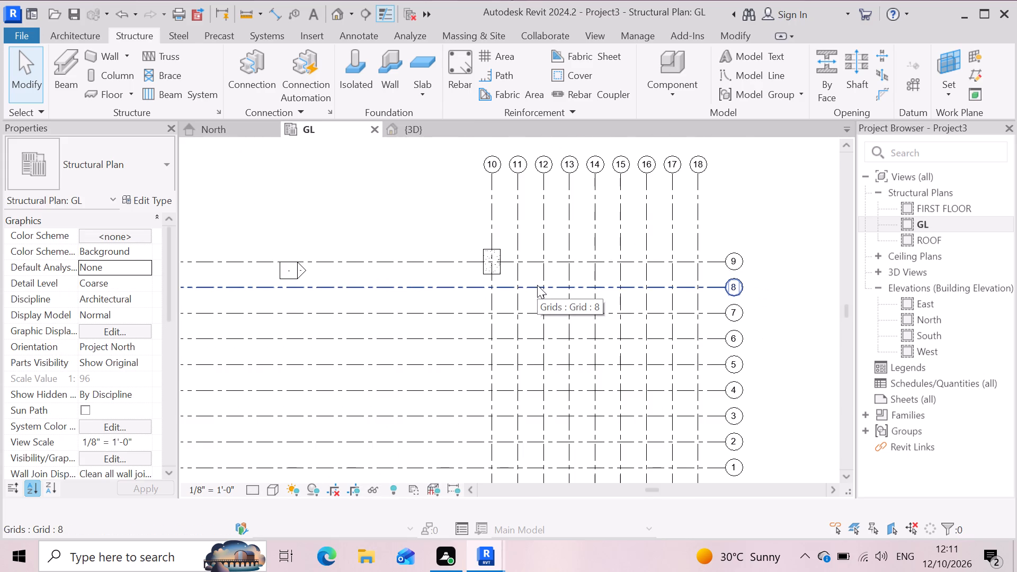
scroll(520, 290, "up", 2)
scroll(537, 272, "down", 1)
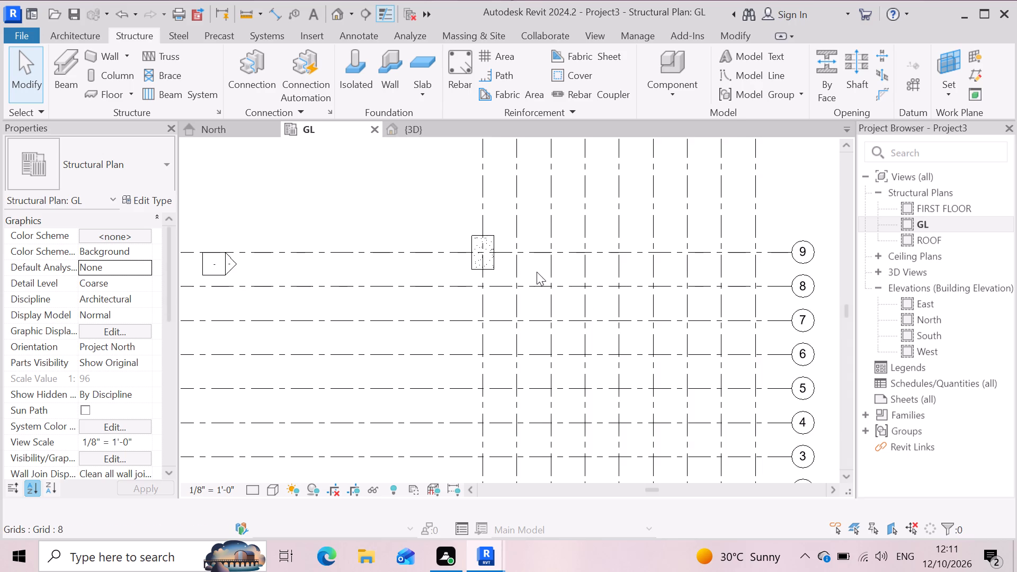
scroll(537, 272, "down", 2)
scroll(537, 272, "up", 1)
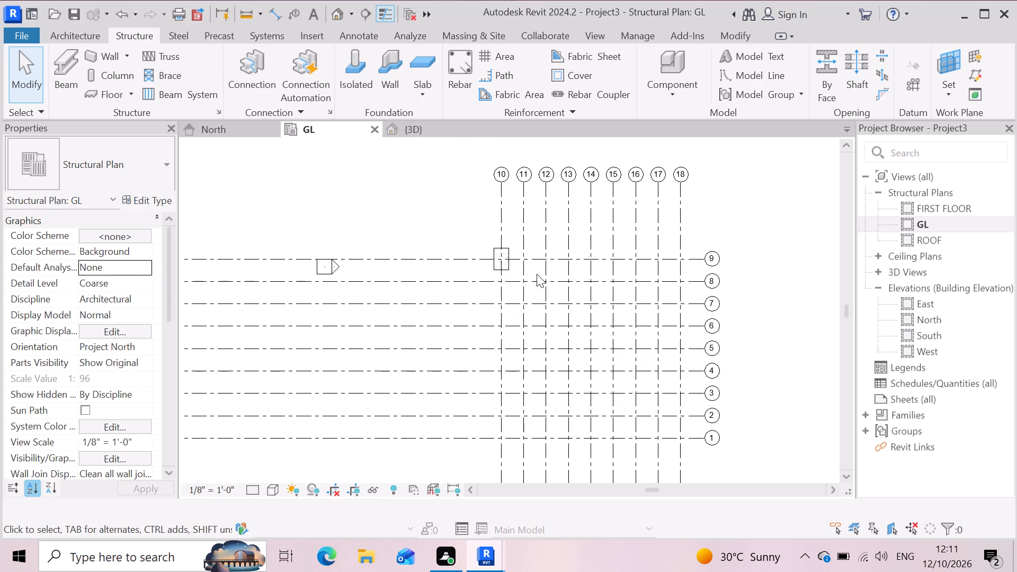
scroll(537, 274, "up", 1)
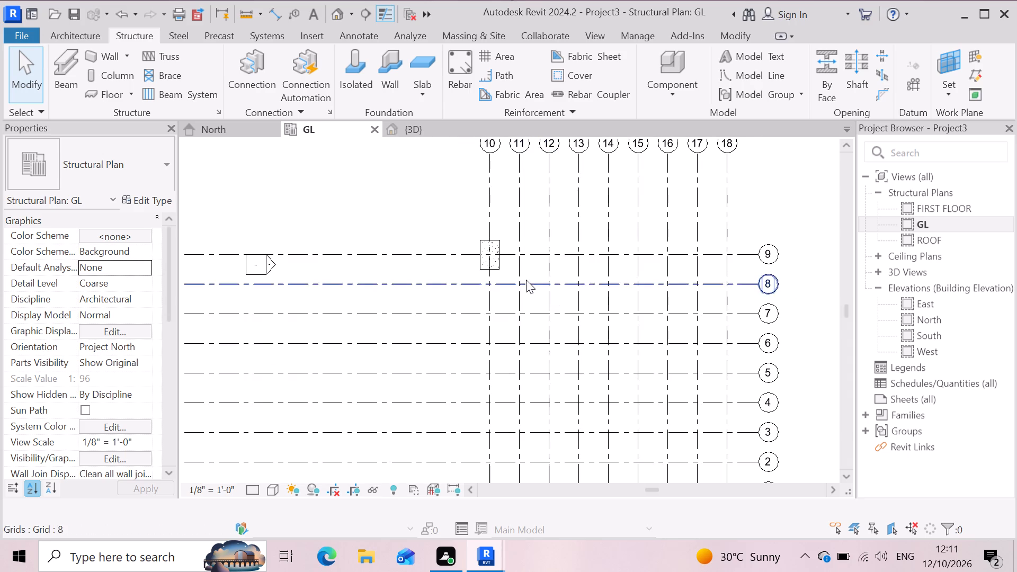
scroll(520, 280, "up", 4)
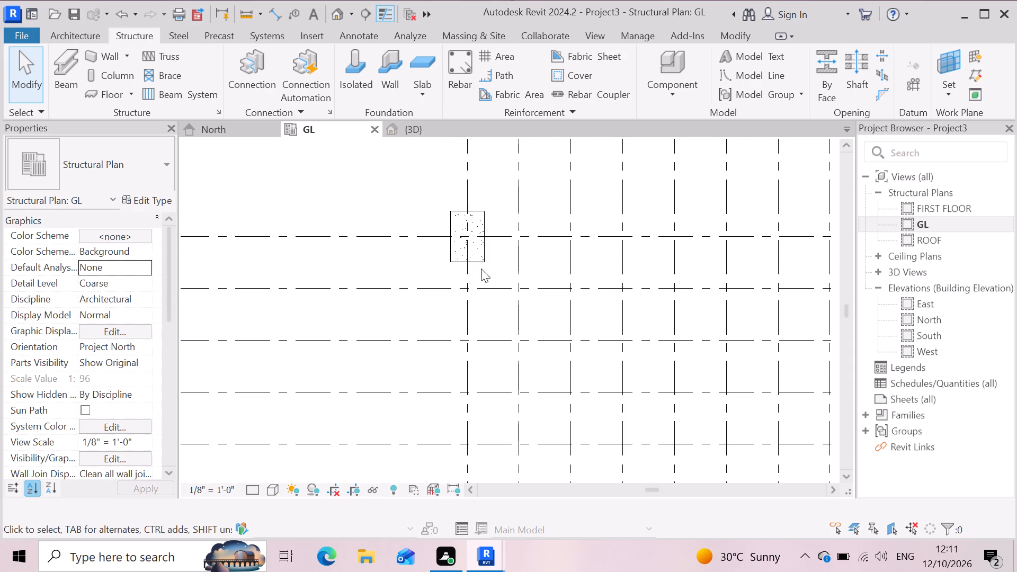
scroll(448, 288, "down", 7)
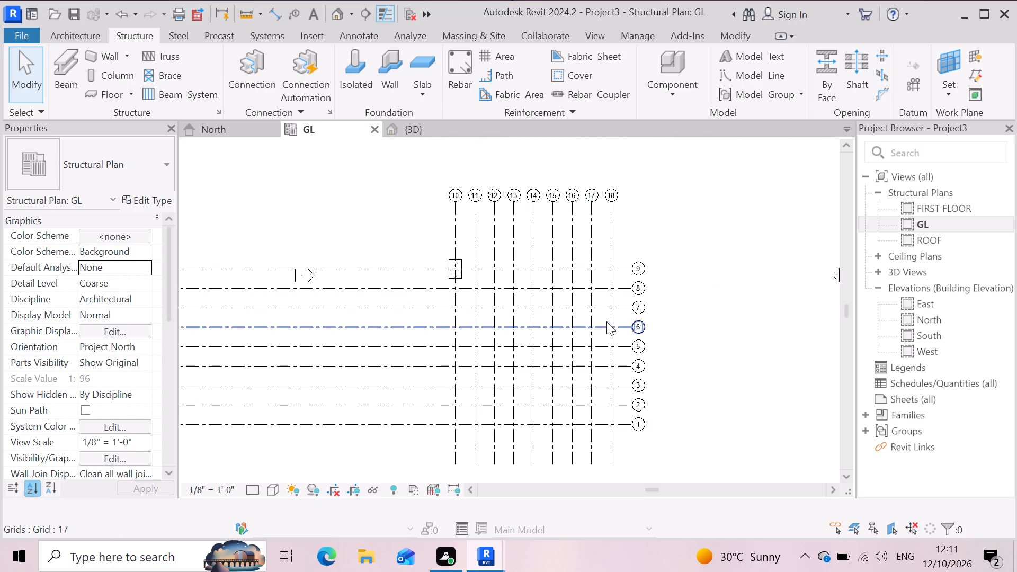
scroll(606, 354, "up", 10)
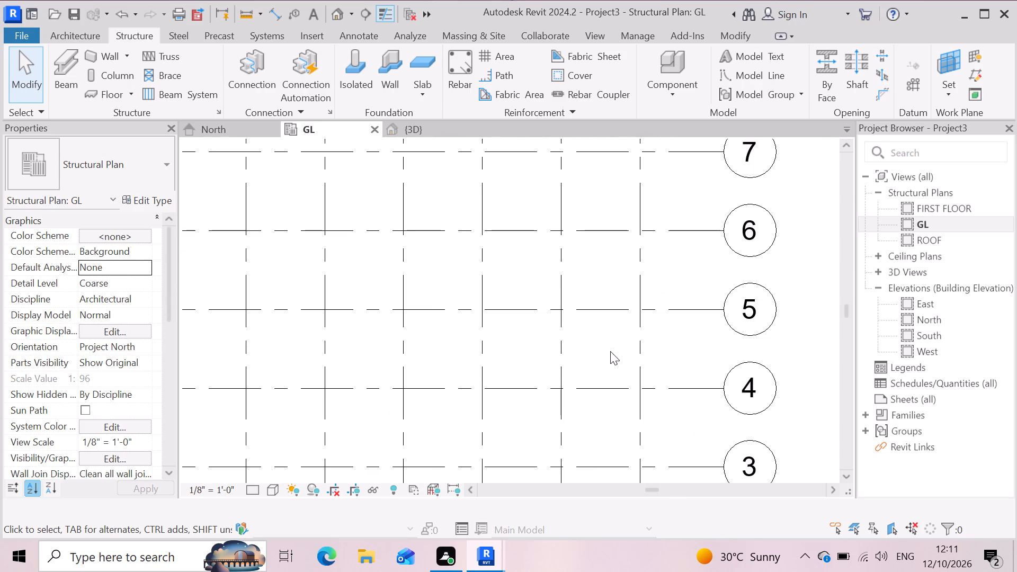
scroll(612, 345, "down", 8)
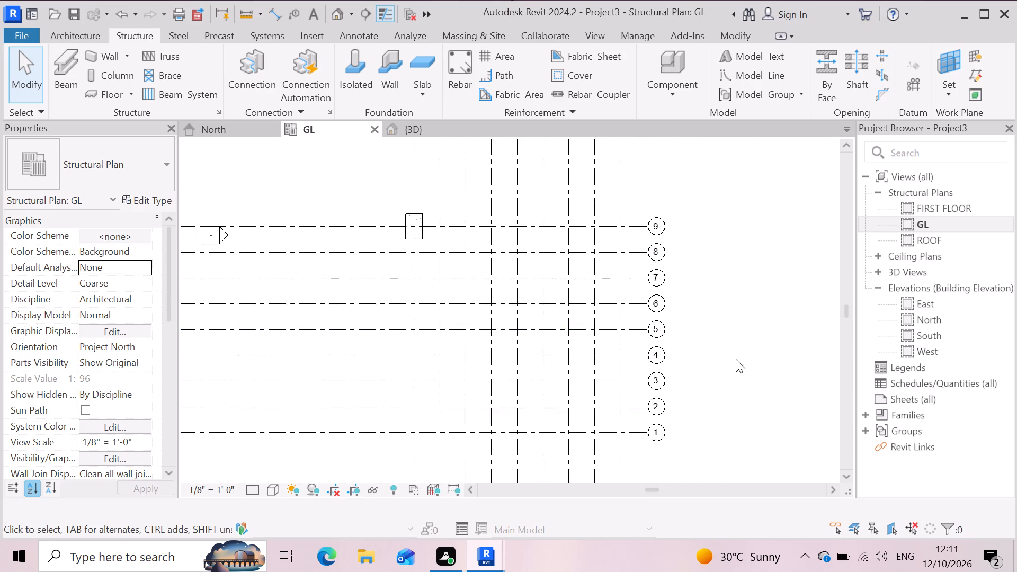
scroll(751, 359, "down", 3)
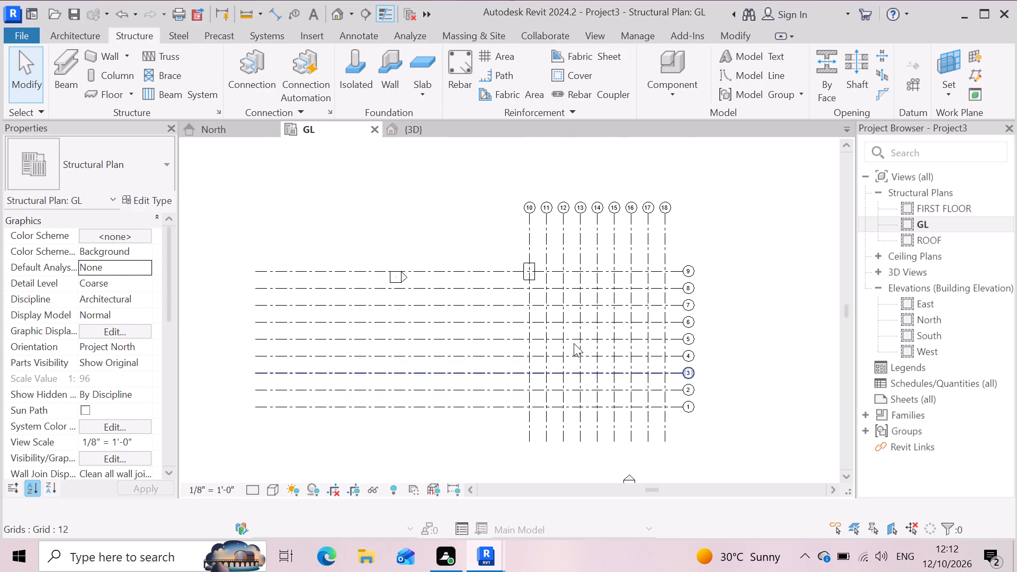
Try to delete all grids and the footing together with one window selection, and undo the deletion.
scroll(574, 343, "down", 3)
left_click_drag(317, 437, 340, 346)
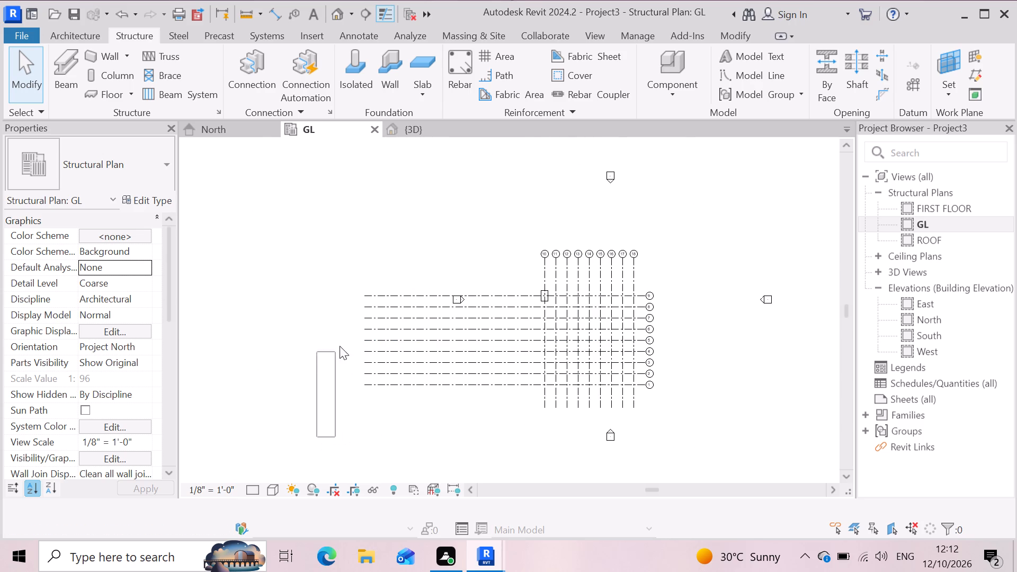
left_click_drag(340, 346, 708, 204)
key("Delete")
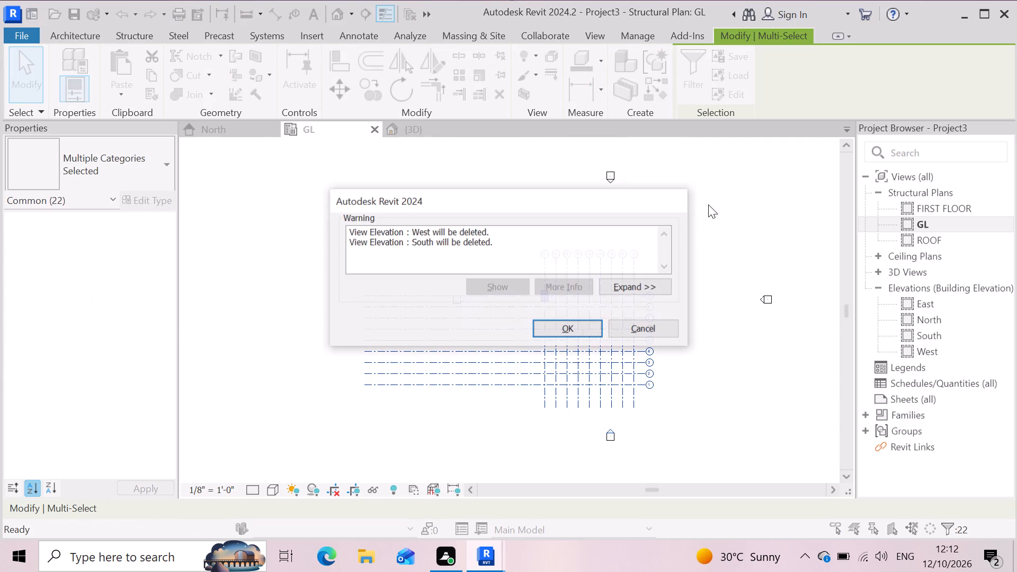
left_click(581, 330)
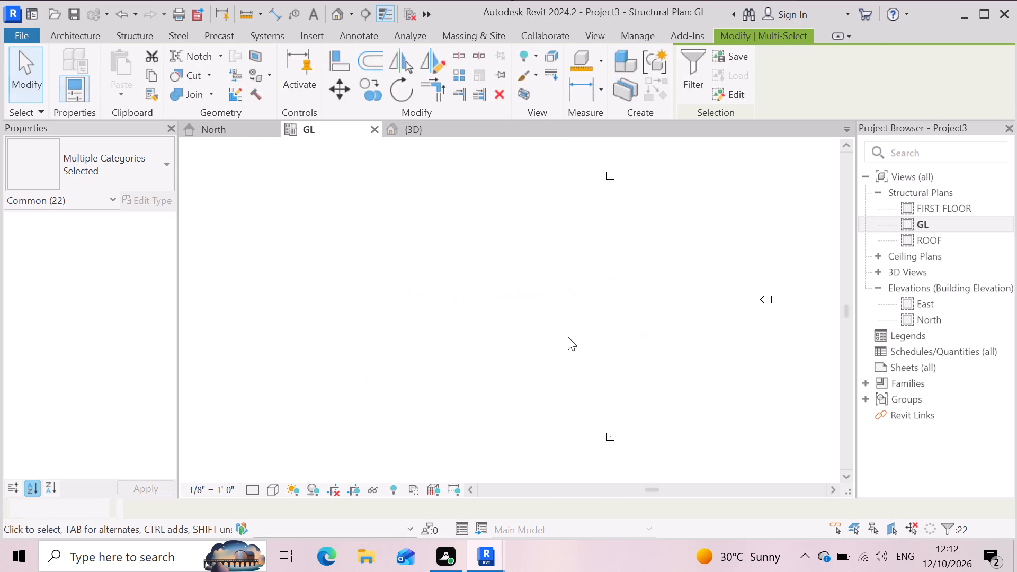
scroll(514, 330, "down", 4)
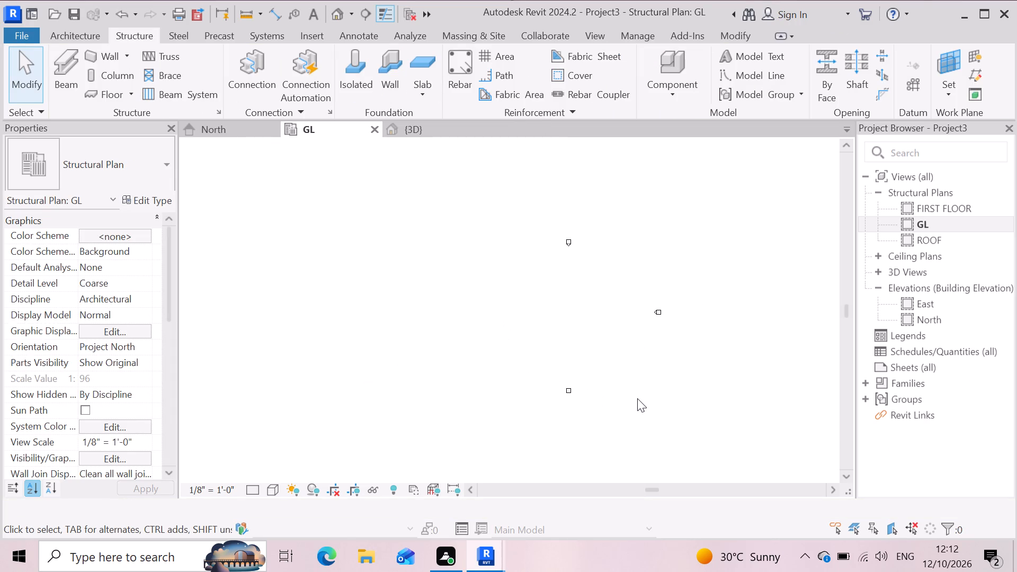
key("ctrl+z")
Delete the horizontal grids 1 to 9 from the GL plan.
scroll(589, 398, "up", 2)
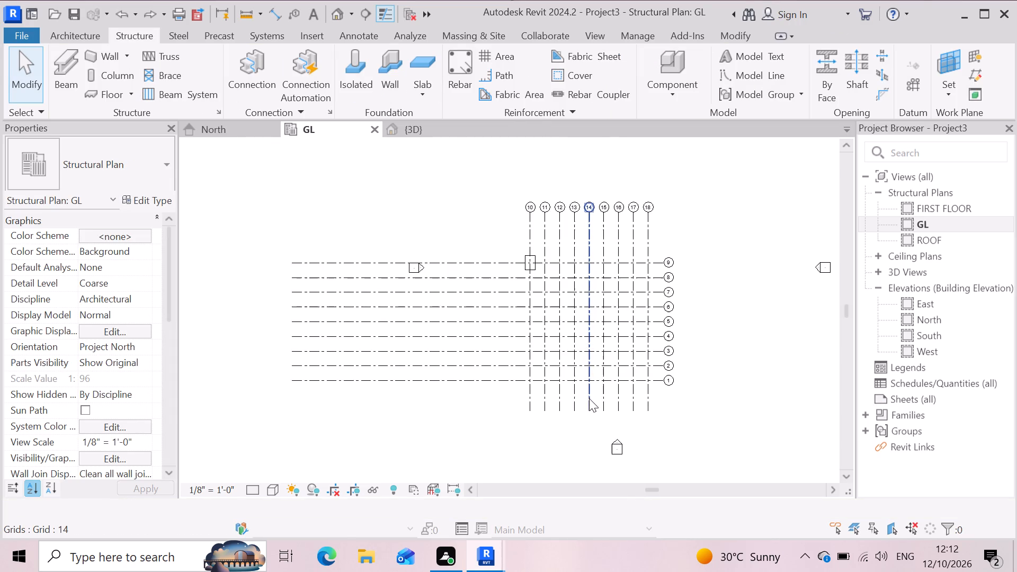
left_click(457, 379)
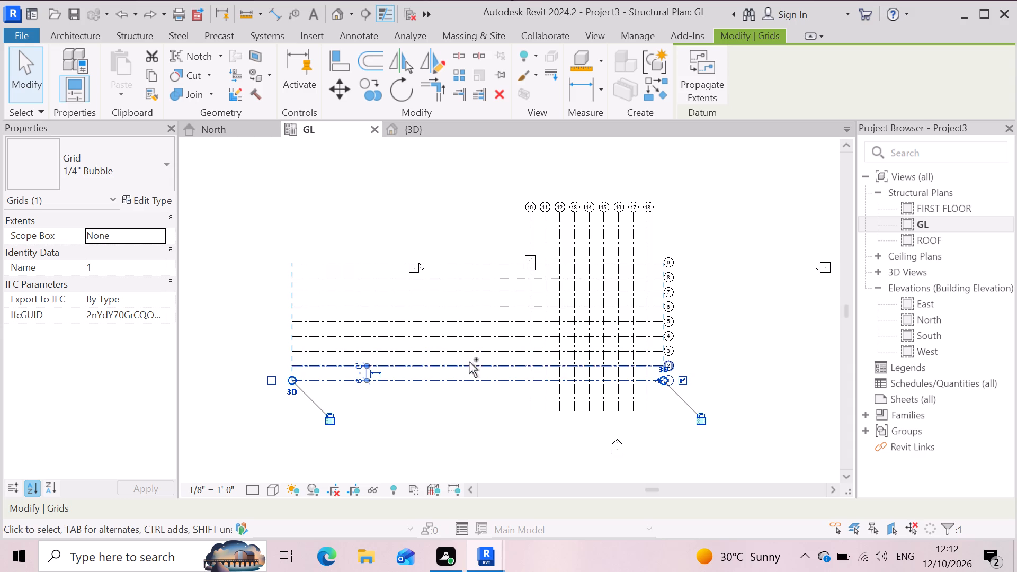
left_click(468, 365, "ctrl")
left_click(473, 353, "ctrl")
left_click(476, 337, "ctrl")
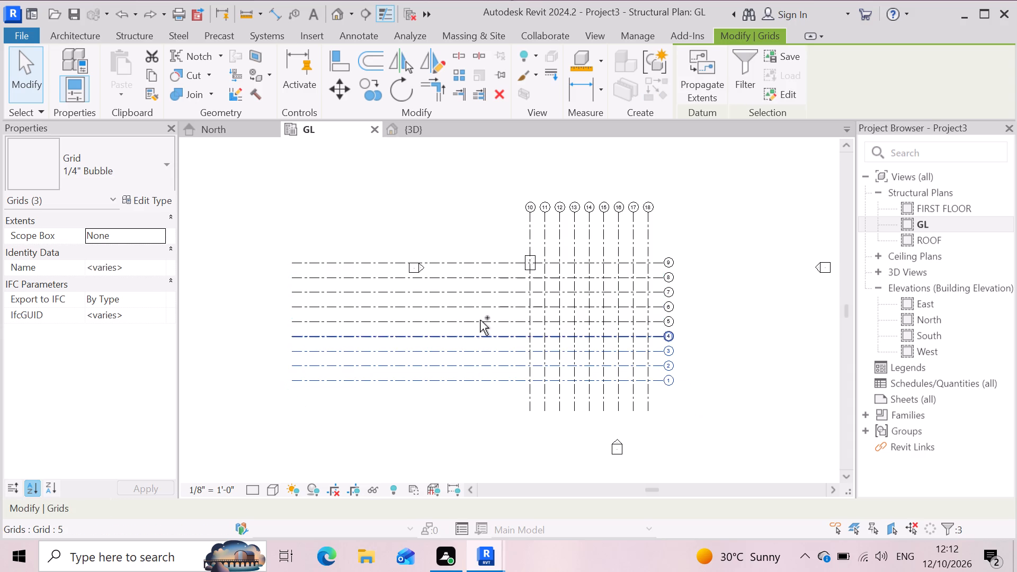
left_click(480, 318, "ctrl")
left_click(480, 303, "ctrl")
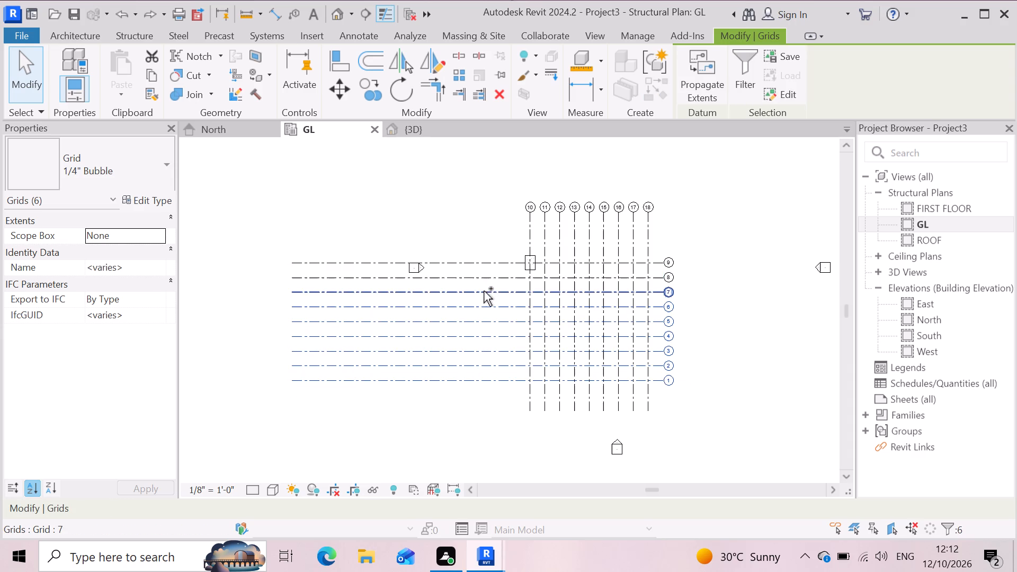
left_click(484, 291, "ctrl")
left_click(487, 273, "ctrl")
left_click(494, 261, "ctrl")
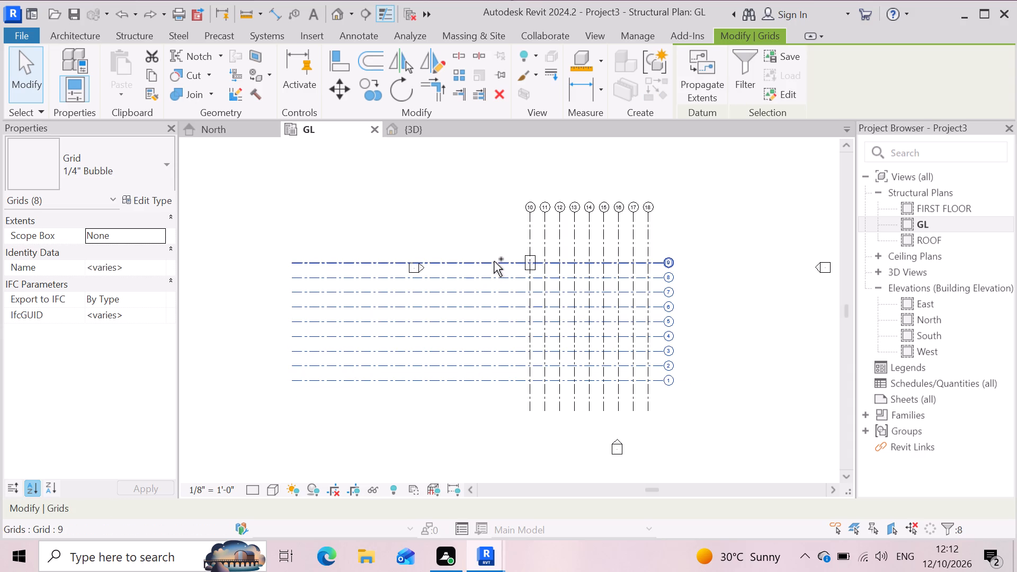
key("Delete")
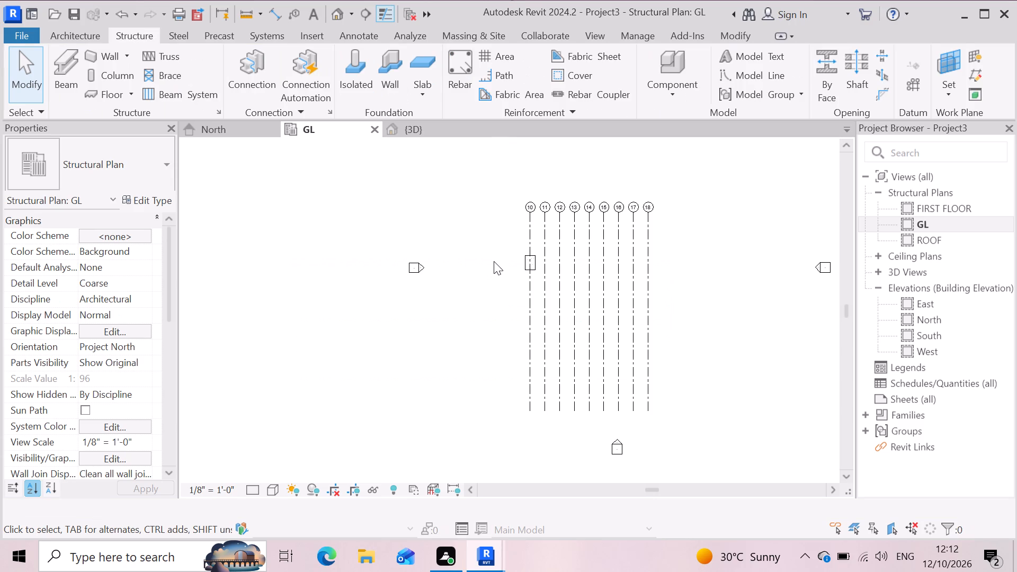
Delete the M_Footing-Rectangular 1800 x 1200 x 450mm foundation on grid 10.
scroll(606, 350, "up", 2)
scroll(482, 223, "up", 3)
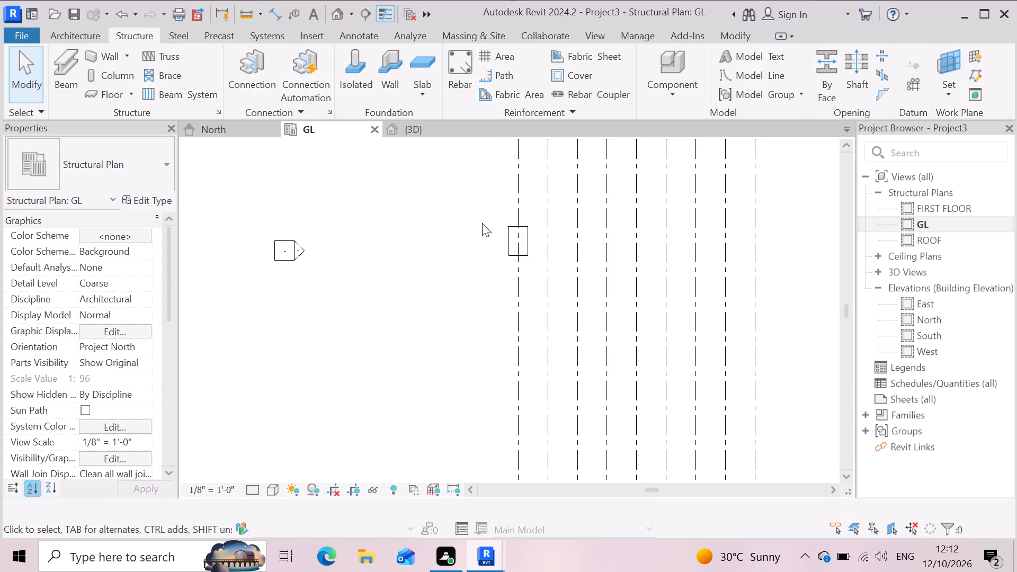
left_click(529, 245)
key("Delete")
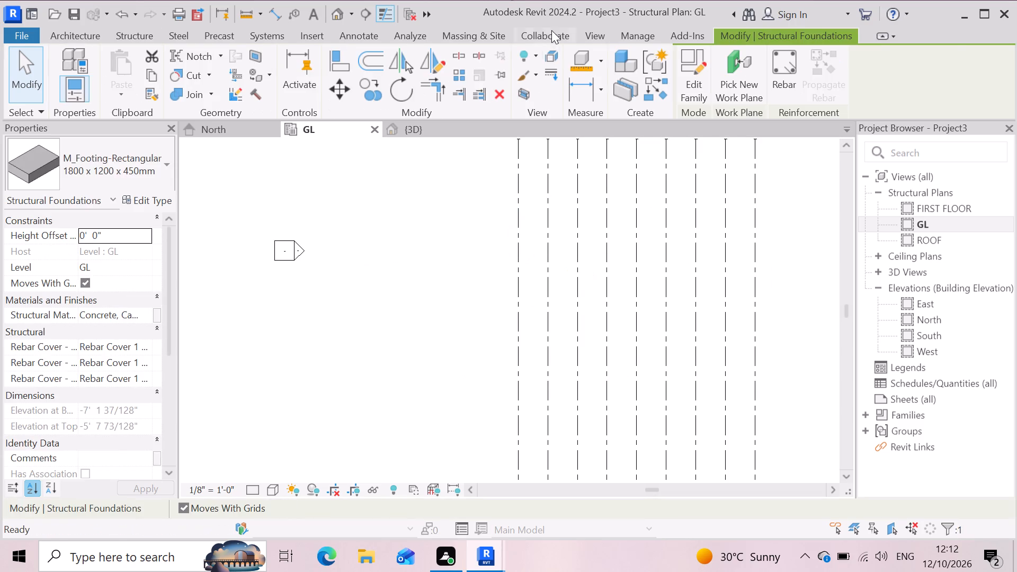
Delete the vertical grids 10 to 18, keeping the four elevation markers.
scroll(540, 306, "down", 3)
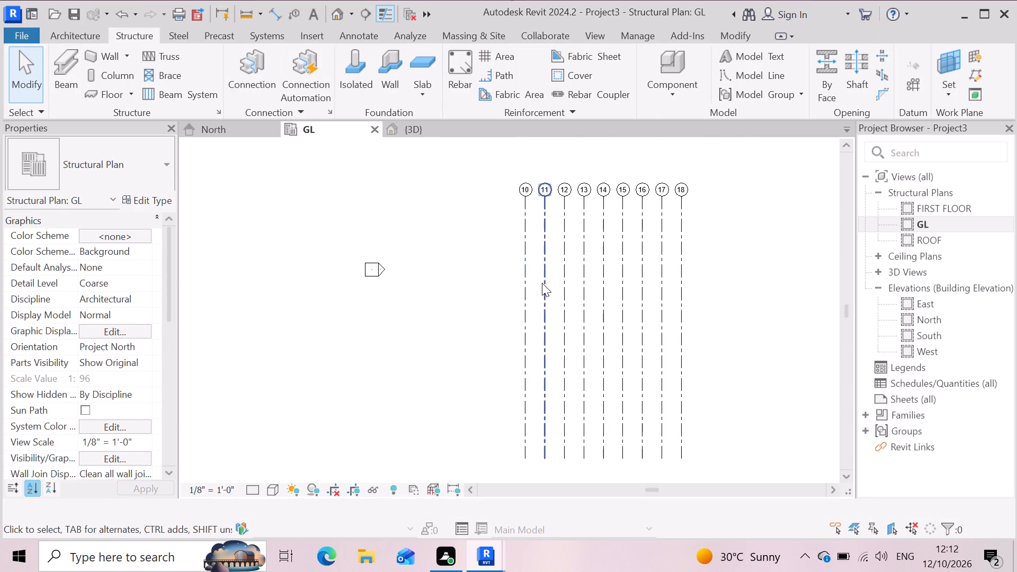
scroll(542, 283, "down", 3)
left_click_drag(689, 324, 527, 332)
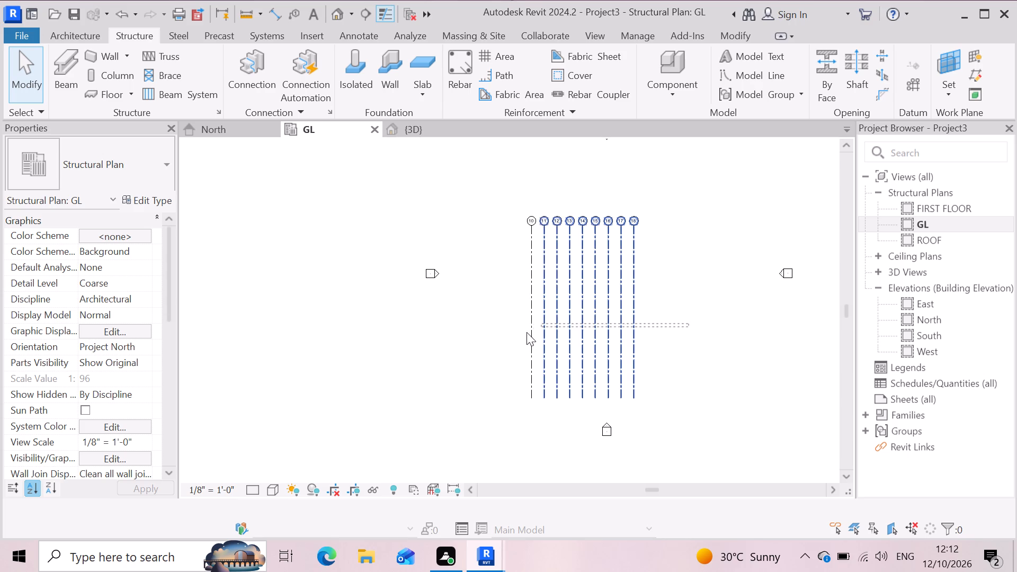
left_click_drag(527, 332, 496, 345)
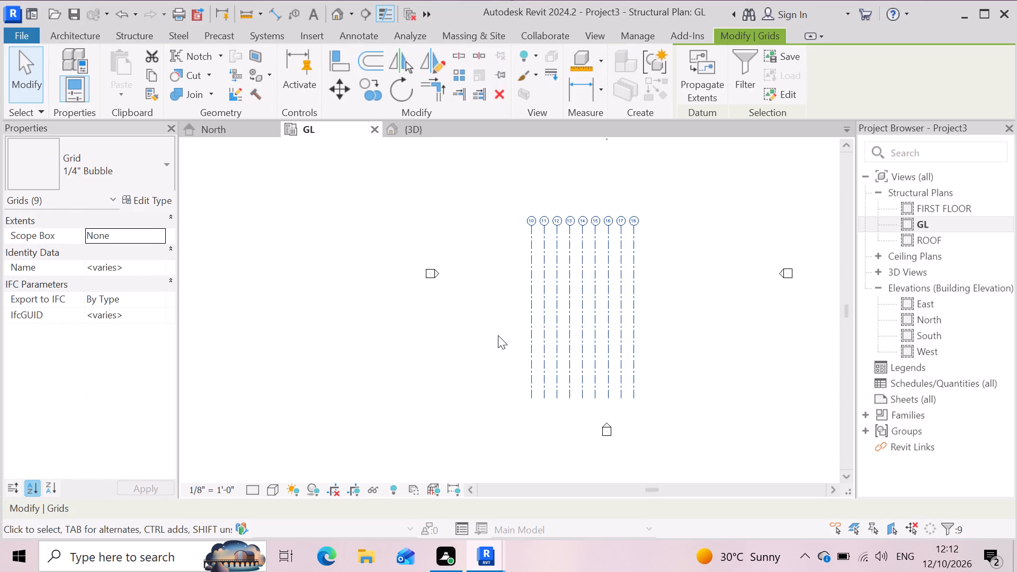
key("Delete")
Draw a horizontal grid with a 20' offset between the west and east elevation markers, above the south marker.
scroll(518, 330, "down", 5)
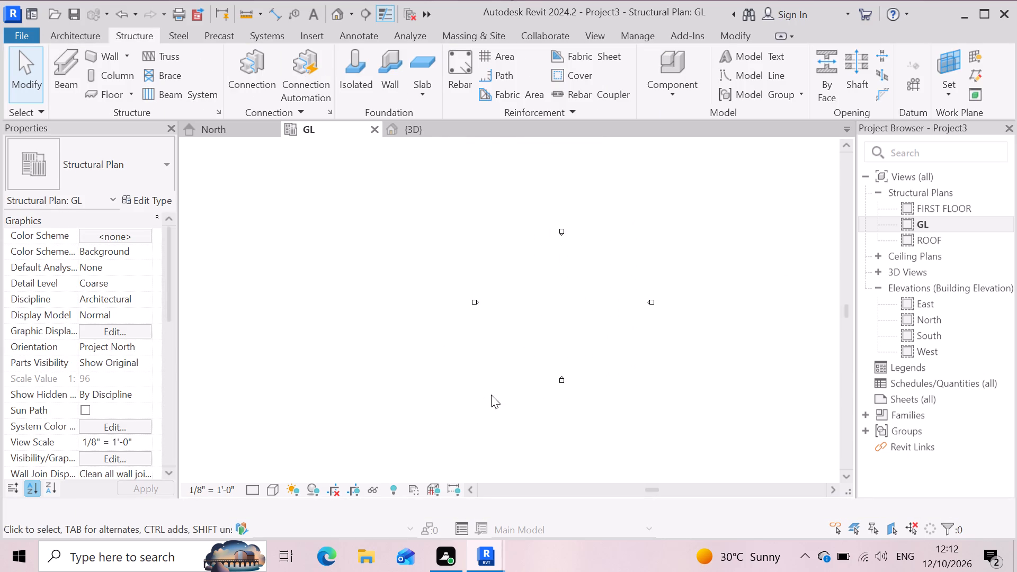
scroll(490, 390, "up", 3)
scroll(483, 362, "down", 1)
scroll(551, 294, "up", 3)
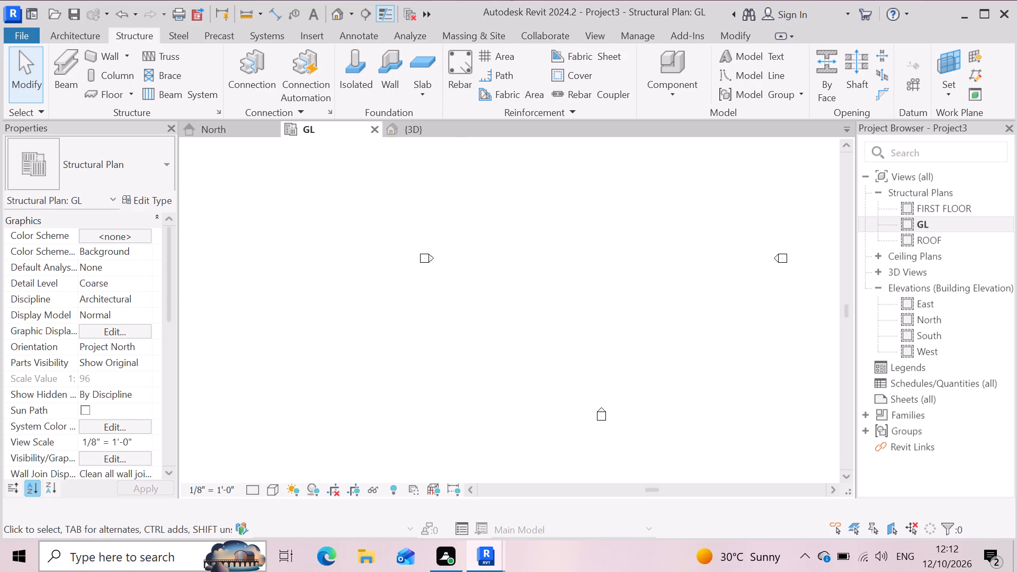
scroll(204, 537, "up", 1)
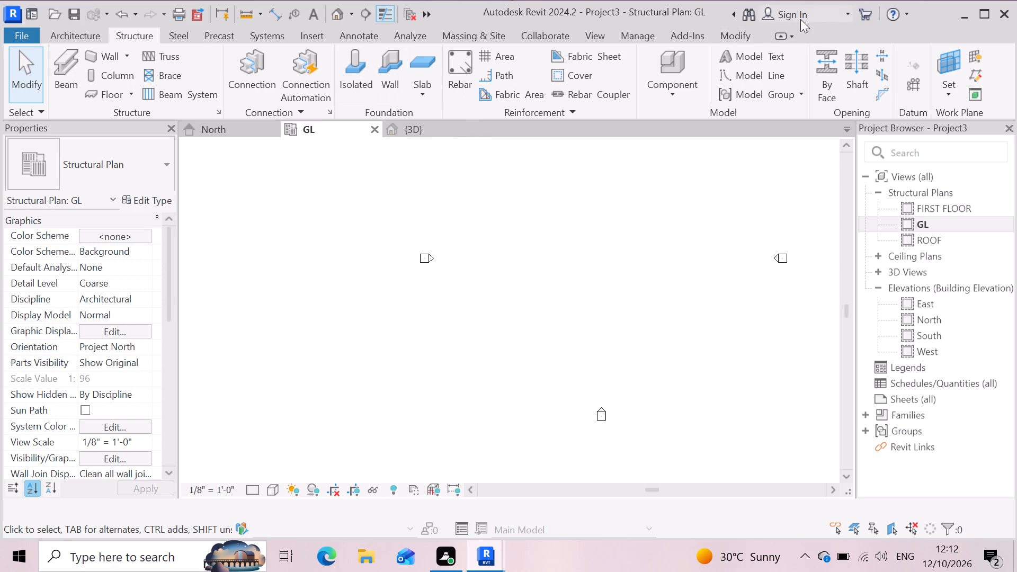
left_click(914, 82)
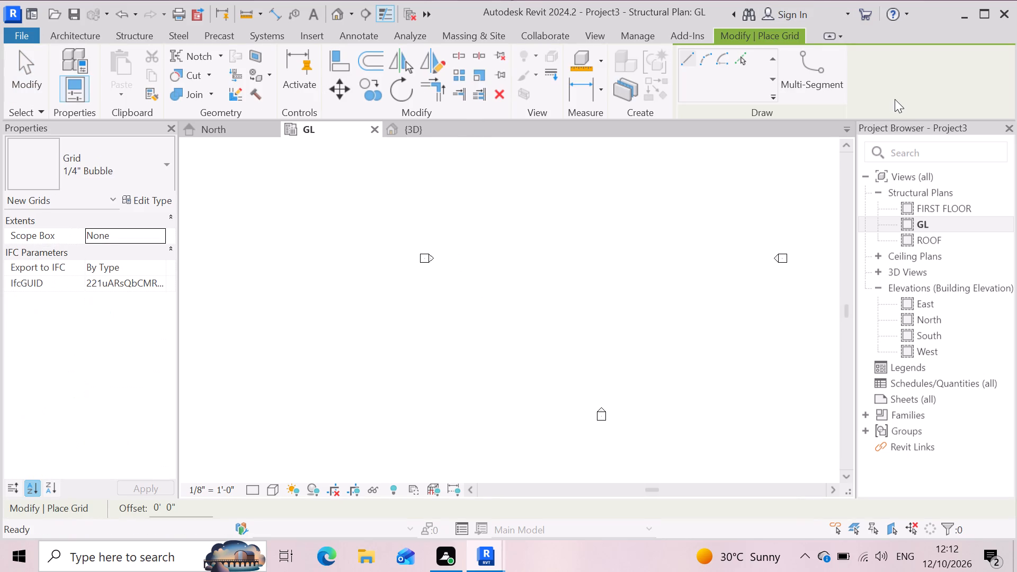
scroll(467, 387, "down", 2)
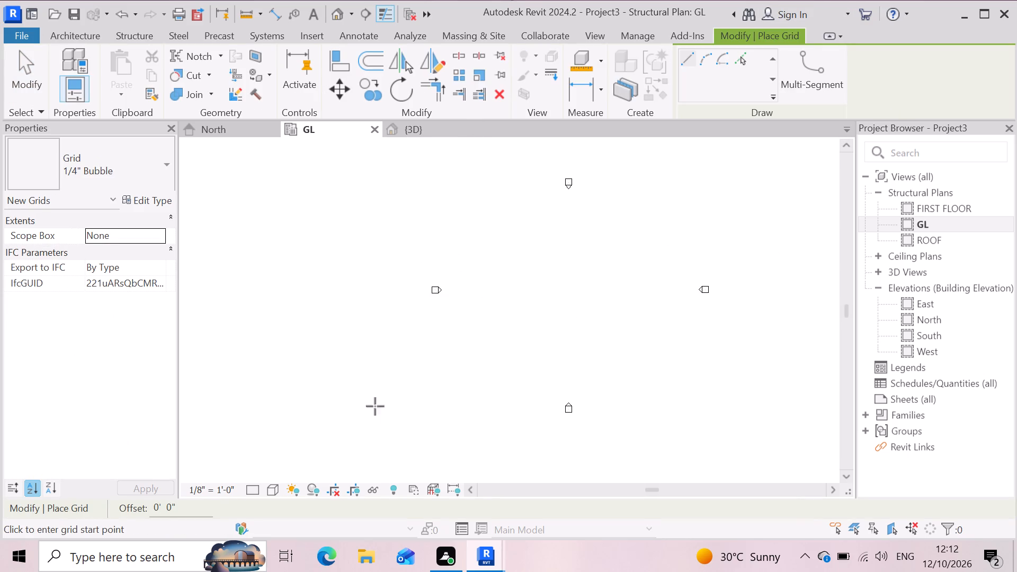
left_click_drag(193, 512, 104, 494)
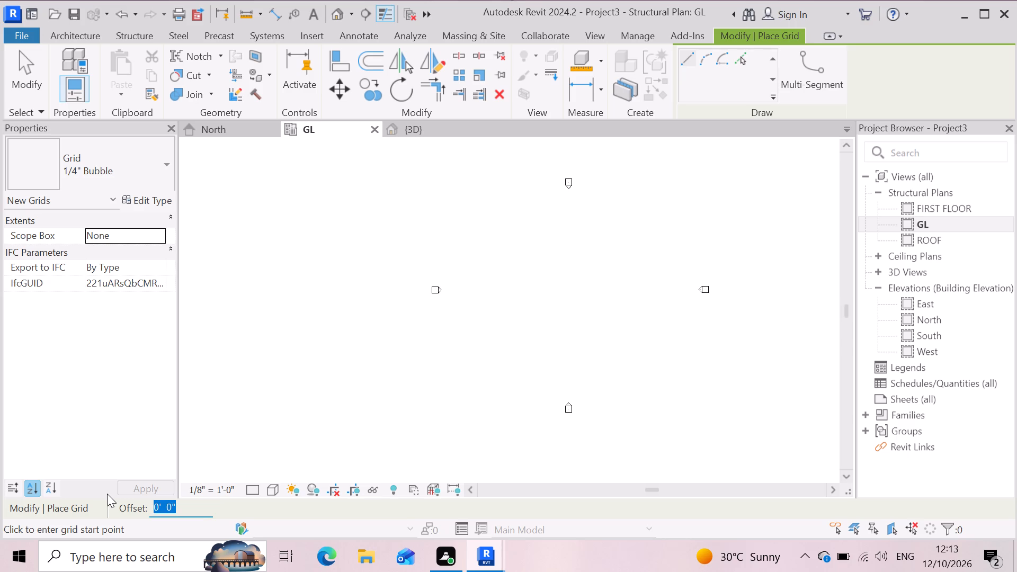
key("2")
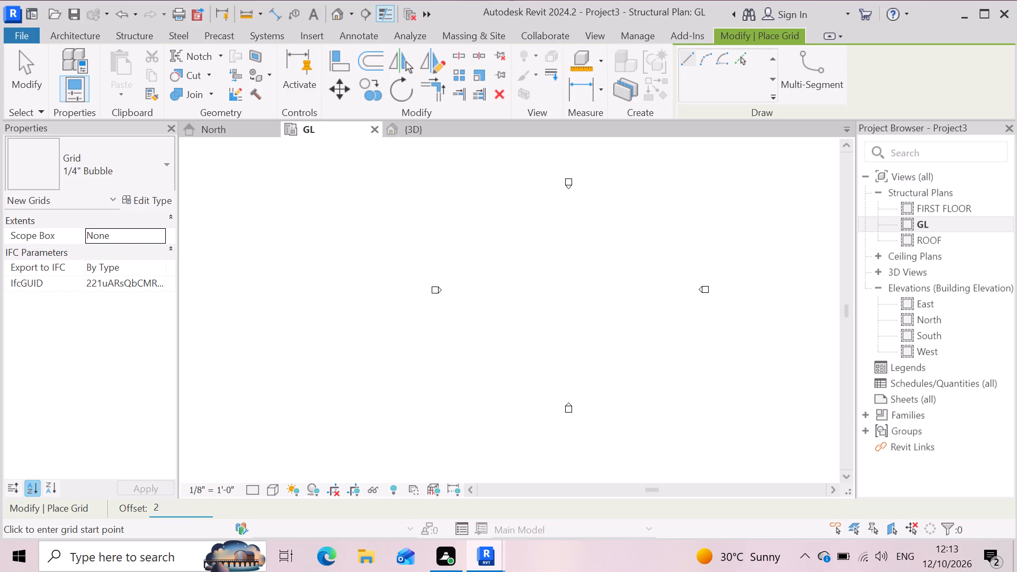
key("9")
key("BackSpace")
key("0")
key("apostrophe")
key("Return")
left_click(461, 359)
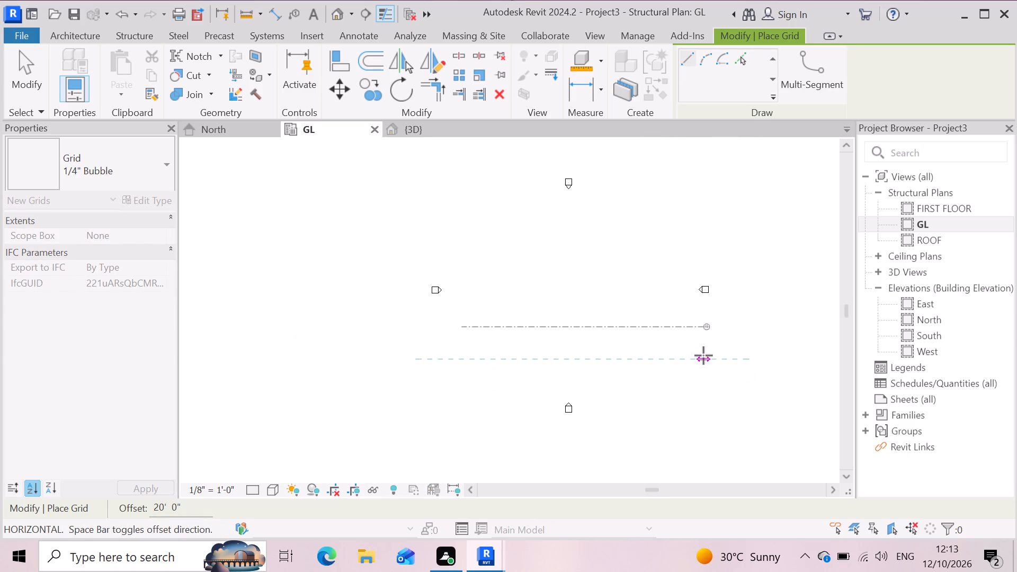
left_click(700, 355)
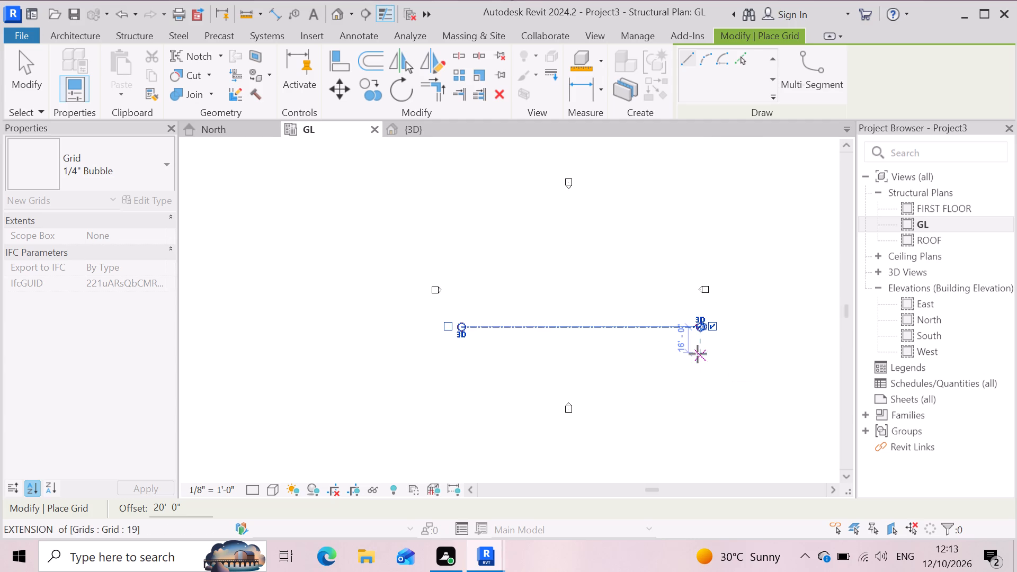
scroll(679, 332, "up", 3)
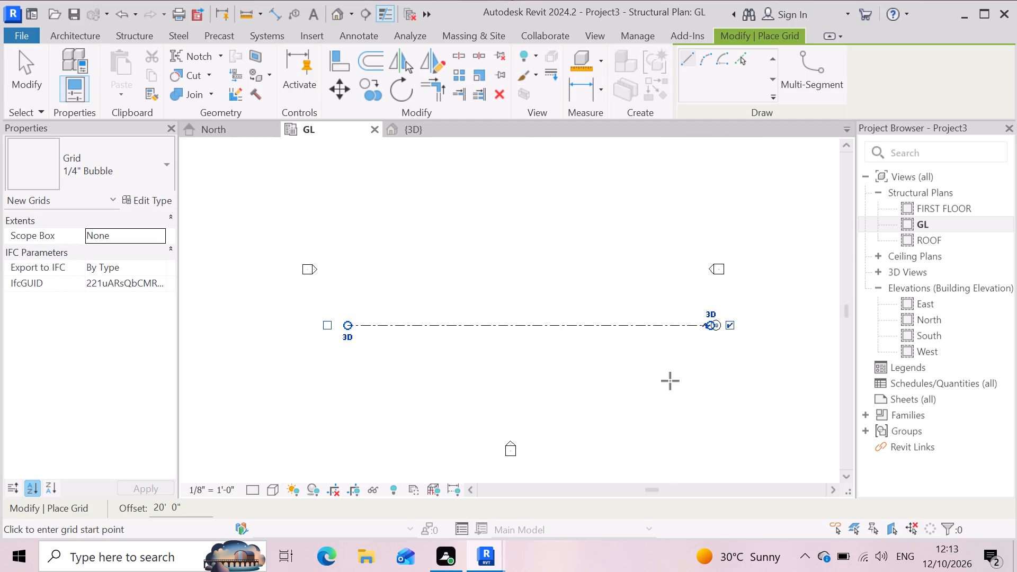
scroll(582, 389, "down", 2)
key("Escape")
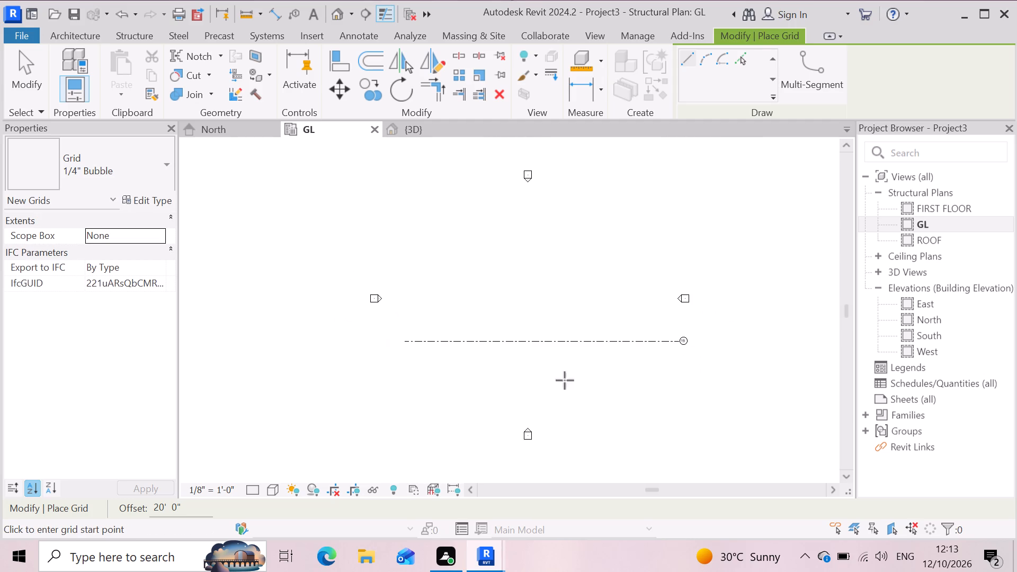
Add three parallel grids above grid 19 at 20' spacing by picking each preceding grid line in turn.
left_click(745, 62)
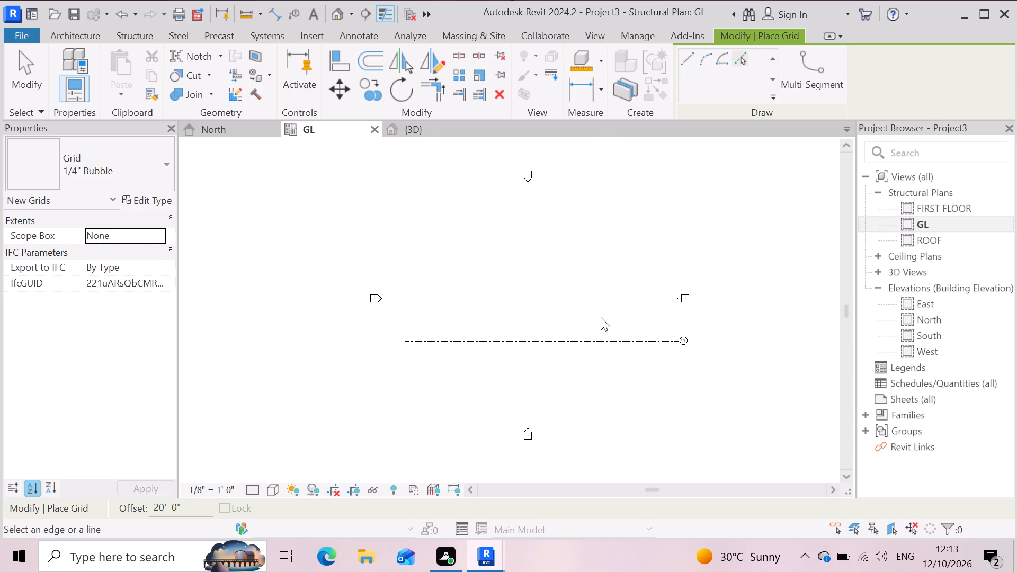
left_click(602, 337)
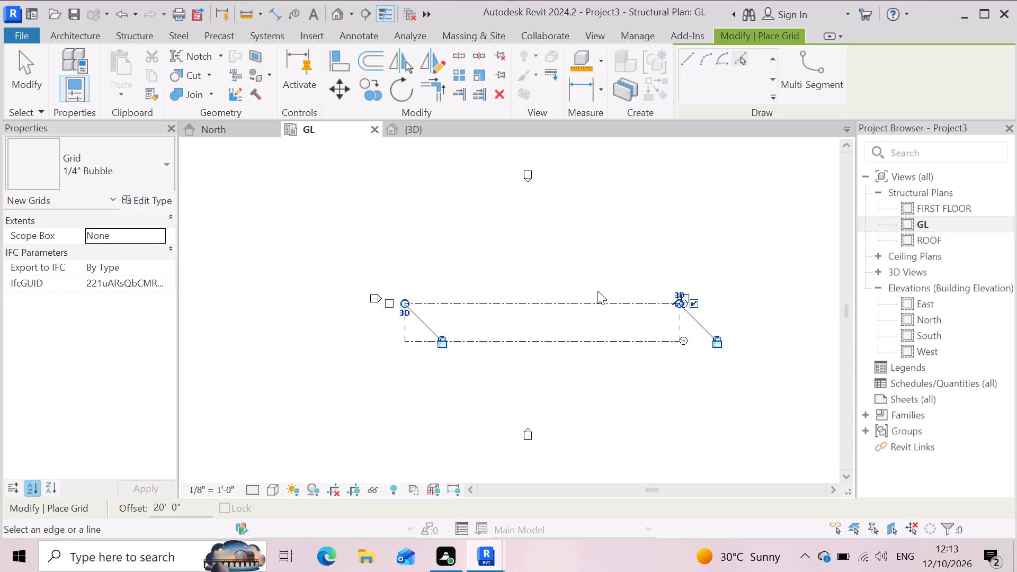
scroll(601, 284, "up", 6)
scroll(644, 405, "down", 5)
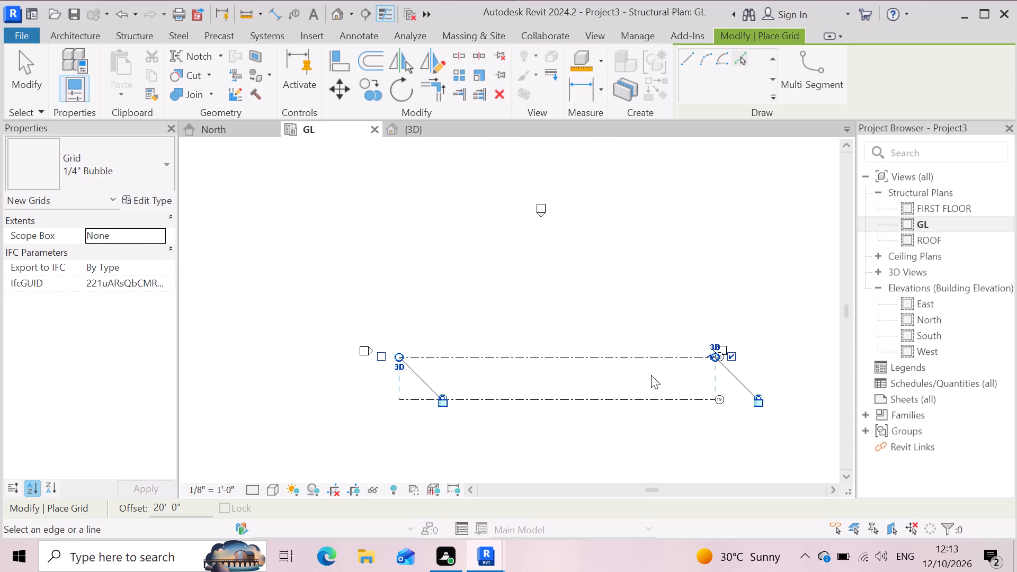
left_click(599, 352)
scroll(594, 311, "up", 3)
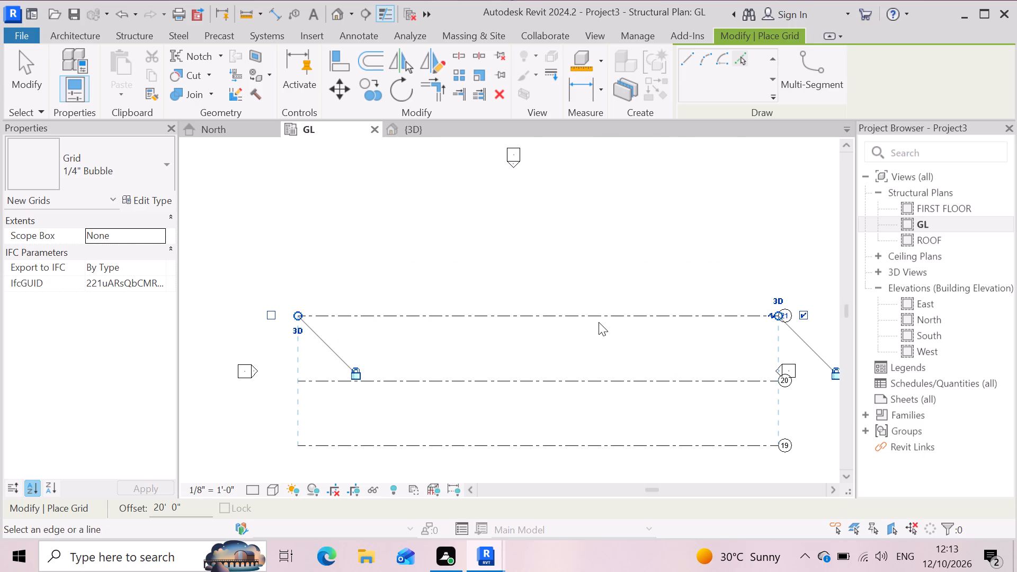
left_click(609, 312)
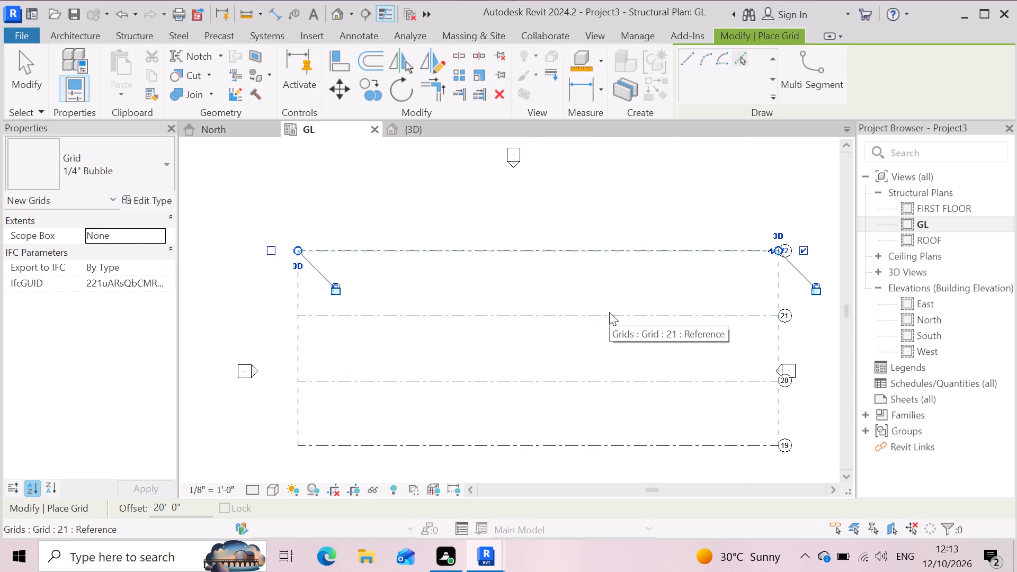
scroll(615, 336, "down", 3)
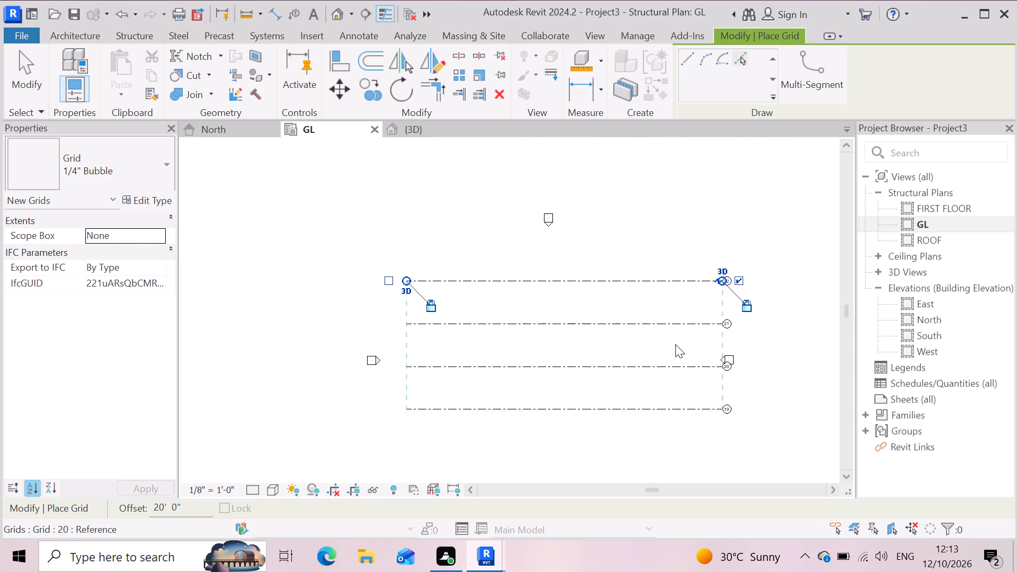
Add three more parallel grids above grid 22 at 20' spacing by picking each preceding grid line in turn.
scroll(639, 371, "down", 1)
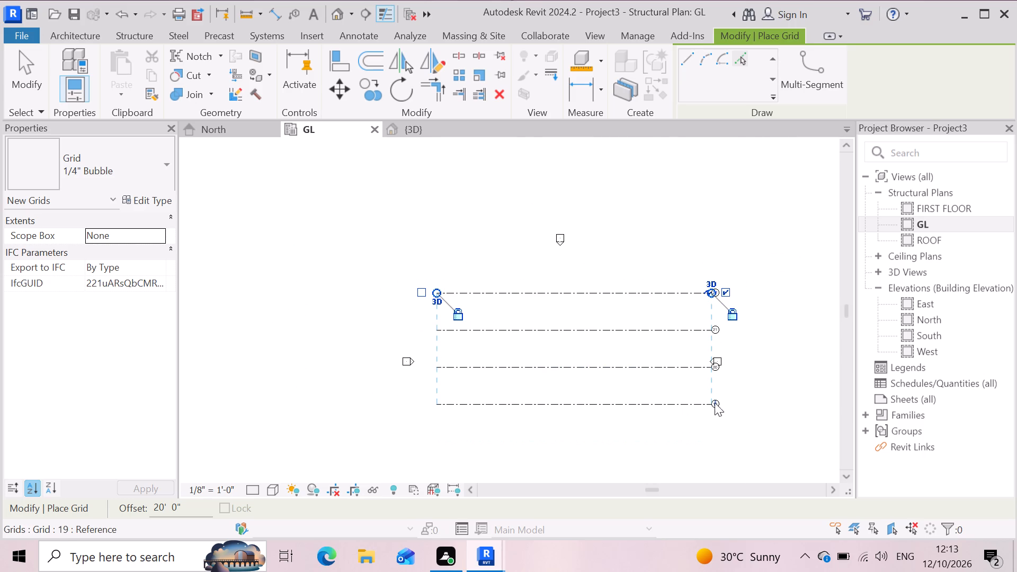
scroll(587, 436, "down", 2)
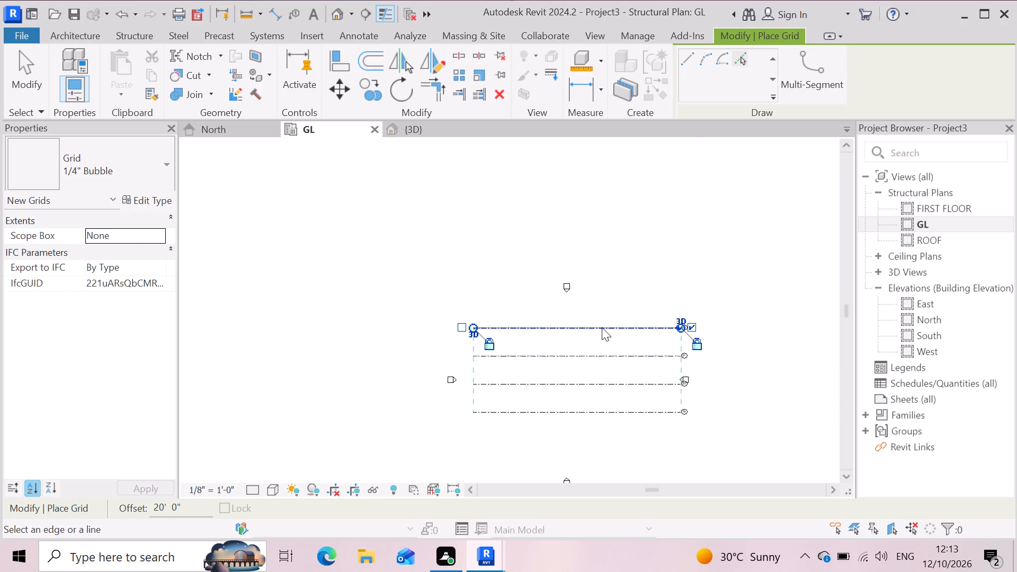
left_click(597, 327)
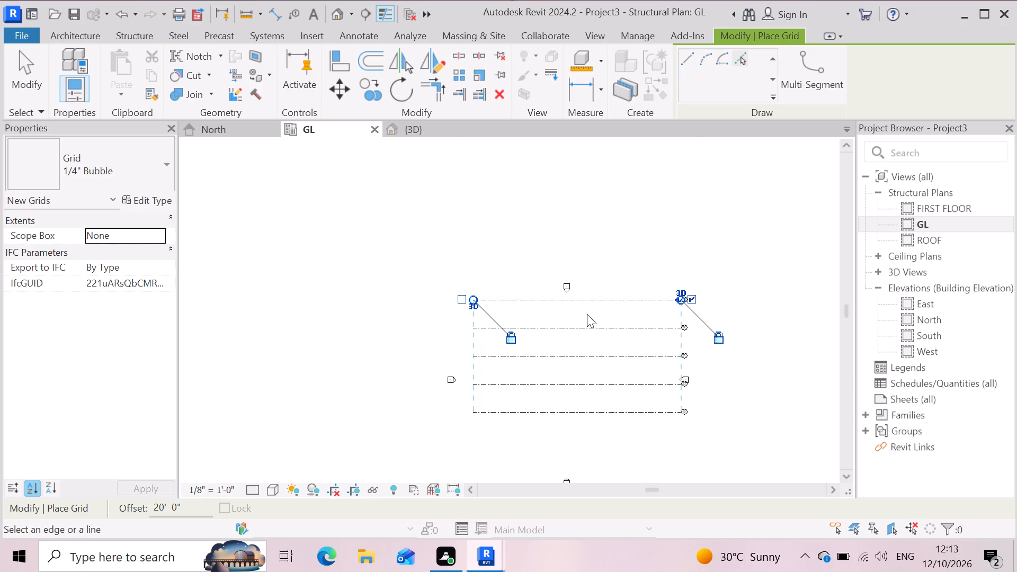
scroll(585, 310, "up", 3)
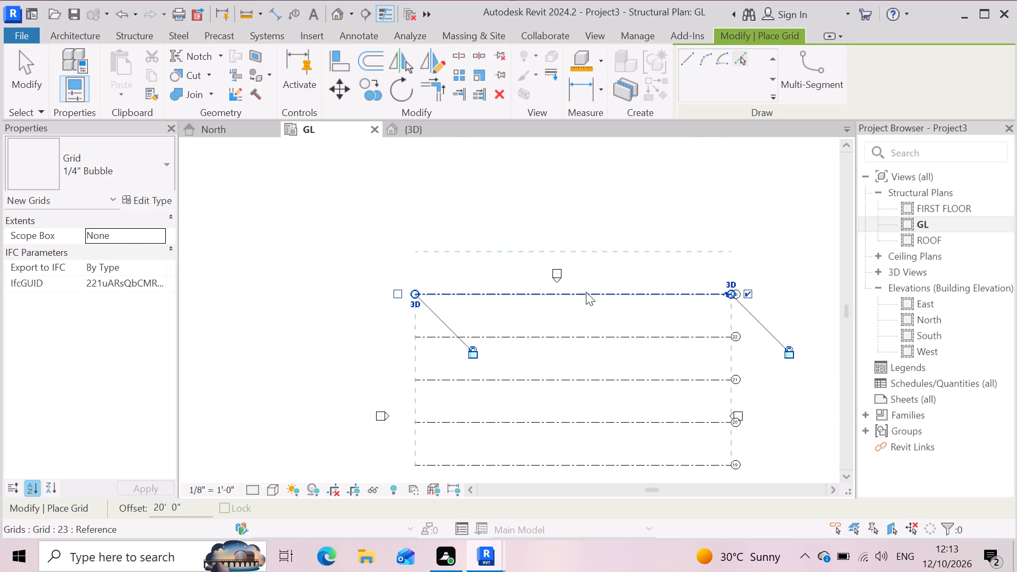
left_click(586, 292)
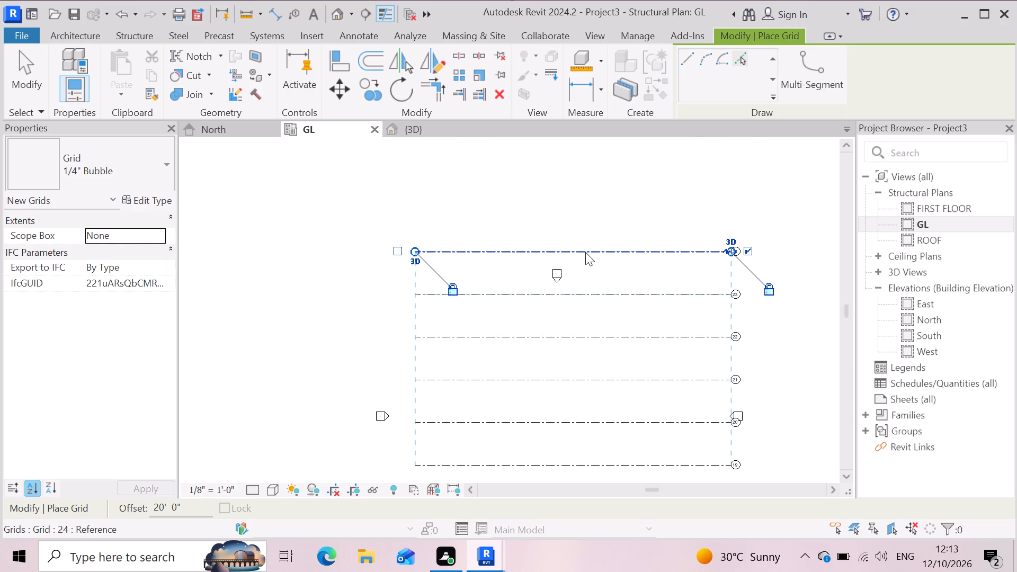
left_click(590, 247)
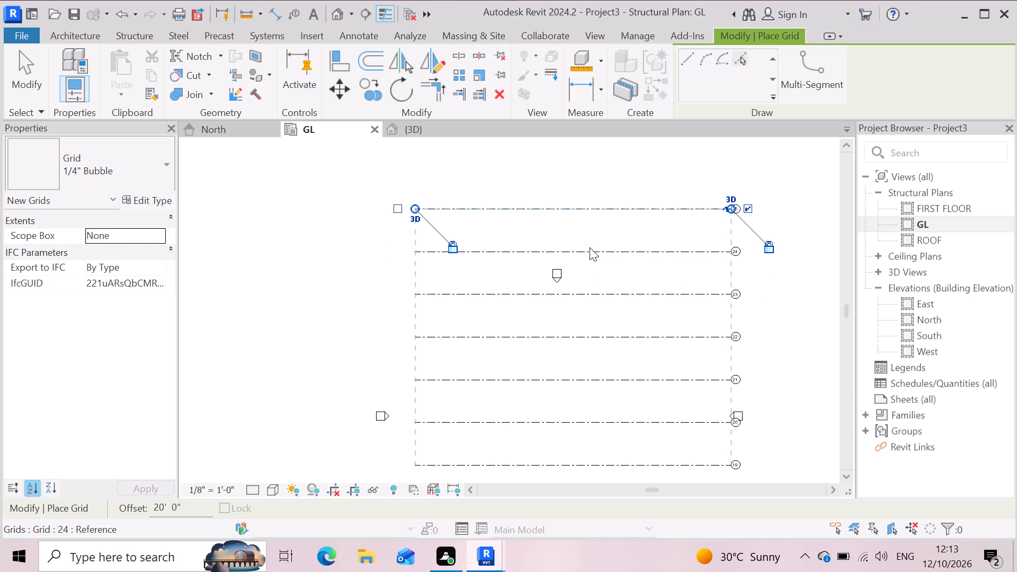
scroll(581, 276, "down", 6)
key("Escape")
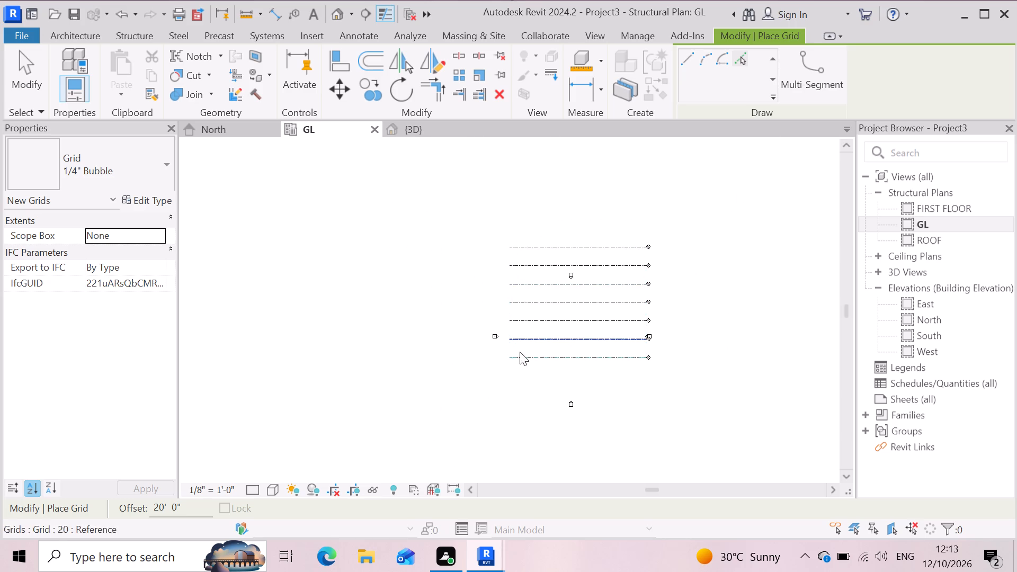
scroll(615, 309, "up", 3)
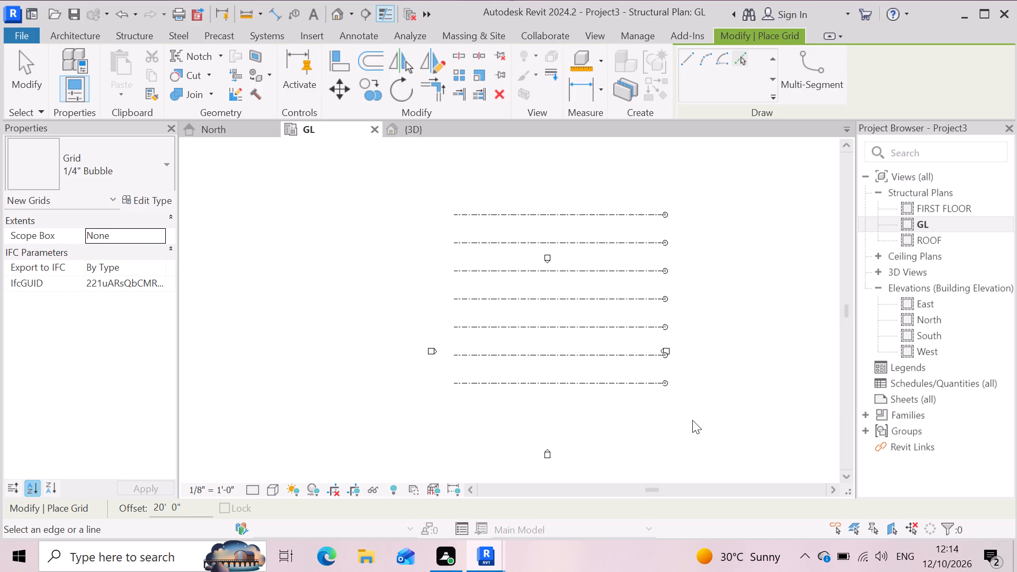
Undo the placement of all the horizontal grids at 20' spacing, leaving only the four elevation markers.
key("ctrl+z")
key("ctrl+z")
key("z")
key("ctrl+z")
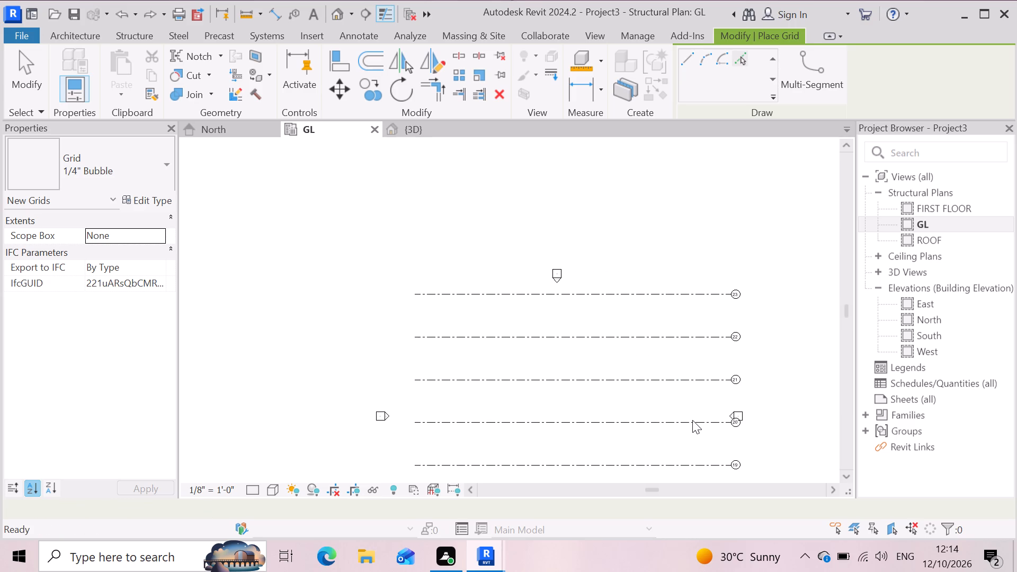
key("ctrl+z")
key("ctrl+z")
key("ctrl+z")
key("ctrl+z")
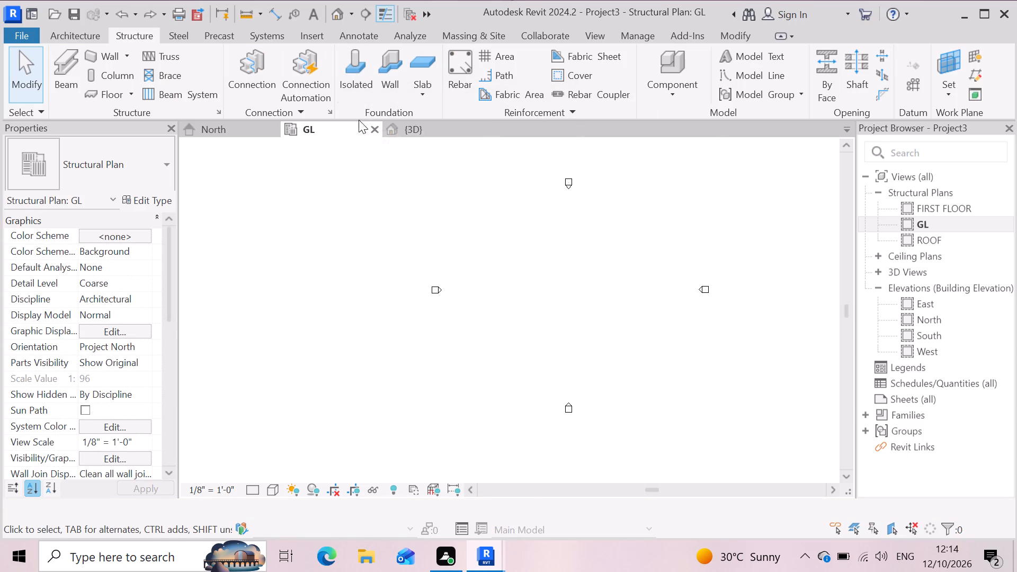
Draw a horizontal grid with a 10' offset between the west and east elevation markers, above the south marker.
left_click(912, 85)
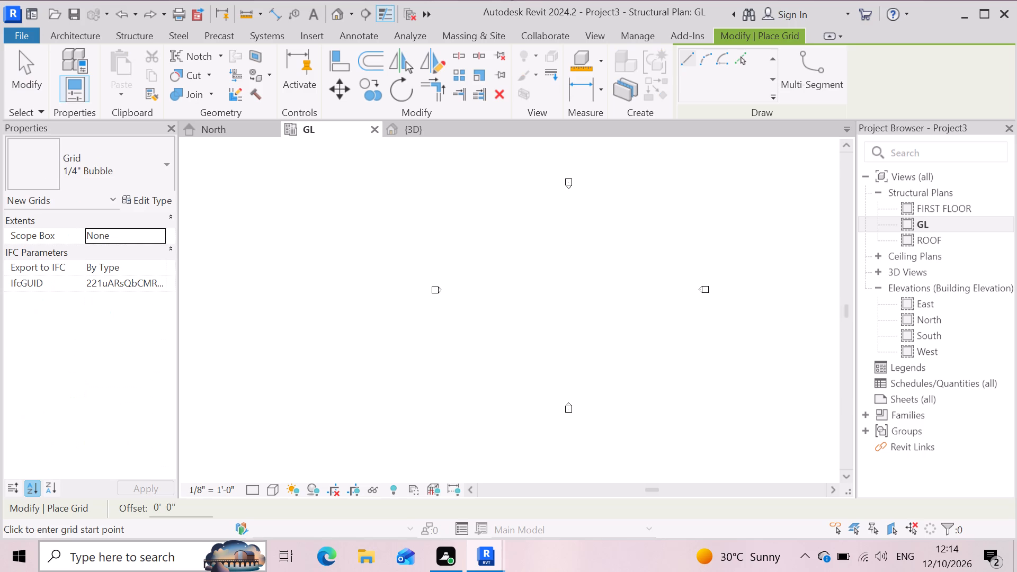
left_click_drag(186, 507, 74, 495)
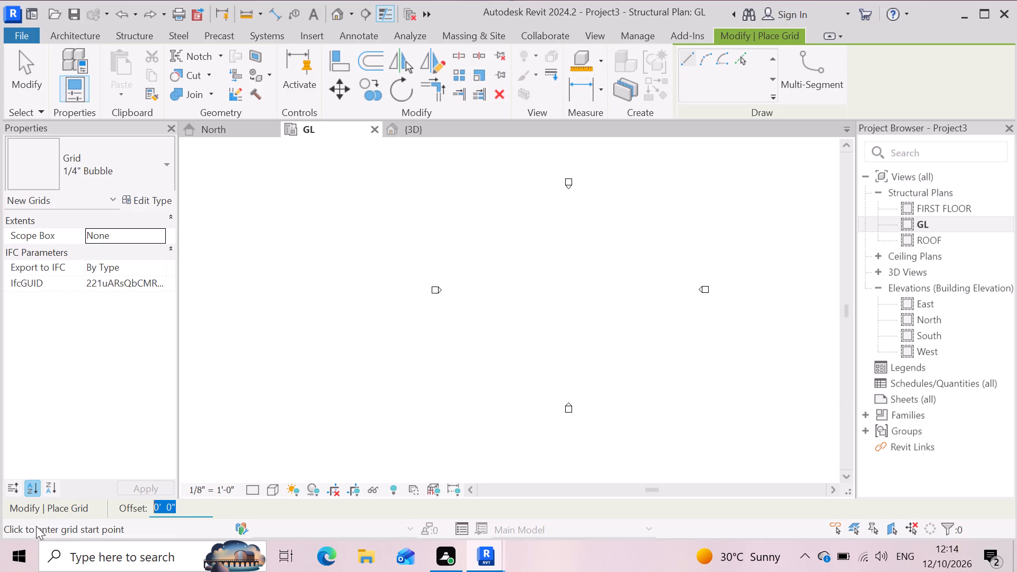
key("1")
key("0")
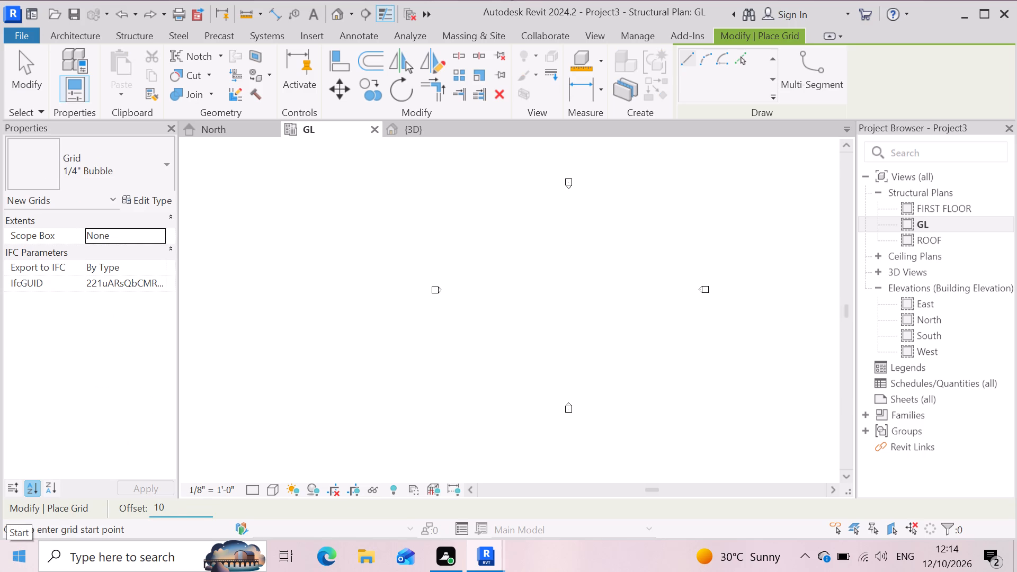
key("apostrophe")
key("Return")
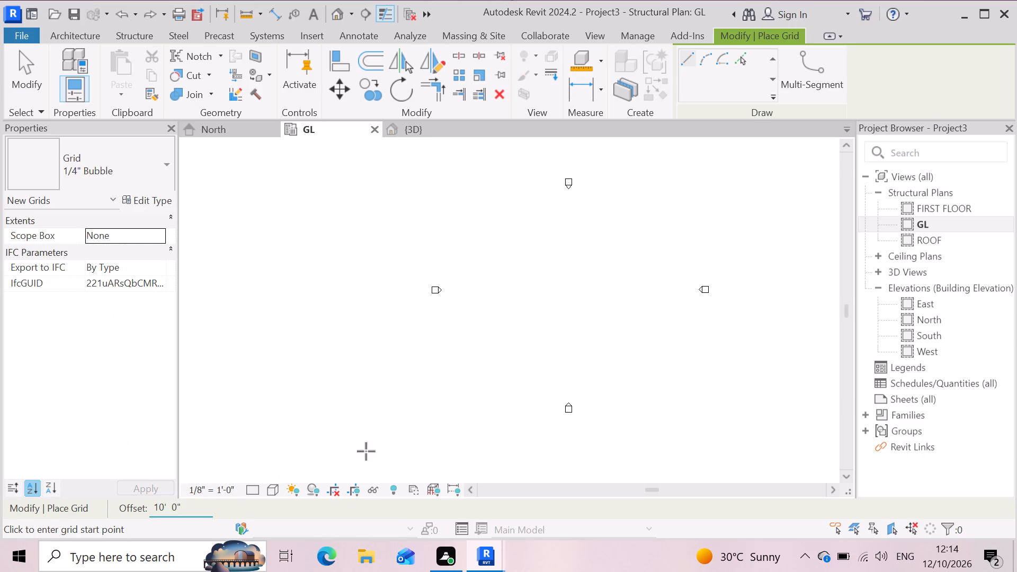
scroll(432, 360, "up", 1)
scroll(407, 377, "down", 1)
scroll(599, 268, "up", 2)
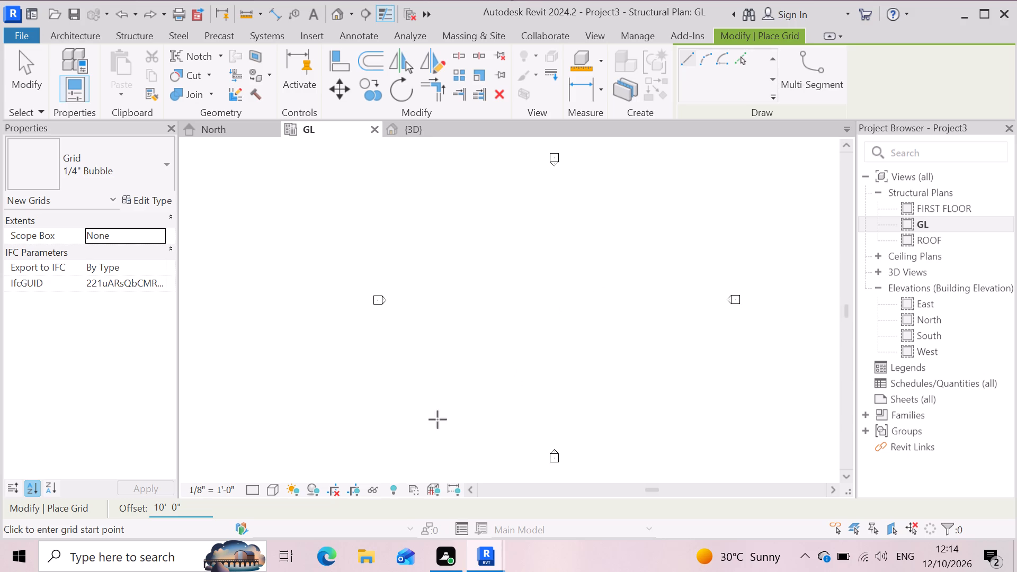
left_click(416, 431)
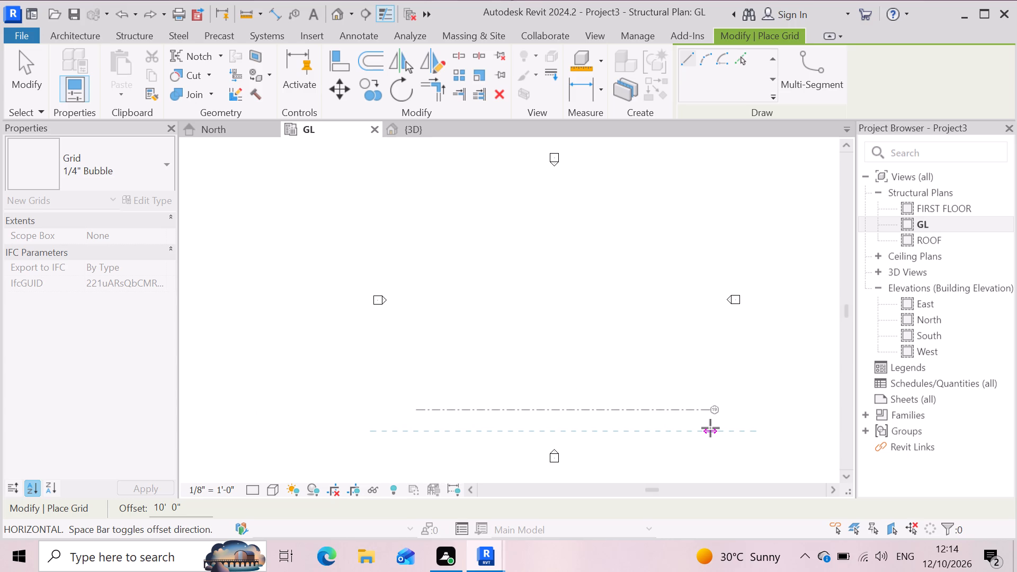
left_click(693, 431)
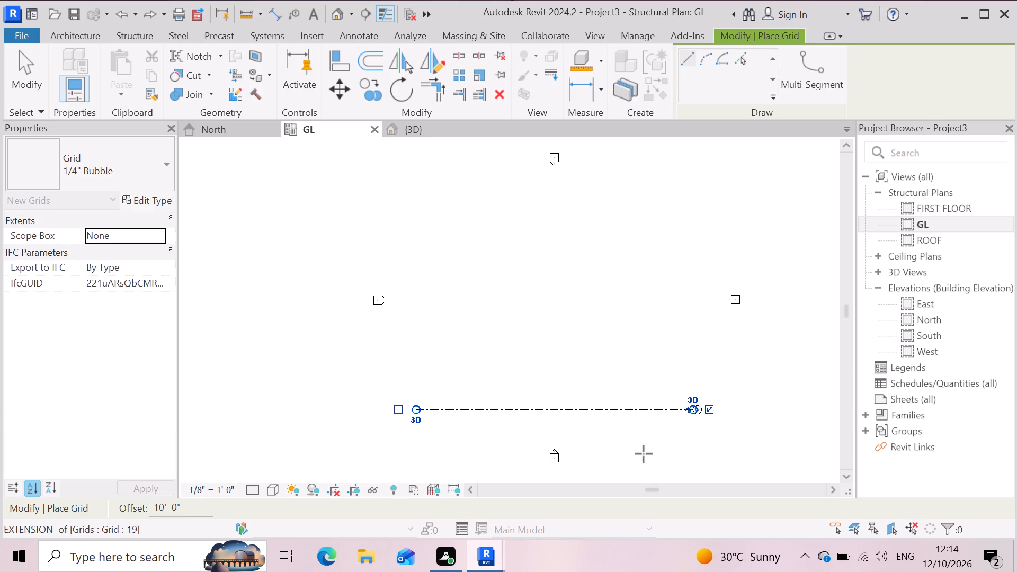
key("Escape")
Switch grid placement to picking existing lines, ready to offset from grid 19.
scroll(556, 431, "up", 2)
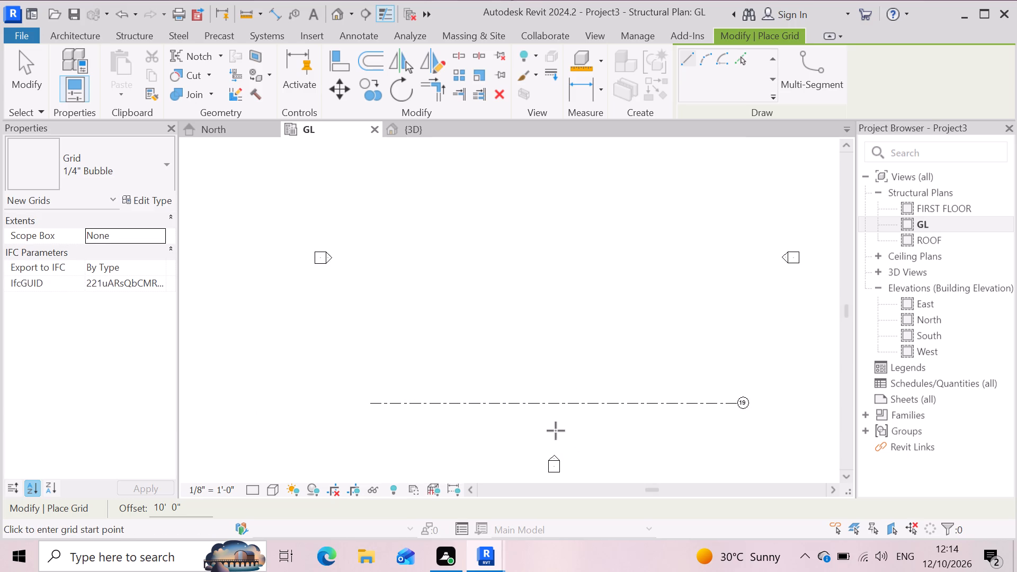
scroll(556, 431, "down", 1)
left_click(740, 57)
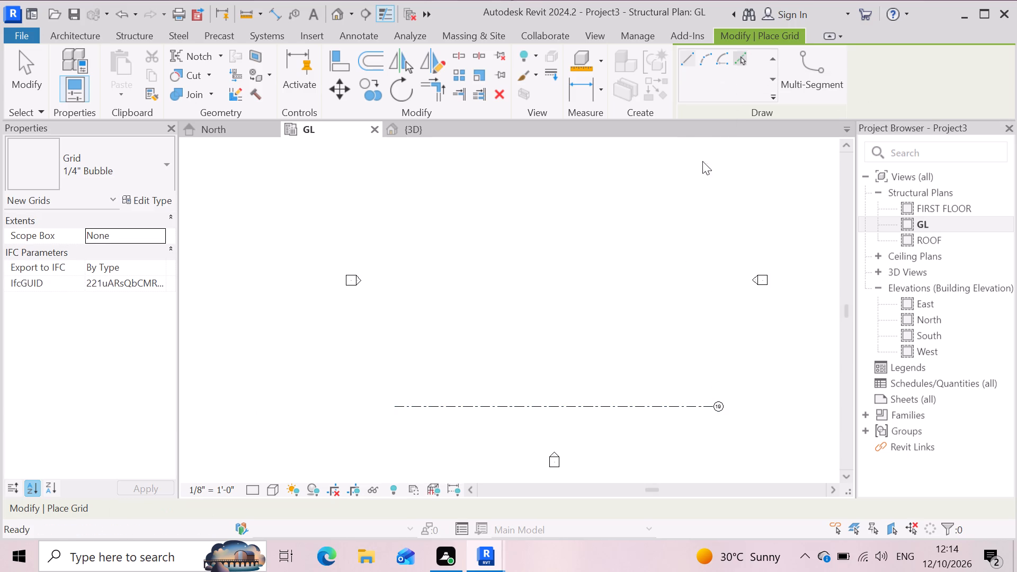